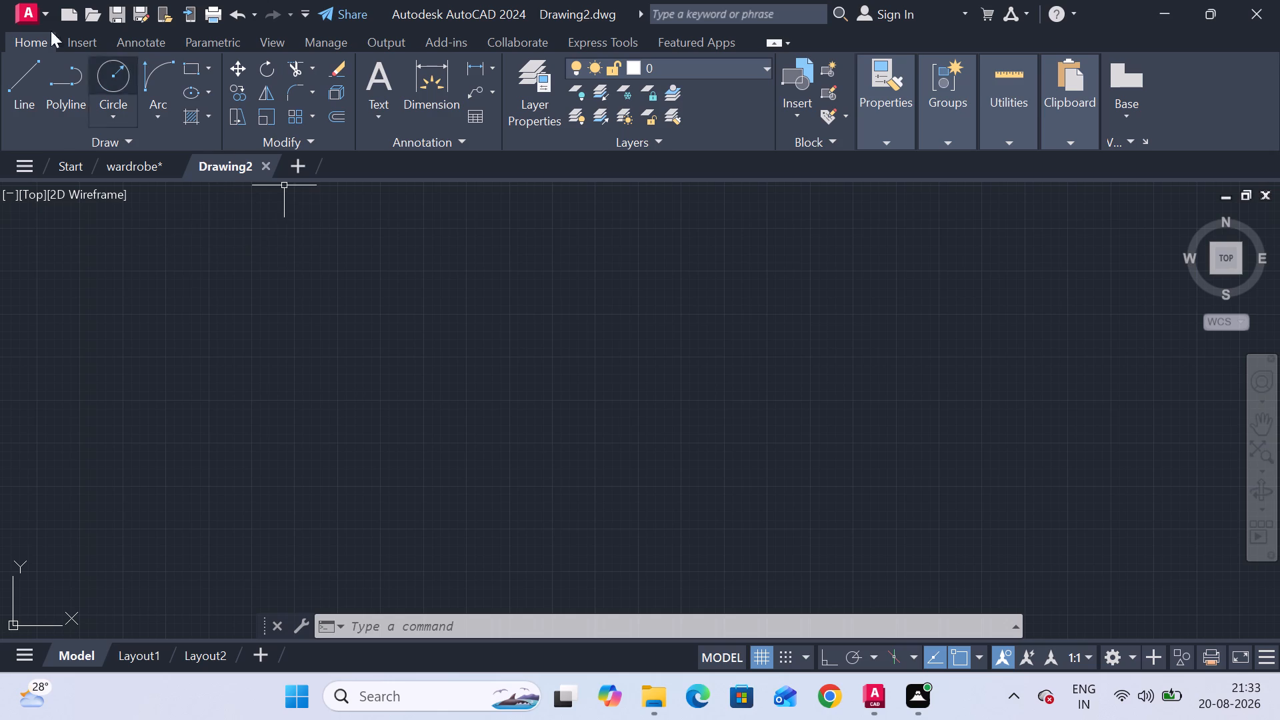
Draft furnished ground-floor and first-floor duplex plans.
Start the Line command in the empty Drawing2 model space and turn Ortho mode on for straight segments.
{"action": "scroll", "coordinate": [347, 296], "scroll_direction": "down", "scroll_amount": 1}
{"action": "middle_click_drag", "start_coordinate": [347, 296], "coordinate": [0, 489]}
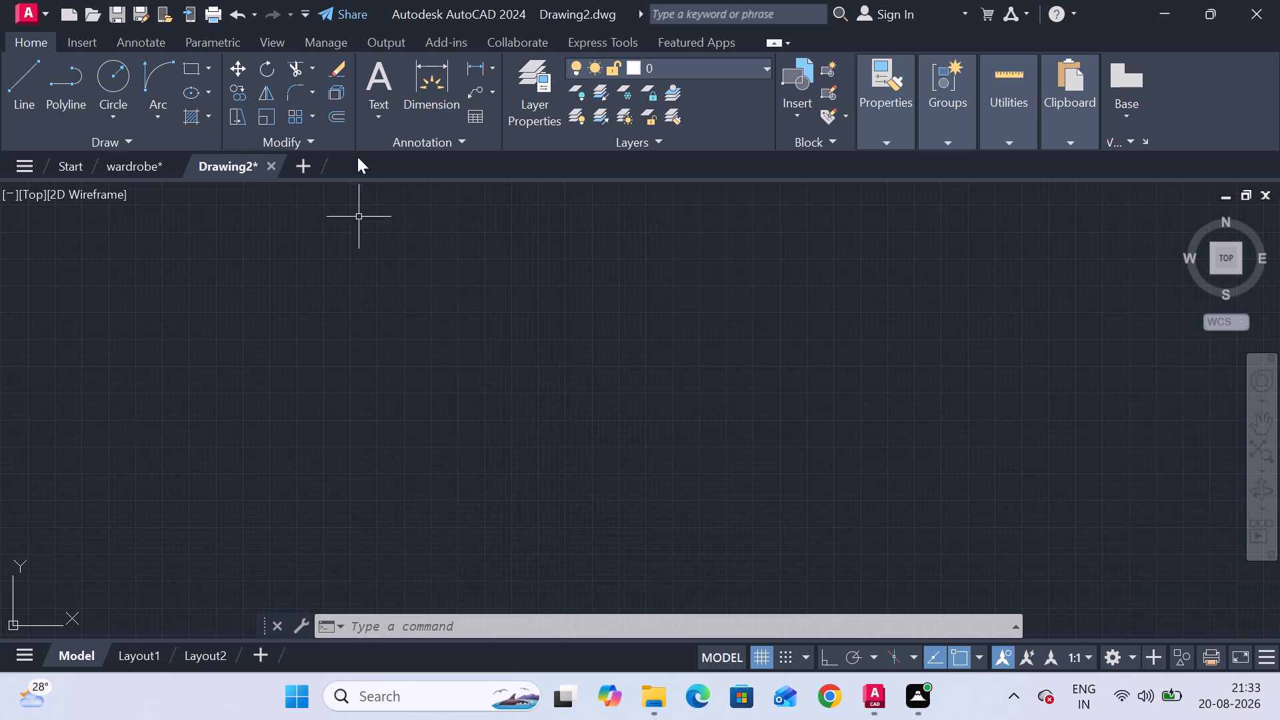
{"action": "left_click", "coordinate": [0, 89]}
{"action": "left_click", "coordinate": [15, 99]}
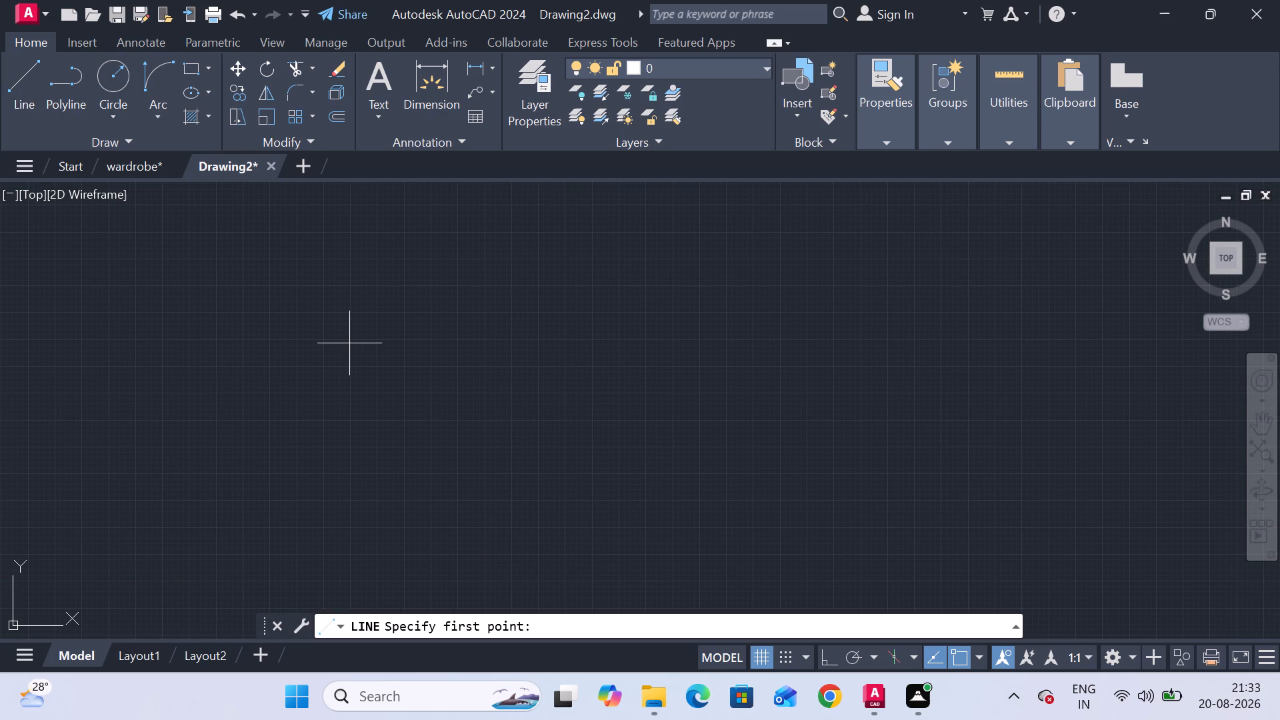
{"action": "key", "text": "F8"}
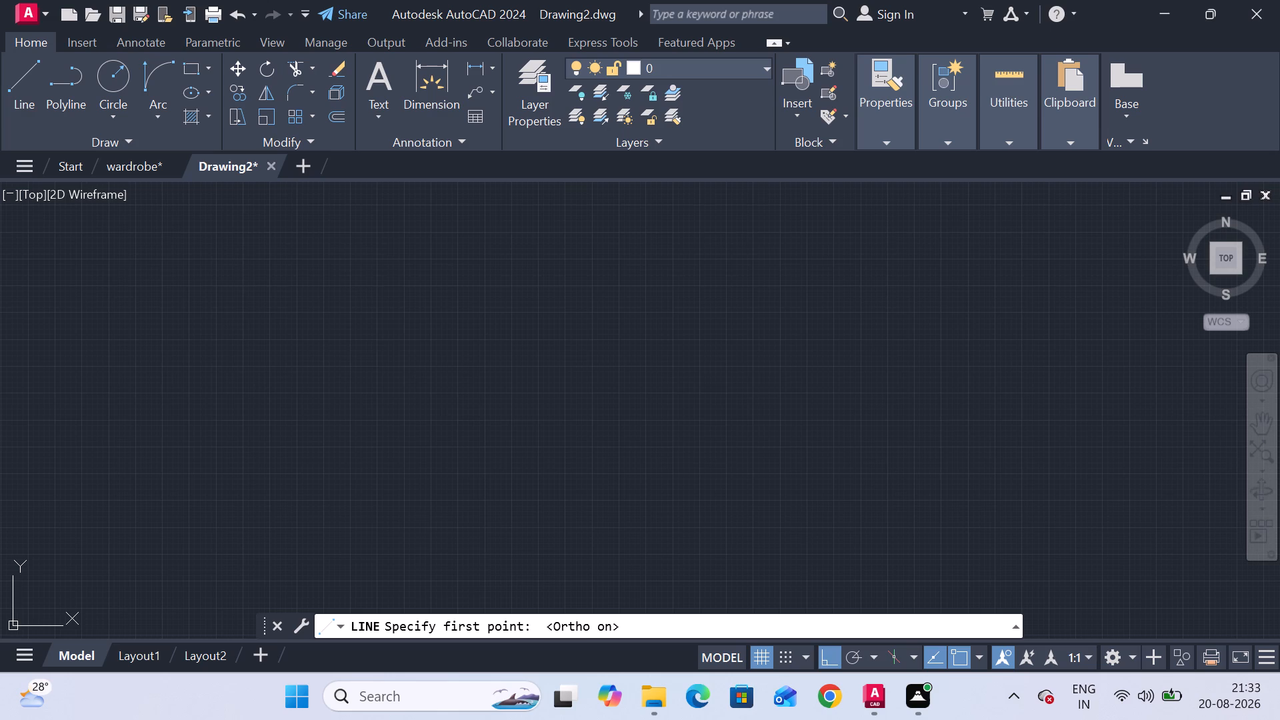
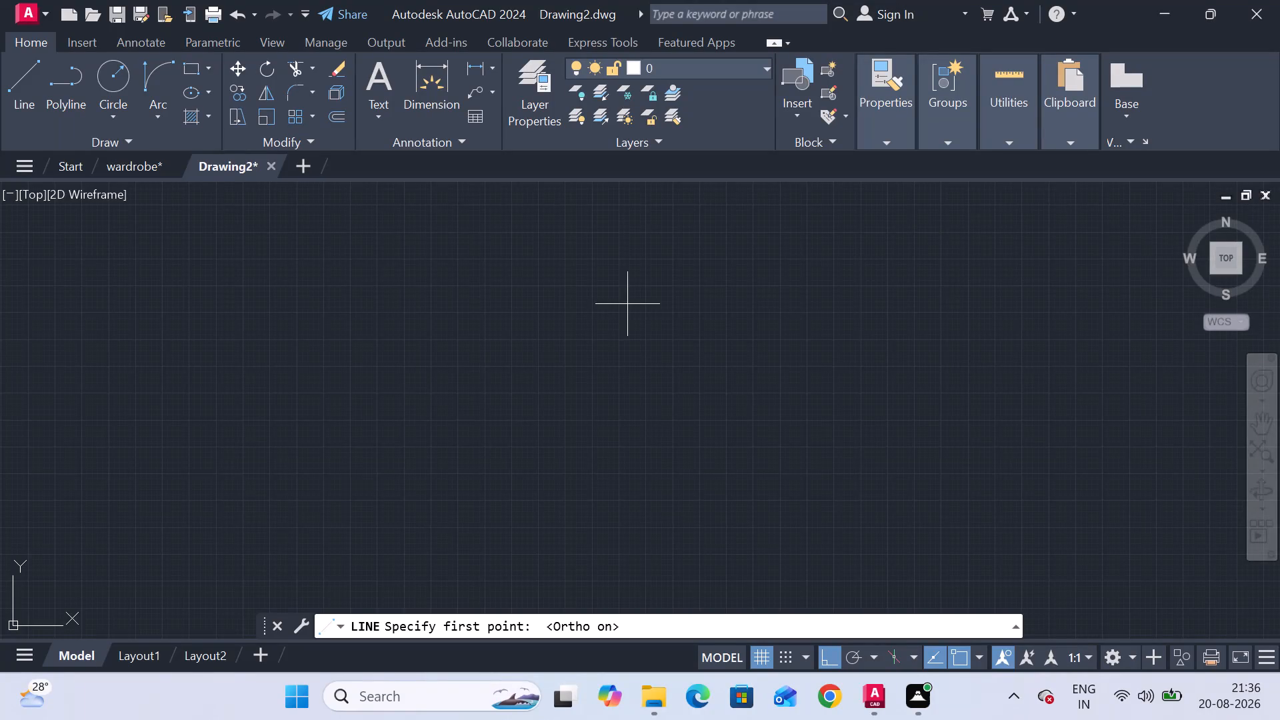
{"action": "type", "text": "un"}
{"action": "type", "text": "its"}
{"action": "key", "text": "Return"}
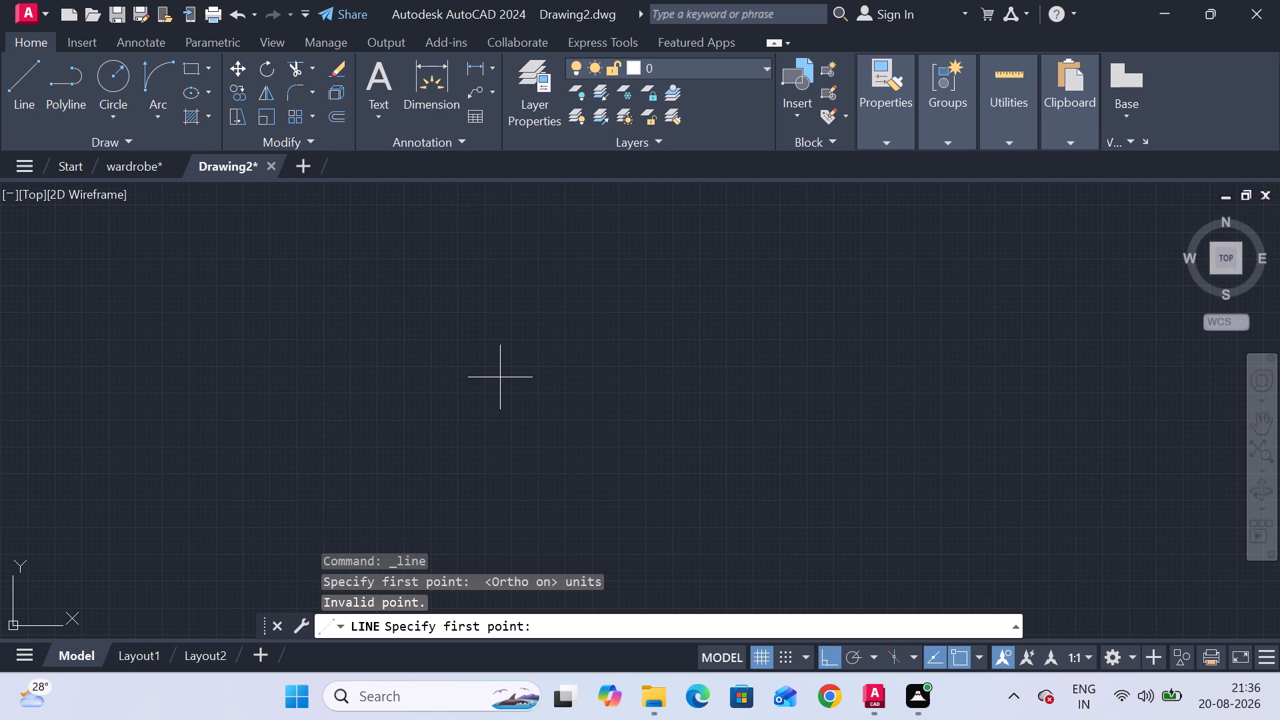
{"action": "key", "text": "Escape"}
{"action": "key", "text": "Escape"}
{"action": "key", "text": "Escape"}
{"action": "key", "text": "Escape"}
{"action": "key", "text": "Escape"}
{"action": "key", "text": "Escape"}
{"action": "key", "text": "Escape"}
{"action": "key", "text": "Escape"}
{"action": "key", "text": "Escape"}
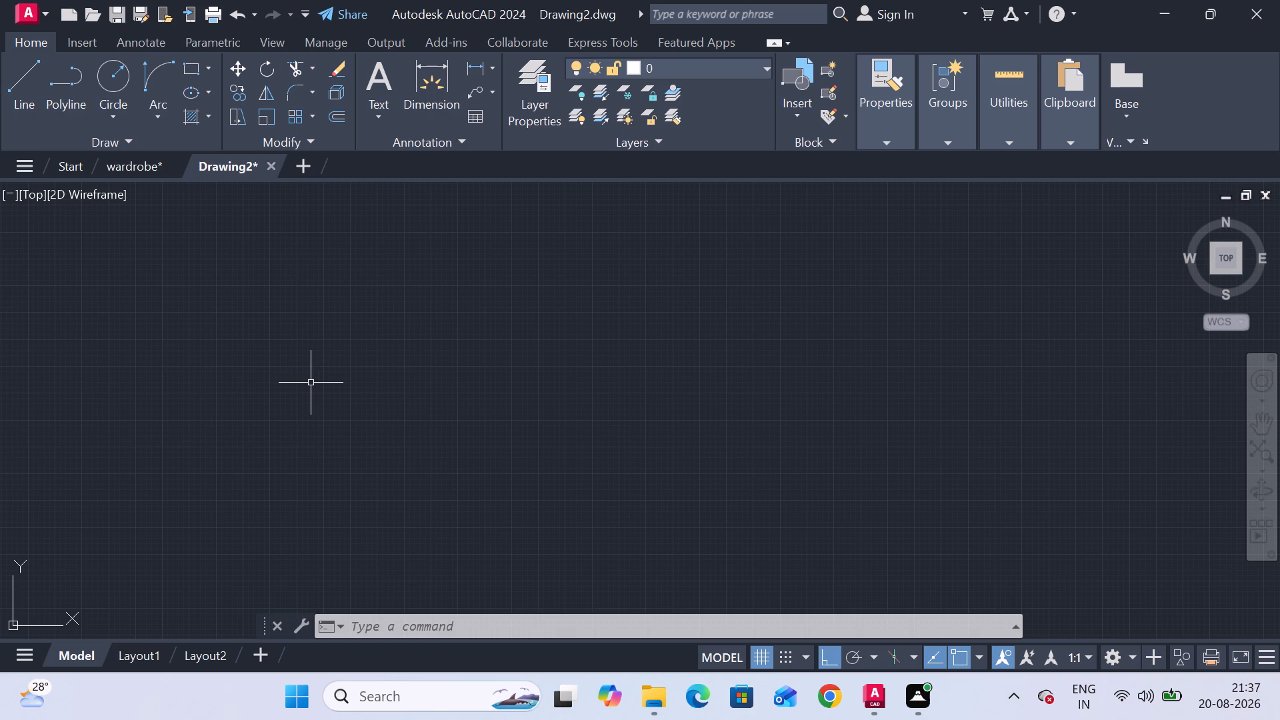
Set the drawing units to Engineering length type with 0'-0.00" precision and an insertion scale of Inches.
{"action": "type", "text": "units"}
{"action": "key", "text": "Return"}
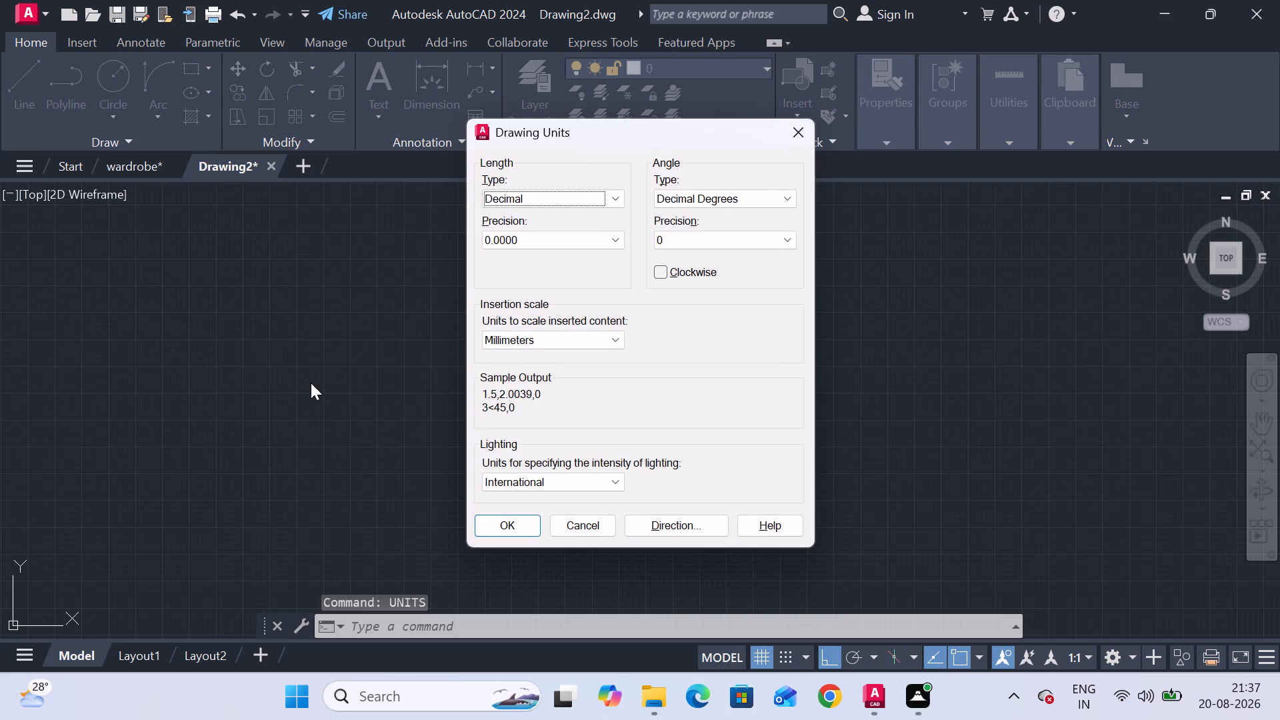
{"action": "left_click", "coordinate": [506, 195]}
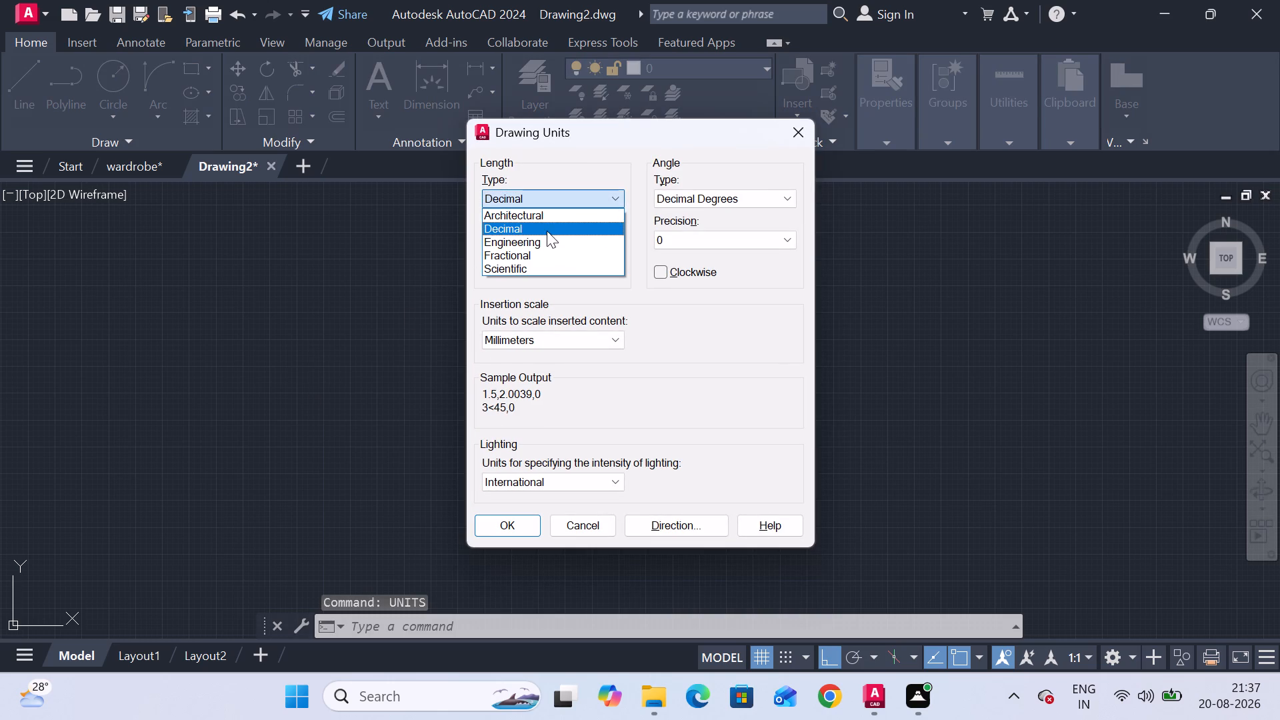
{"action": "left_click", "coordinate": [547, 239]}
{"action": "left_click", "coordinate": [545, 247]}
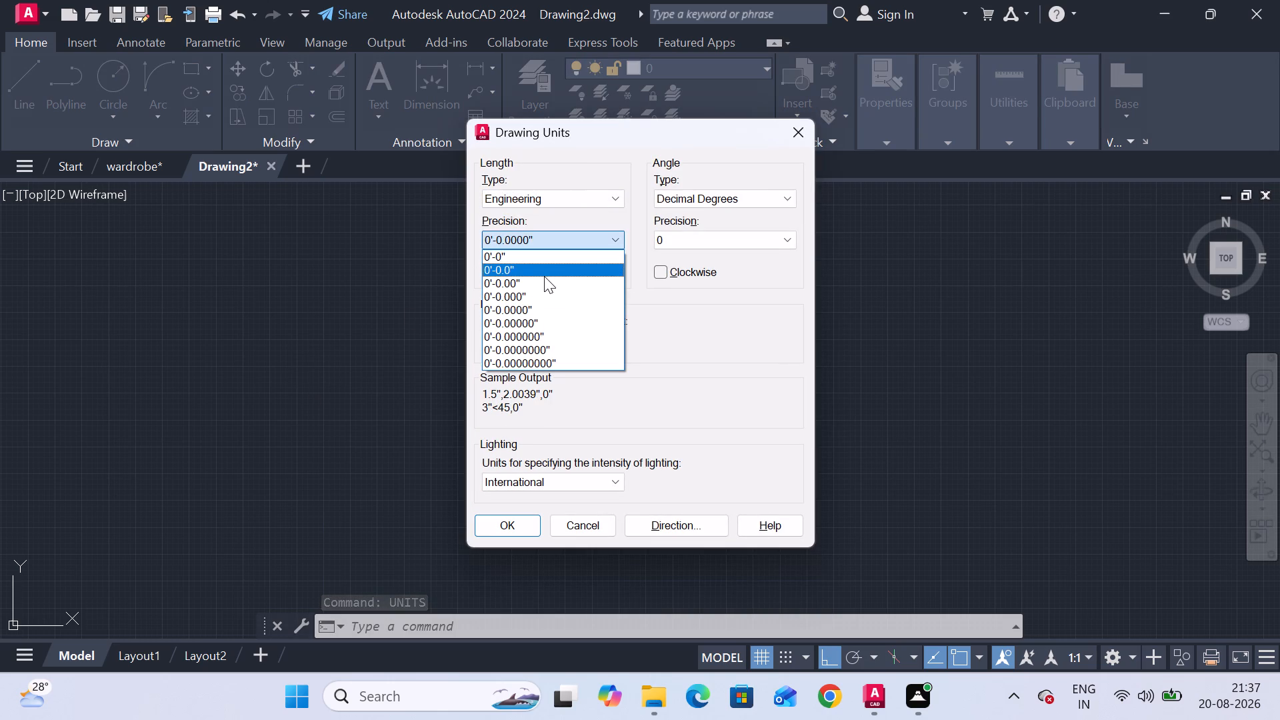
{"action": "left_click", "coordinate": [536, 193]}
{"action": "left_click", "coordinate": [537, 202]}
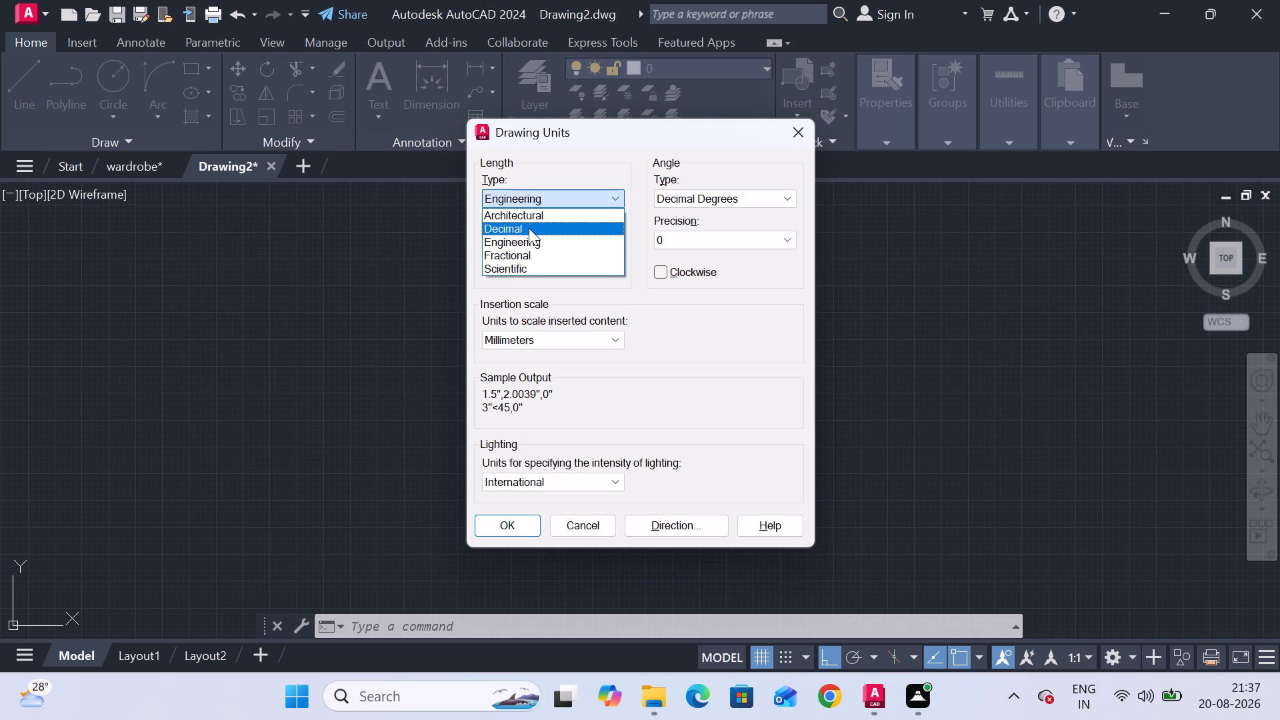
{"action": "left_click", "coordinate": [529, 238]}
{"action": "left_click", "coordinate": [529, 247]}
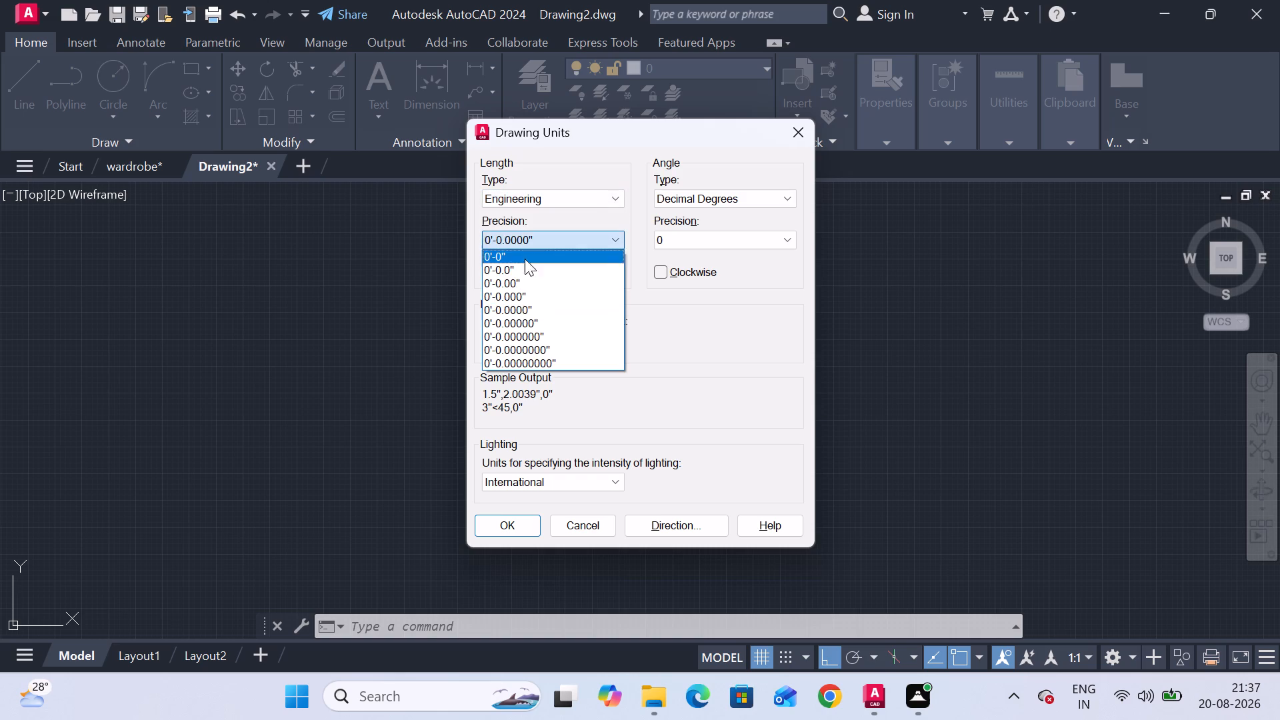
{"action": "left_click", "coordinate": [521, 280]}
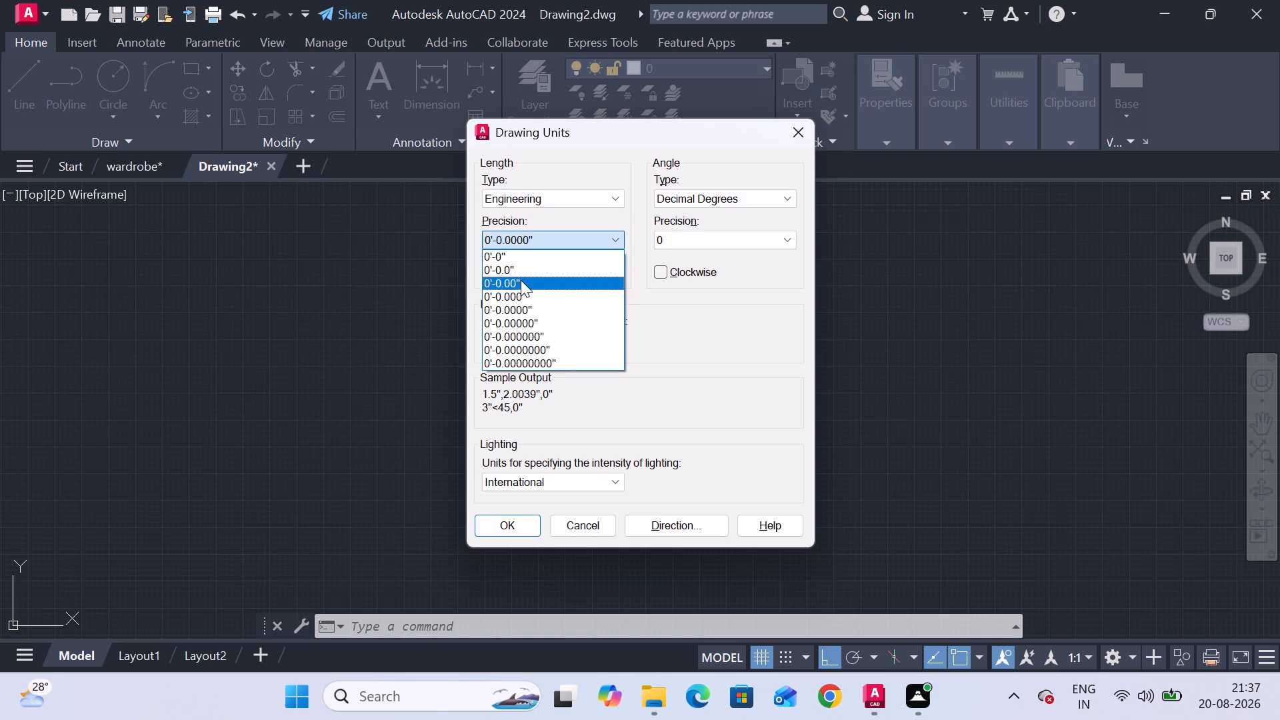
{"action": "left_click", "coordinate": [515, 333]}
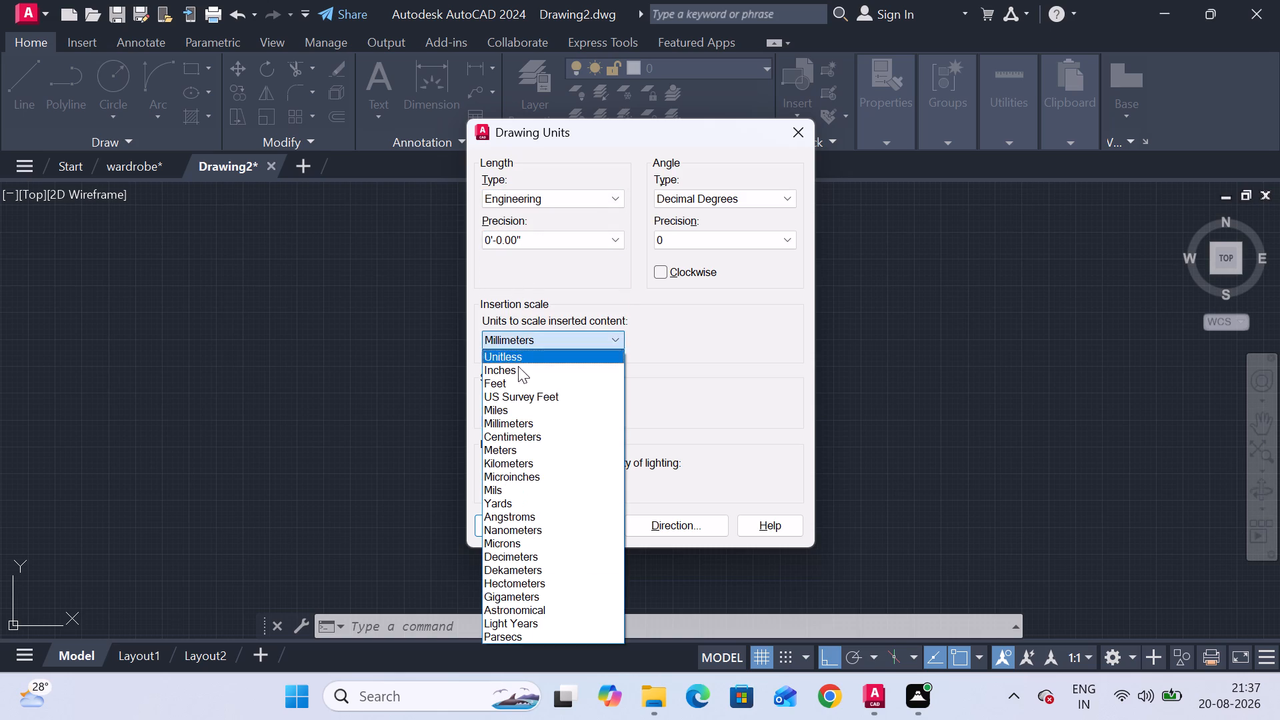
{"action": "left_click", "coordinate": [523, 375]}
{"action": "left_click", "coordinate": [511, 517]}
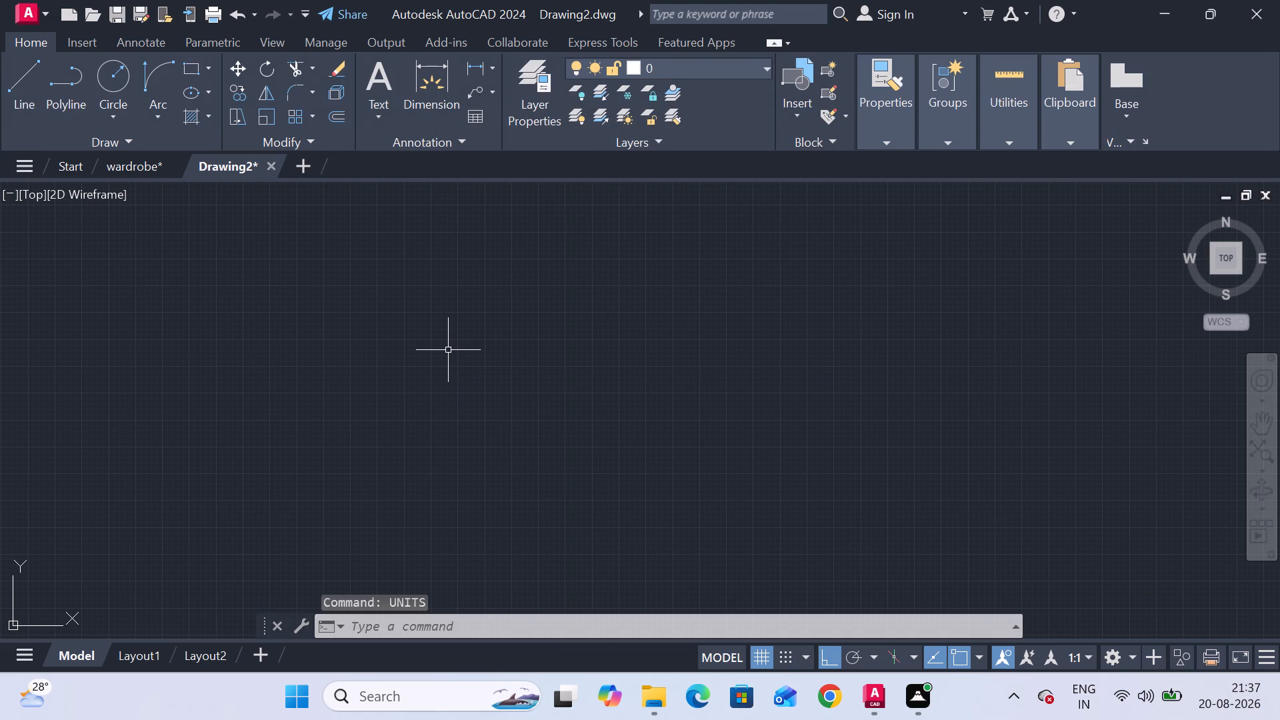
Modify the ISO-25 dimension style's primary units to Engineering format with 0'-0.00" precision and make the style current.
{"action": "key", "text": "d"}
{"action": "key", "text": "Return"}
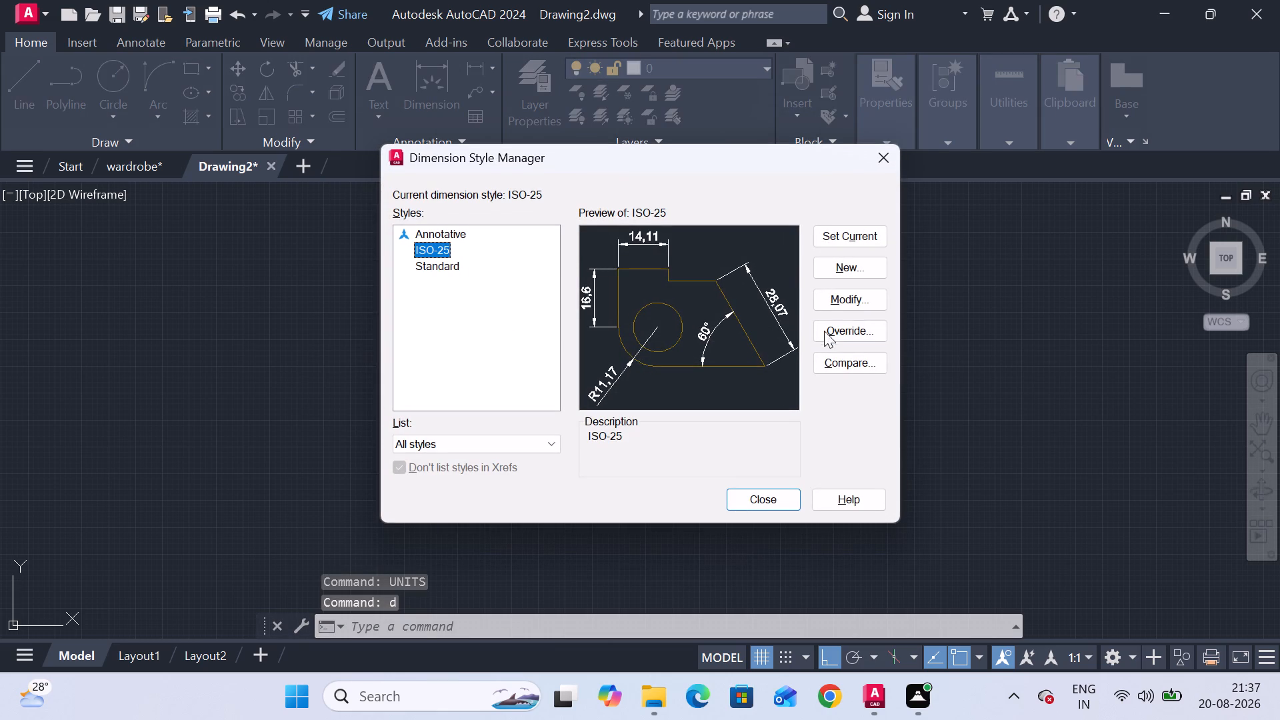
{"action": "left_click", "coordinate": [841, 305]}
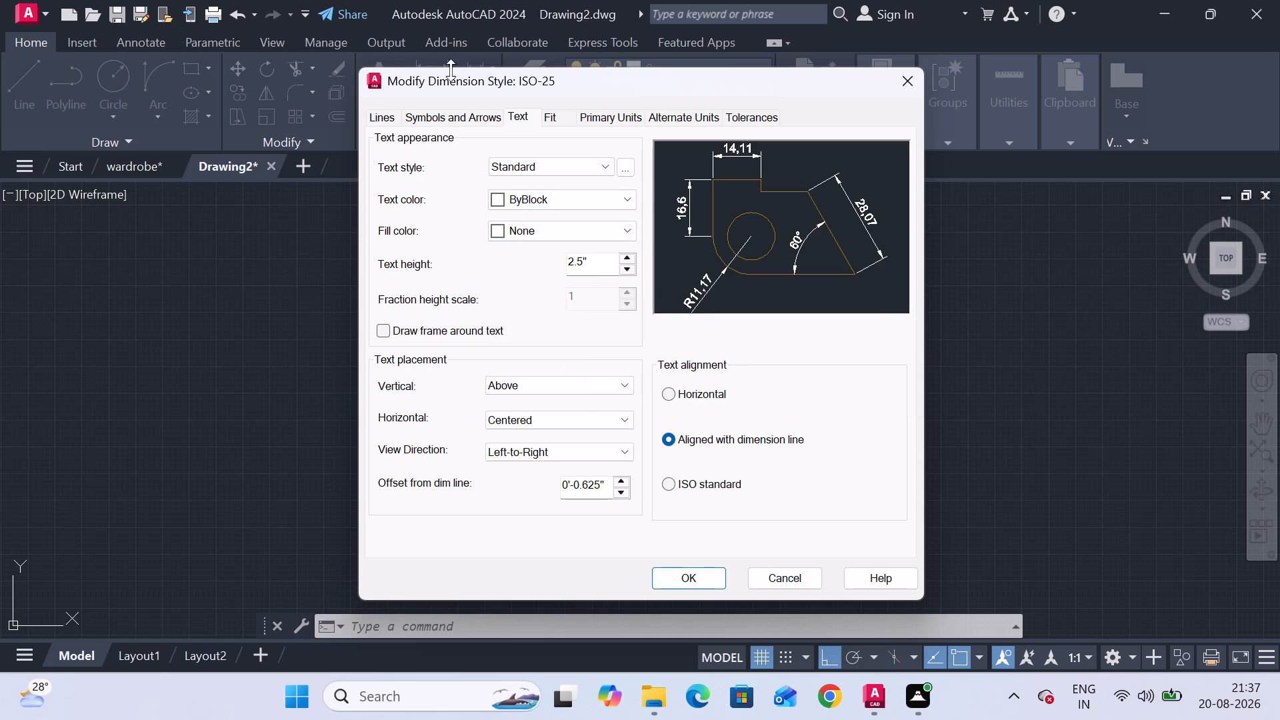
{"action": "left_click", "coordinate": [443, 118]}
{"action": "left_click", "coordinate": [529, 121]}
{"action": "left_click", "coordinate": [563, 119]}
{"action": "left_click", "coordinate": [593, 123]}
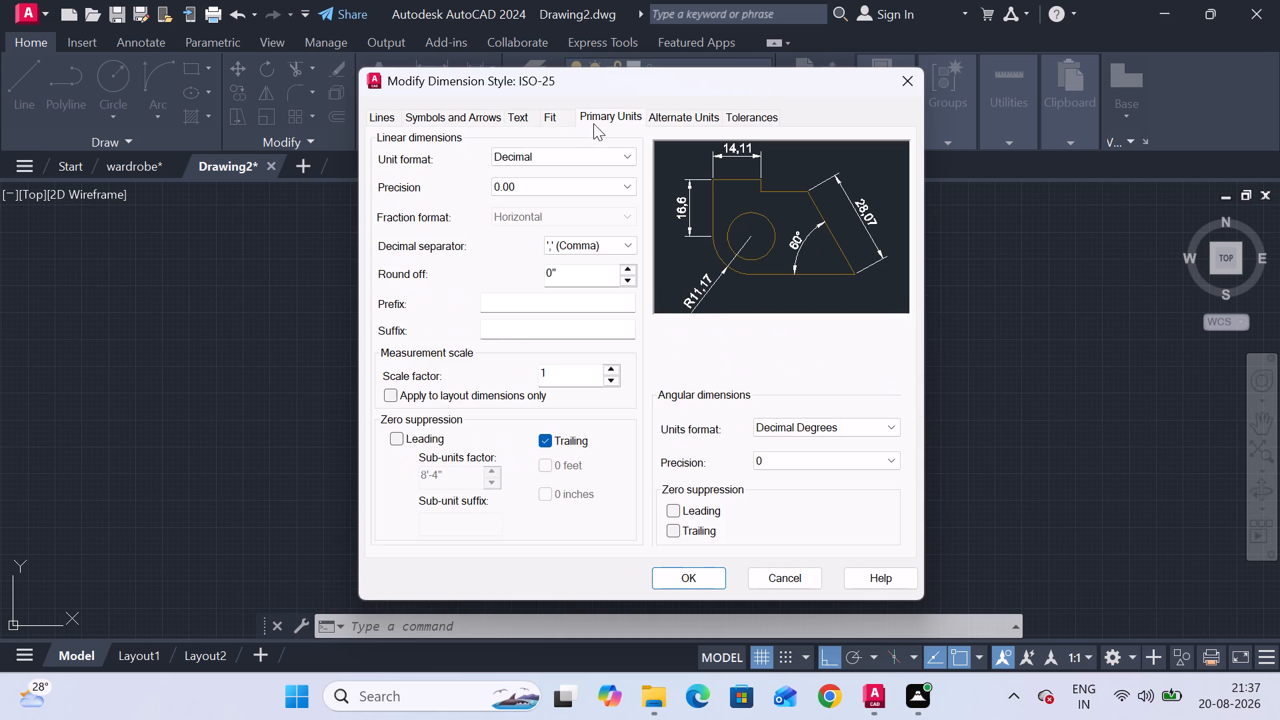
{"action": "left_click", "coordinate": [580, 160]}
{"action": "left_click", "coordinate": [563, 200]}
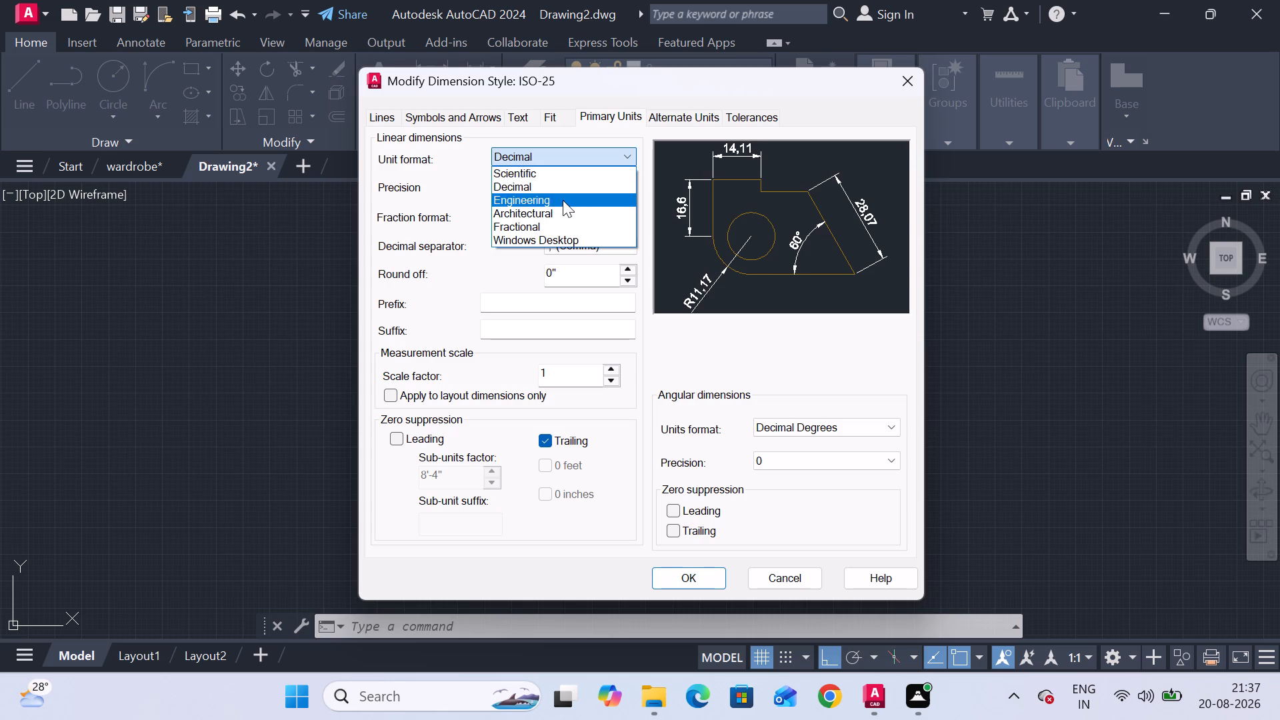
{"action": "left_click", "coordinate": [555, 189]}
{"action": "left_click", "coordinate": [556, 228]}
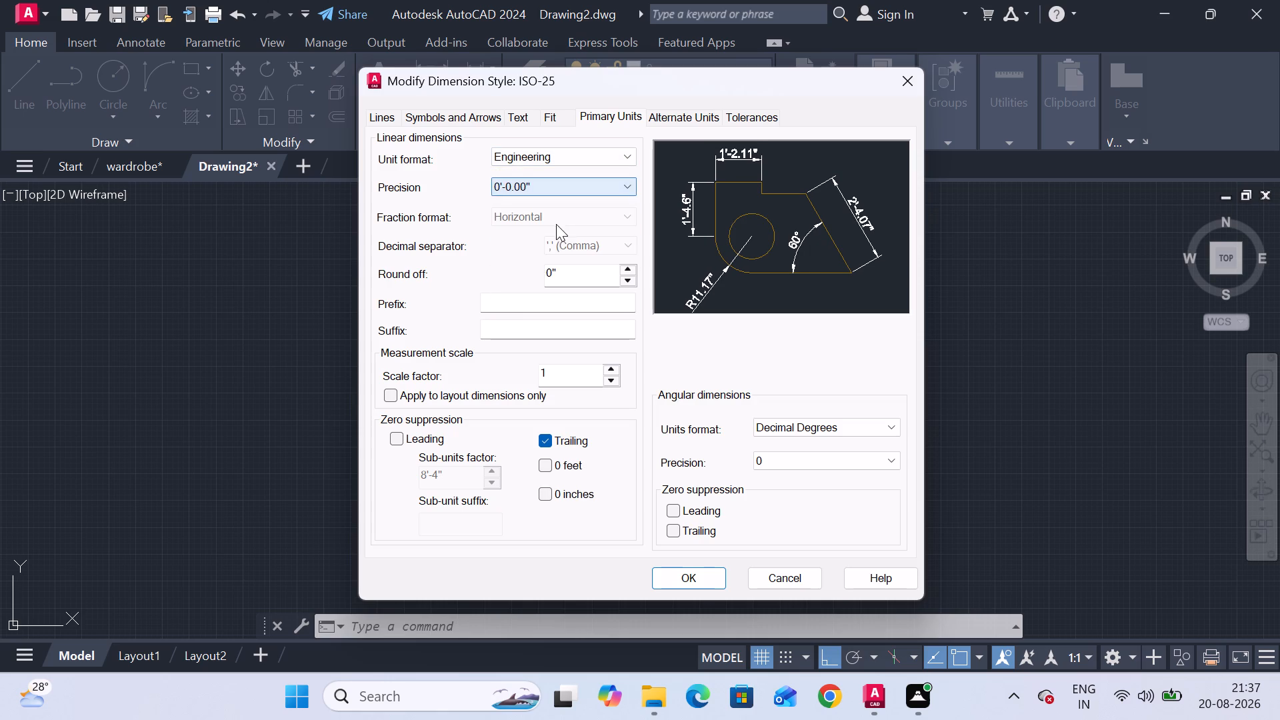
{"action": "left_click", "coordinate": [699, 584]}
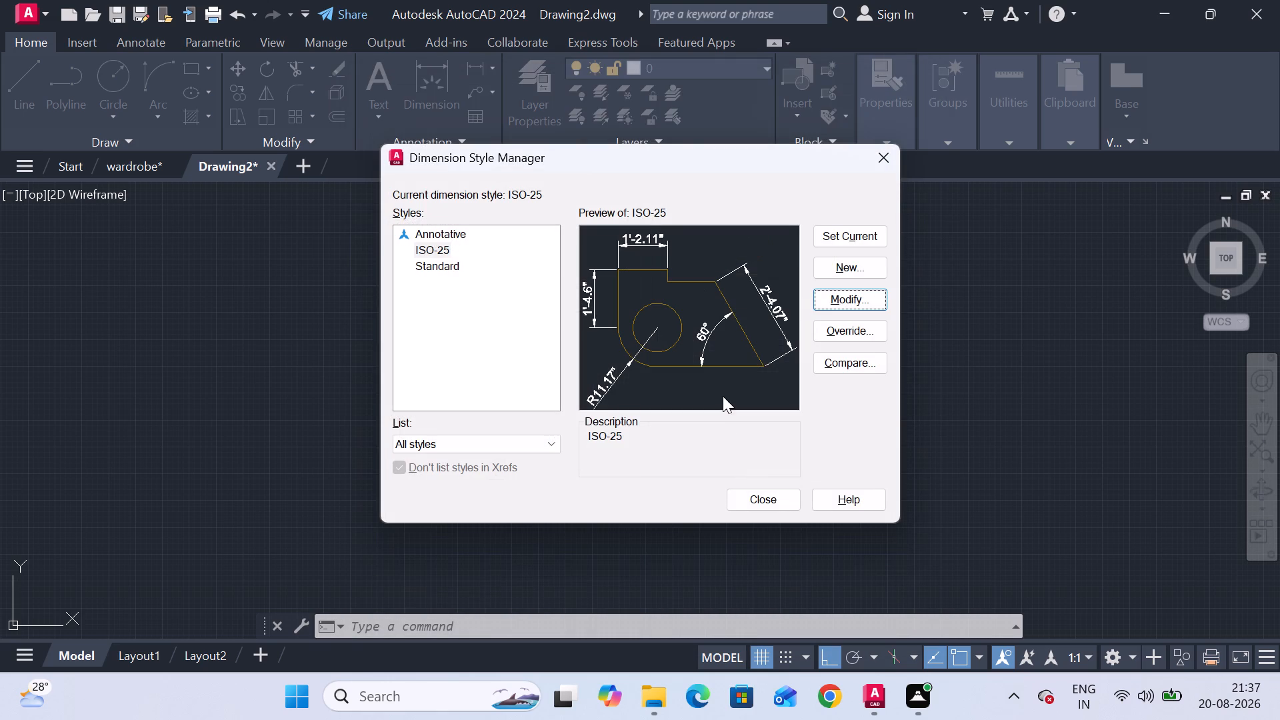
{"action": "left_click", "coordinate": [841, 231]}
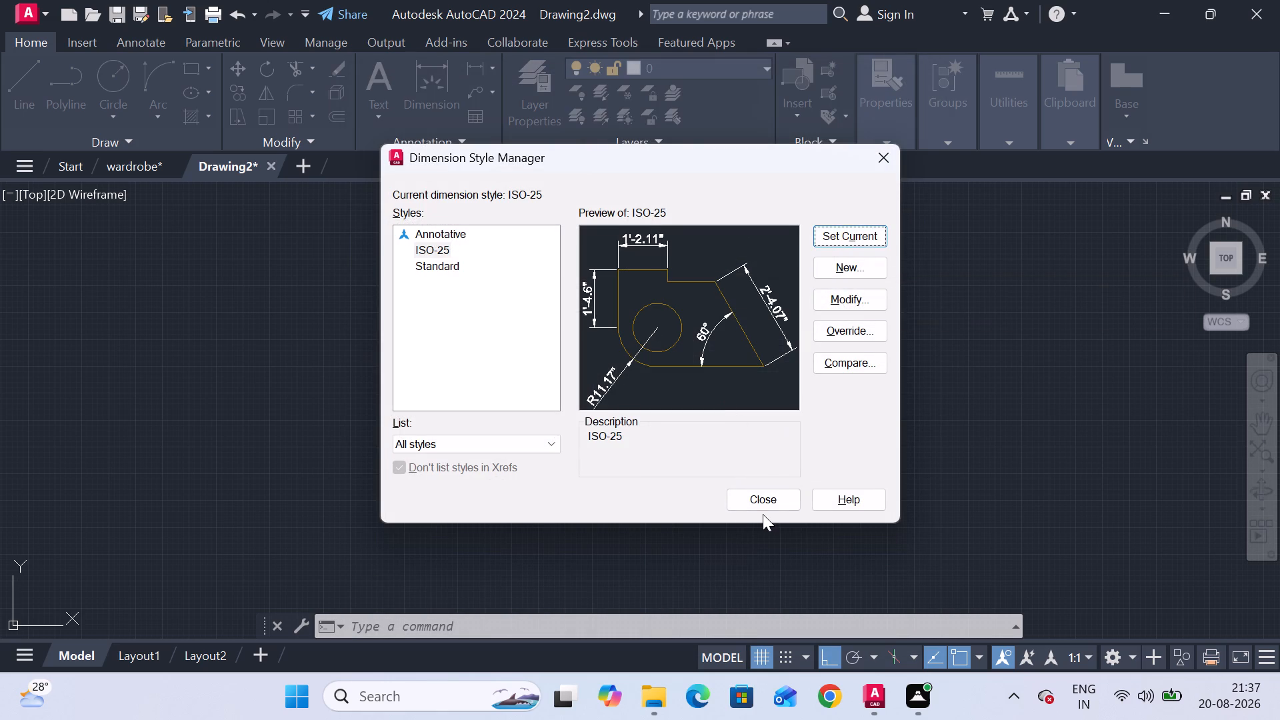
{"action": "left_click", "coordinate": [763, 514]}
{"action": "left_click", "coordinate": [769, 501]}
Draw a horizontal line 44'3" long in the empty drawing area.
{"action": "scroll", "coordinate": [853, 463], "scroll_direction": "down", "scroll_amount": 2}
{"action": "middle_click_drag", "start_coordinate": [853, 463], "coordinate": [240, 541]}
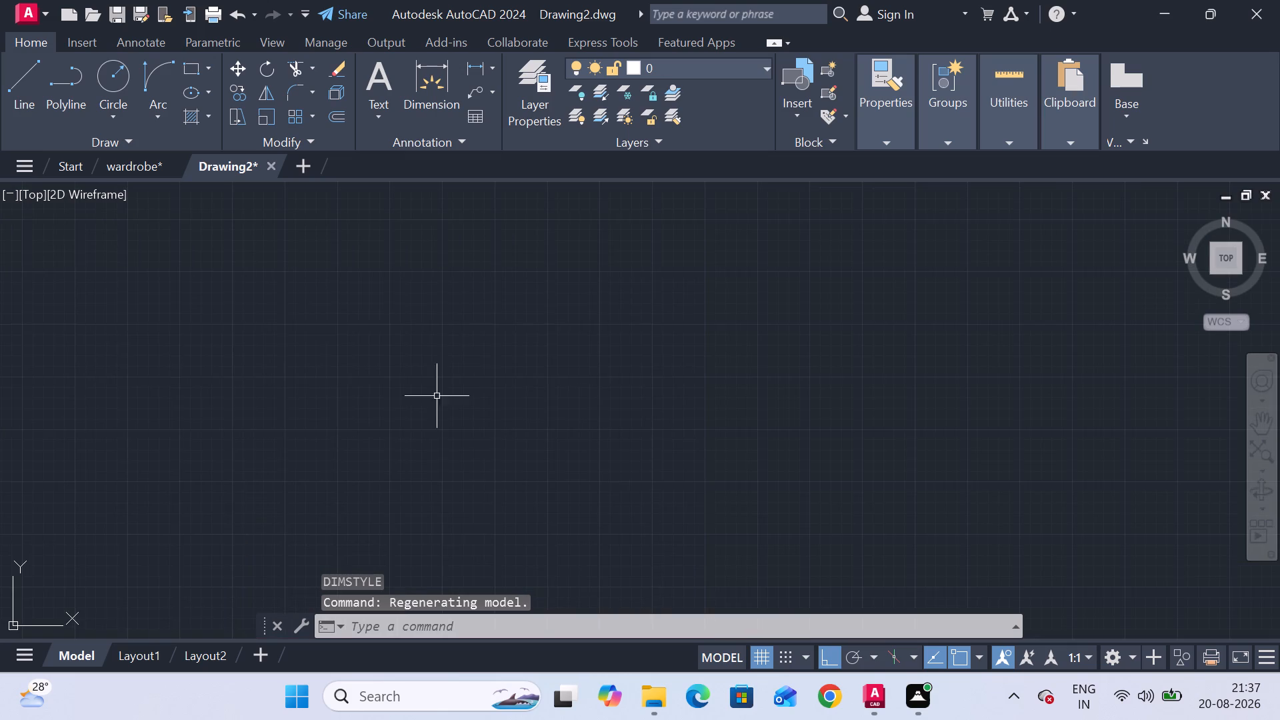
{"action": "middle_click_drag", "start_coordinate": [545, 356], "coordinate": [266, 540]}
{"action": "left_click", "coordinate": [8, 81]}
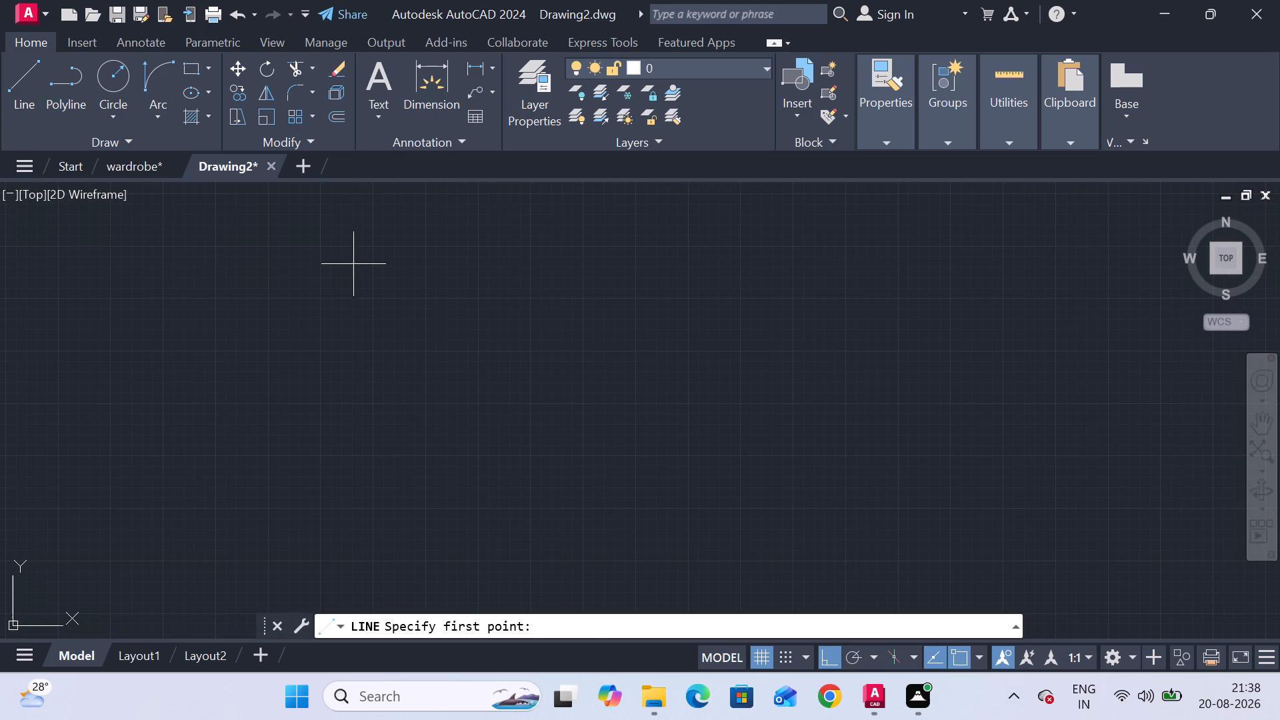
{"action": "left_click", "coordinate": [365, 263]}
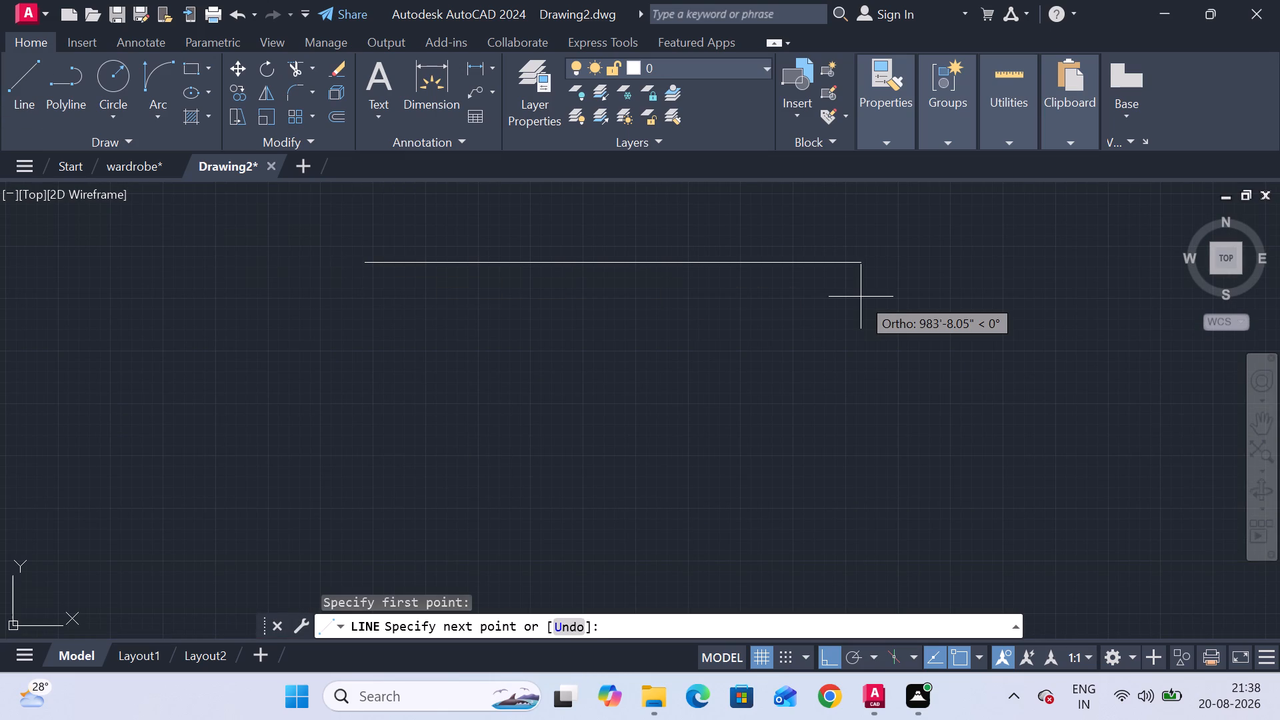
{"action": "type", "text": "44"}
{"action": "key", "text": "apostrophe"}
{"action": "key", "text": "3"}
{"action": "key", "text": "Return"}
{"action": "key", "text": "Return"}
{"action": "key", "text": "Return"}
{"action": "key", "text": "Return"}
{"action": "key", "text": "Return"}
{"action": "key", "text": "Return"}
{"action": "key", "text": "Return"}
{"action": "key", "text": "Return"}
{"action": "key", "text": "Return"}
{"action": "key", "text": "Return"}
{"action": "key", "text": "Return"}
{"action": "key", "text": "Return"}
{"action": "key", "text": "Return"}
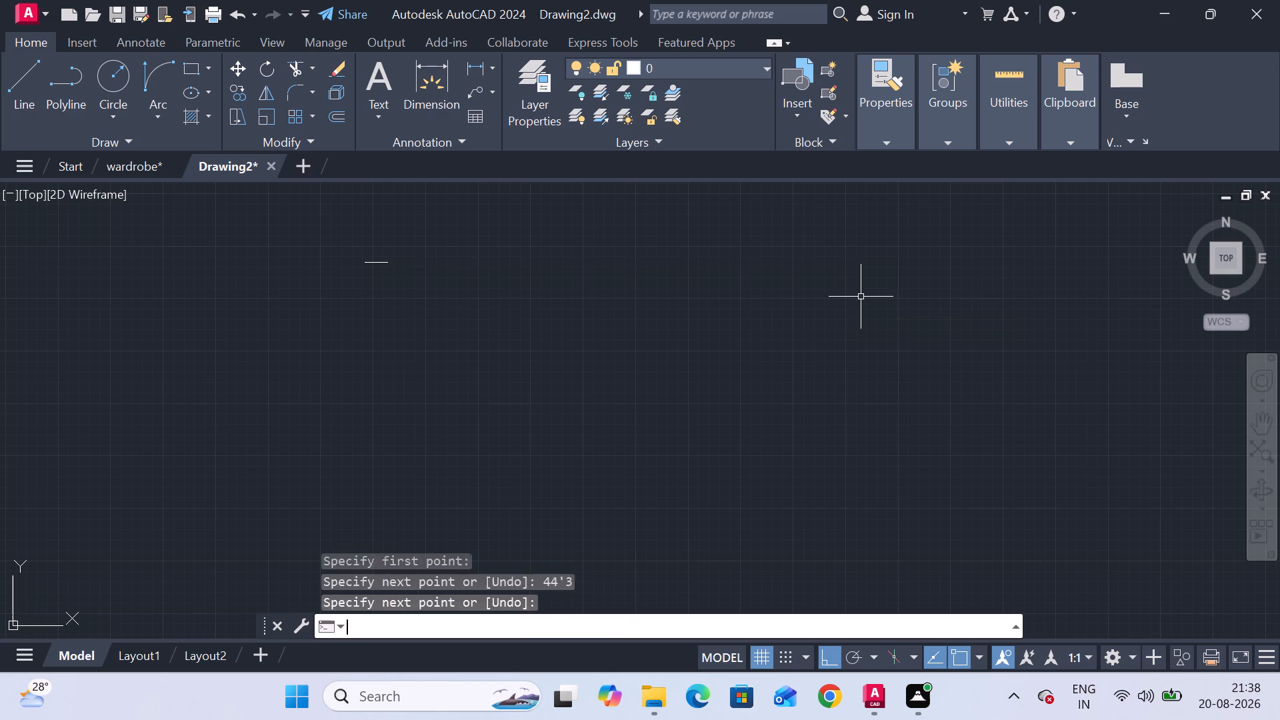
Start a new line from the midpoint of the 44'3" horizontal line.
{"action": "key", "text": "apostrophe"}
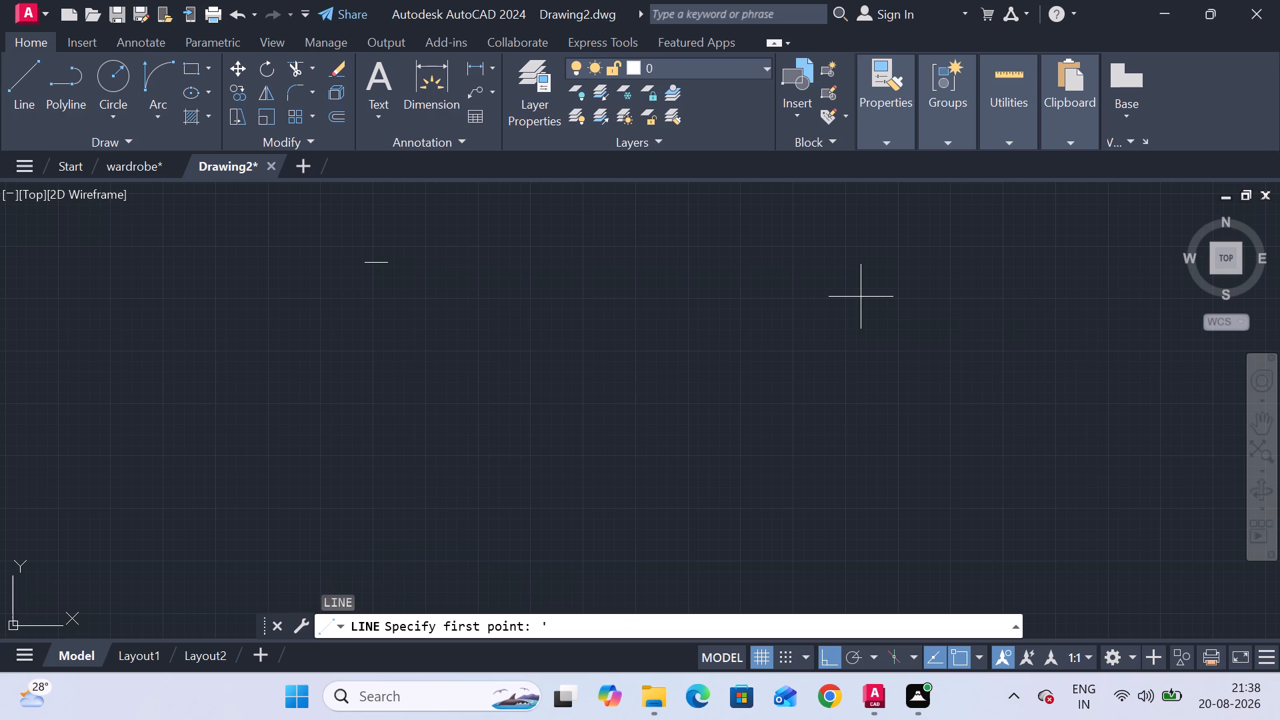
{"action": "key", "text": "BackSpace"}
{"action": "key", "text": "BackSpace"}
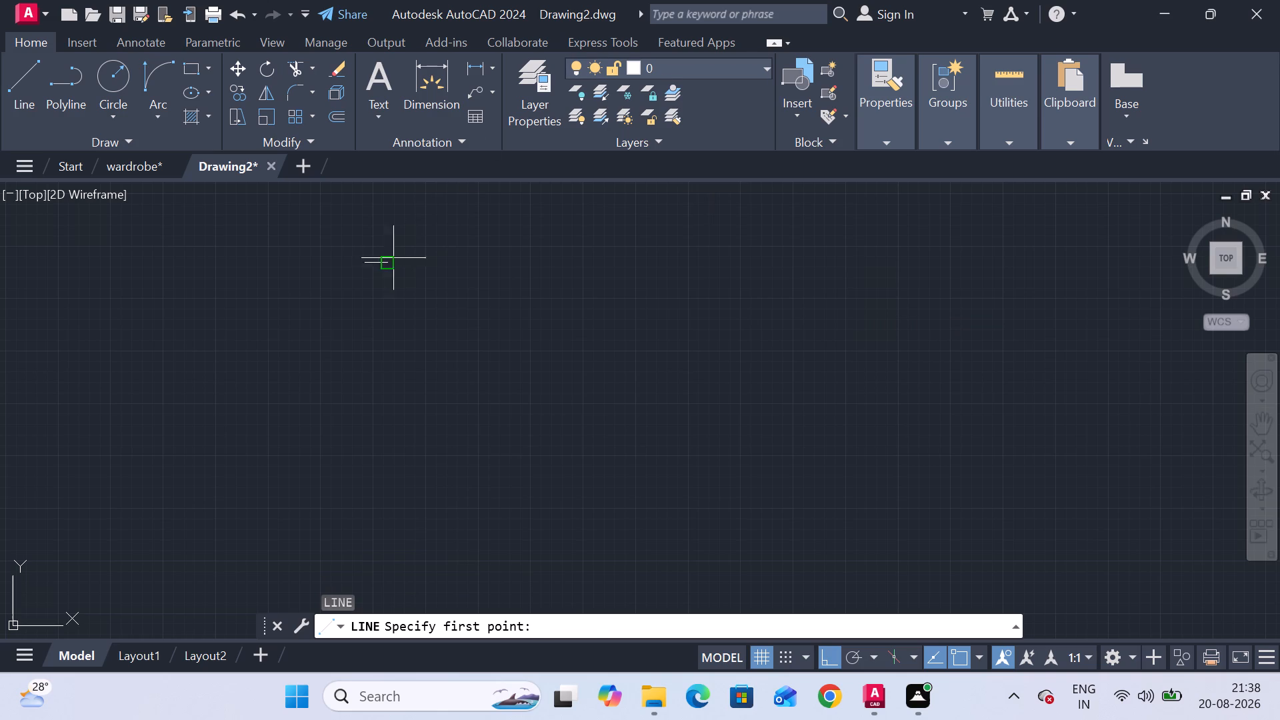
{"action": "left_click", "coordinate": [377, 263]}
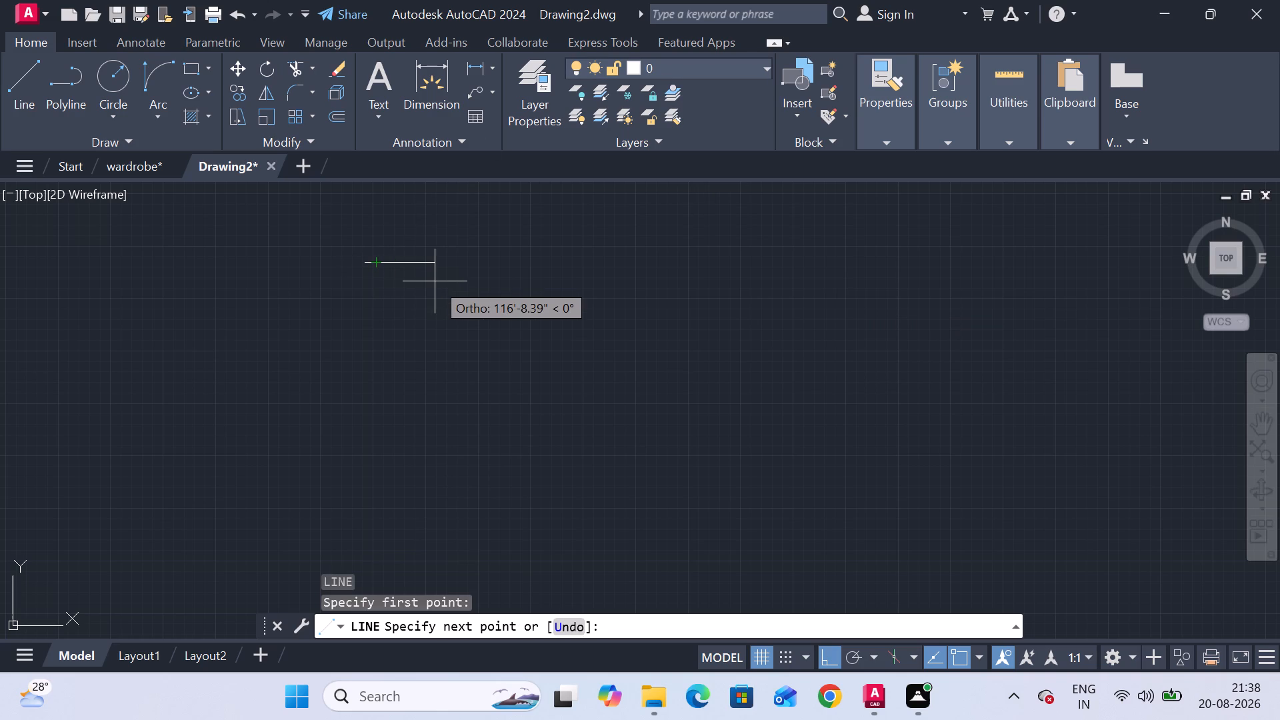
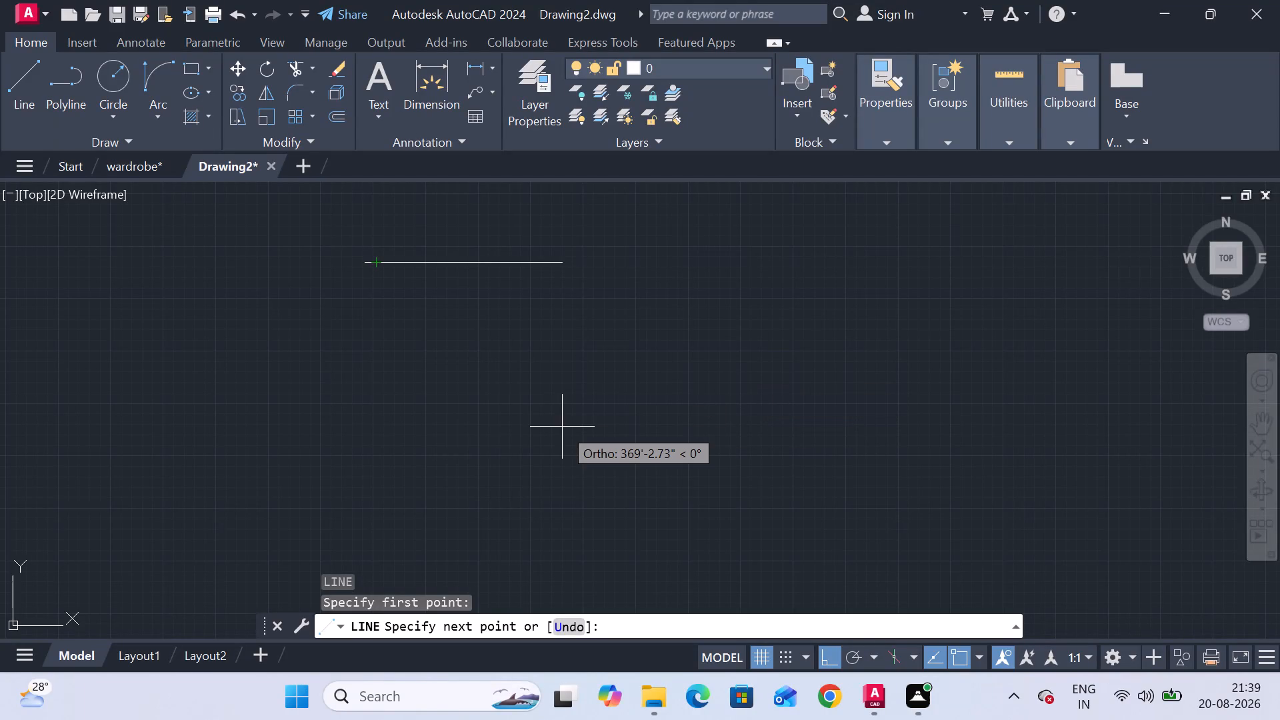
Cancel the unfinished line and delete the existing 44'3" horizontal line.
{"action": "key", "text": "Escape"}
{"action": "key", "text": "Escape"}
{"action": "key", "text": "Escape"}
{"action": "key", "text": "Escape"}
{"action": "left_click", "coordinate": [401, 243]}
{"action": "left_click", "coordinate": [335, 295]}
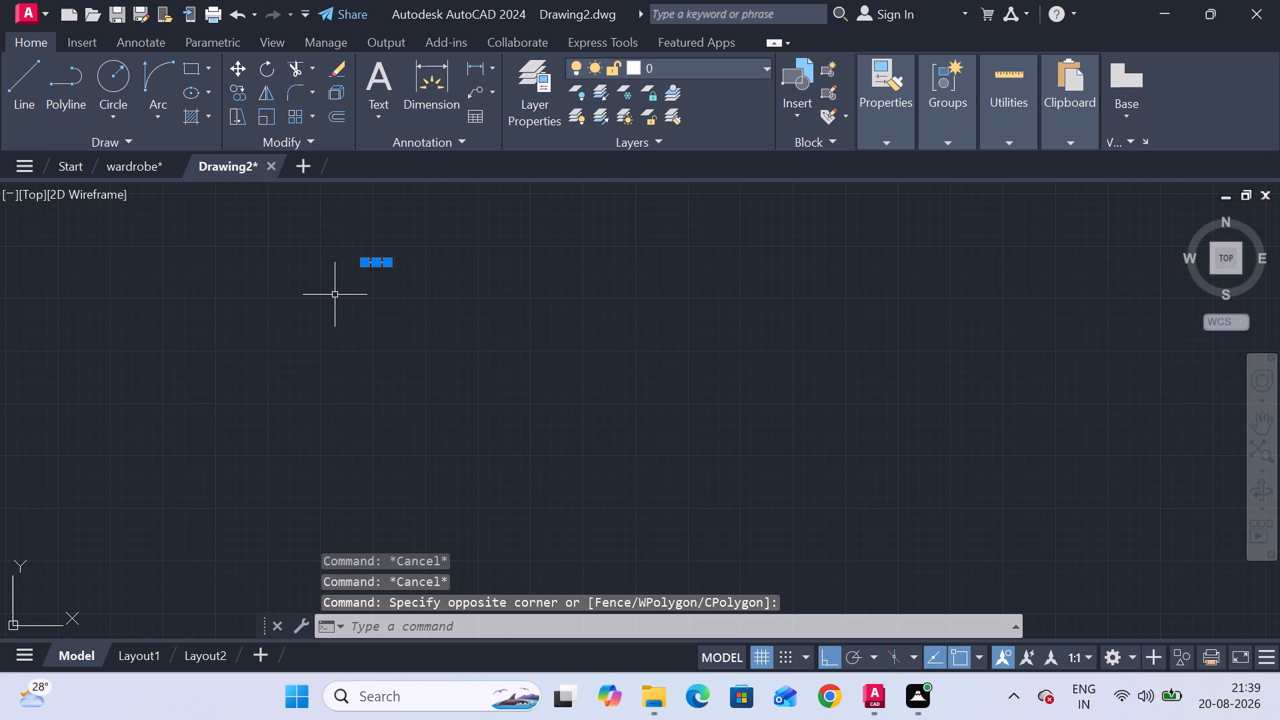
{"action": "key", "text": "Delete"}
Draw a horizontal line 44'3" long to the east in the empty drawing area as the outline's top edge.
{"action": "left_click", "coordinate": [29, 66]}
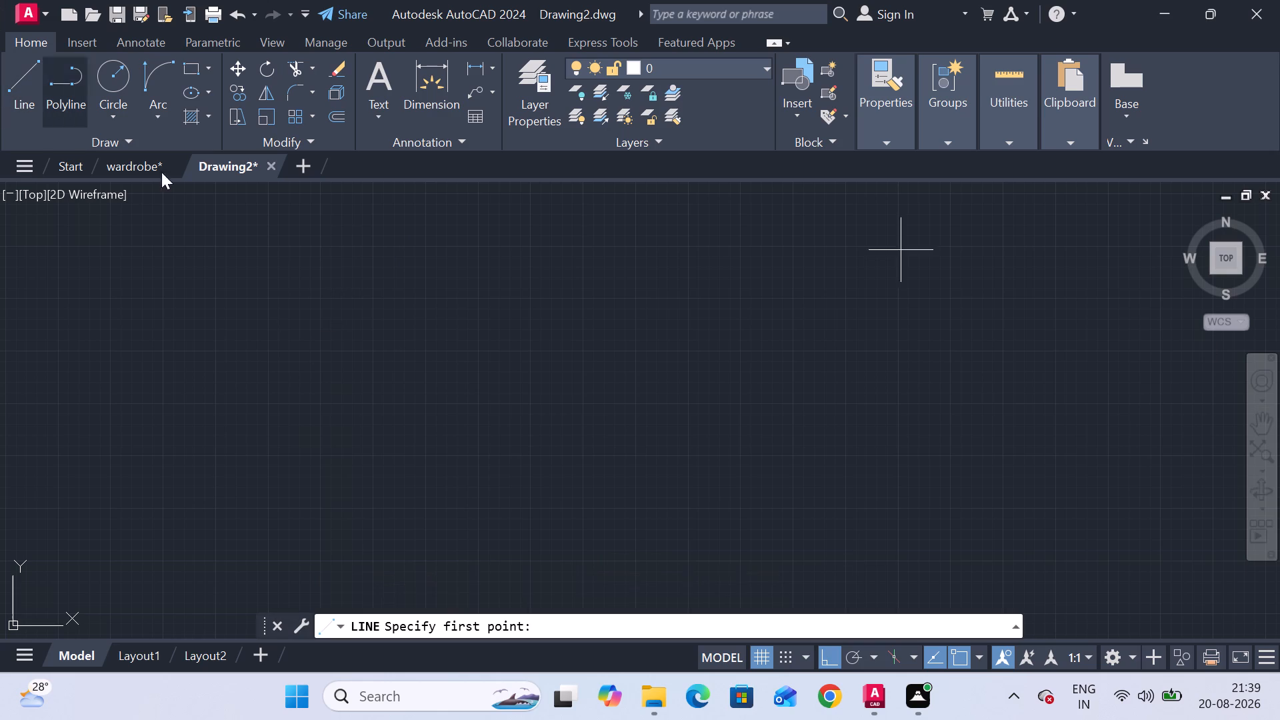
{"action": "left_click", "coordinate": [307, 273]}
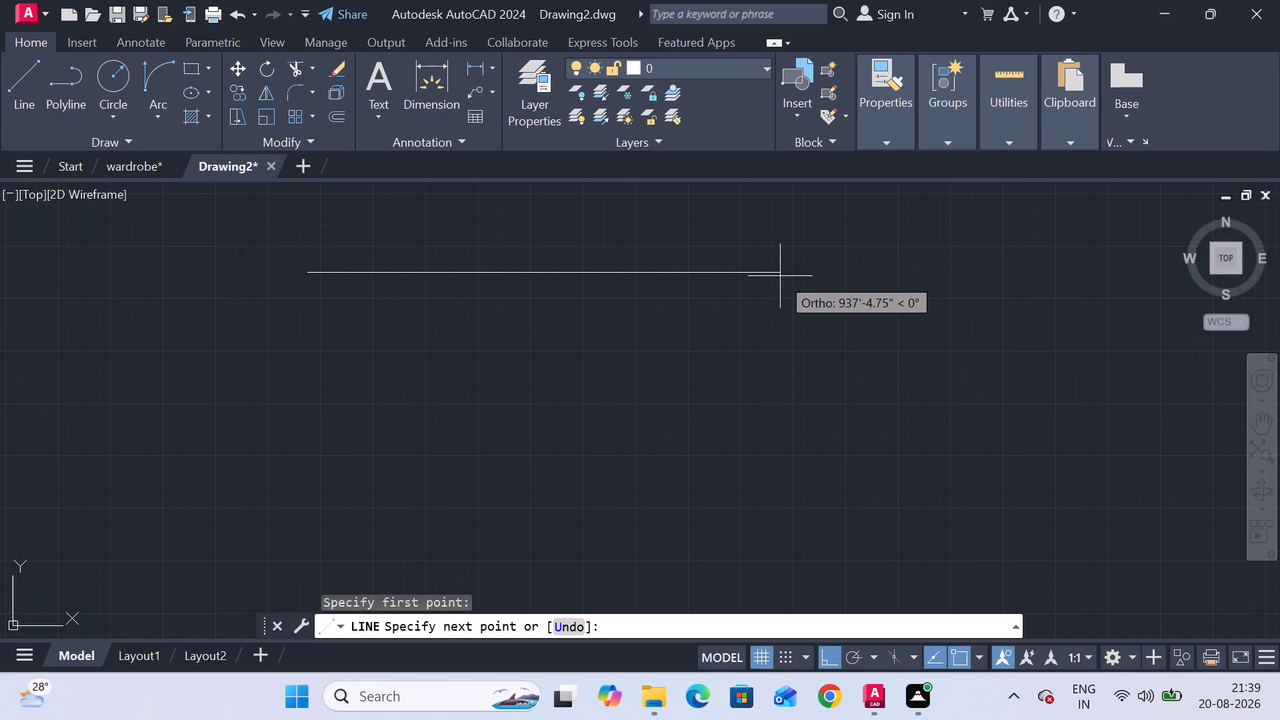
{"action": "type", "text": "44"}
{"action": "key", "text": "apostrophe"}
{"action": "key", "text": "3"}
{"action": "key", "text": "shift+quotedbl"}
{"action": "key", "text": "Return"}
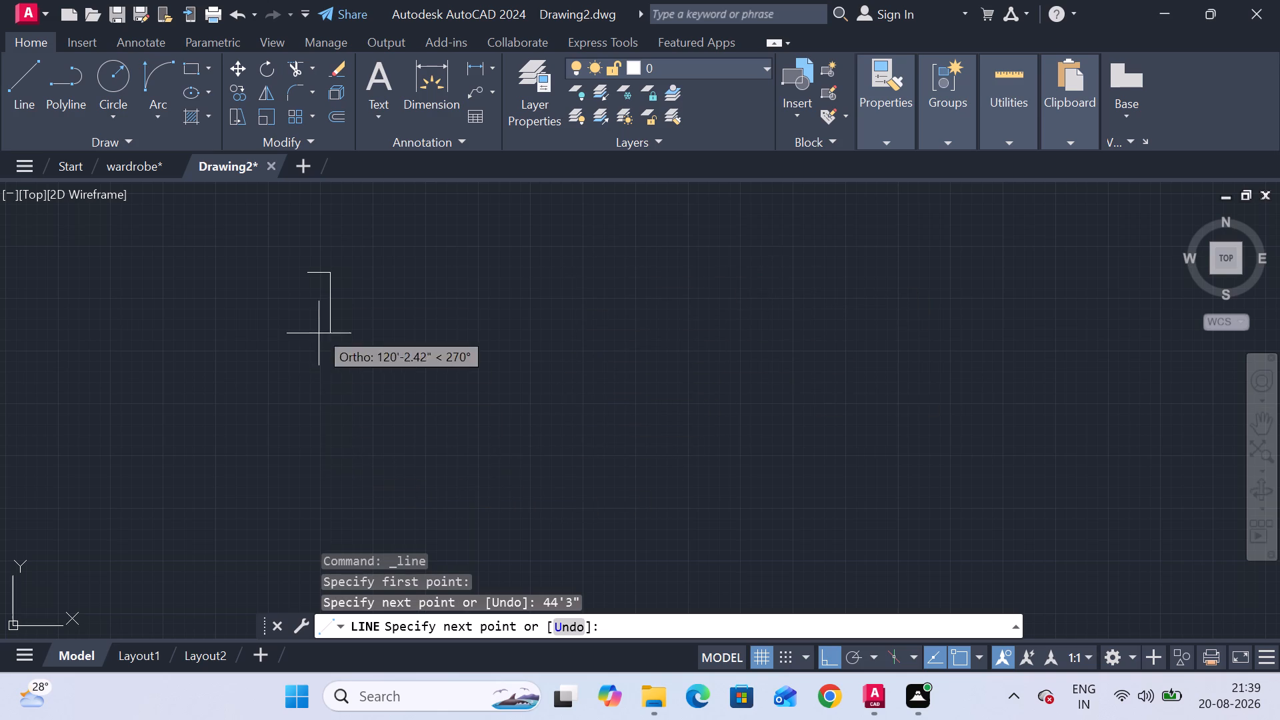
Continue the line straight down 78'7" from the east end of the top edge.
{"action": "scroll", "coordinate": [315, 270], "scroll_direction": "up", "scroll_amount": 5}
{"action": "middle_click_drag", "start_coordinate": [535, 432], "coordinate": [686, 333]}
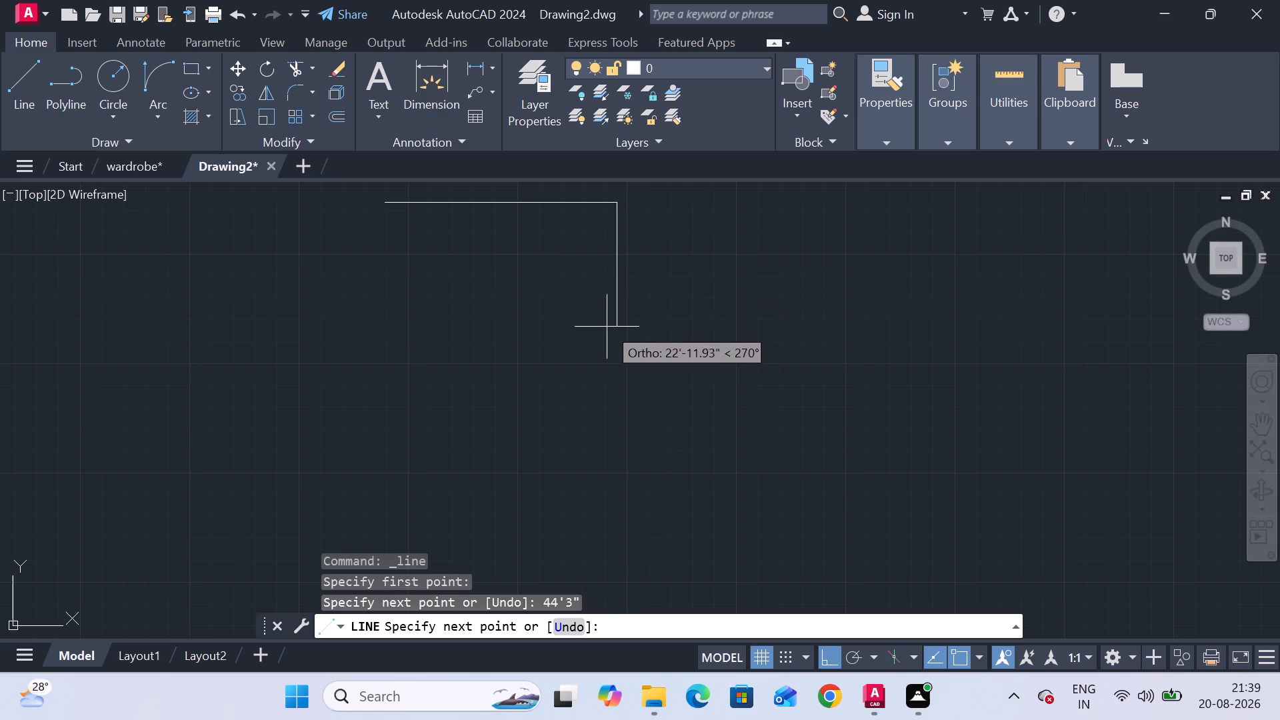
{"action": "type", "text": "78"}
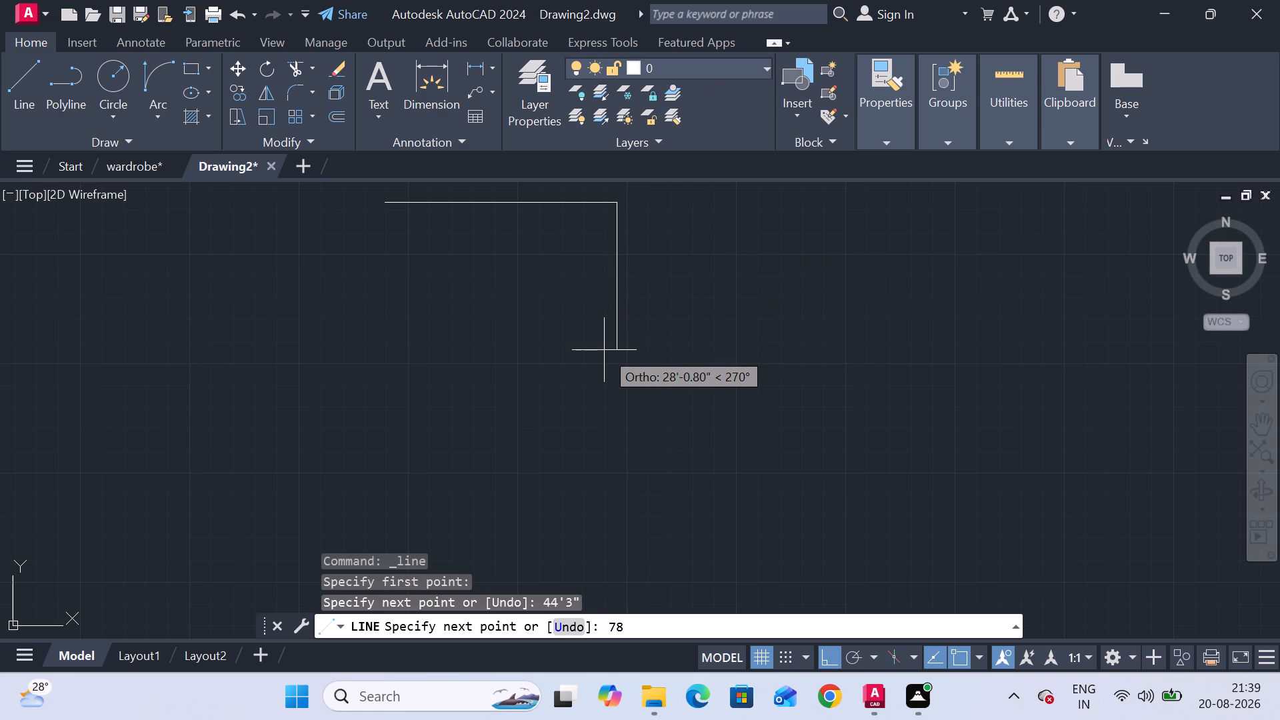
{"action": "key", "text": "apostrophe"}
{"action": "key", "text": "7"}
{"action": "key", "text": "shift+quotedbl"}
{"action": "key", "text": "Return"}
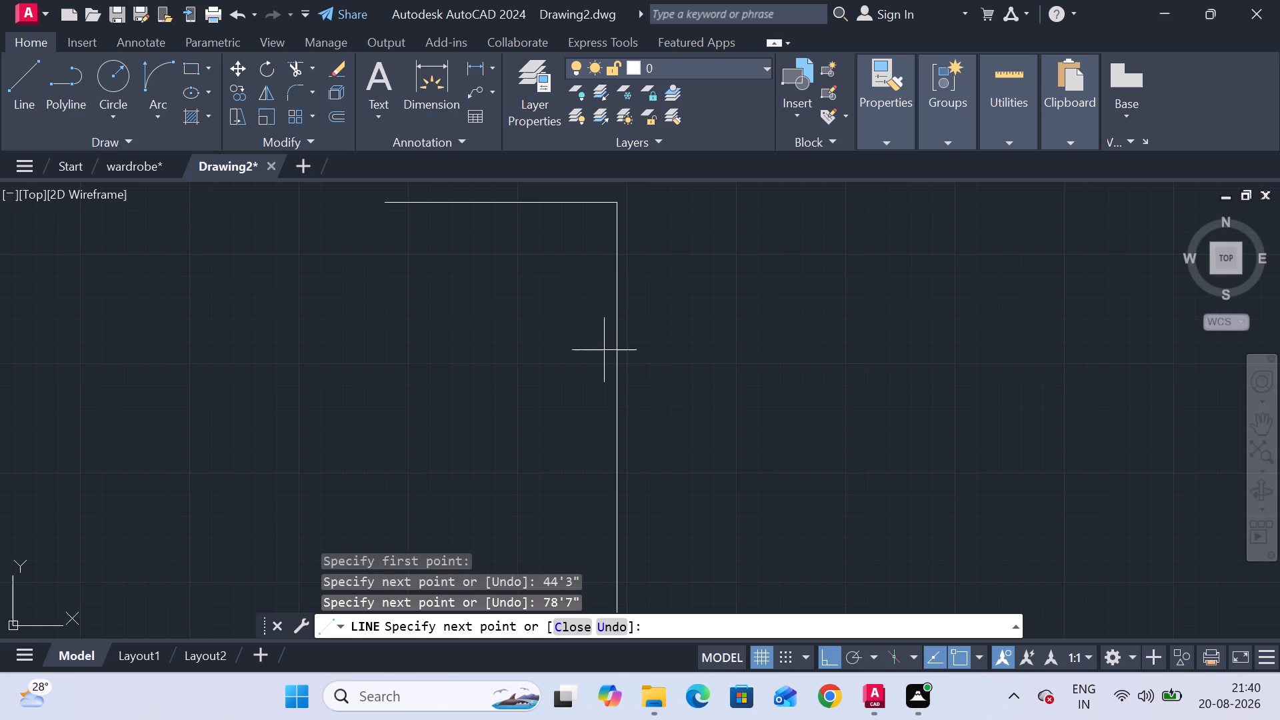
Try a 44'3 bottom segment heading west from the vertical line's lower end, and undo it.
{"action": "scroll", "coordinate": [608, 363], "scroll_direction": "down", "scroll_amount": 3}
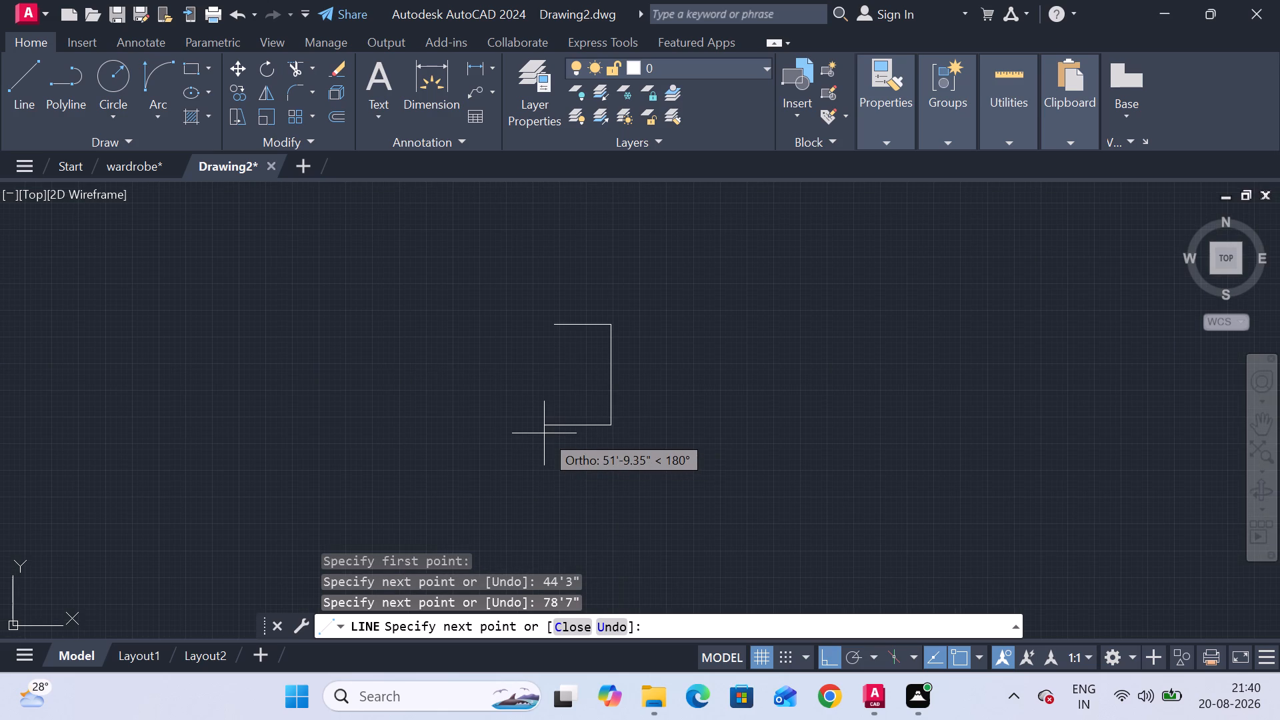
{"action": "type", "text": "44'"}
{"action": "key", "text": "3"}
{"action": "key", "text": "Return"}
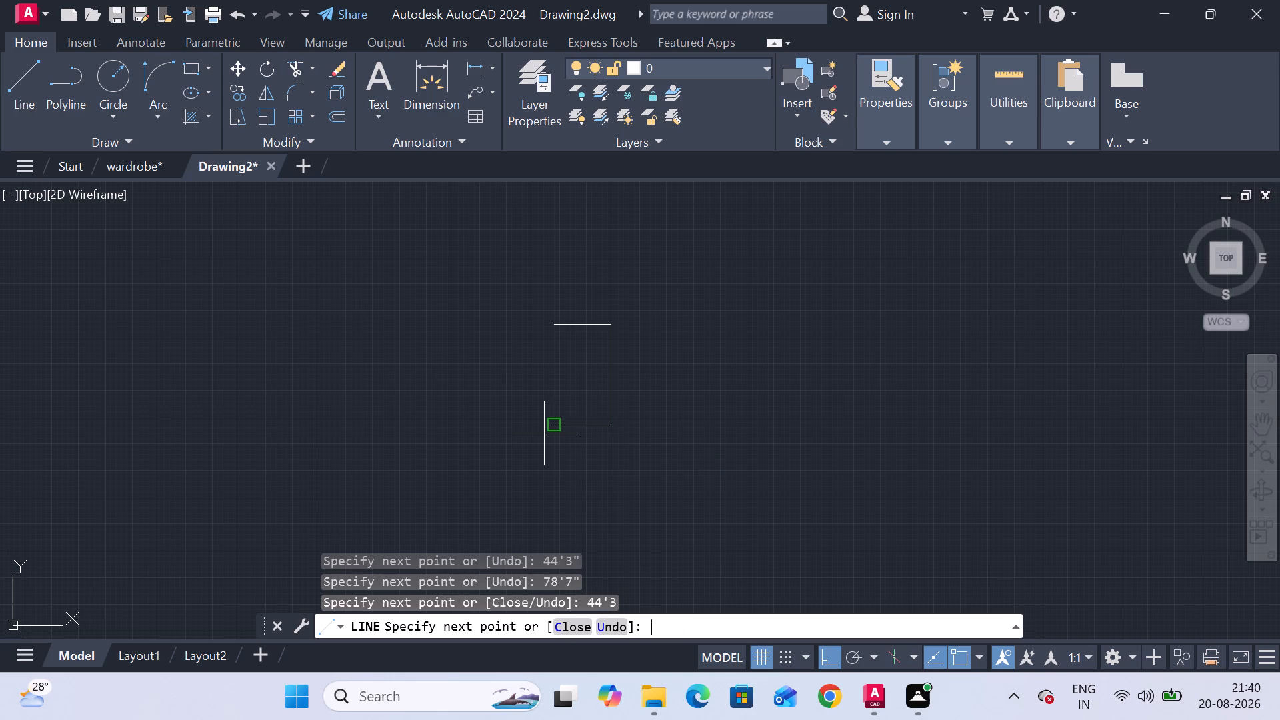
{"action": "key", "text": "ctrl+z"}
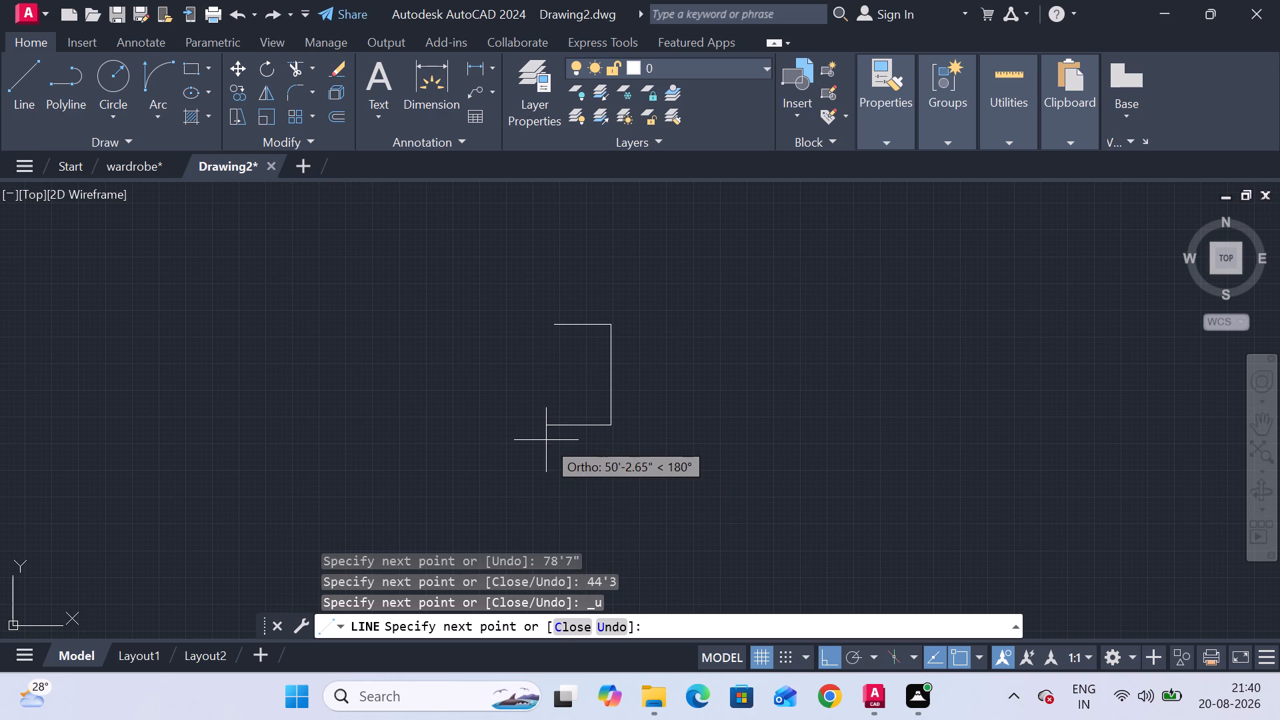
Draw the outline's bottom edge 44'3" long heading west from the vertical line's lower end.
{"action": "type", "text": "44"}
{"action": "key", "text": "apostrophe"}
{"action": "key", "text": "3"}
{"action": "key", "text": "shift+quotedbl"}
{"action": "key", "text": "Return"}
Close the rectangular outline by drawing its west side up to the top edge's starting endpoint, and end the line.
{"action": "scroll", "coordinate": [552, 329], "scroll_direction": "up", "scroll_amount": 3}
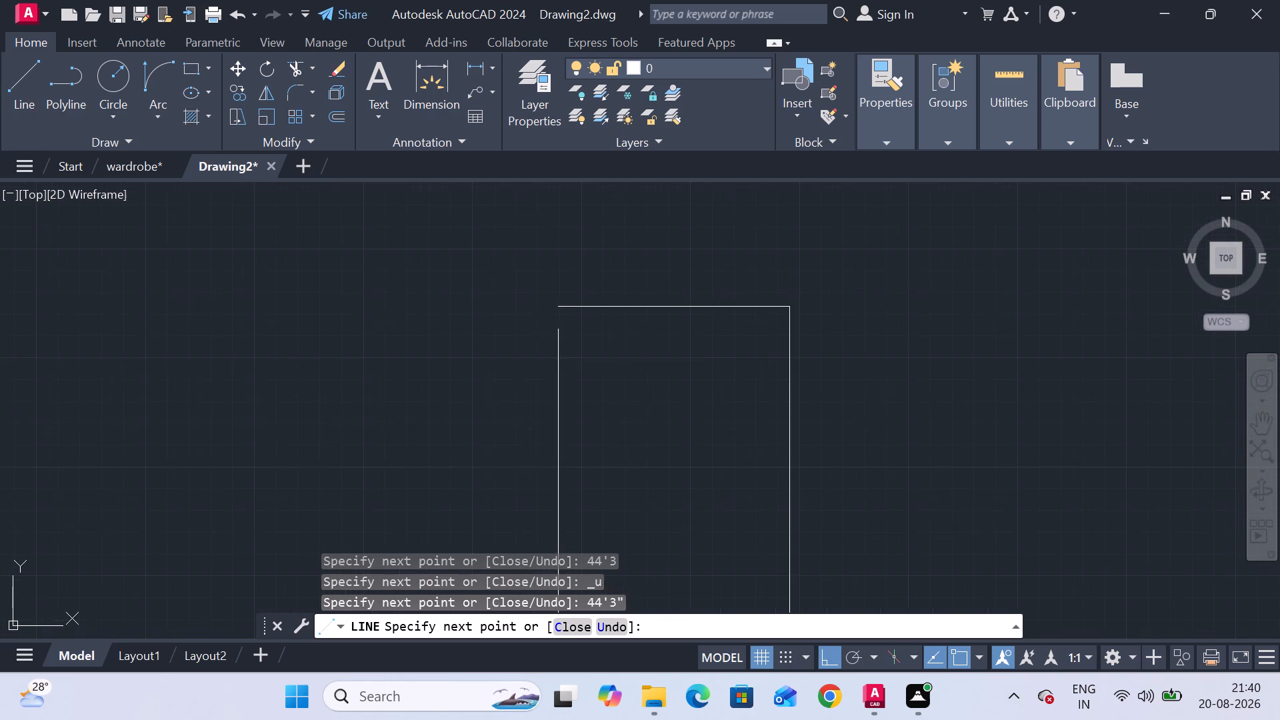
{"action": "left_click", "coordinate": [553, 309]}
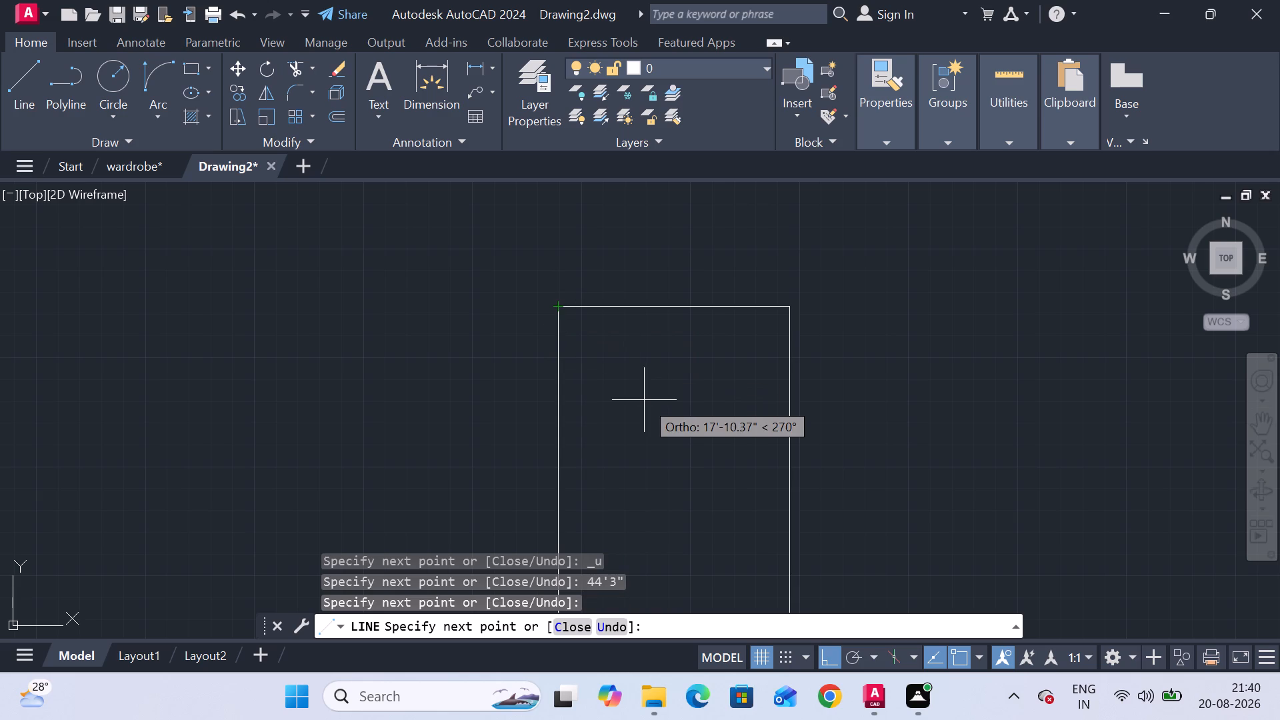
{"action": "key", "text": "Escape"}
{"action": "scroll", "coordinate": [696, 381], "scroll_direction": "down", "scroll_amount": 1}
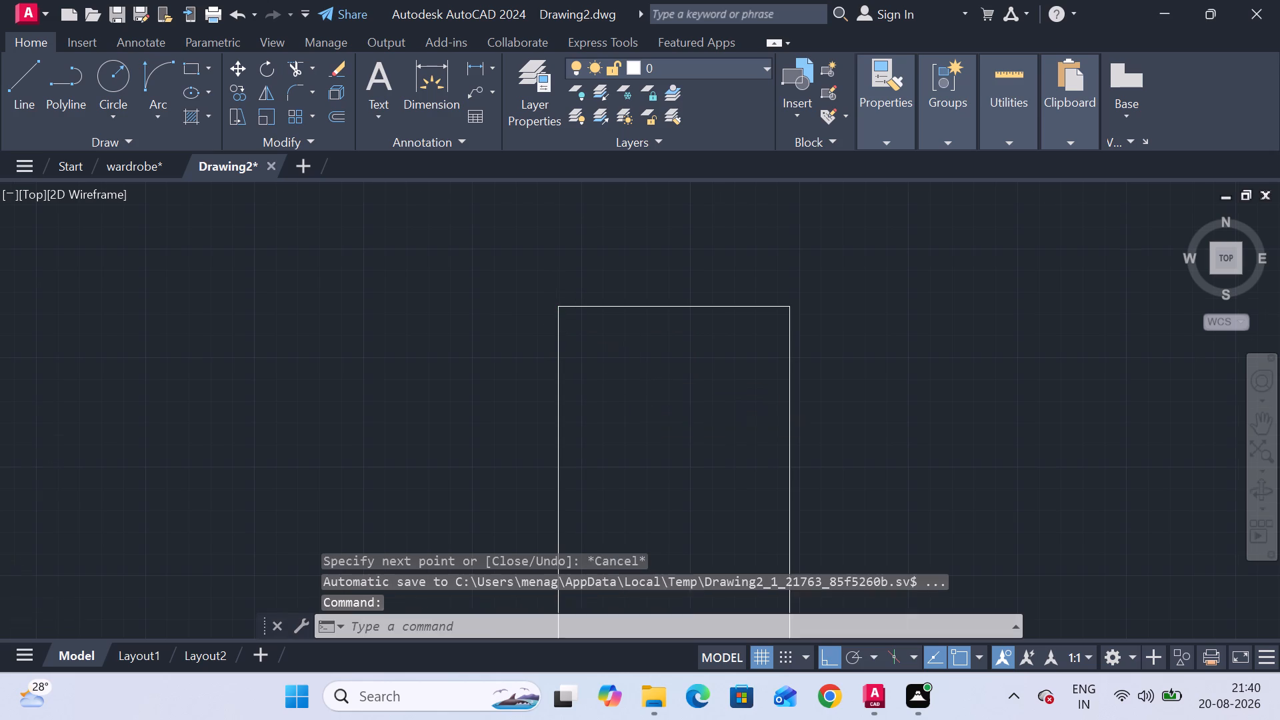
{"action": "scroll", "coordinate": [696, 381], "scroll_direction": "down", "scroll_amount": 1}
{"action": "middle_click_drag", "start_coordinate": [690, 485], "coordinate": [639, 443]}
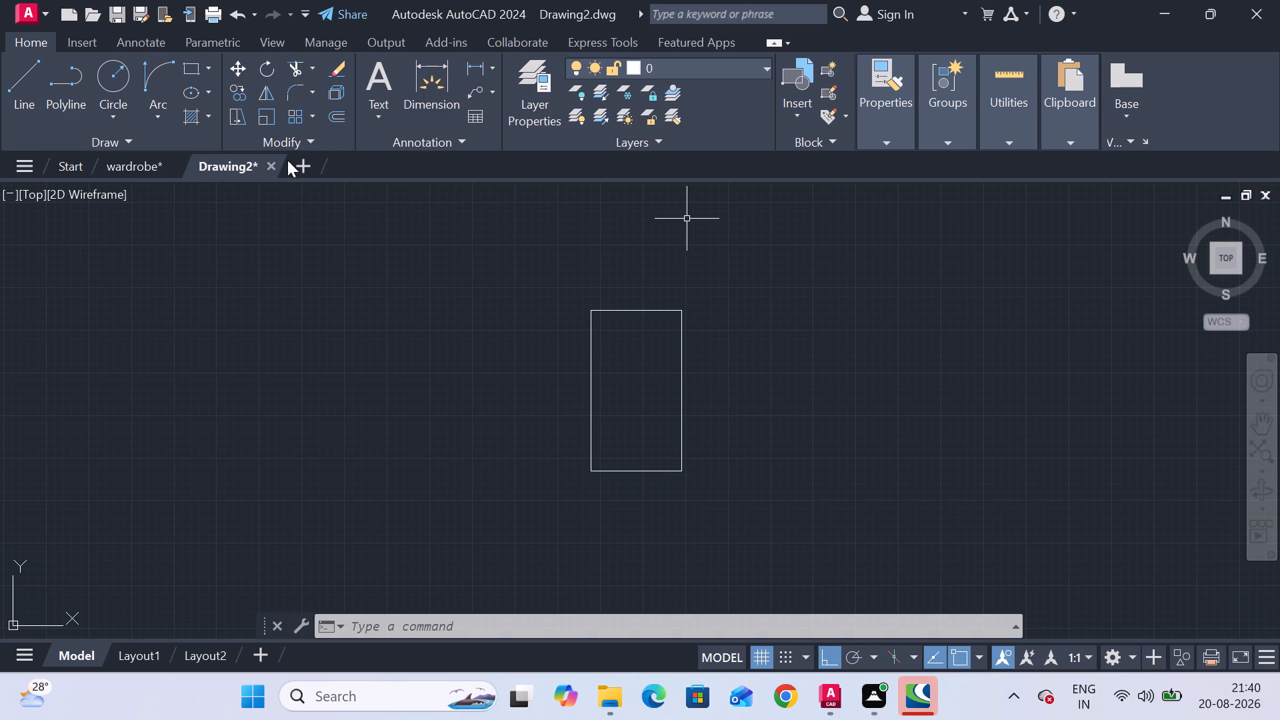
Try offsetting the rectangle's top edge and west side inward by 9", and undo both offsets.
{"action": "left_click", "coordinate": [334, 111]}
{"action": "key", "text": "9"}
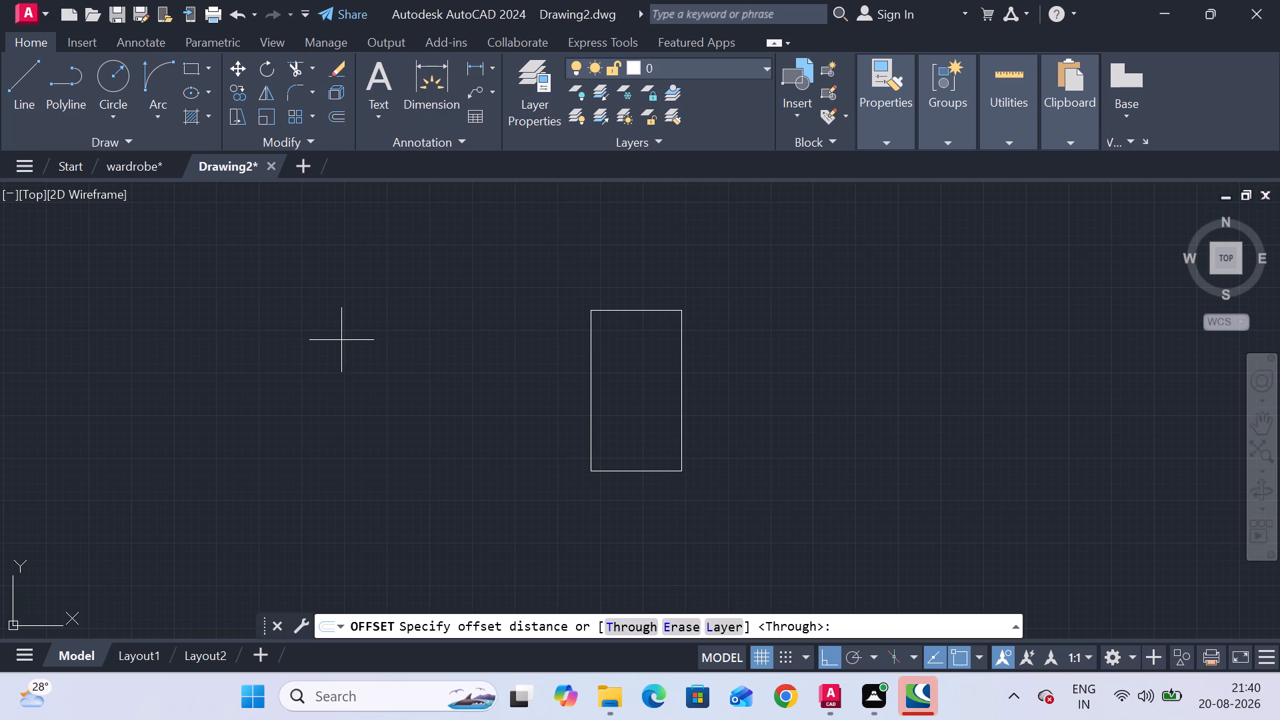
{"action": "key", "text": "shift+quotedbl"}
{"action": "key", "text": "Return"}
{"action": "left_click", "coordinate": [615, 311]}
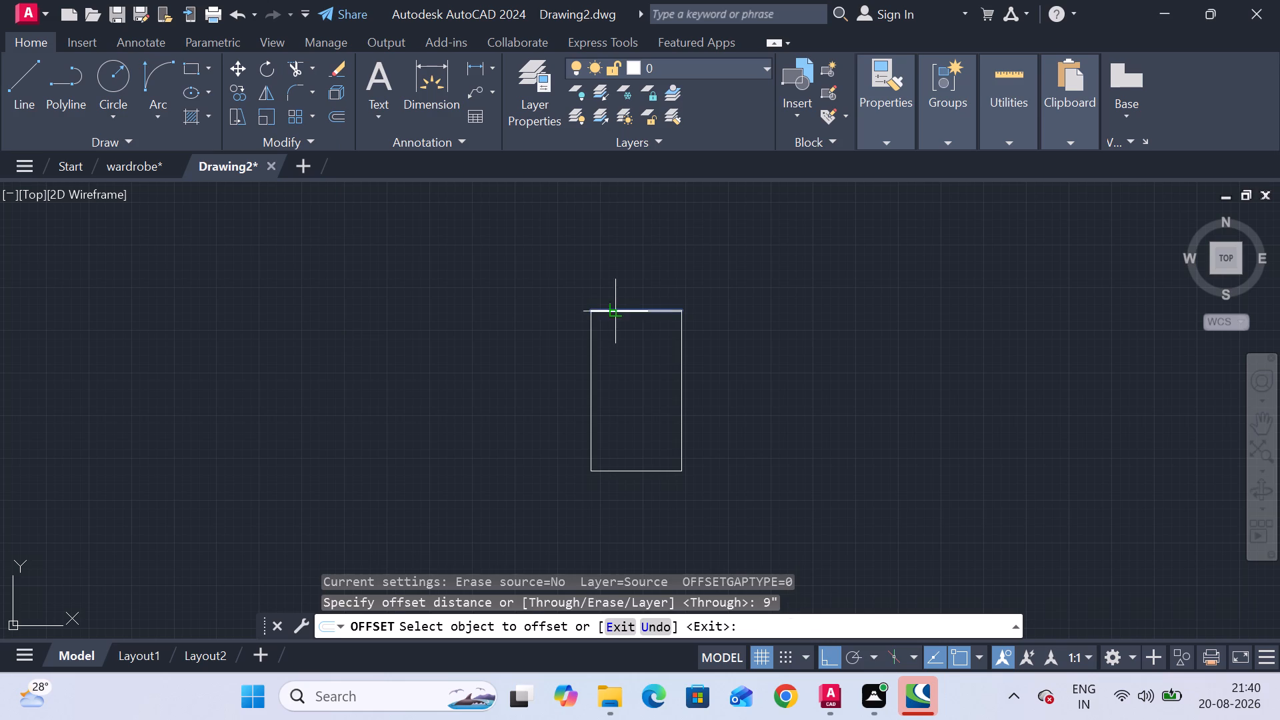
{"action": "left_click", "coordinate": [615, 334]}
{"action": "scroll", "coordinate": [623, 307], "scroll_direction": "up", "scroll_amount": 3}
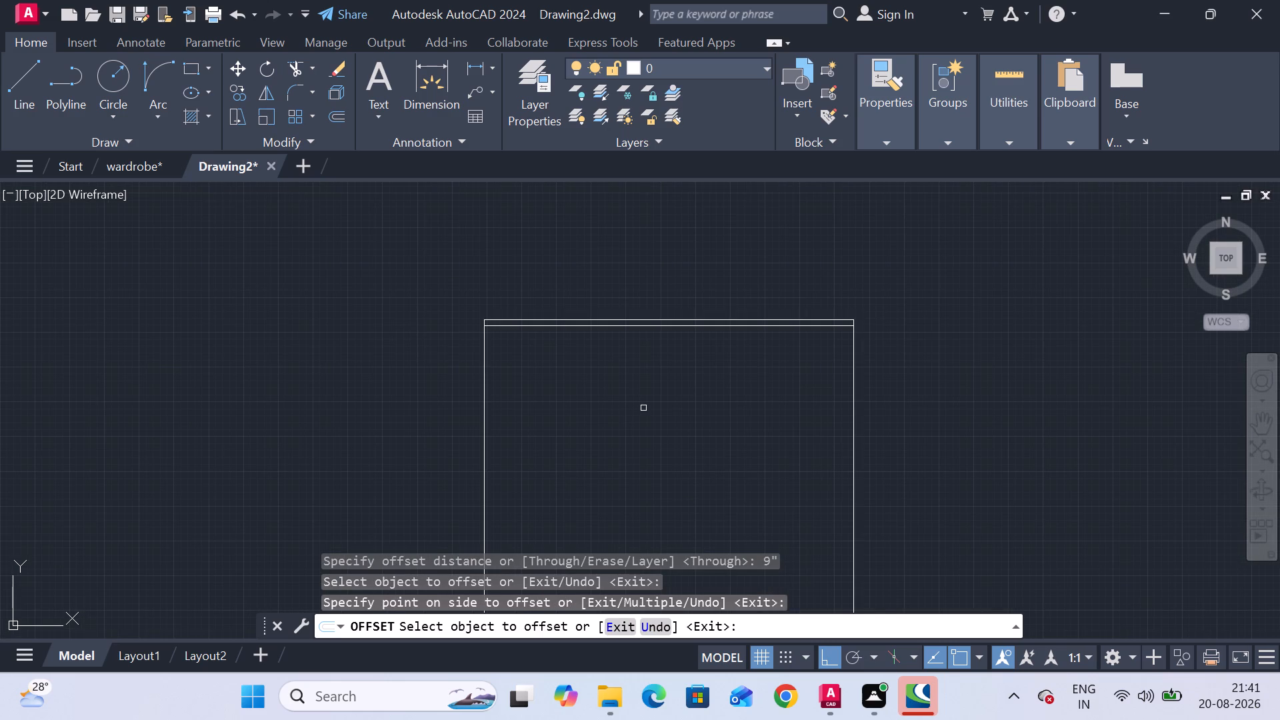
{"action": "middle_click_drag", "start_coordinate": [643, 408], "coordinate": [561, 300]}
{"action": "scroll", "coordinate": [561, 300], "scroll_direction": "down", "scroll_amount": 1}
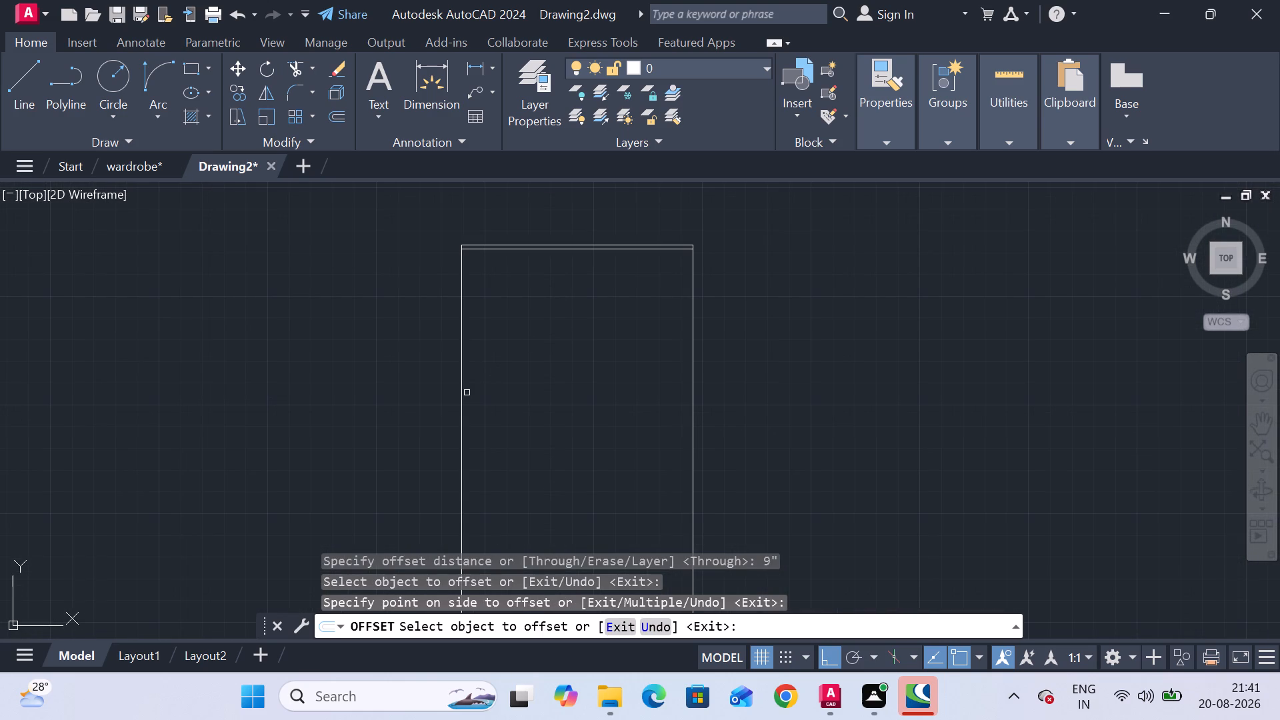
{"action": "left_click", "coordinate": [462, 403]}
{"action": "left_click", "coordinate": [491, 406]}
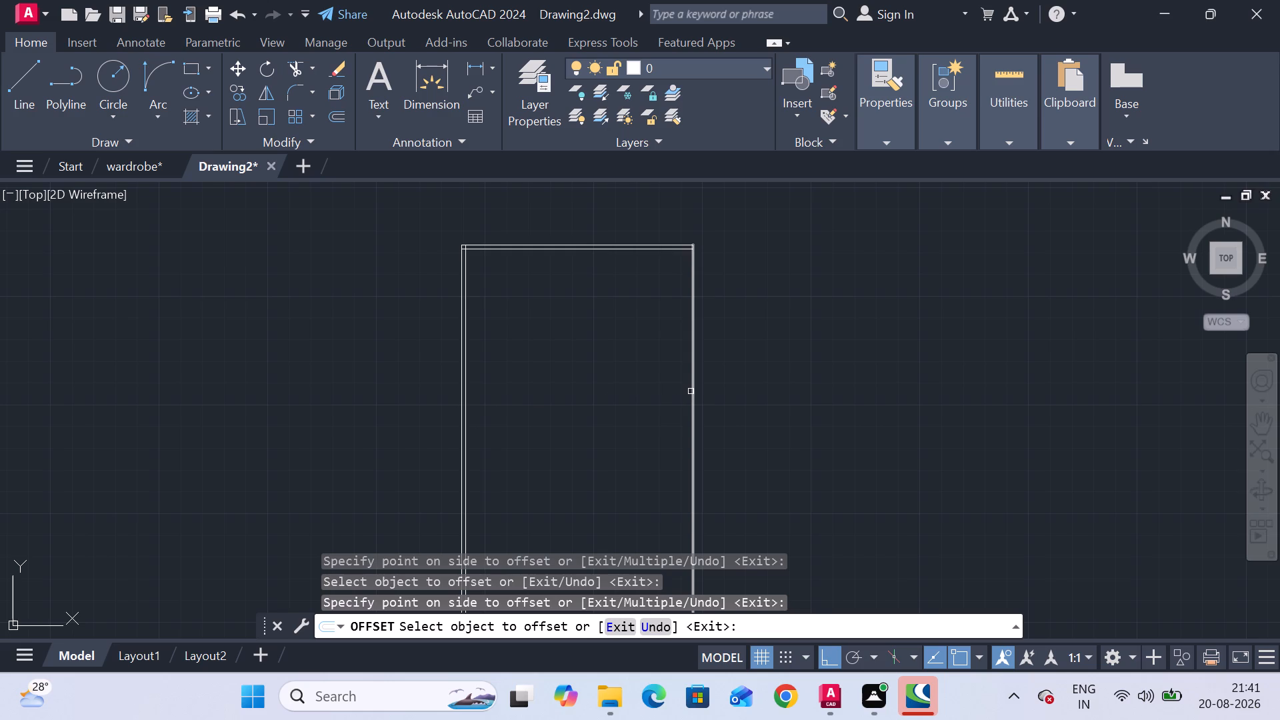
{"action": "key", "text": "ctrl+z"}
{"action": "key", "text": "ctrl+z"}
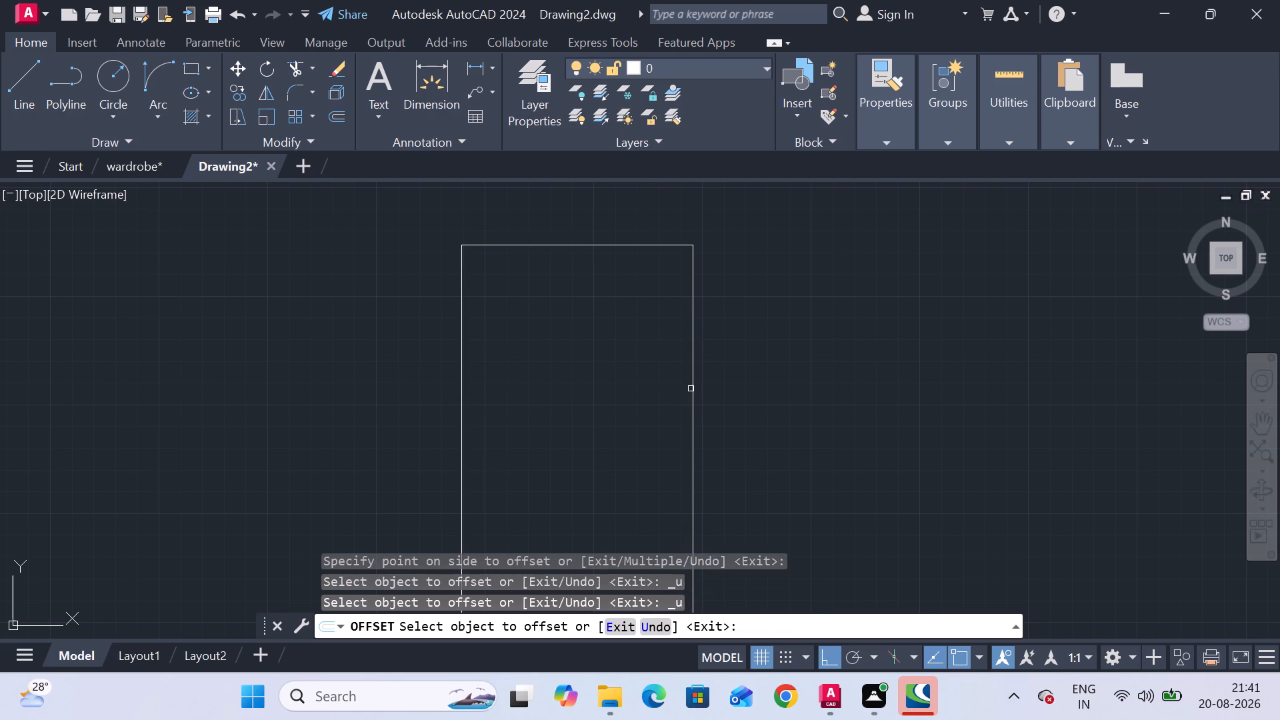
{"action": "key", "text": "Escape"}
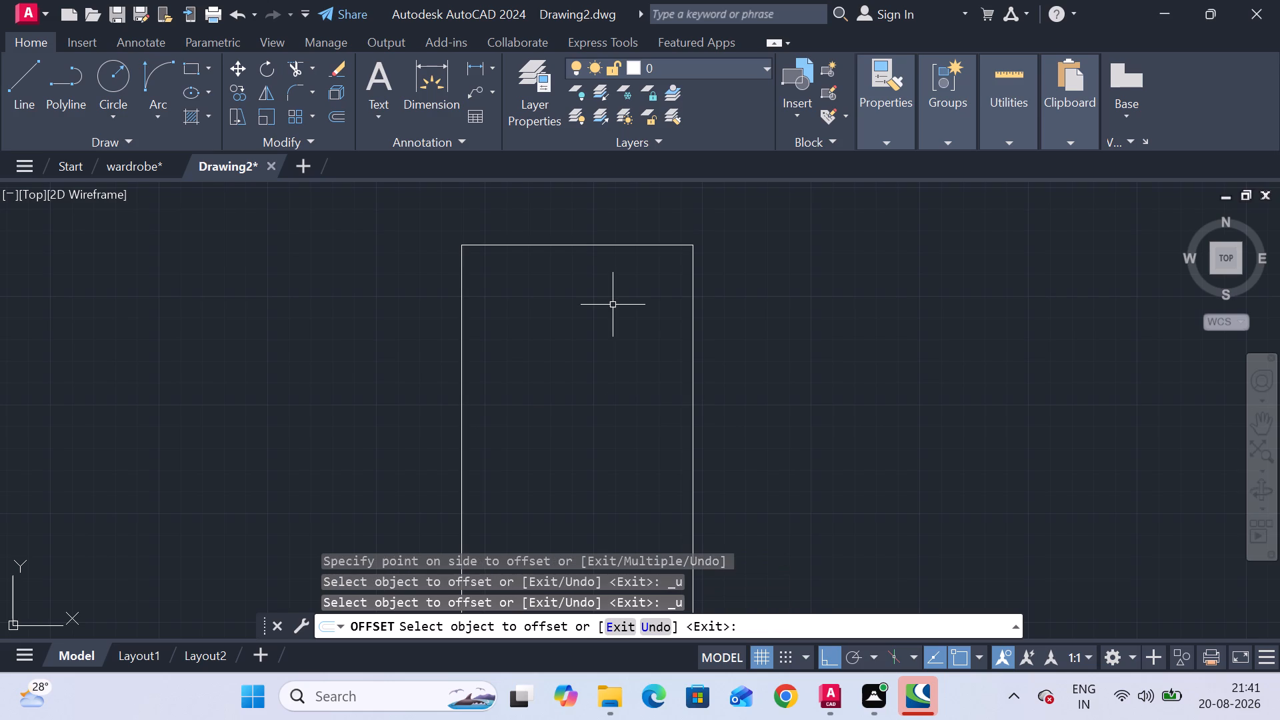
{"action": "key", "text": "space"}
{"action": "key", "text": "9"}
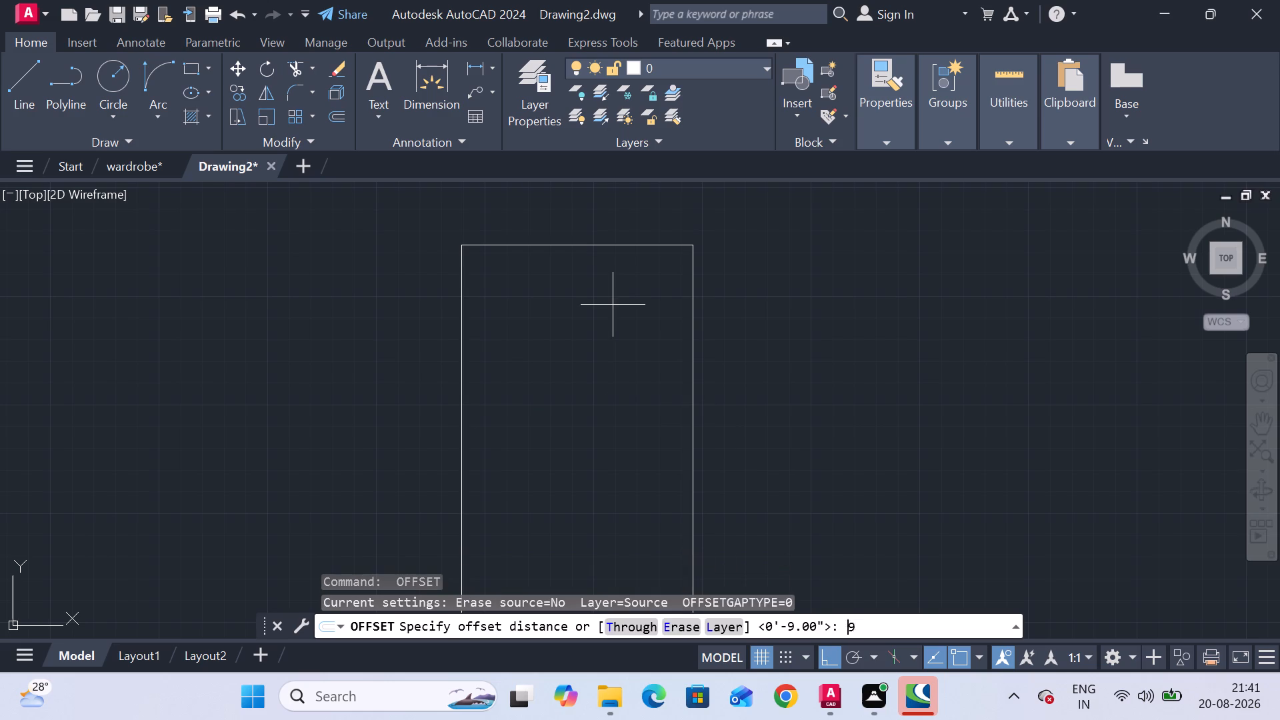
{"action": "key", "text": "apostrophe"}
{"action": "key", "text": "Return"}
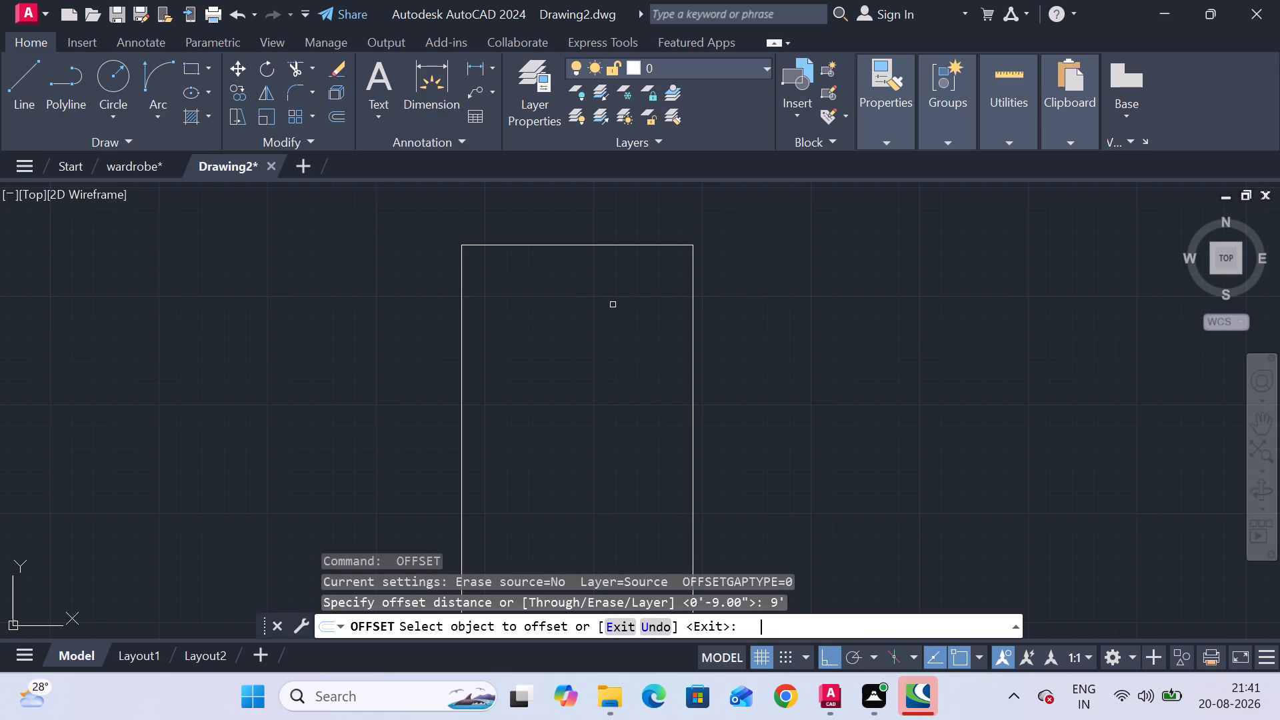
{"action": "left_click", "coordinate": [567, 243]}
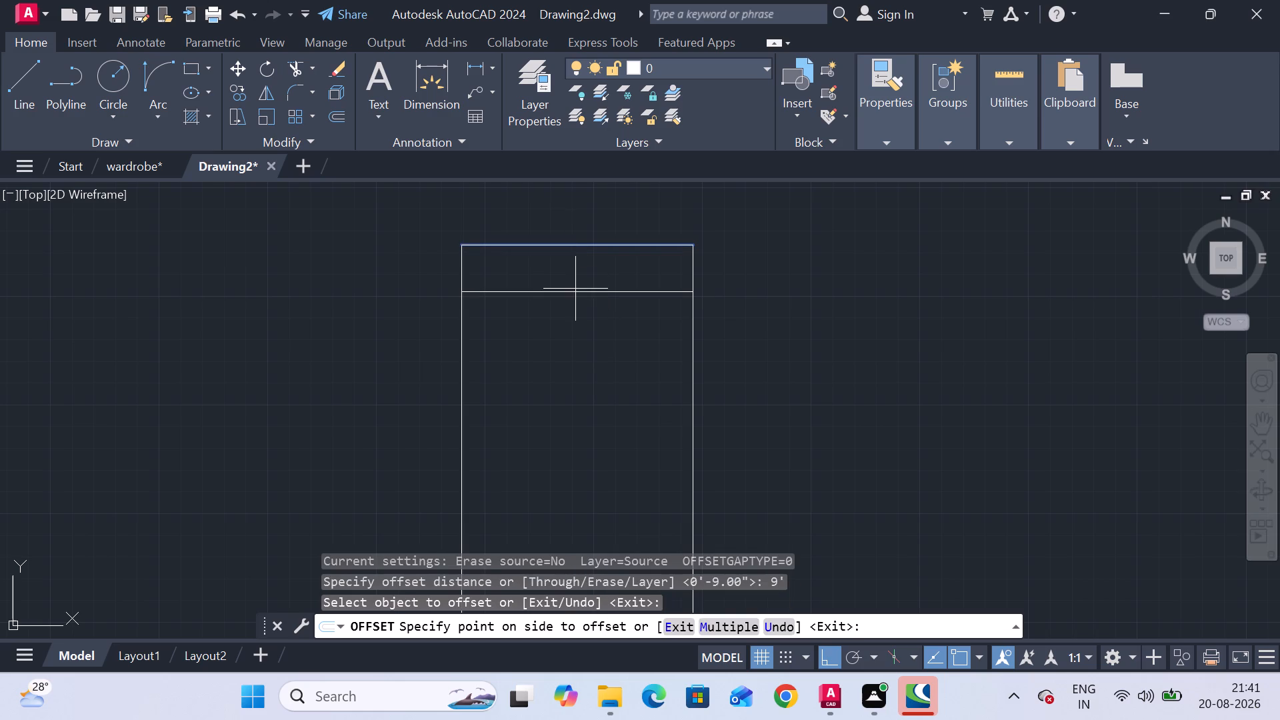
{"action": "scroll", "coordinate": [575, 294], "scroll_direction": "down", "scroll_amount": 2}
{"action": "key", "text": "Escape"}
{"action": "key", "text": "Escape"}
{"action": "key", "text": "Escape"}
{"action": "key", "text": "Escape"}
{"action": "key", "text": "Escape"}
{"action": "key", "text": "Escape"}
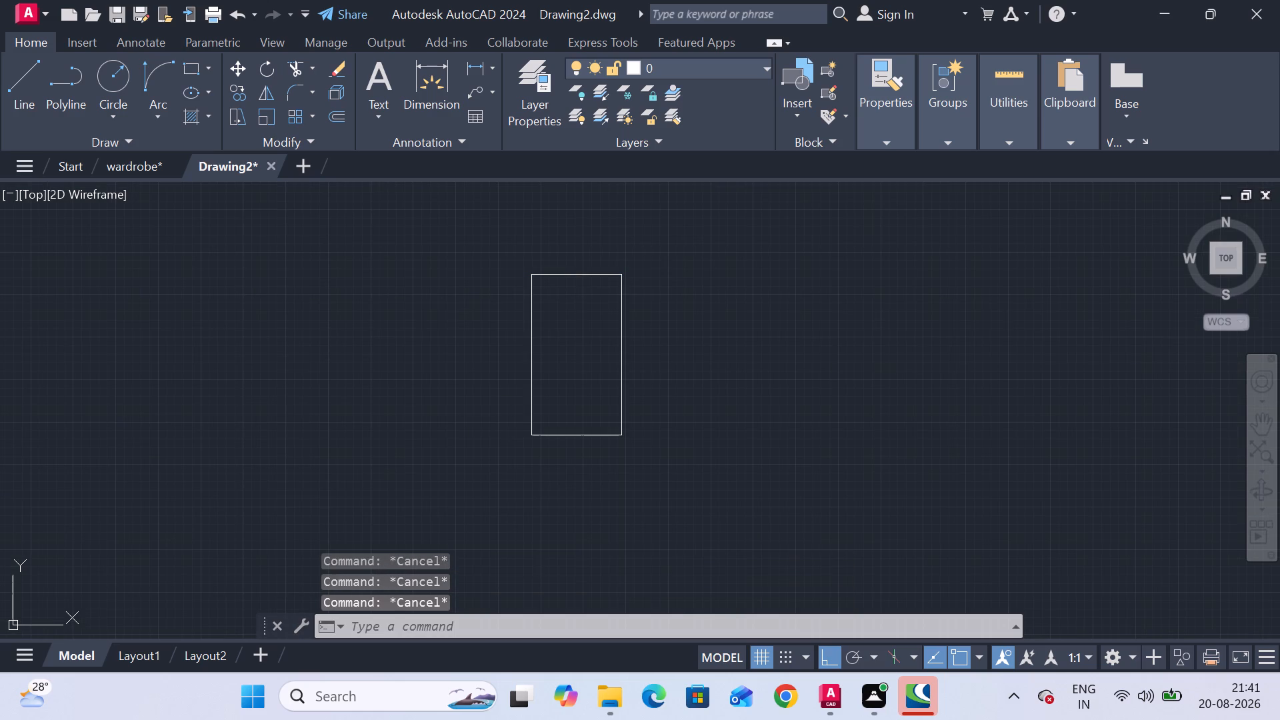
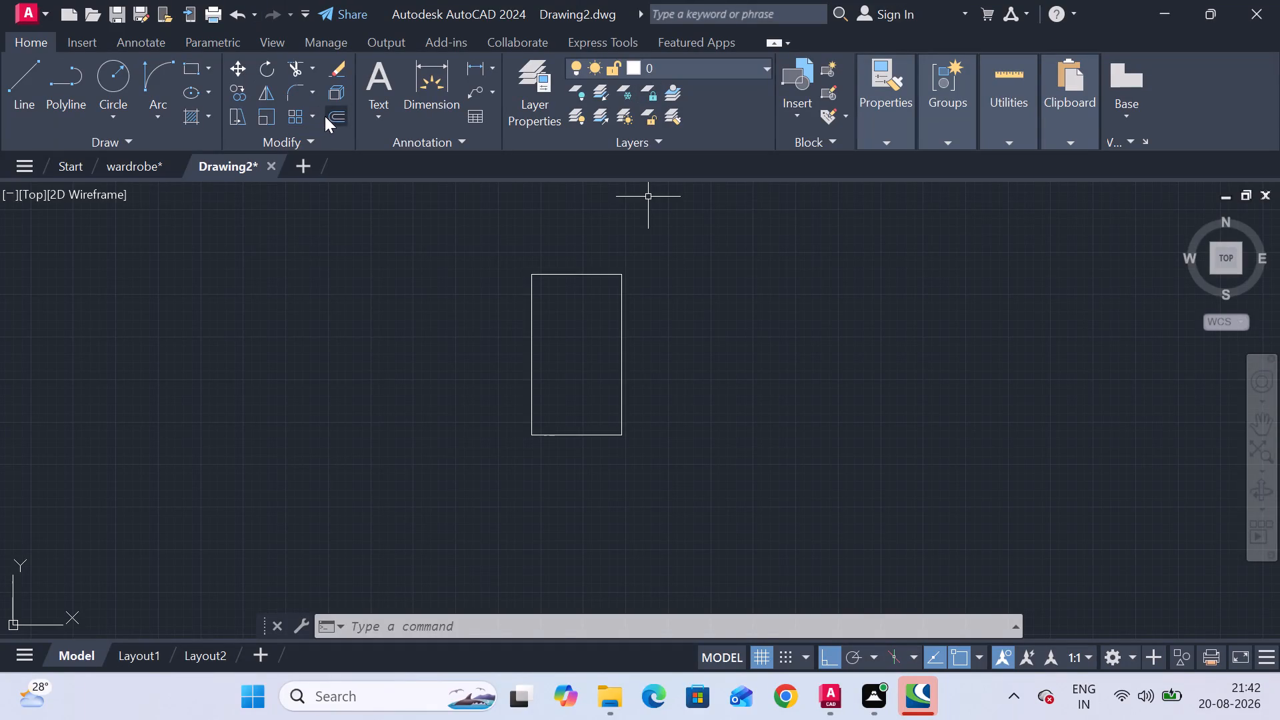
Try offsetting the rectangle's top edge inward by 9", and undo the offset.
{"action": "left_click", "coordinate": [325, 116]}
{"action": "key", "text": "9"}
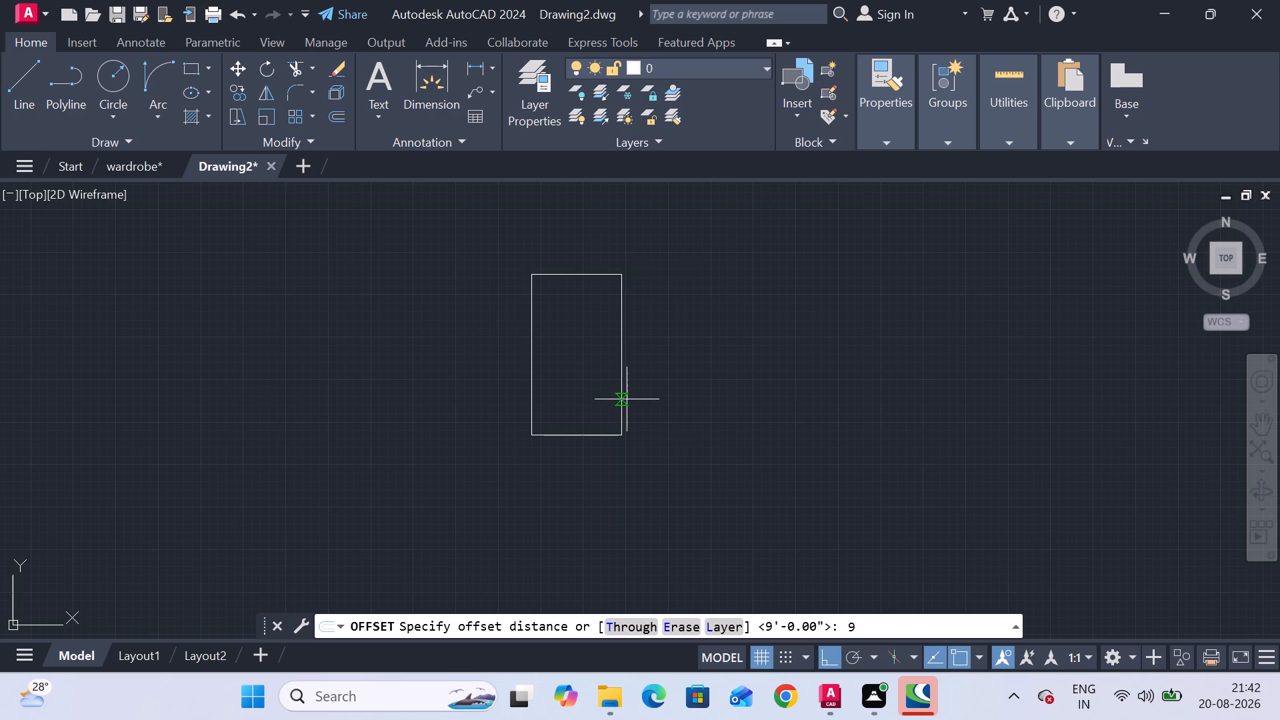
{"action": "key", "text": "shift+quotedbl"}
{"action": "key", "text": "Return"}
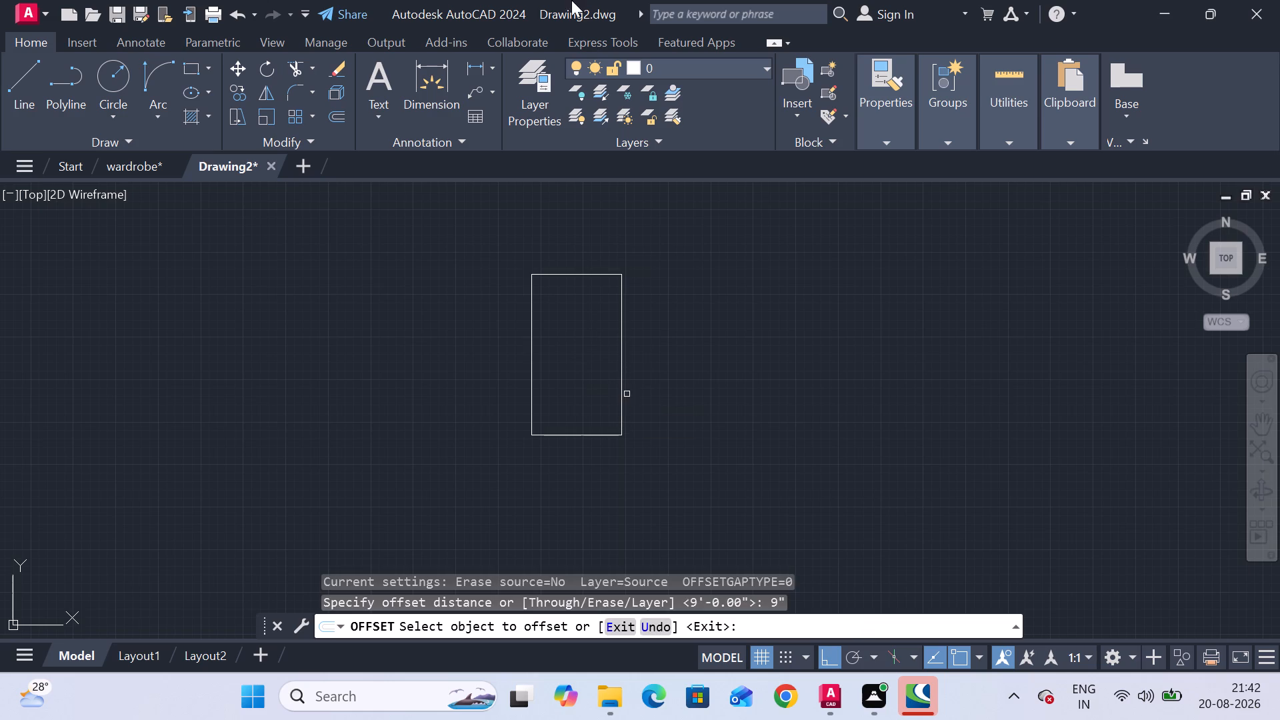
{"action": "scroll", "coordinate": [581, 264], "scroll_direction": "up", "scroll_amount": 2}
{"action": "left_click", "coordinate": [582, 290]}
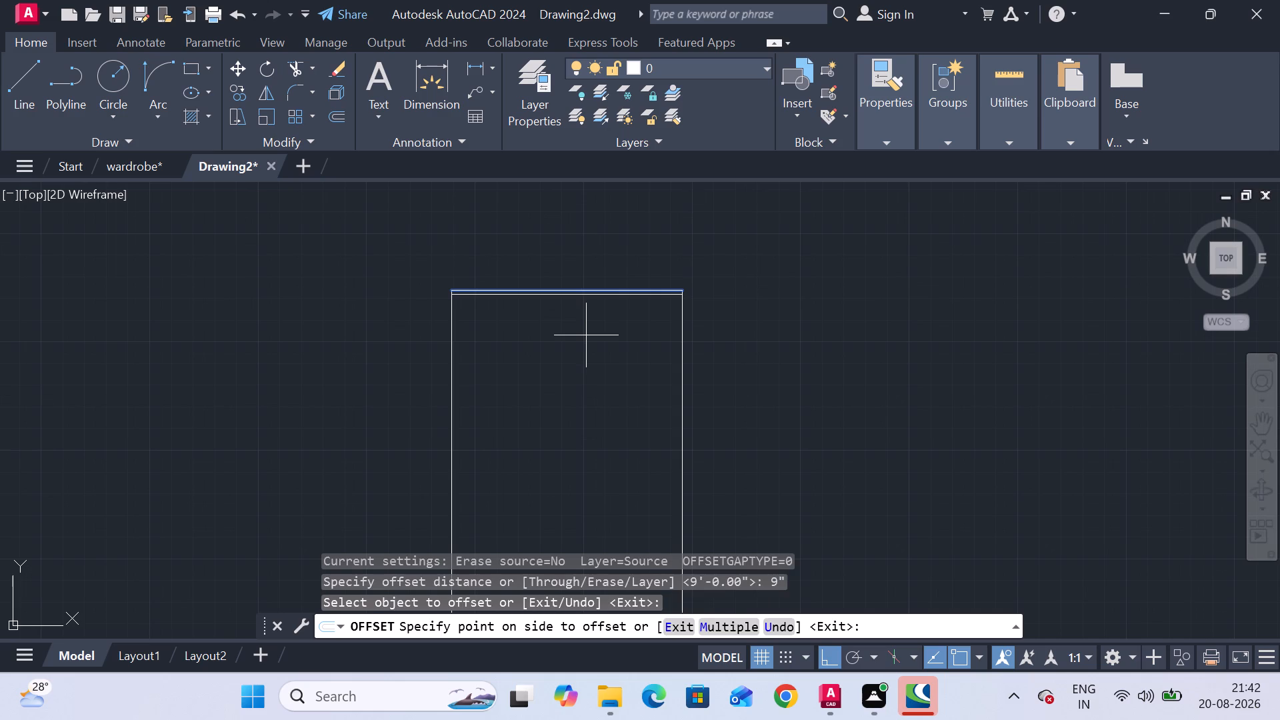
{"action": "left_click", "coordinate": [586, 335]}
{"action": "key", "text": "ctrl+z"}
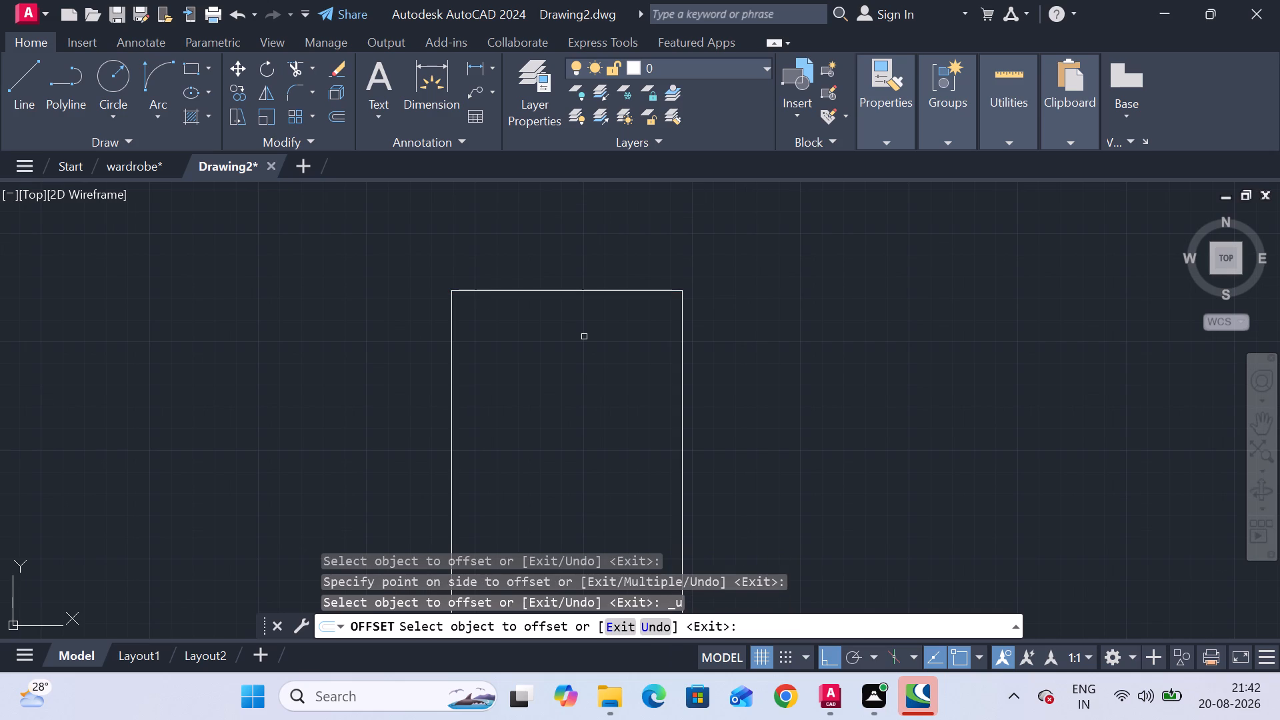
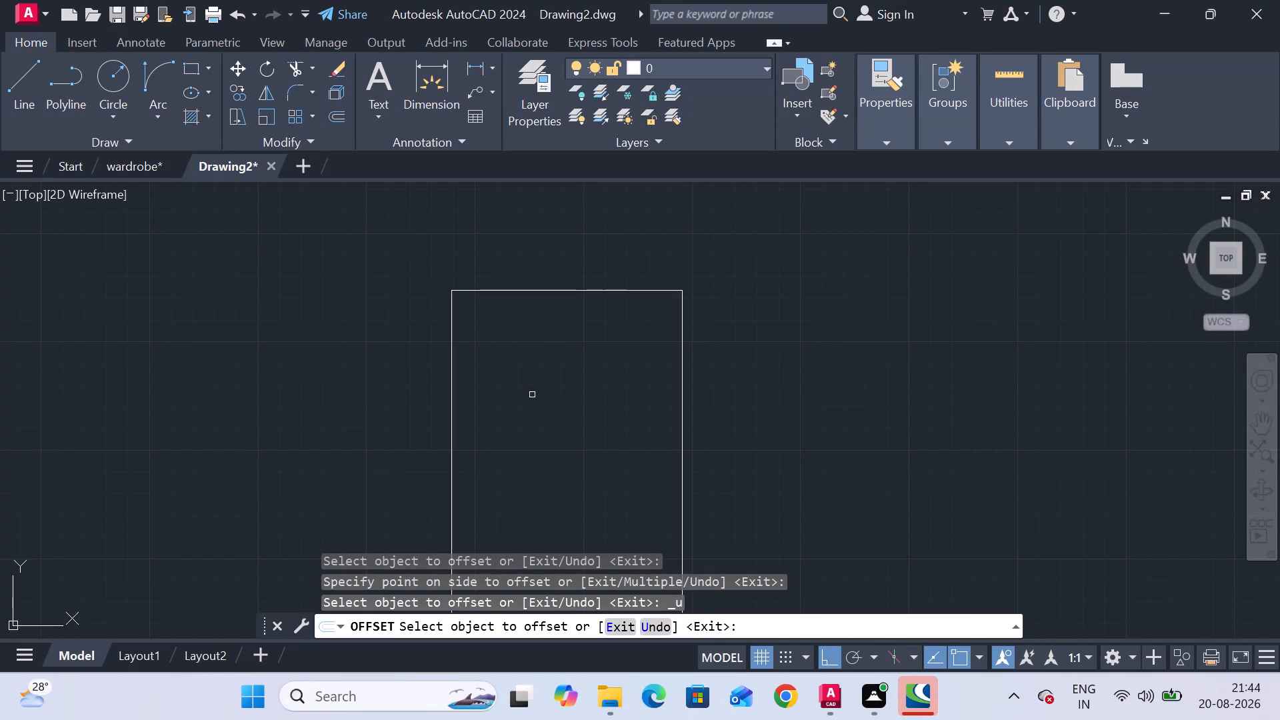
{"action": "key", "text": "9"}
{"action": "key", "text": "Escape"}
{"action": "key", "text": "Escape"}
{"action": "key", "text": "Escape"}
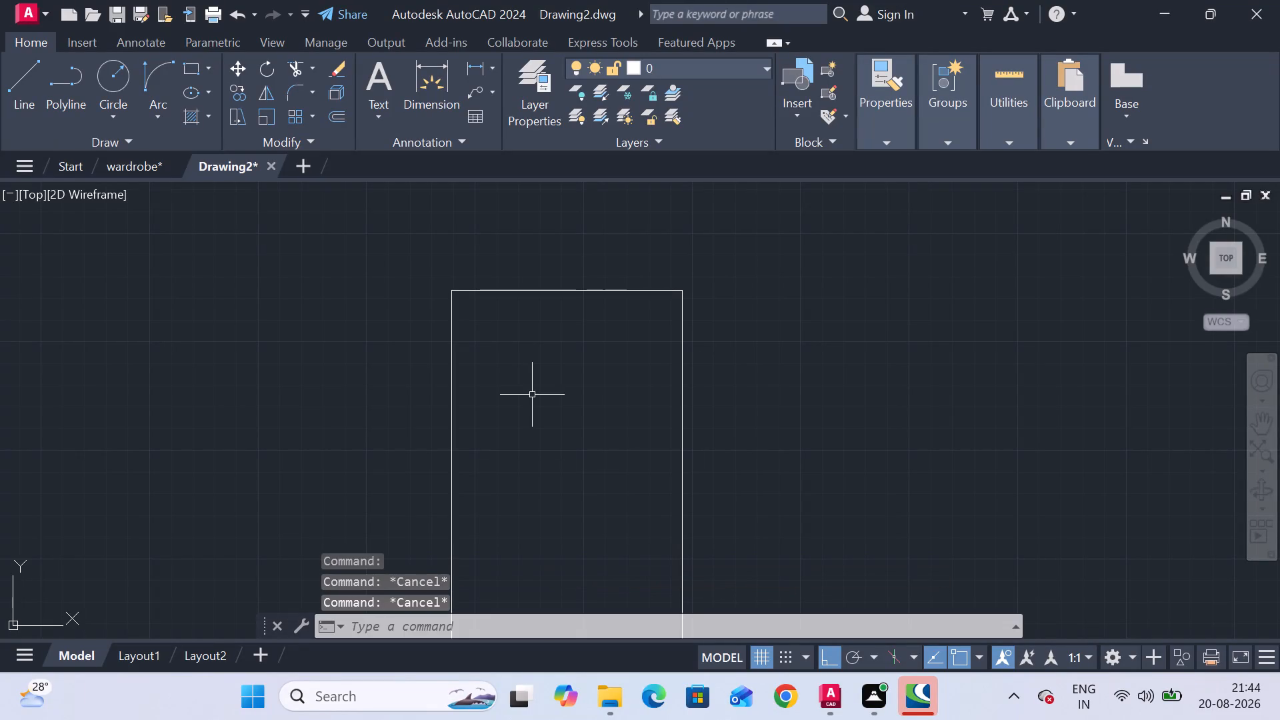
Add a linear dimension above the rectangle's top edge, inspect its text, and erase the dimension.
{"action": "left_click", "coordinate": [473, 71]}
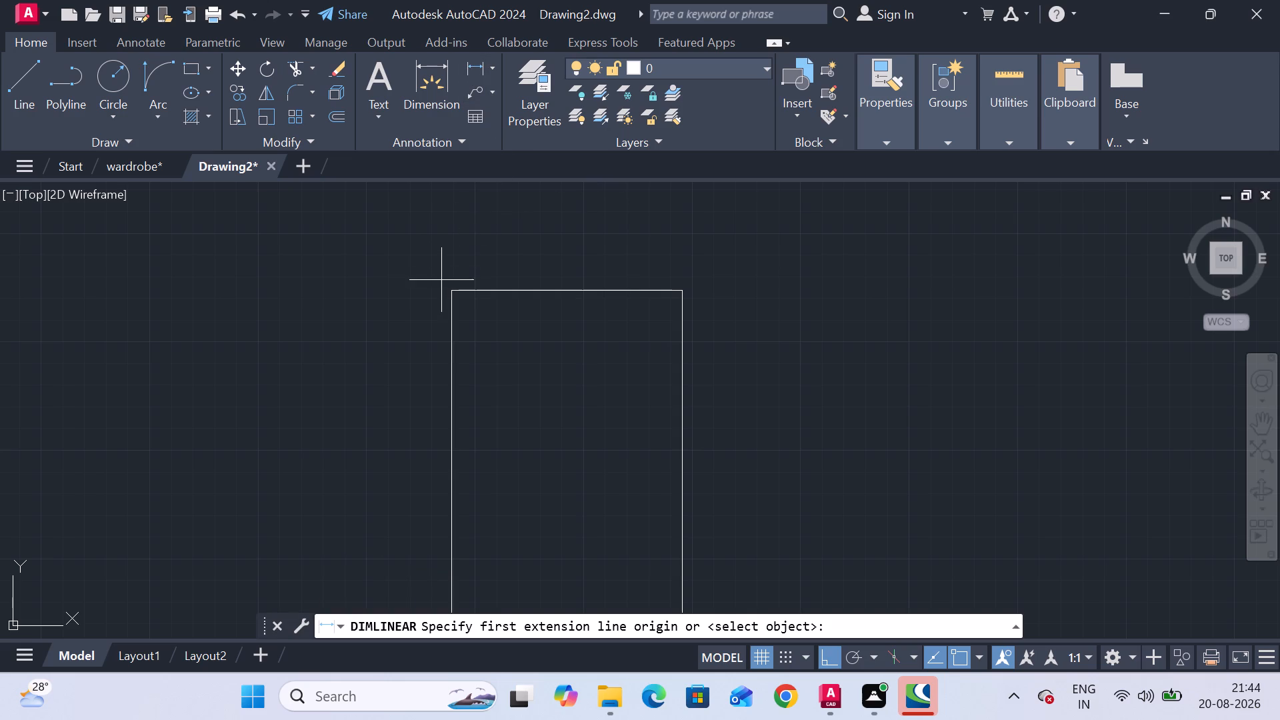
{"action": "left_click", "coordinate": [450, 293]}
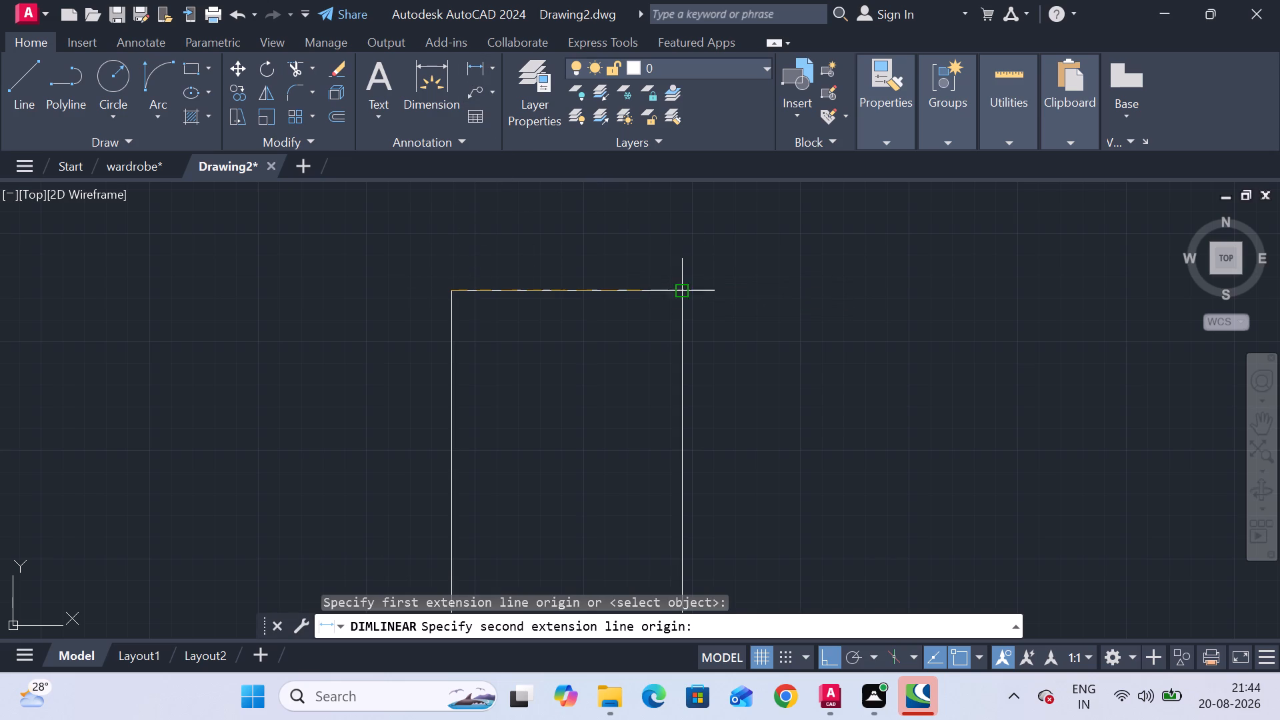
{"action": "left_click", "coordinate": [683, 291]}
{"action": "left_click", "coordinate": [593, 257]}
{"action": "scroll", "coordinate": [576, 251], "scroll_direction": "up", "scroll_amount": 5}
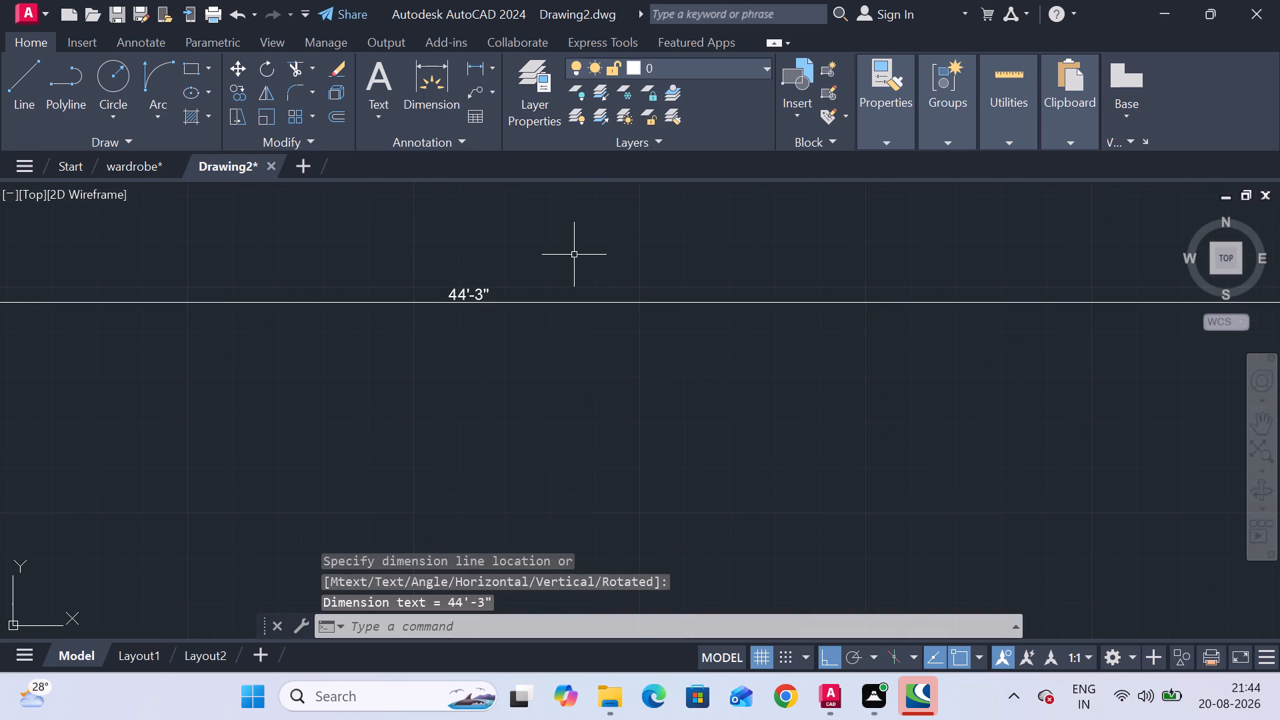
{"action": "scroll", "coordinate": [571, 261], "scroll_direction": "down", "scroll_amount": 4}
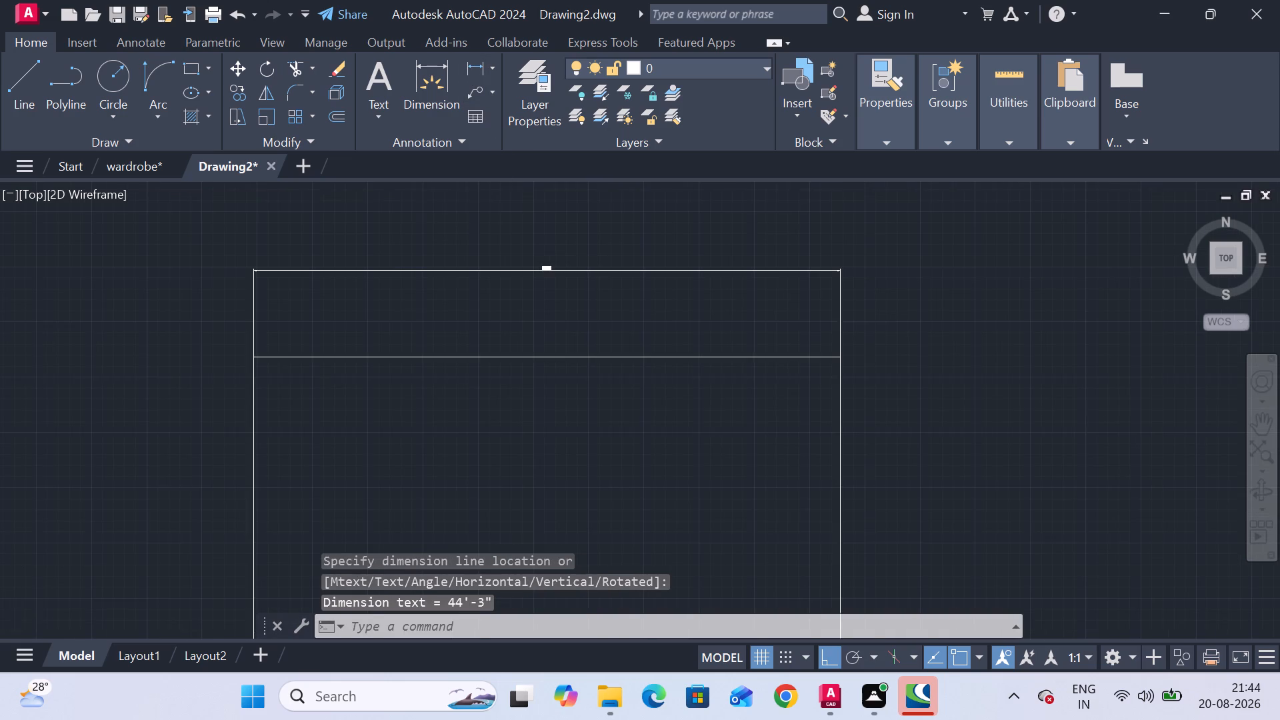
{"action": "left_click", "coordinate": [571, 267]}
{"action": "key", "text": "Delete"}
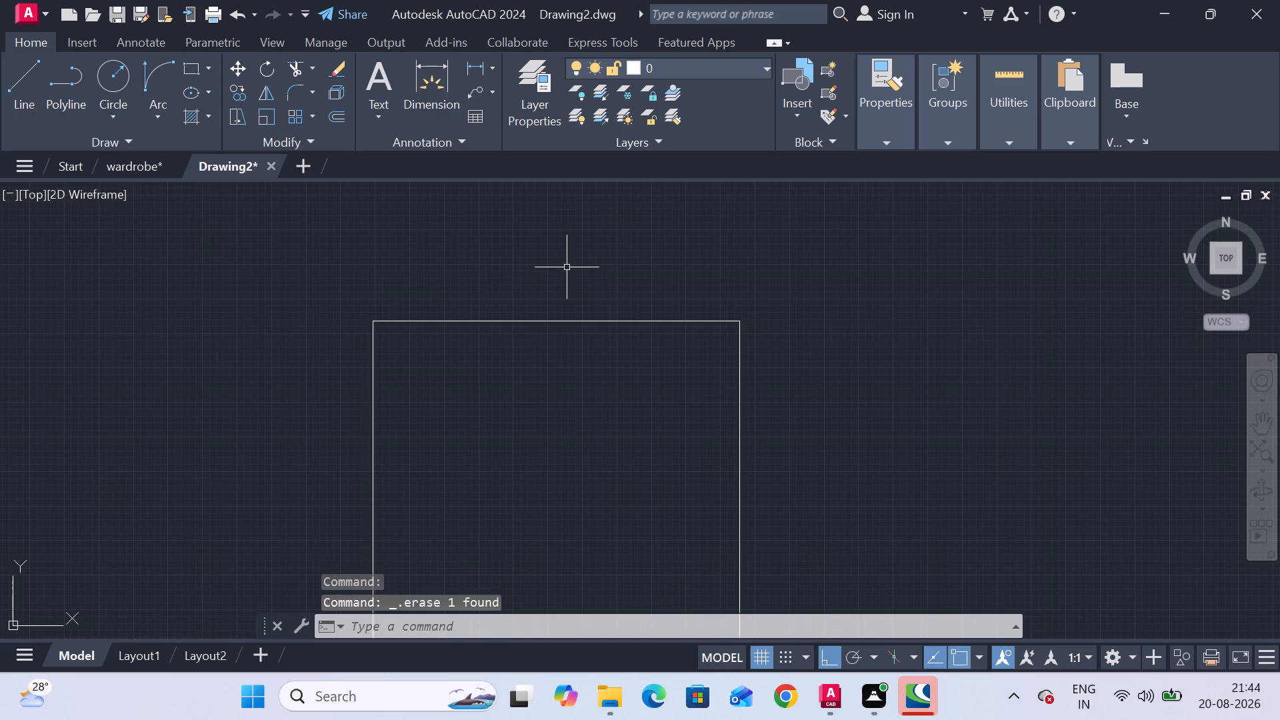
Modify the ISO-25 dimension style, trying a text height of 30" and settling on 40".
{"action": "key", "text": "d"}
{"action": "key", "text": "Return"}
{"action": "left_click", "coordinate": [869, 291]}
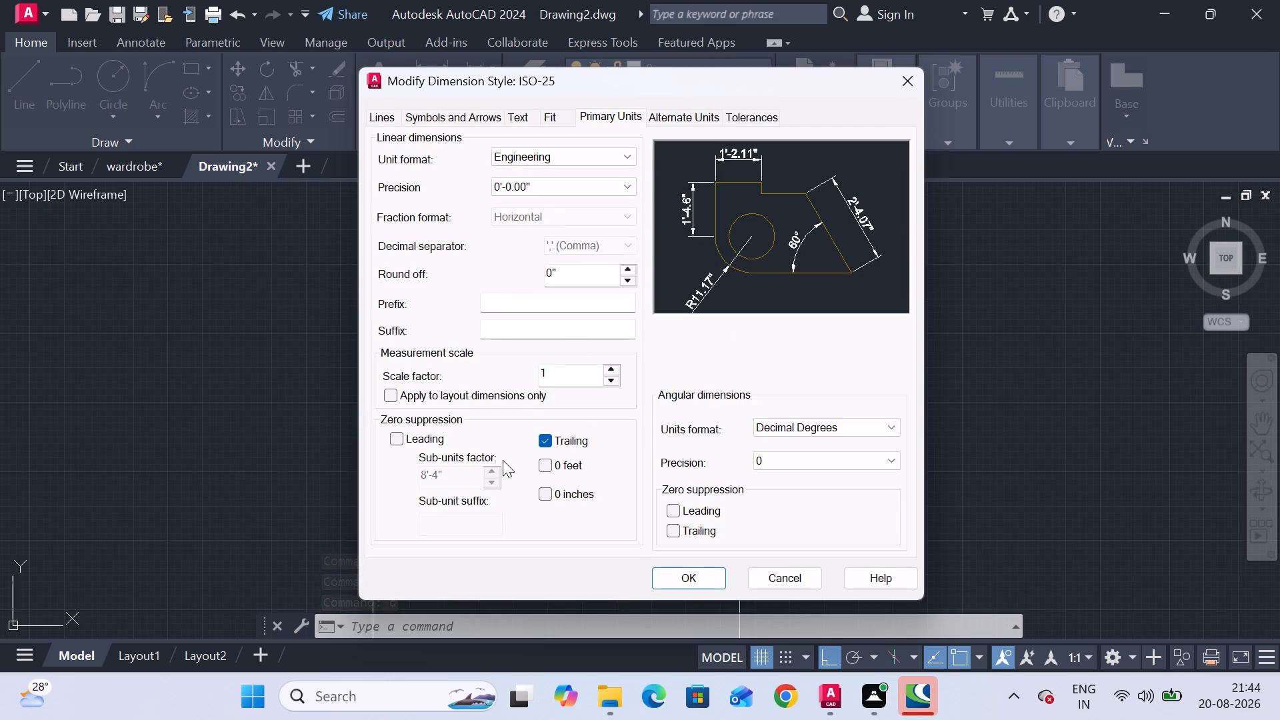
{"action": "left_click", "coordinate": [384, 111]}
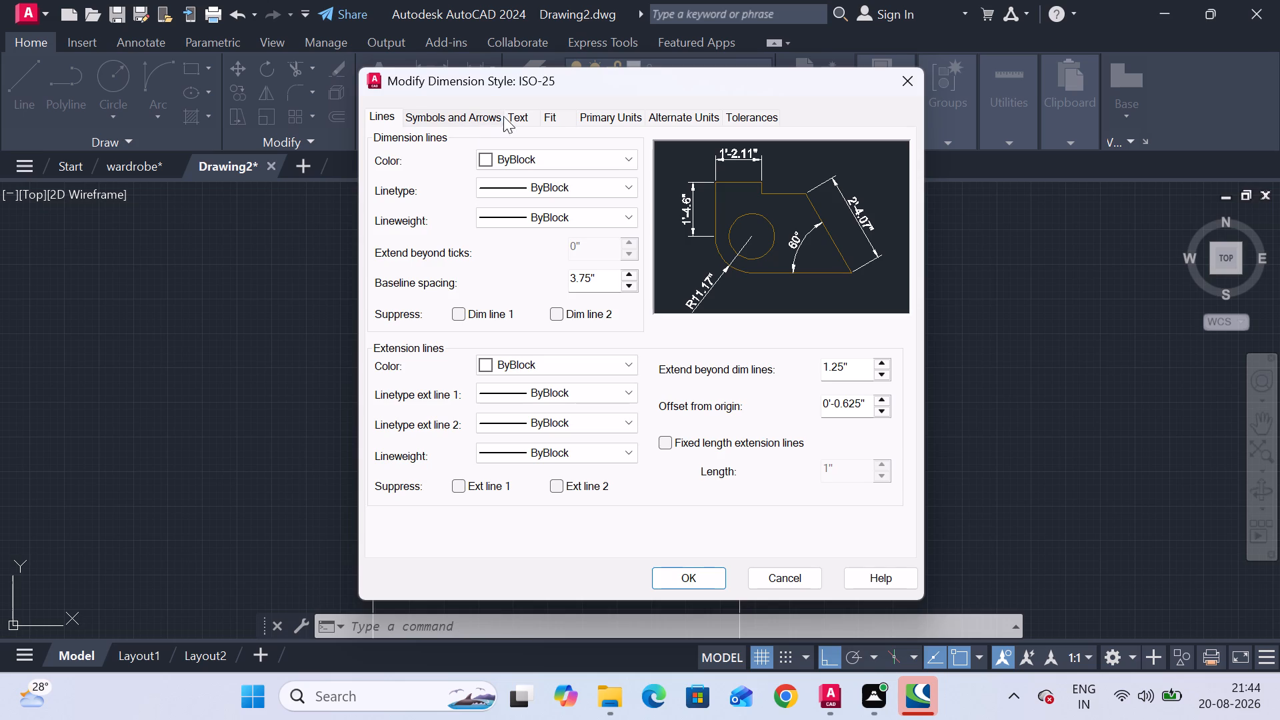
{"action": "left_click", "coordinate": [533, 111]}
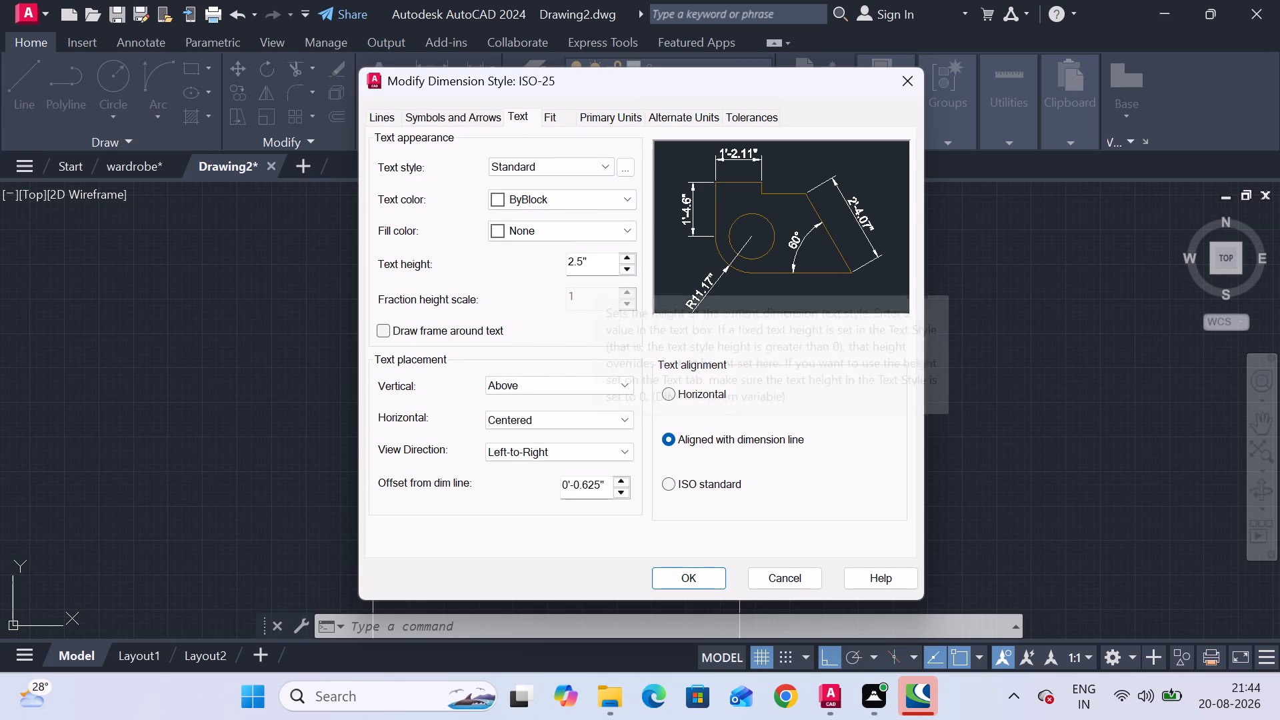
{"action": "left_click", "coordinate": [592, 265]}
{"action": "left_click_drag", "start_coordinate": [592, 265], "coordinate": [511, 277]}
{"action": "type", "text": "30"}
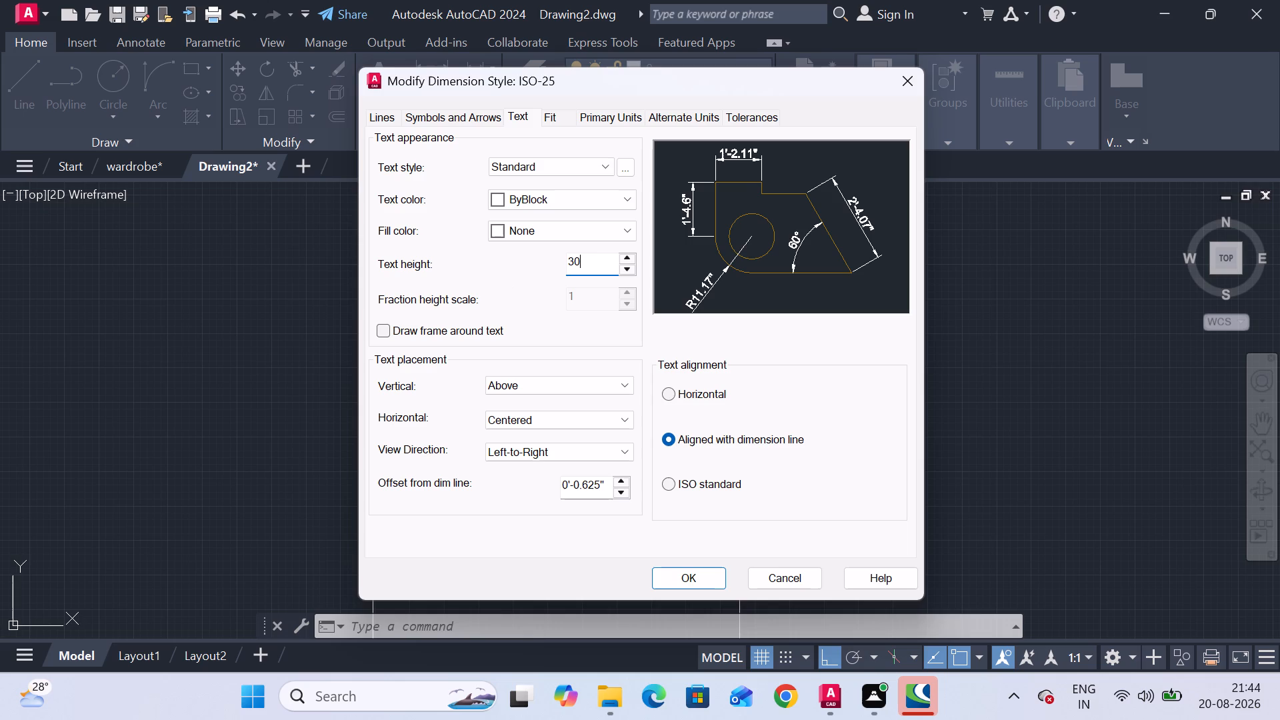
{"action": "key", "text": "Return"}
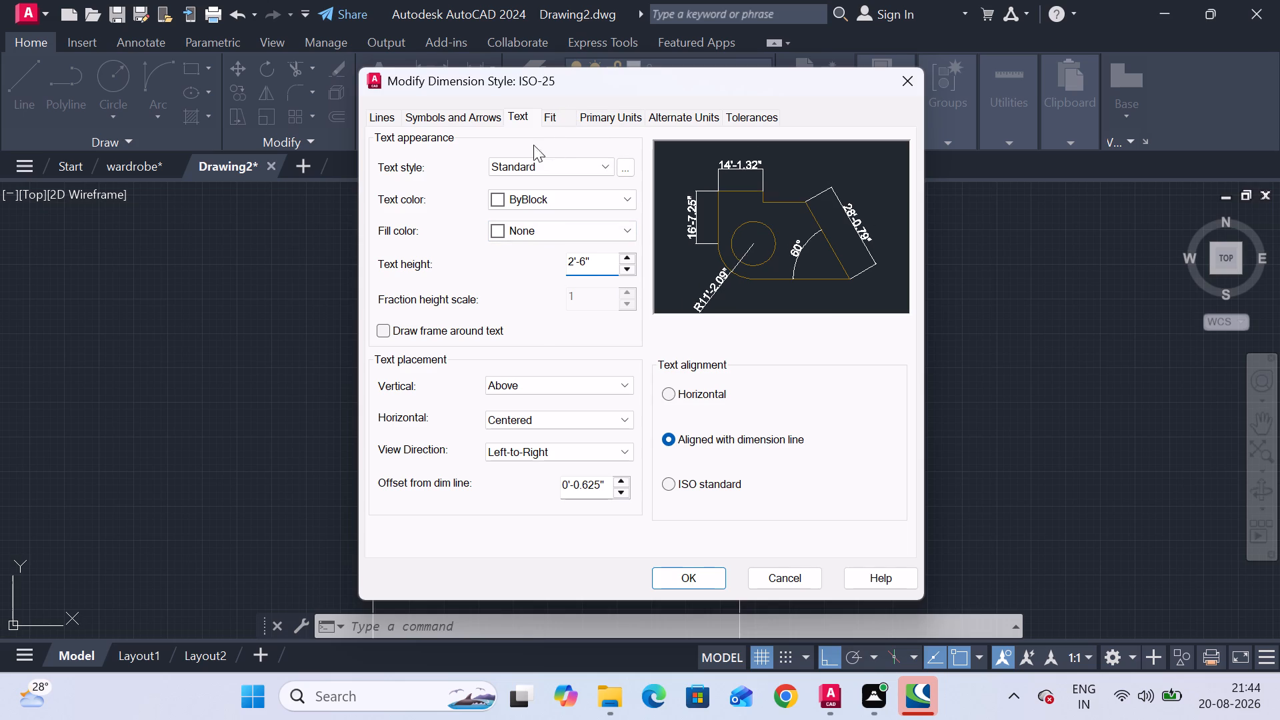
{"action": "left_click_drag", "start_coordinate": [591, 261], "coordinate": [540, 276]}
{"action": "type", "text": "40"}
{"action": "key", "text": "Return"}
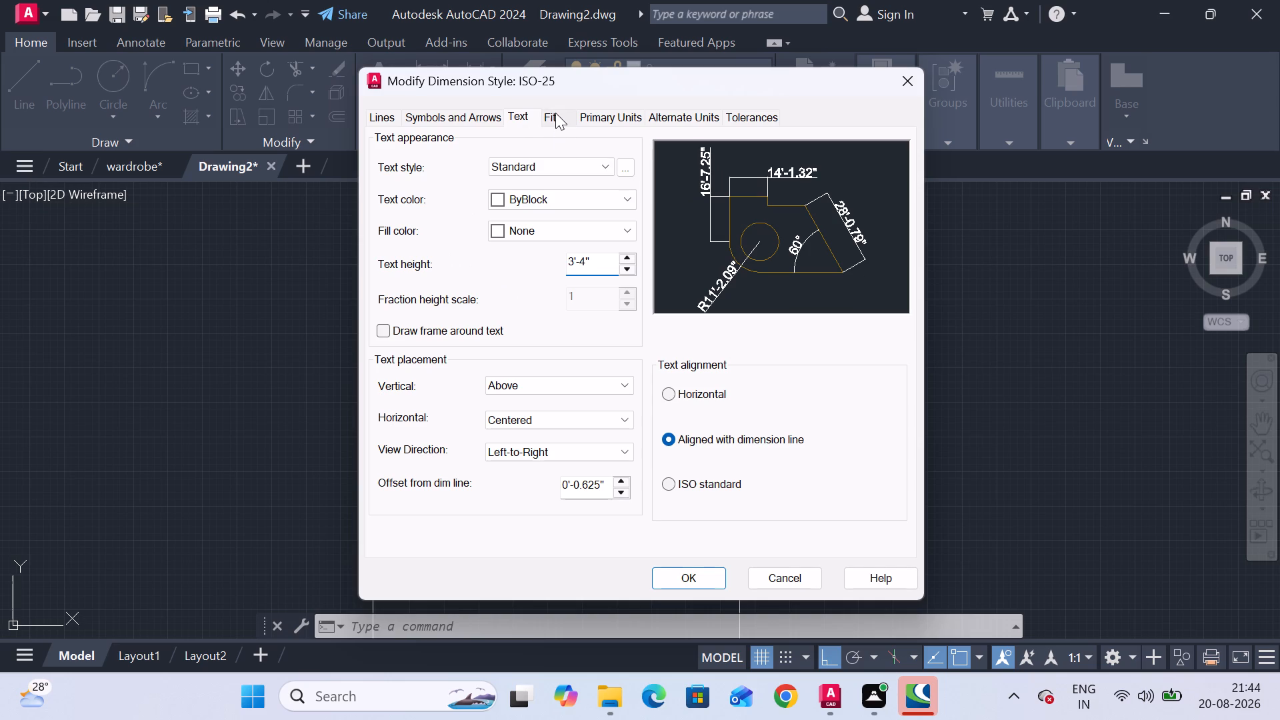
Suppress extension lines 1 and 2 in the ISO-25 dimension style and set it as the current style.
{"action": "left_click", "coordinate": [389, 117]}
{"action": "left_click", "coordinate": [481, 480]}
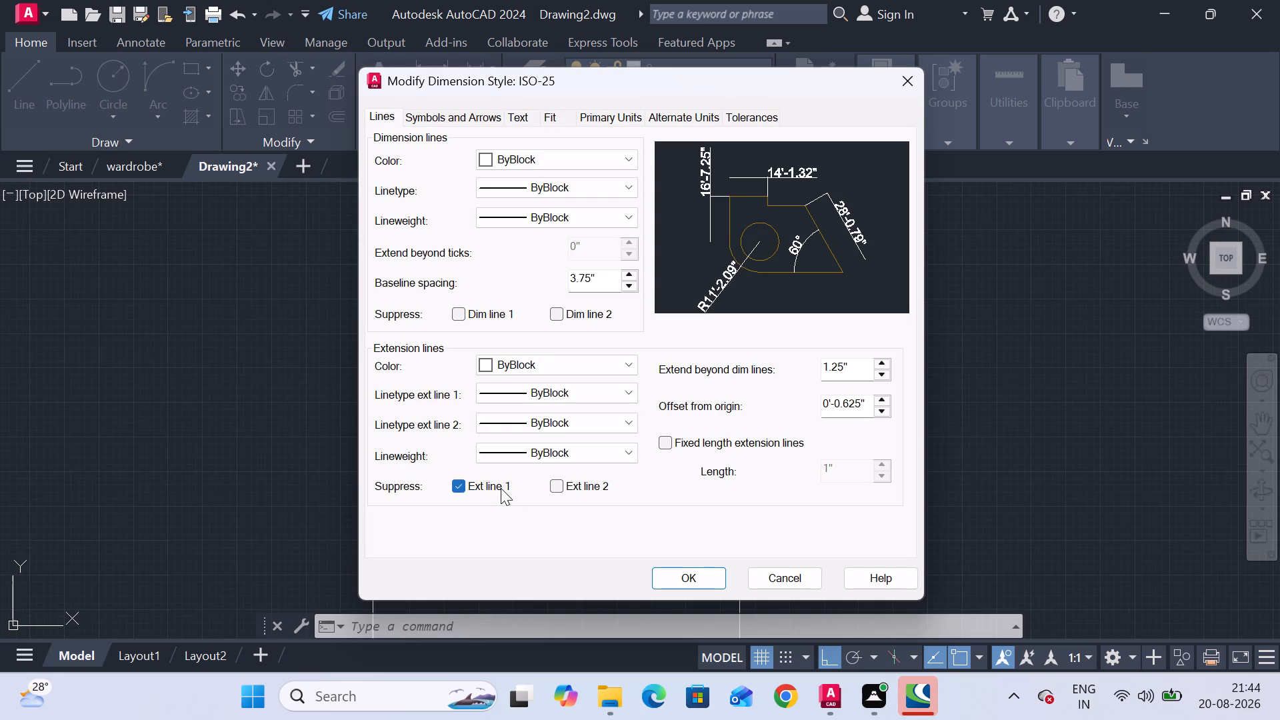
{"action": "left_click", "coordinate": [551, 492]}
{"action": "left_click", "coordinate": [667, 577]}
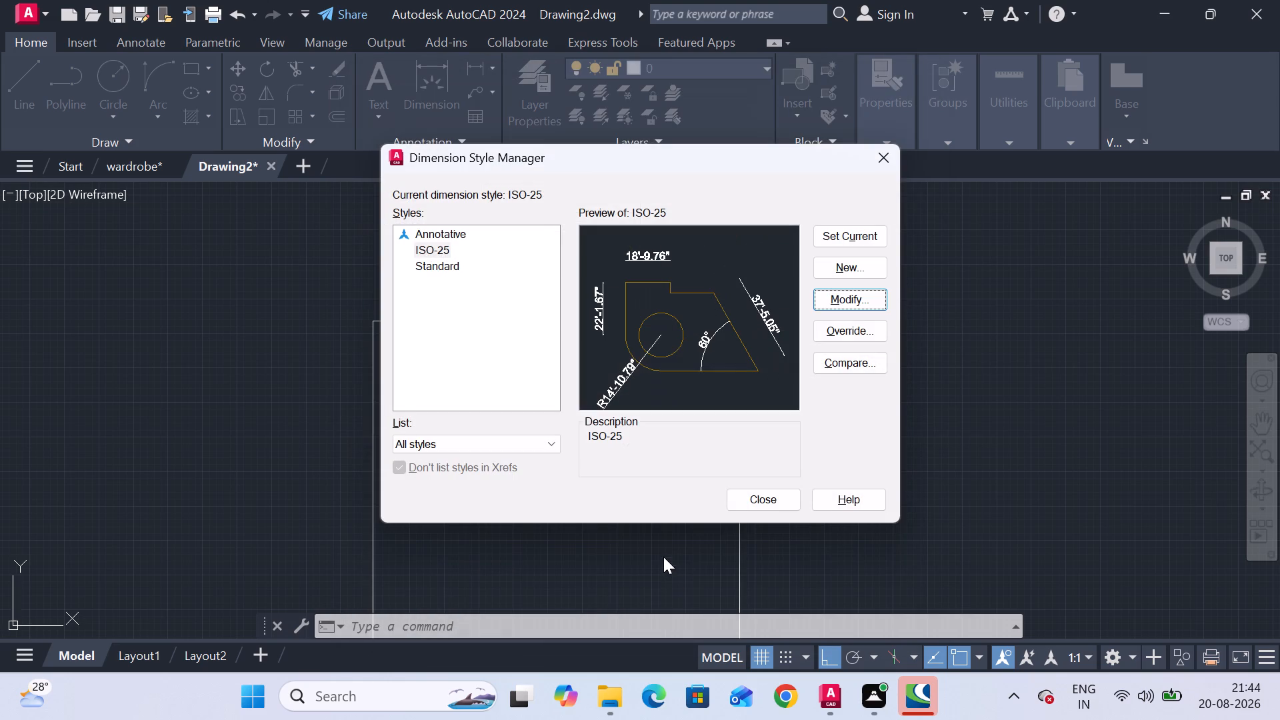
{"action": "left_click", "coordinate": [859, 228]}
{"action": "left_click", "coordinate": [753, 506]}
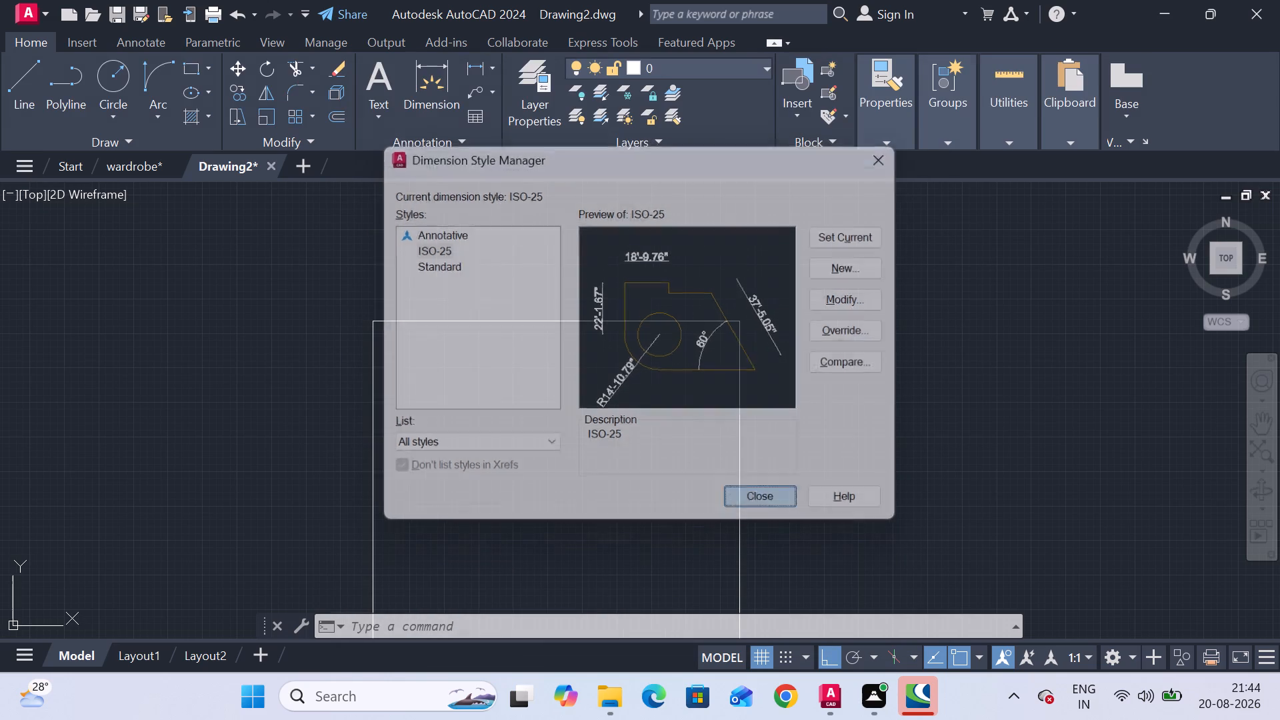
Draw a line from the rectangle's top-left corner 9" down its left edge, continuing horizontally across to the right edge.
{"action": "left_click", "coordinate": [33, 89]}
{"action": "scroll", "coordinate": [440, 356], "scroll_direction": "up", "scroll_amount": 3}
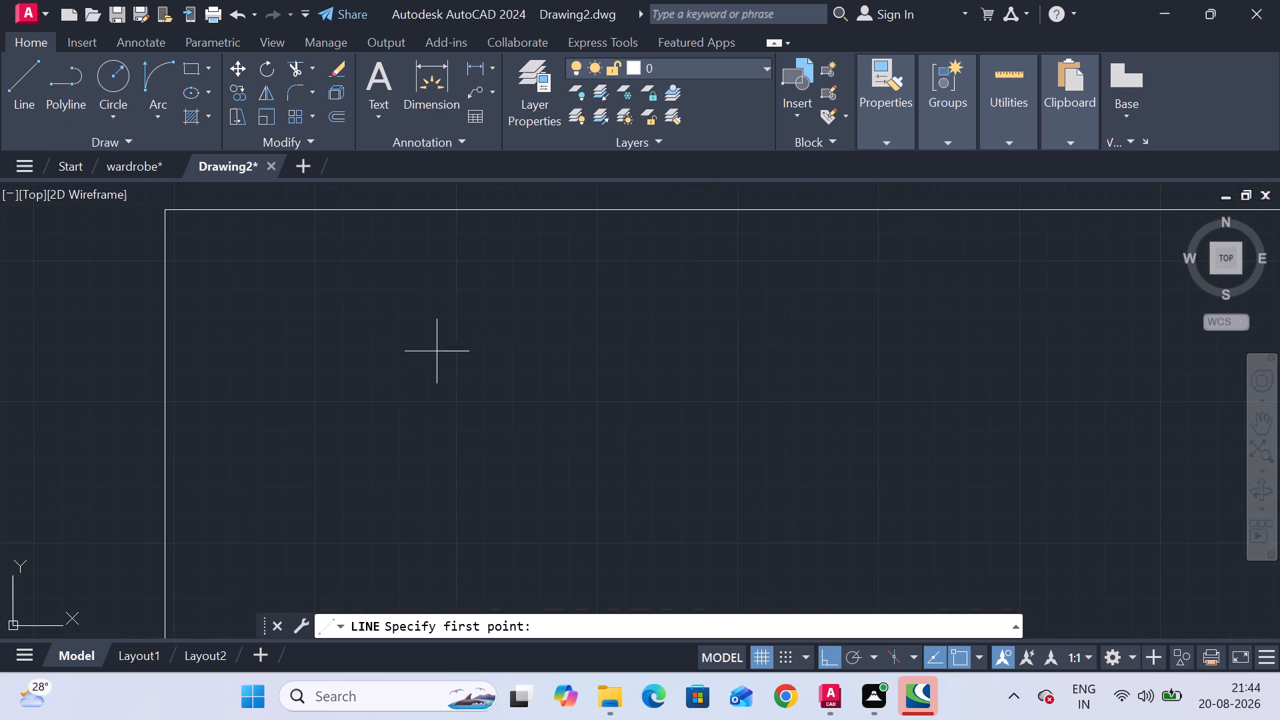
{"action": "left_click", "coordinate": [163, 211]}
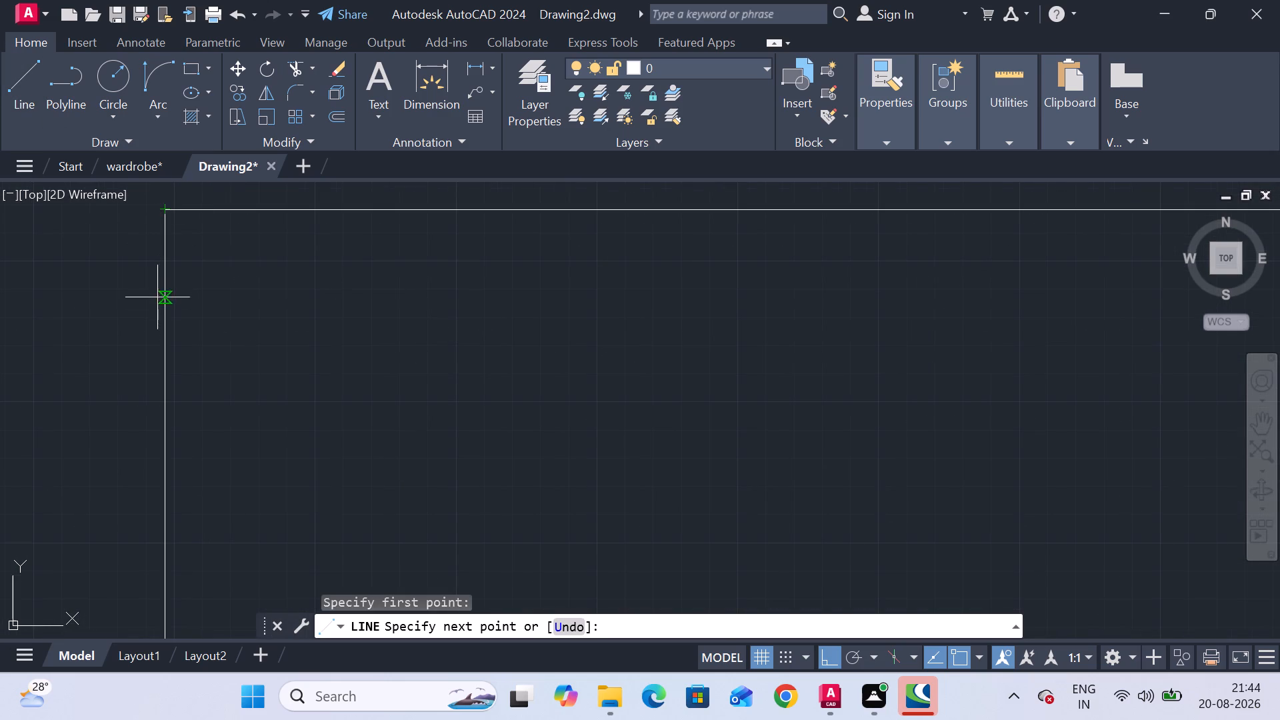
{"action": "key", "text": "9"}
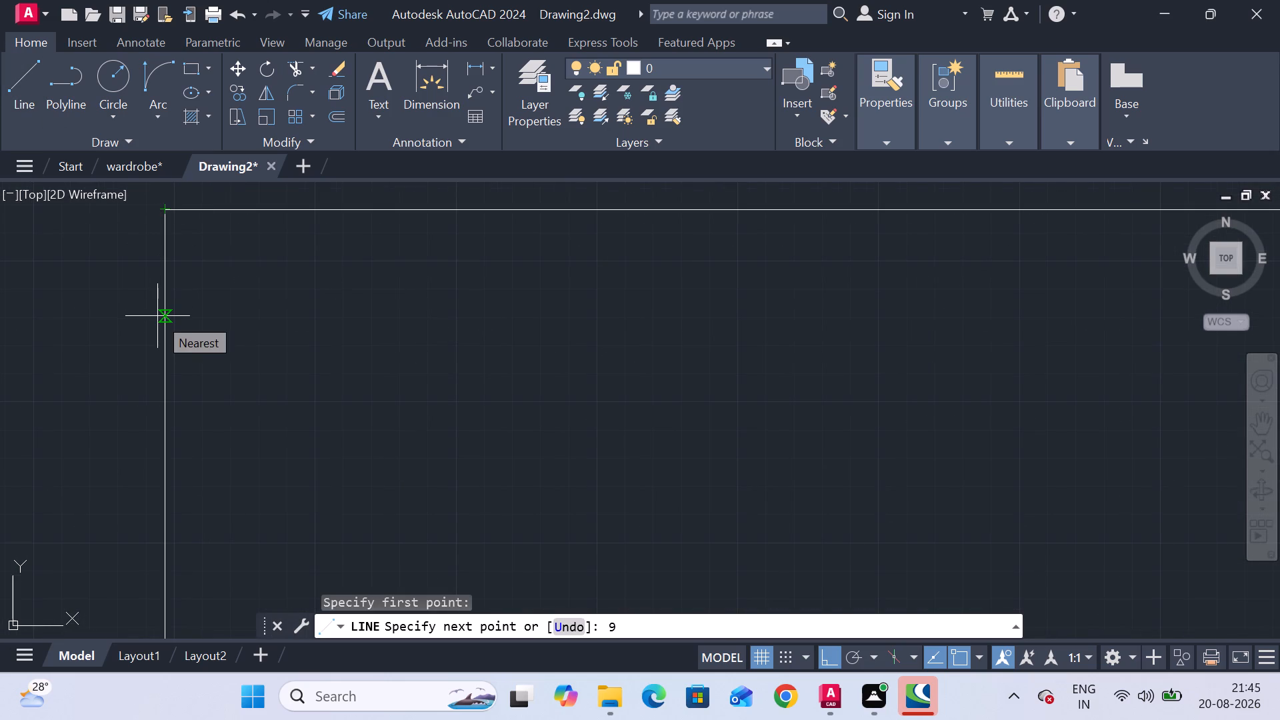
{"action": "key", "text": "shift+quotedbl"}
{"action": "key", "text": "Return"}
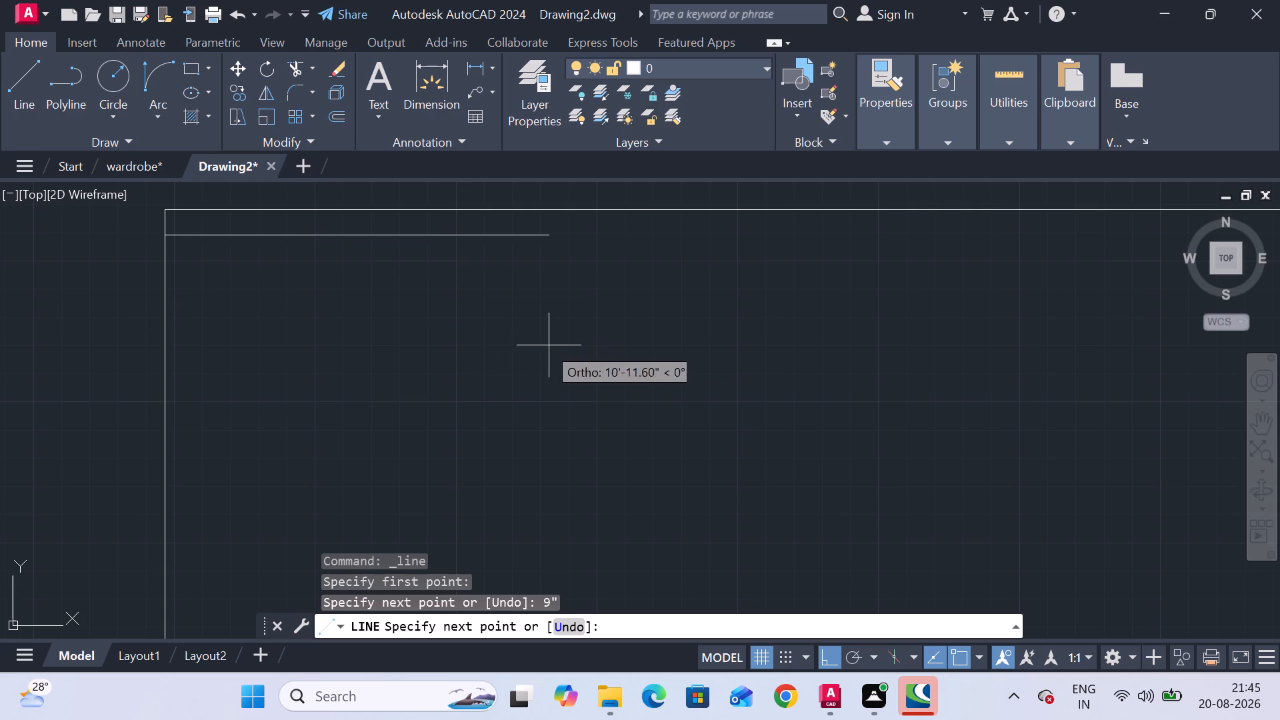
{"action": "scroll", "coordinate": [592, 345], "scroll_direction": "down", "scroll_amount": 2}
{"action": "middle_click_drag", "start_coordinate": [592, 345], "coordinate": [443, 282]}
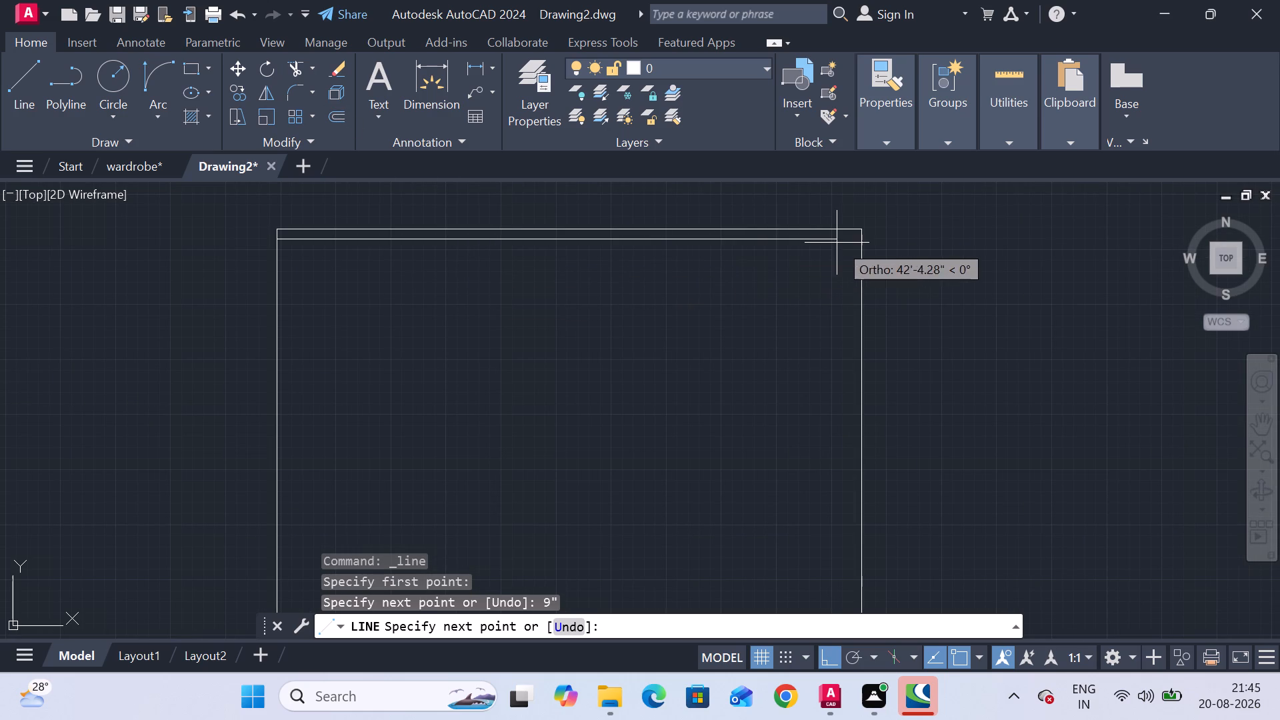
{"action": "left_click", "coordinate": [861, 239]}
{"action": "key", "text": "Escape"}
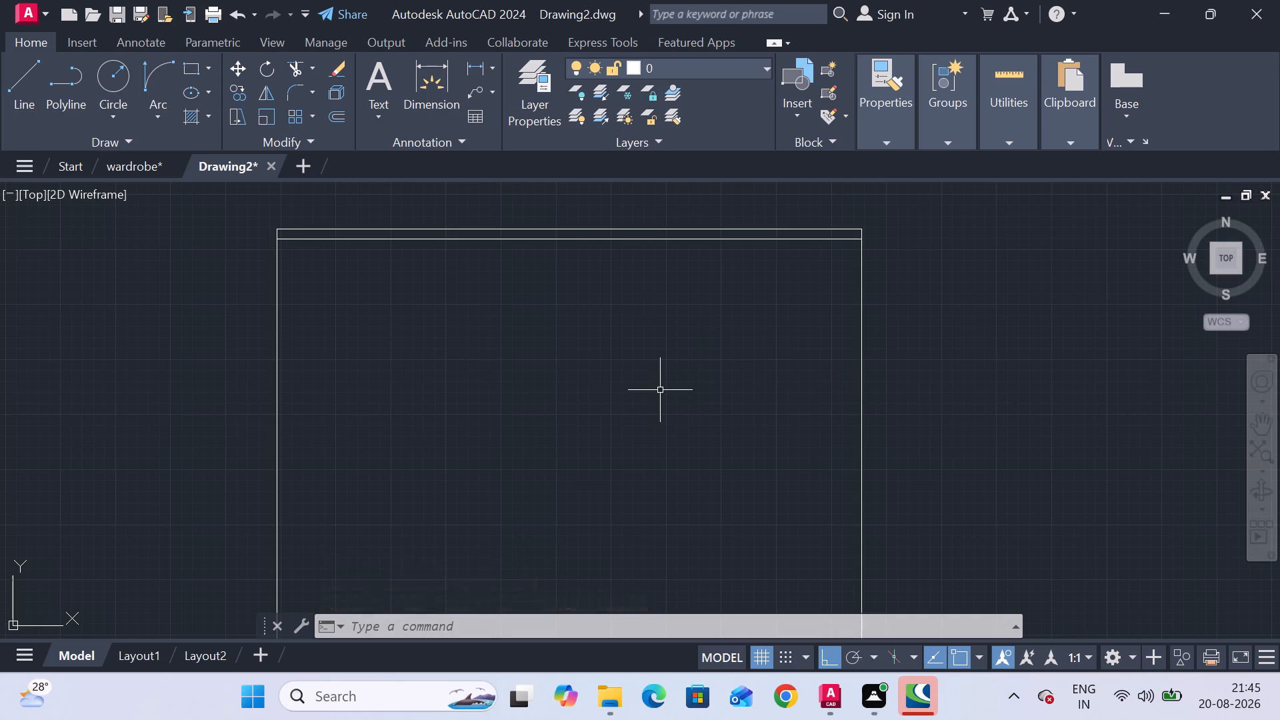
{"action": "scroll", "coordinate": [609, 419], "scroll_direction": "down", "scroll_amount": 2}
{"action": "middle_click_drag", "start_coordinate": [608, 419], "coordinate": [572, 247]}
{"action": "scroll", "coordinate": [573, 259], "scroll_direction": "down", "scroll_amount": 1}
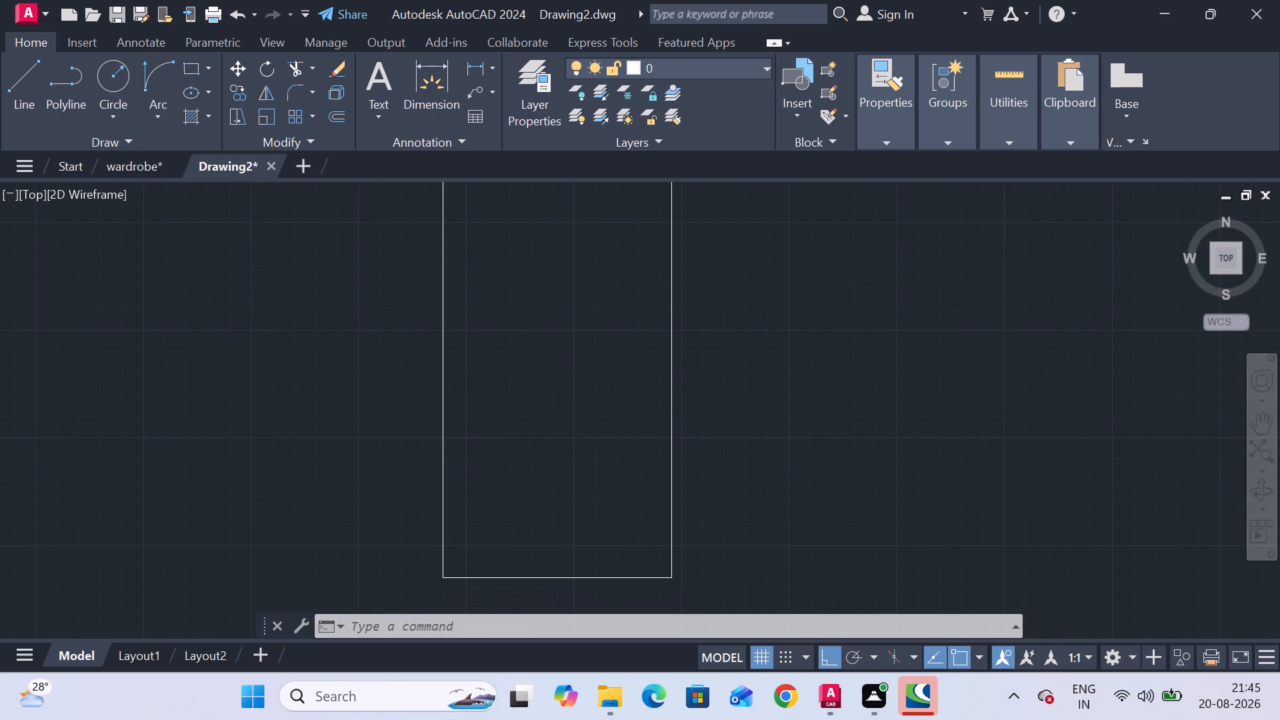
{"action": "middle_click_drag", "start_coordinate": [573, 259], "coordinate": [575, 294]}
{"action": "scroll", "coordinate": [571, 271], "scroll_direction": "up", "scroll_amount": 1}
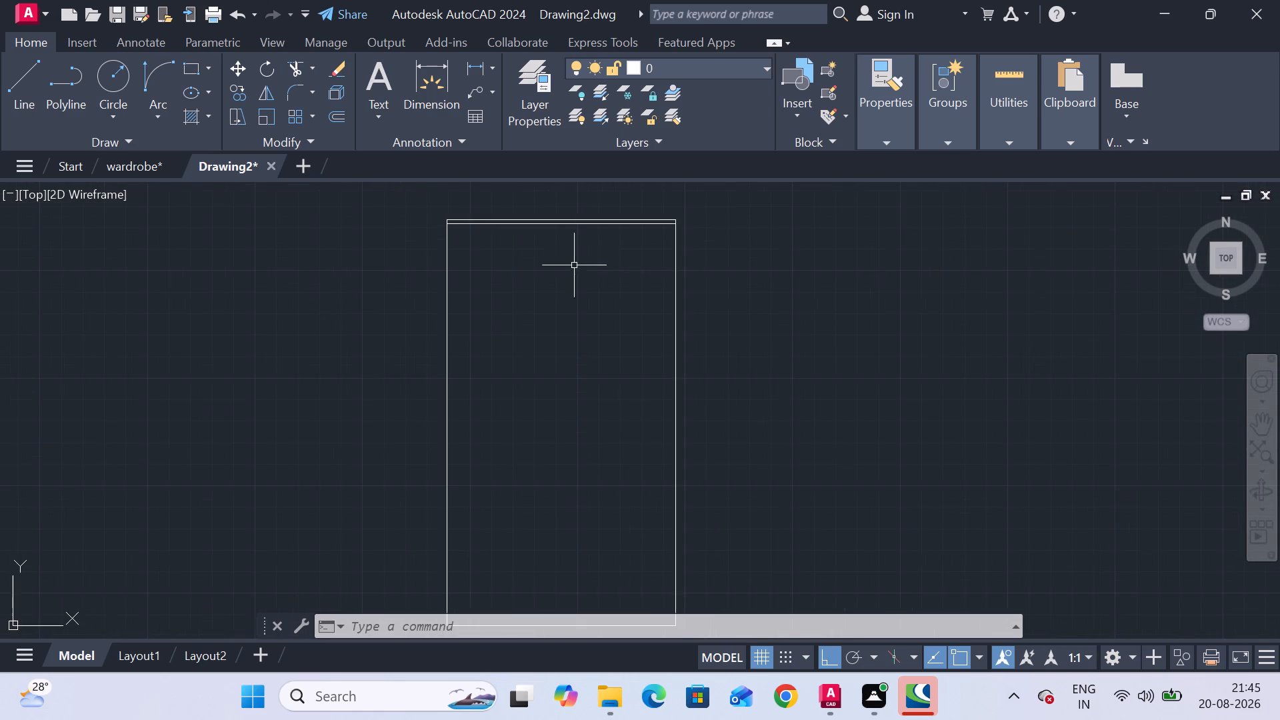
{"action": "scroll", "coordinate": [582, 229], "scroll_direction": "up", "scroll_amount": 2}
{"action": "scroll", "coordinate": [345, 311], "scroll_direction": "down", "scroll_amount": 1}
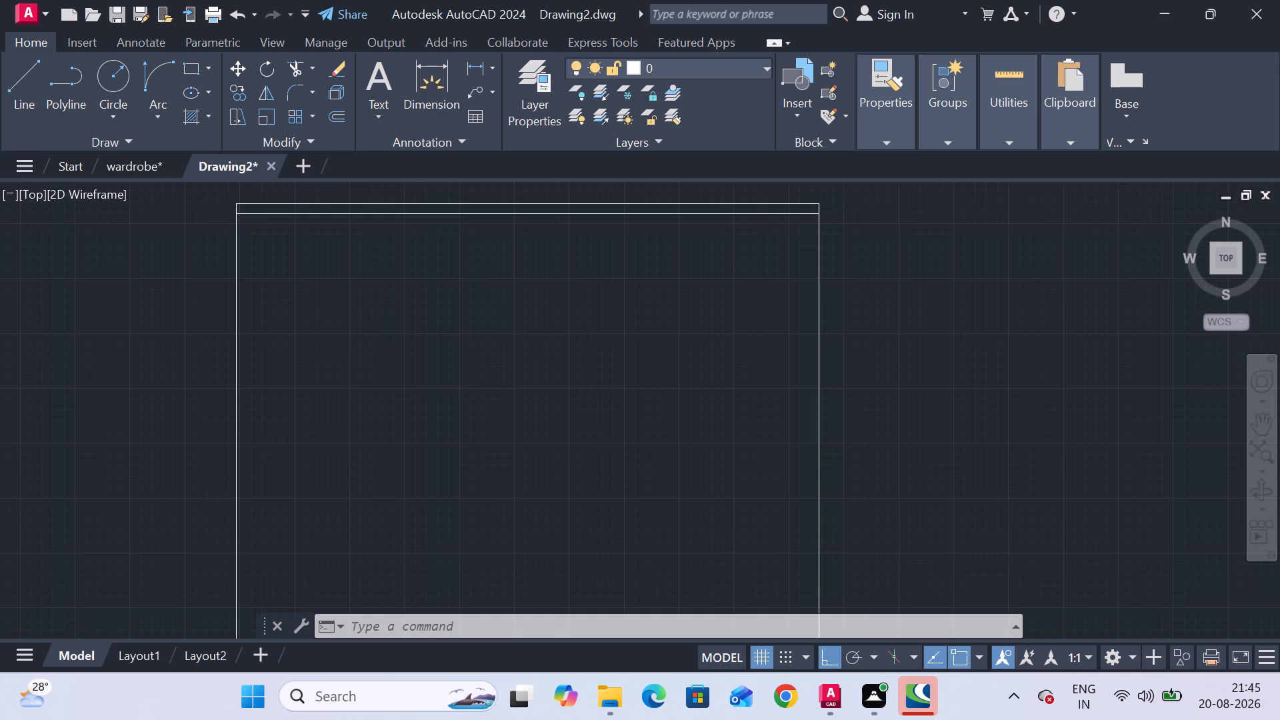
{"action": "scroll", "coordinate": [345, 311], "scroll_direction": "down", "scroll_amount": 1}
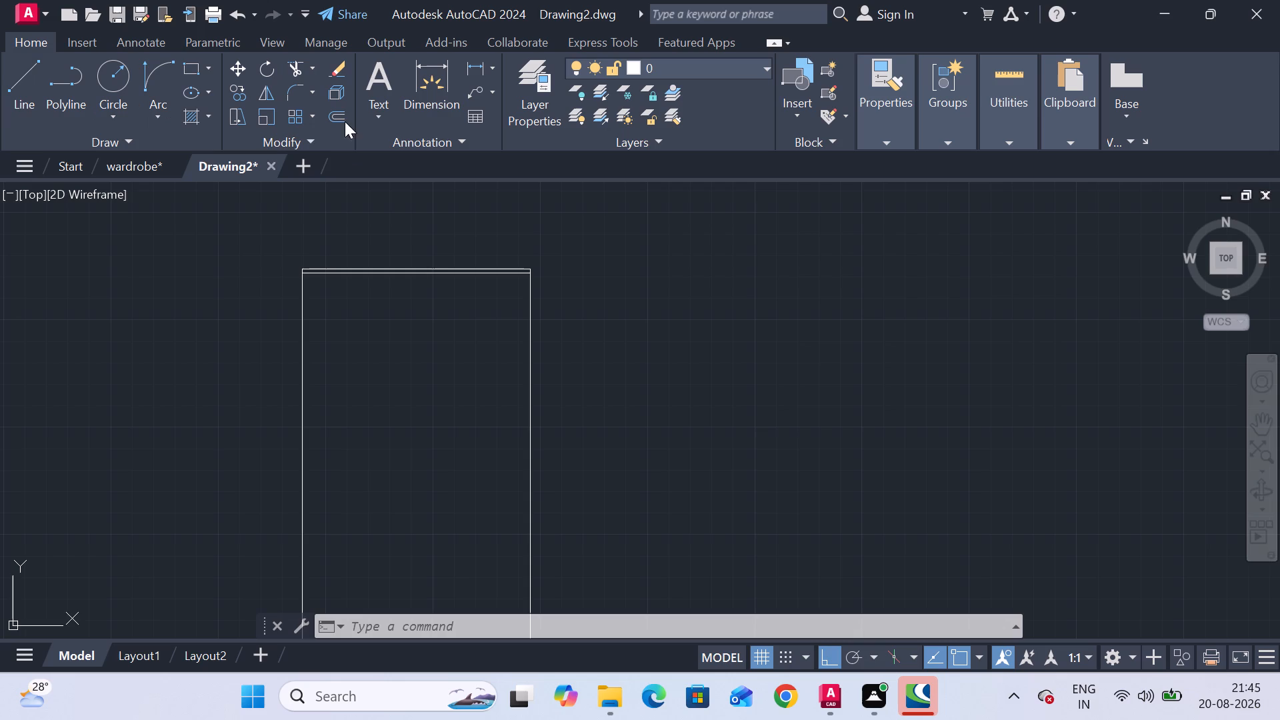
Draw a line from the rectangle's top-left corner 9" along its top edge, continuing vertically down to the bottom edge.
{"action": "scroll", "coordinate": [309, 272], "scroll_direction": "up", "scroll_amount": 3}
{"action": "left_click", "coordinate": [14, 92]}
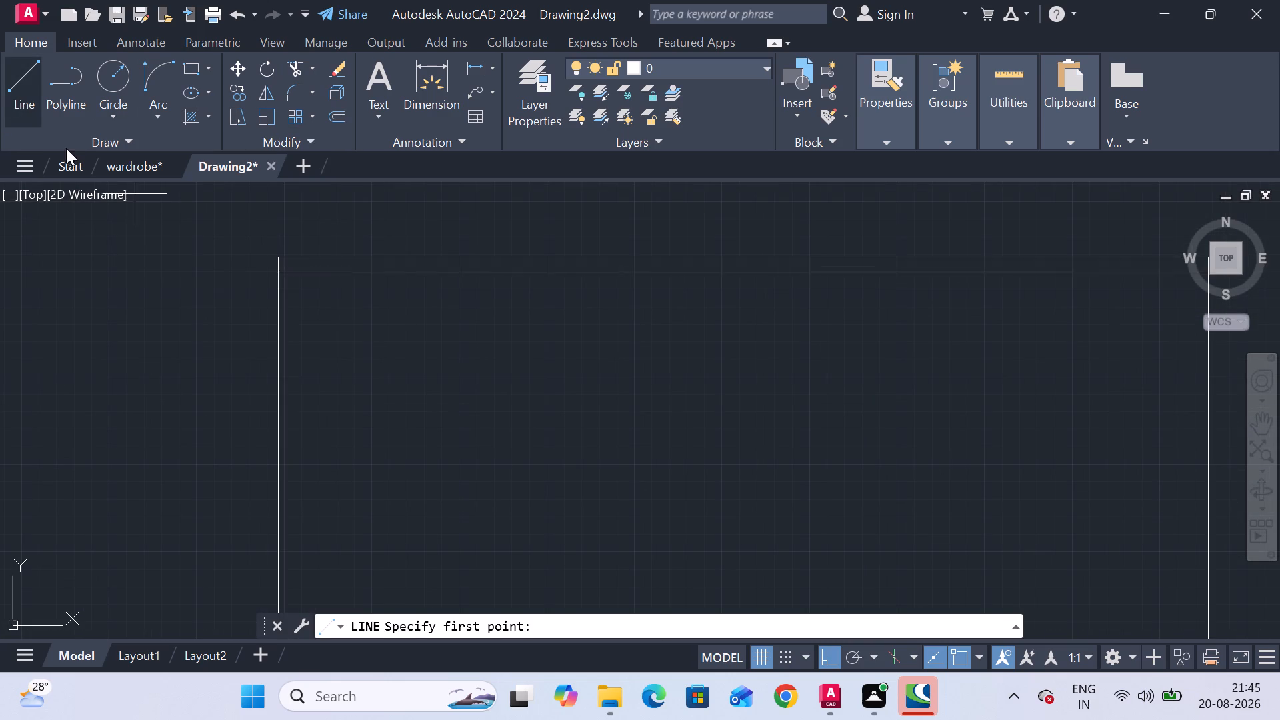
{"action": "scroll", "coordinate": [287, 309], "scroll_direction": "up", "scroll_amount": 3}
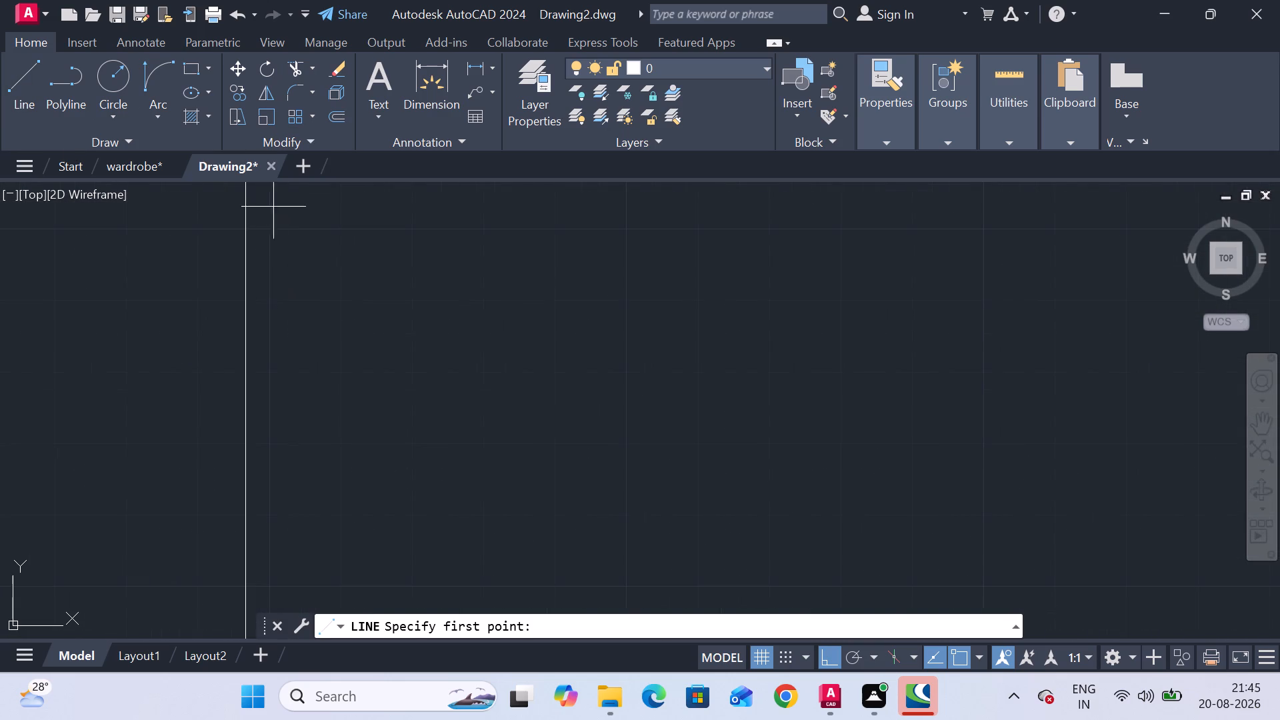
{"action": "scroll", "coordinate": [274, 233], "scroll_direction": "down", "scroll_amount": 1}
{"action": "middle_click_drag", "start_coordinate": [280, 253], "coordinate": [280, 305]}
{"action": "scroll", "coordinate": [280, 305], "scroll_direction": "down", "scroll_amount": 1}
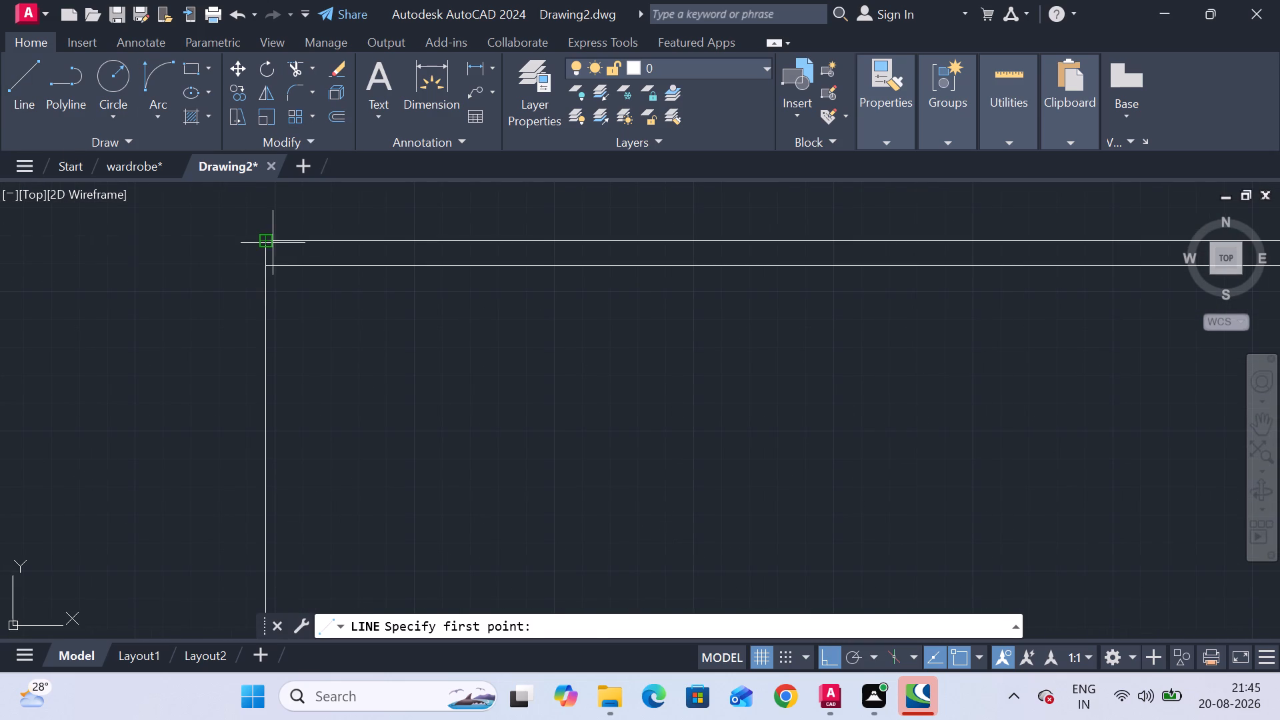
{"action": "left_click", "coordinate": [269, 243]}
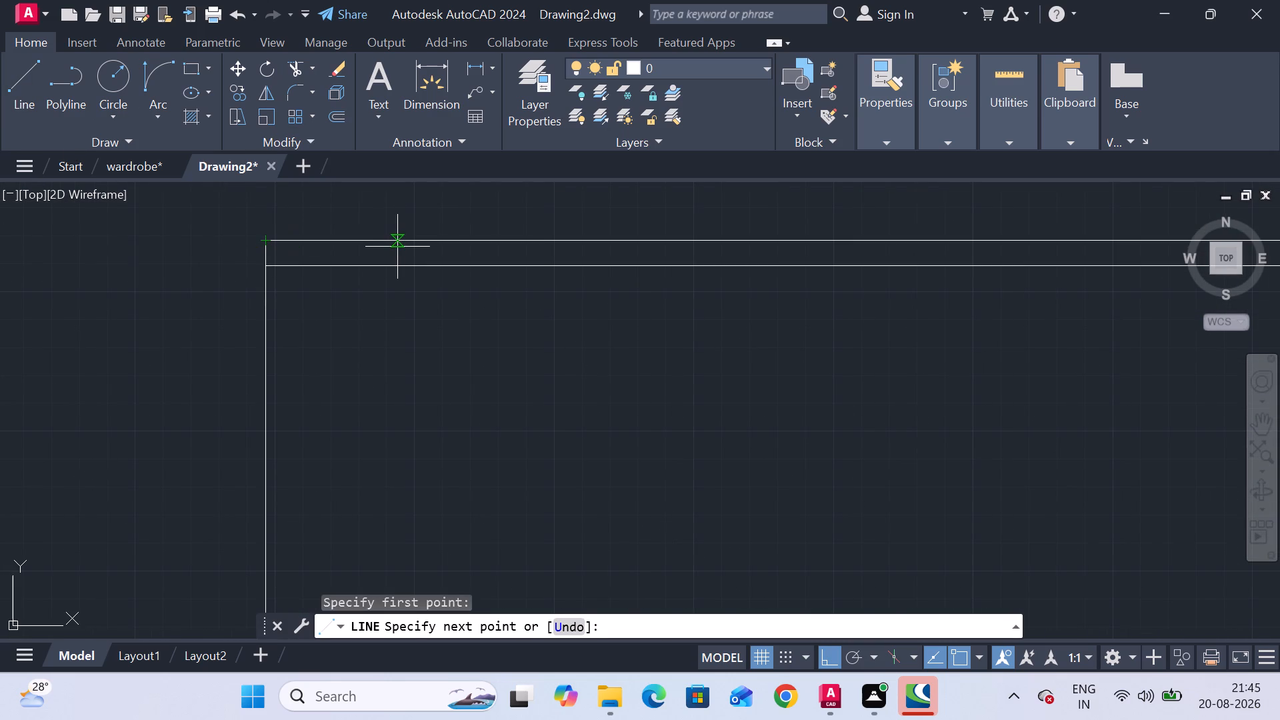
{"action": "key", "text": "9"}
{"action": "key", "text": "shift+quotedbl"}
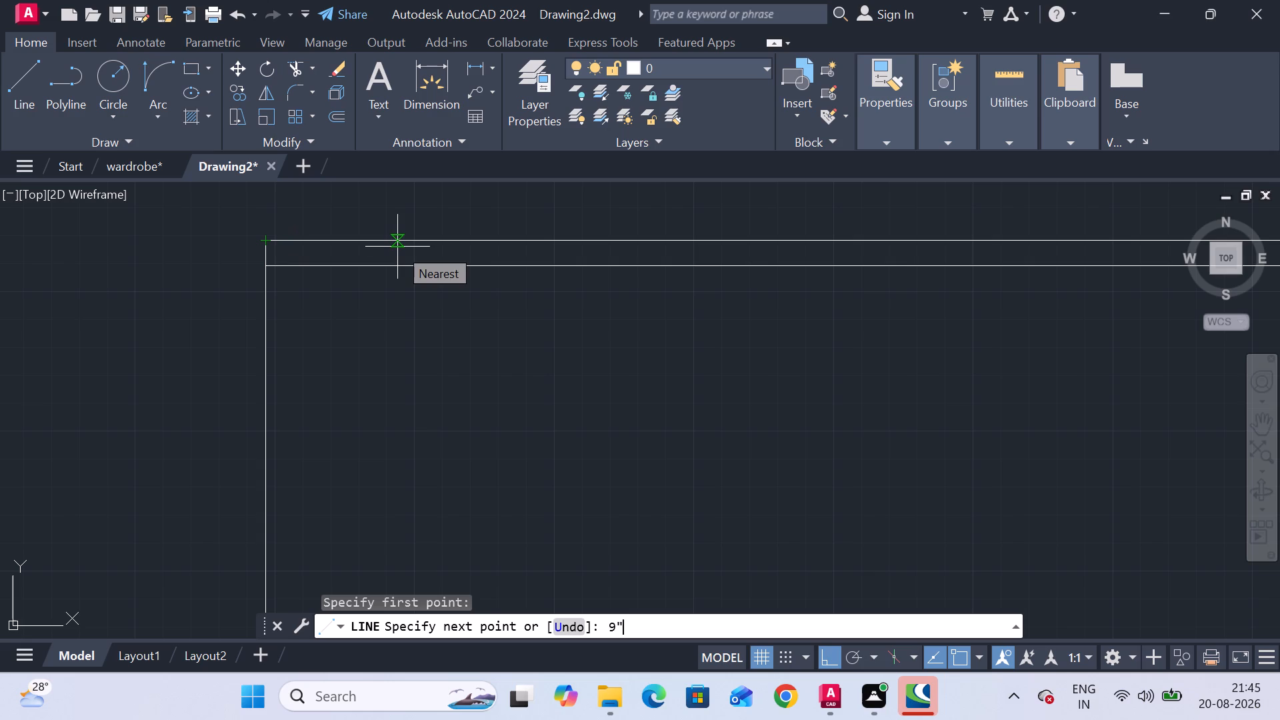
{"action": "key", "text": "Return"}
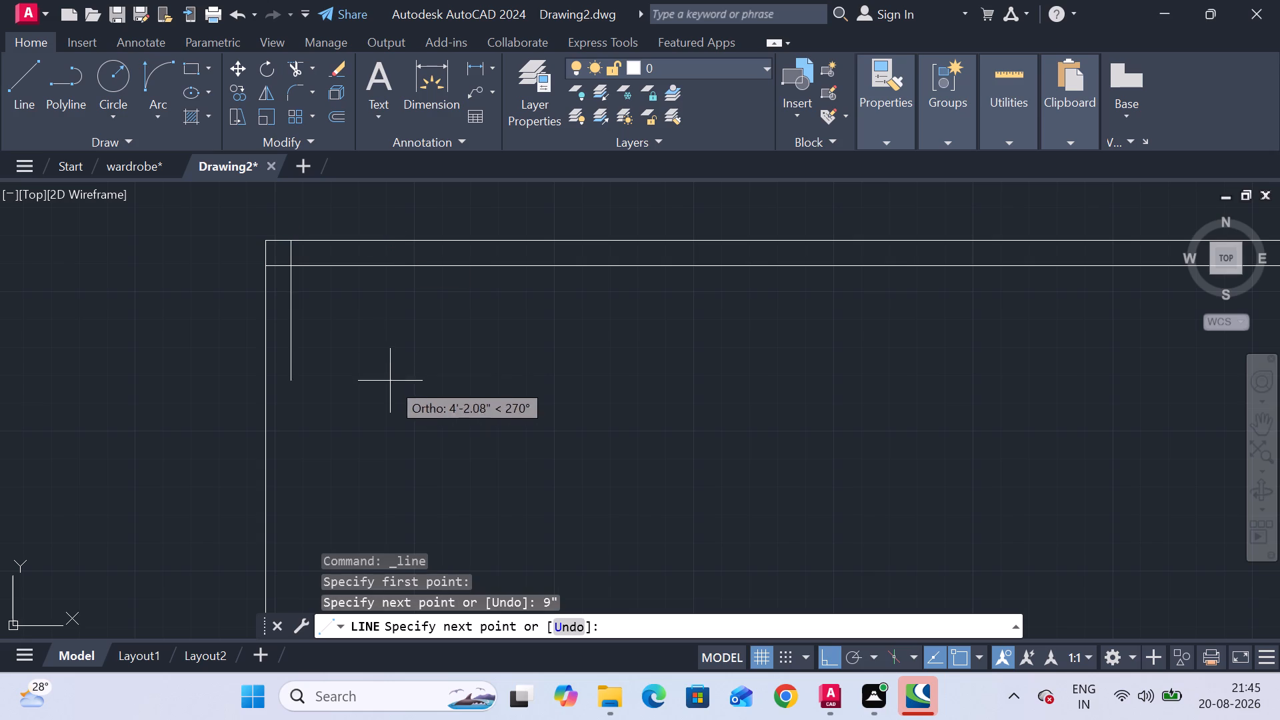
{"action": "scroll", "coordinate": [410, 419], "scroll_direction": "down", "scroll_amount": 3}
{"action": "middle_click_drag", "start_coordinate": [401, 427], "coordinate": [359, 161]}
{"action": "middle_click_drag", "start_coordinate": [376, 457], "coordinate": [367, 376]}
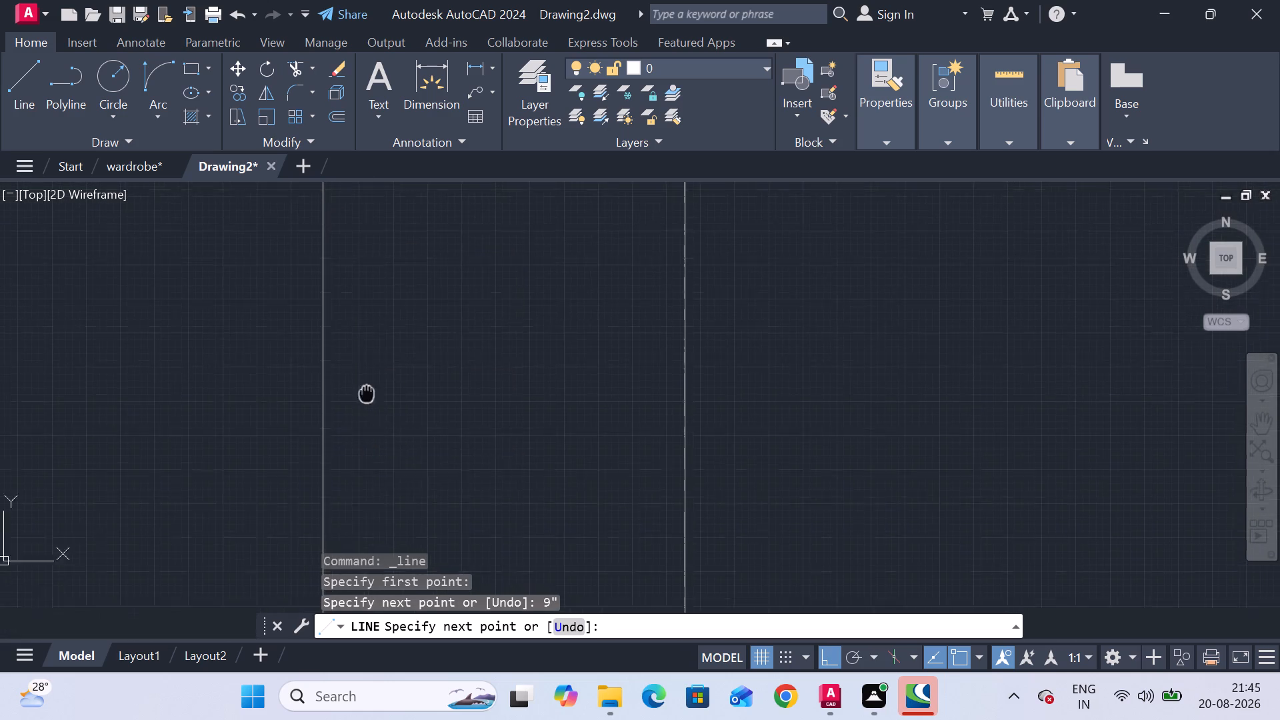
{"action": "middle_click_drag", "start_coordinate": [367, 376], "coordinate": [373, 261]}
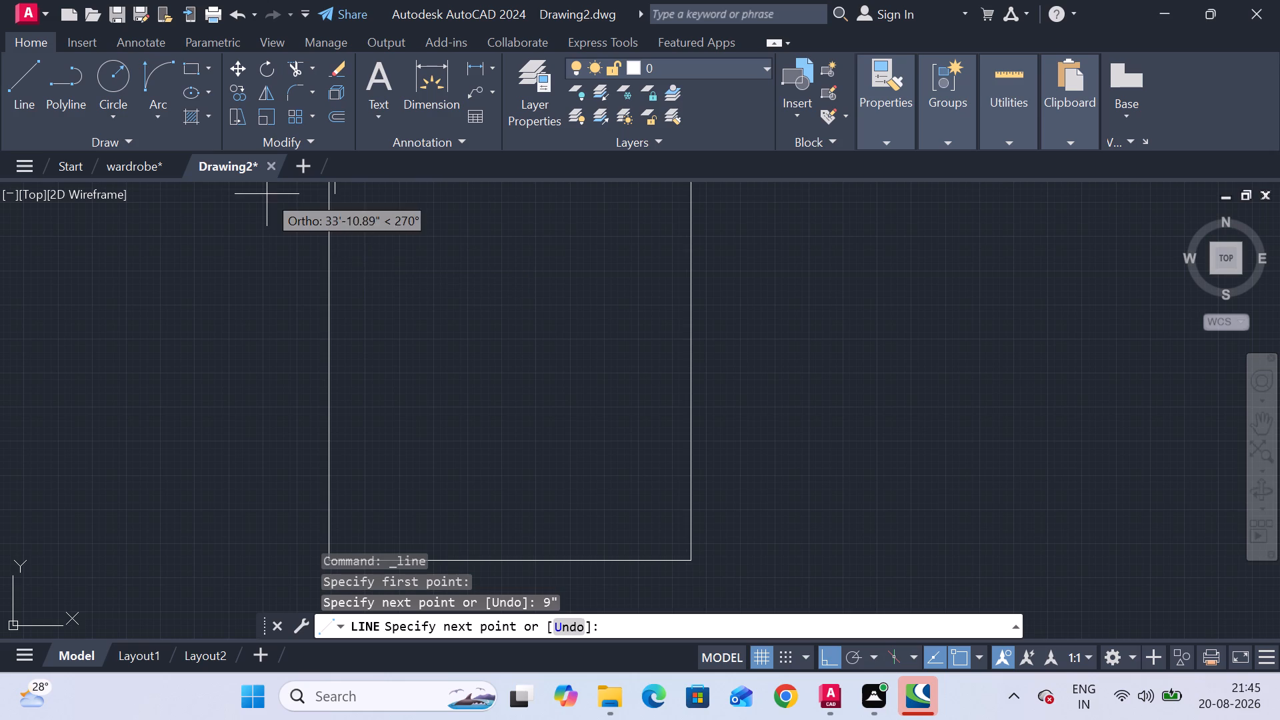
{"action": "scroll", "coordinate": [440, 401], "scroll_direction": "down", "scroll_amount": 2}
{"action": "middle_click_drag", "start_coordinate": [437, 403], "coordinate": [429, 336]}
{"action": "scroll", "coordinate": [405, 378], "scroll_direction": "up", "scroll_amount": 2}
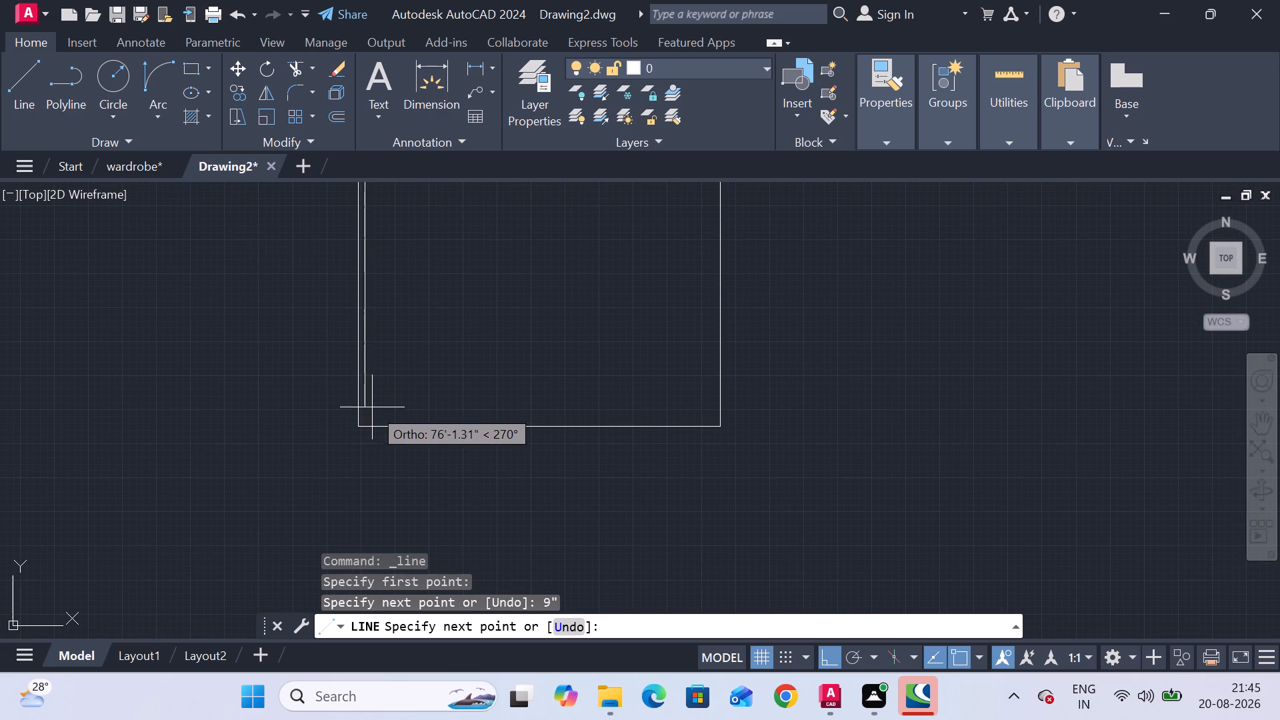
{"action": "left_click", "coordinate": [371, 425]}
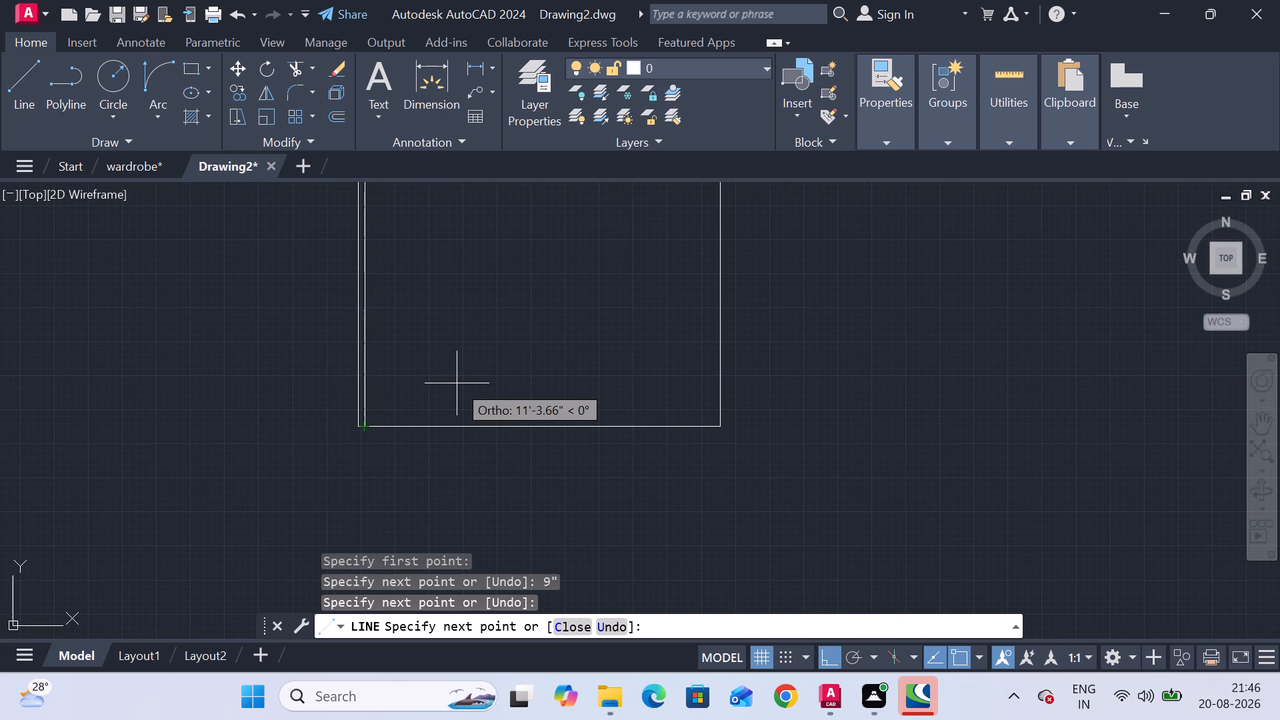
{"action": "key", "text": "Escape"}
Draw a line from the rectangle's top-right corner 9" inward along its top edge, continuing vertically down to the bottom edge.
{"action": "scroll", "coordinate": [493, 365], "scroll_direction": "down", "scroll_amount": 1}
{"action": "middle_click_drag", "start_coordinate": [493, 365], "coordinate": [329, 459]}
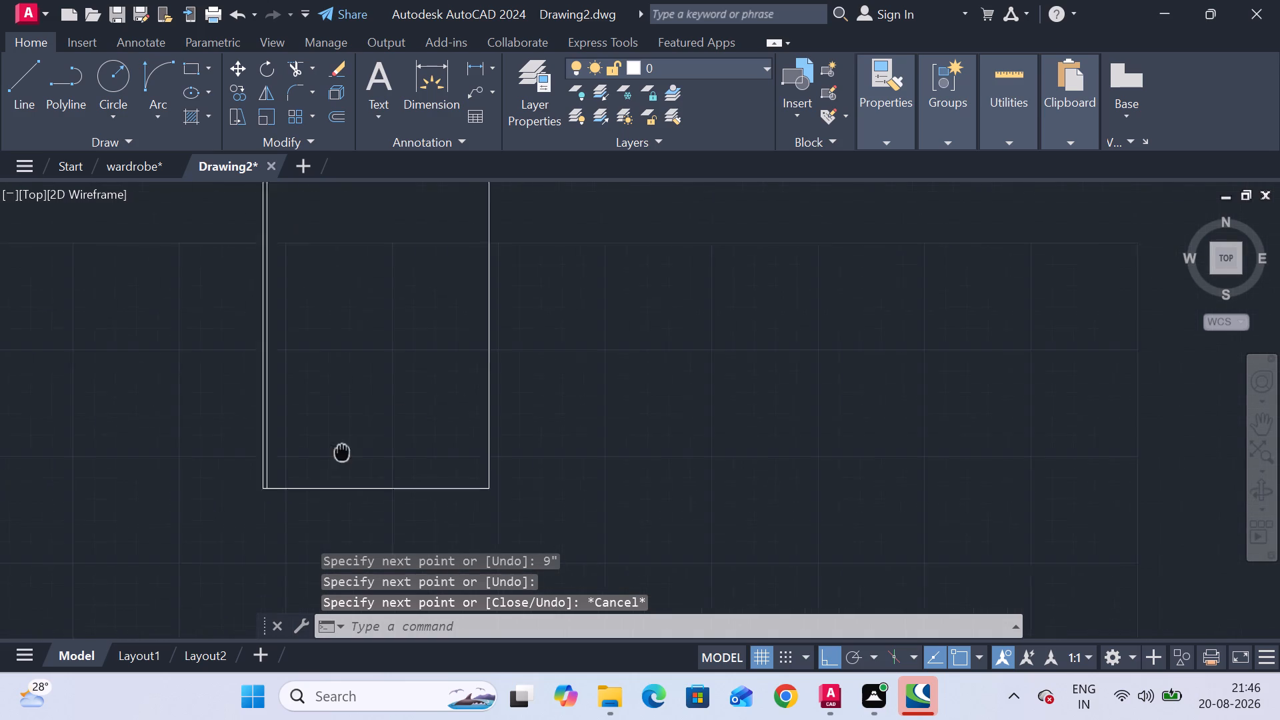
{"action": "middle_click_drag", "start_coordinate": [329, 459], "coordinate": [325, 462]}
{"action": "scroll", "coordinate": [317, 449], "scroll_direction": "down", "scroll_amount": 1}
{"action": "scroll", "coordinate": [327, 338], "scroll_direction": "up", "scroll_amount": 1}
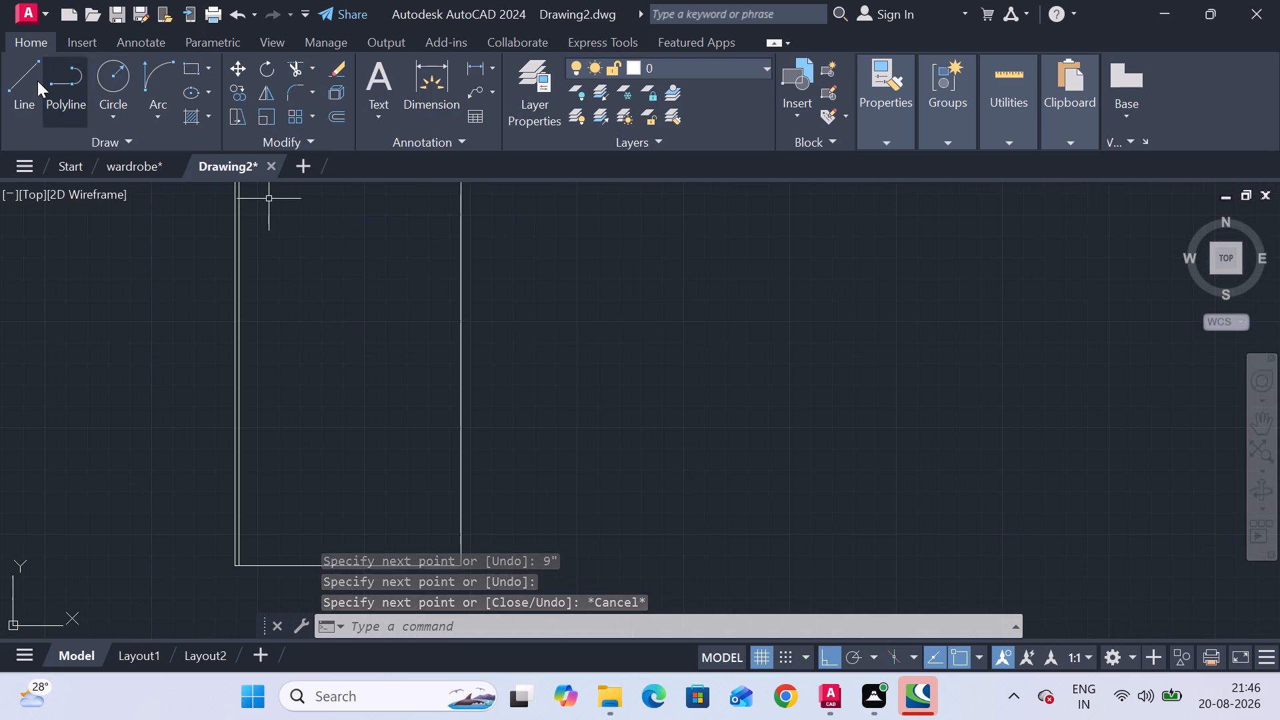
{"action": "left_click", "coordinate": [37, 81]}
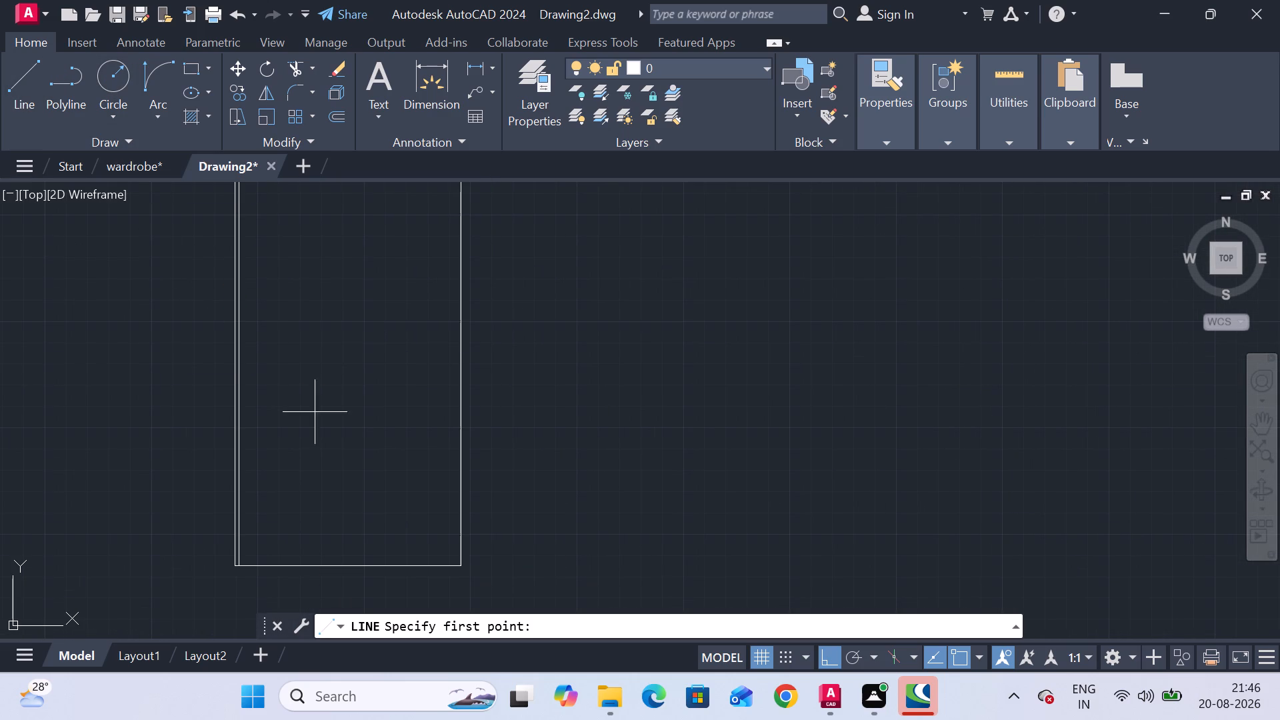
{"action": "middle_click_drag", "start_coordinate": [364, 408], "coordinate": [311, 645]}
{"action": "scroll", "coordinate": [391, 433], "scroll_direction": "up", "scroll_amount": 2}
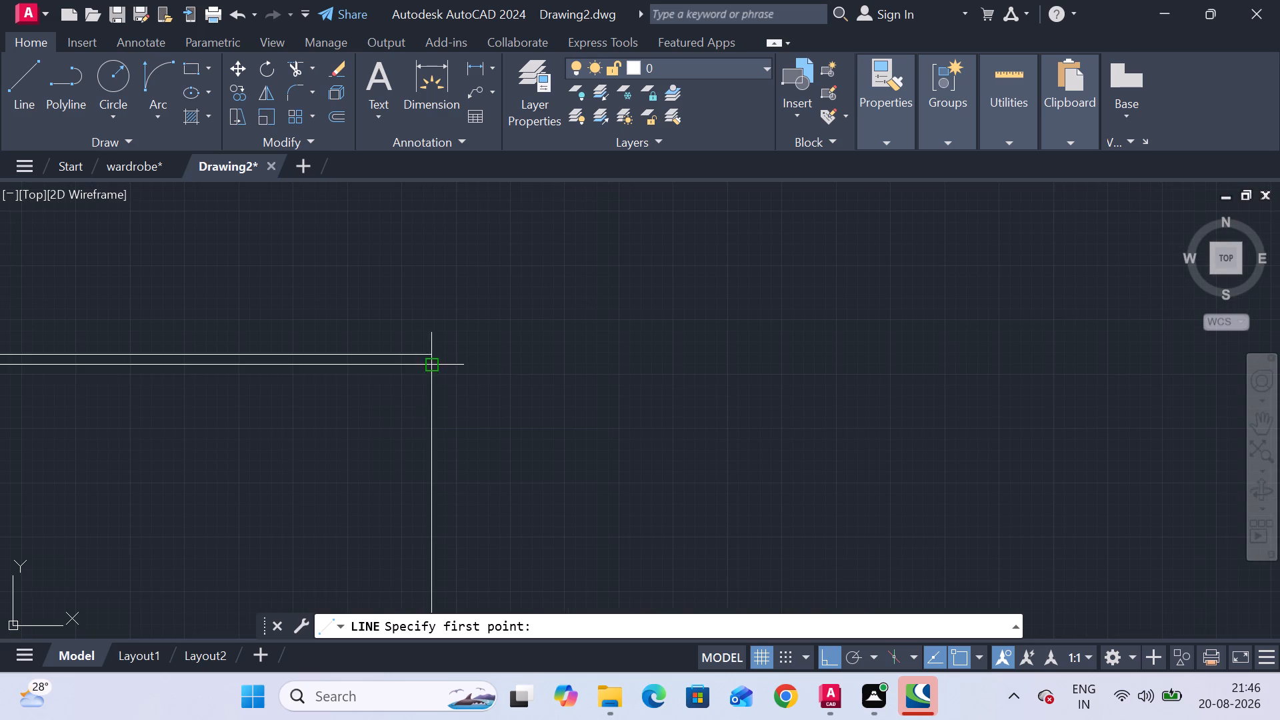
{"action": "left_click", "coordinate": [430, 353]}
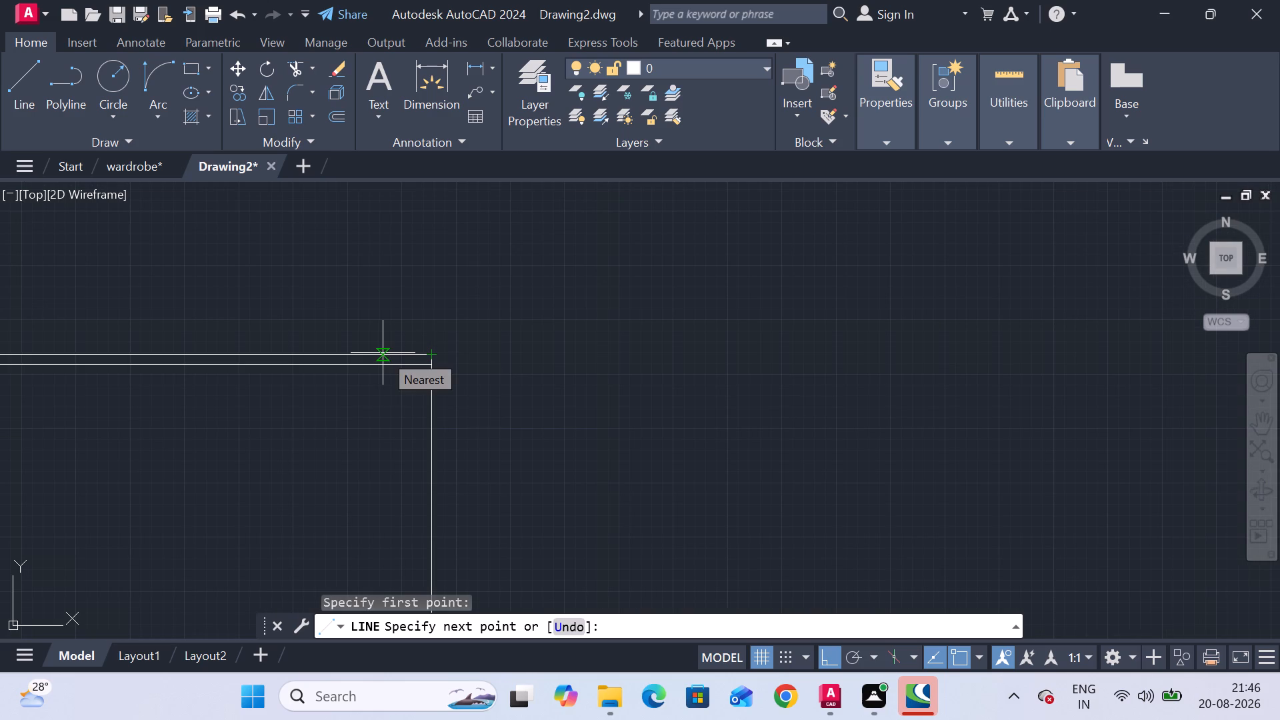
{"action": "key", "text": "9"}
{"action": "key", "text": "shift+quotedbl"}
{"action": "key", "text": "Return"}
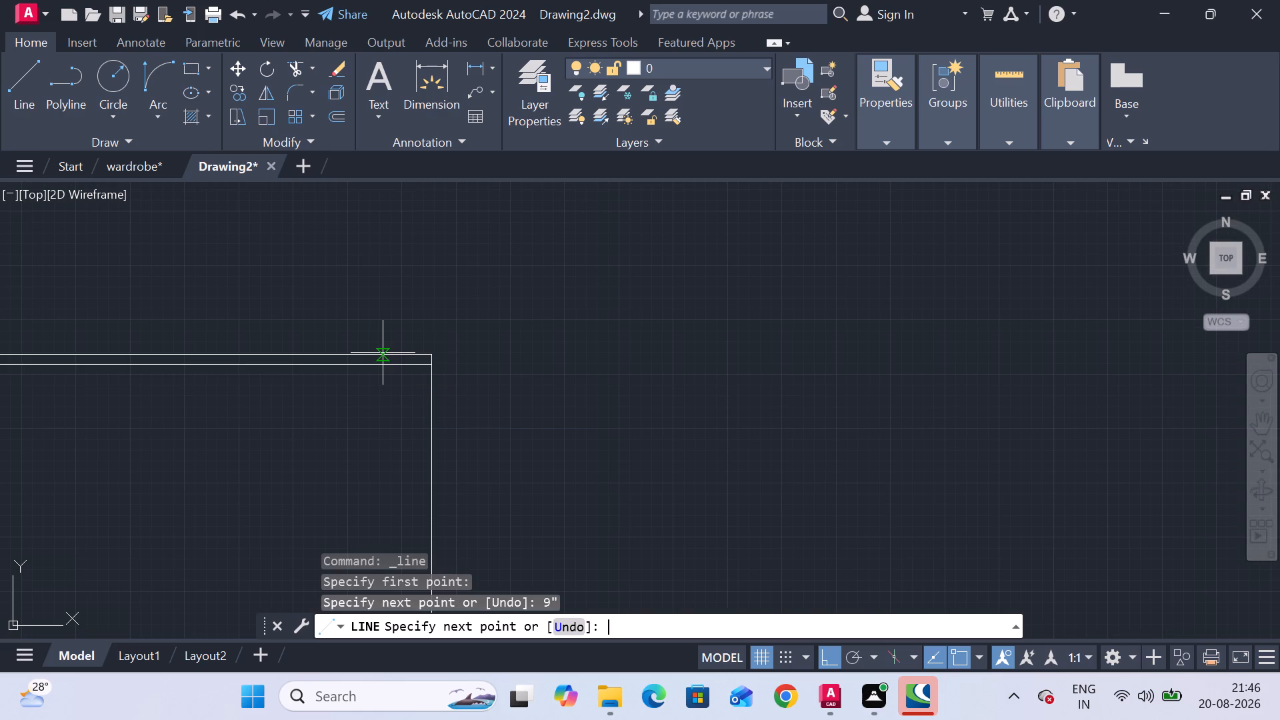
{"action": "scroll", "coordinate": [377, 471], "scroll_direction": "down", "scroll_amount": 3}
{"action": "middle_click_drag", "start_coordinate": [377, 471], "coordinate": [461, 135]}
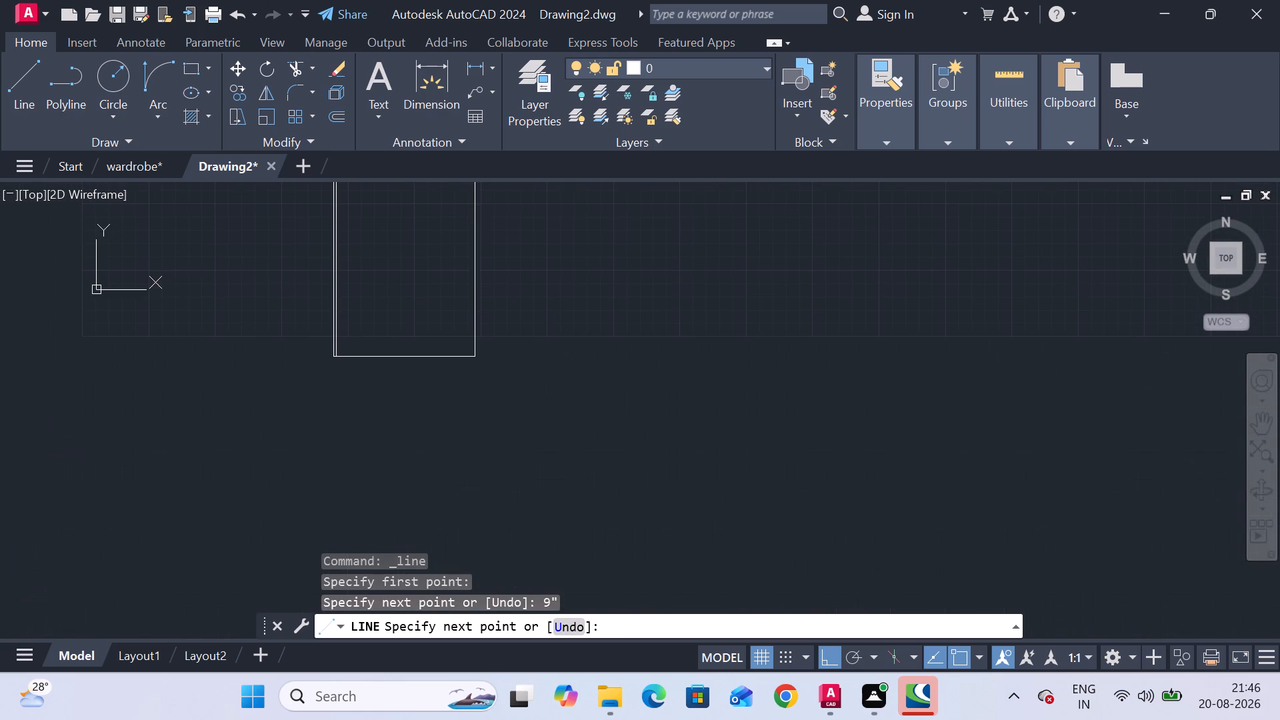
{"action": "scroll", "coordinate": [463, 291], "scroll_direction": "up", "scroll_amount": 2}
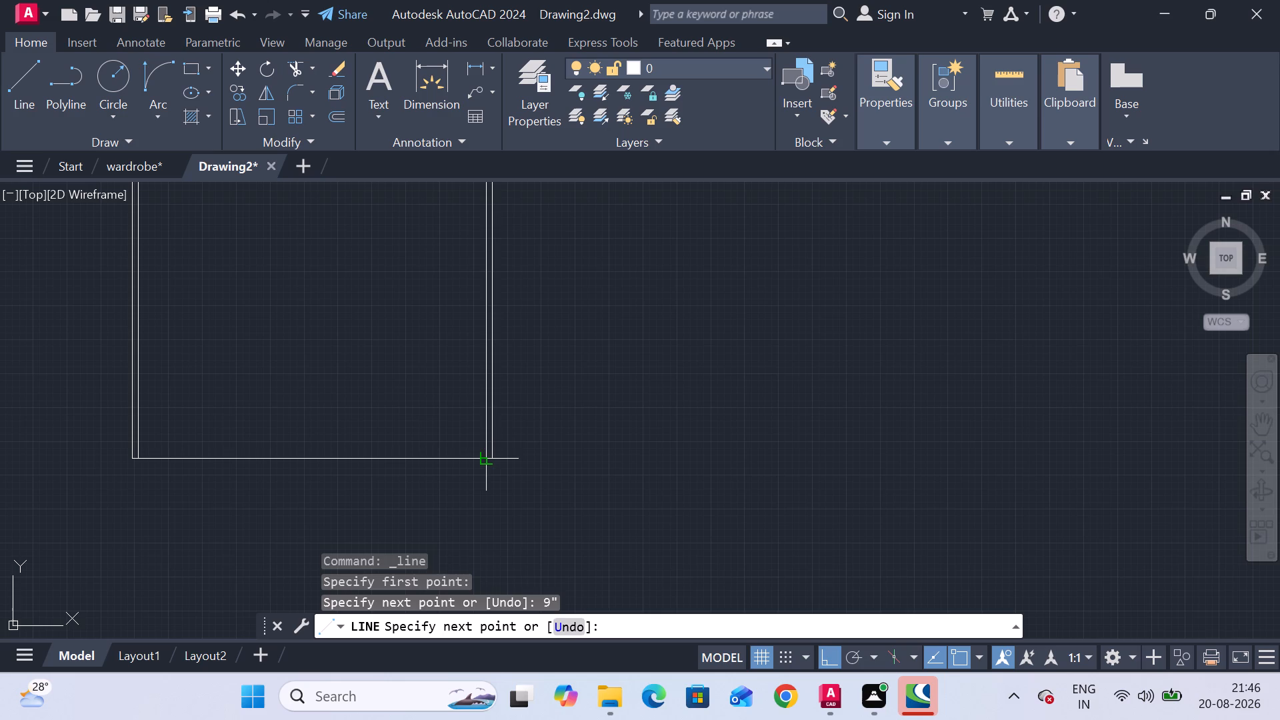
{"action": "left_click", "coordinate": [484, 455]}
{"action": "key", "text": "Escape"}
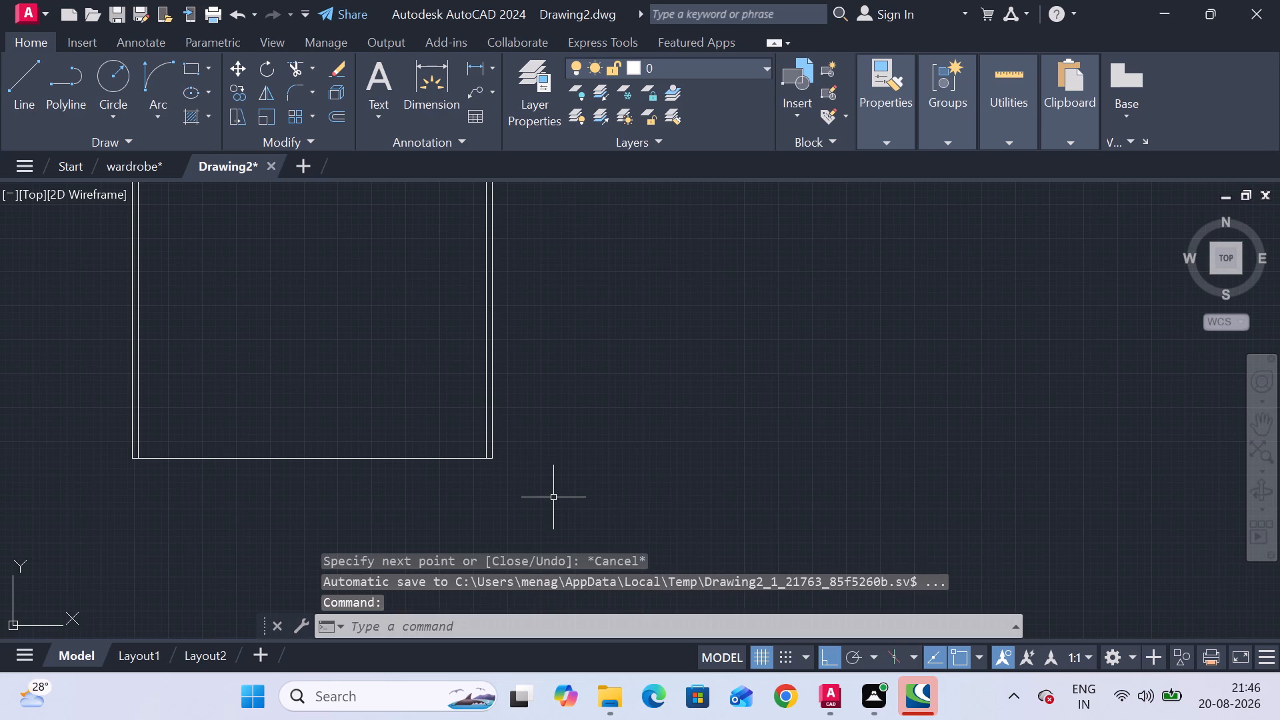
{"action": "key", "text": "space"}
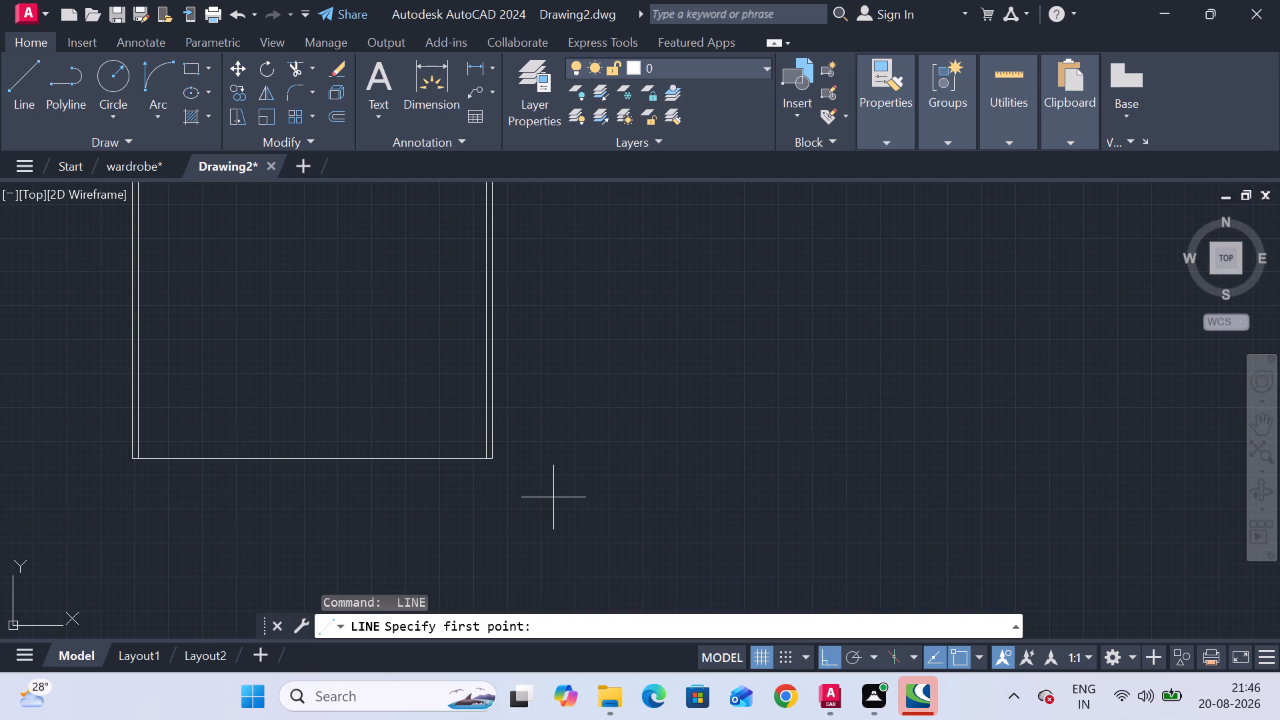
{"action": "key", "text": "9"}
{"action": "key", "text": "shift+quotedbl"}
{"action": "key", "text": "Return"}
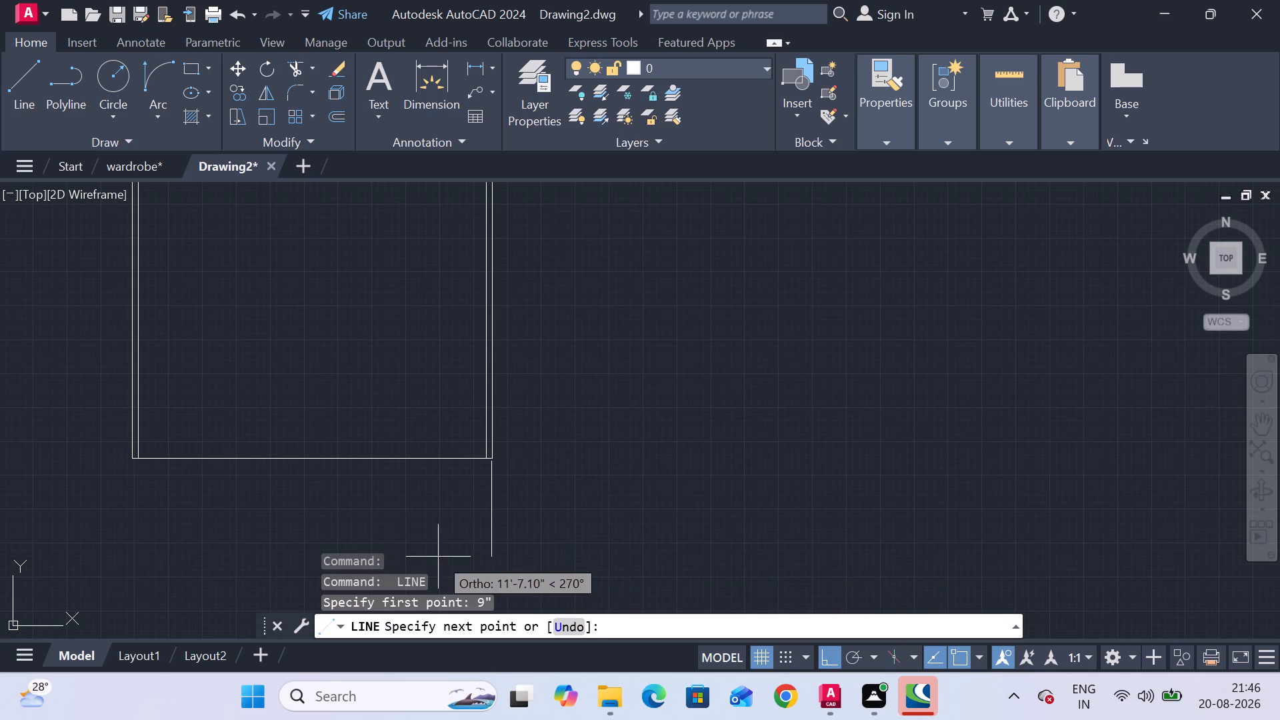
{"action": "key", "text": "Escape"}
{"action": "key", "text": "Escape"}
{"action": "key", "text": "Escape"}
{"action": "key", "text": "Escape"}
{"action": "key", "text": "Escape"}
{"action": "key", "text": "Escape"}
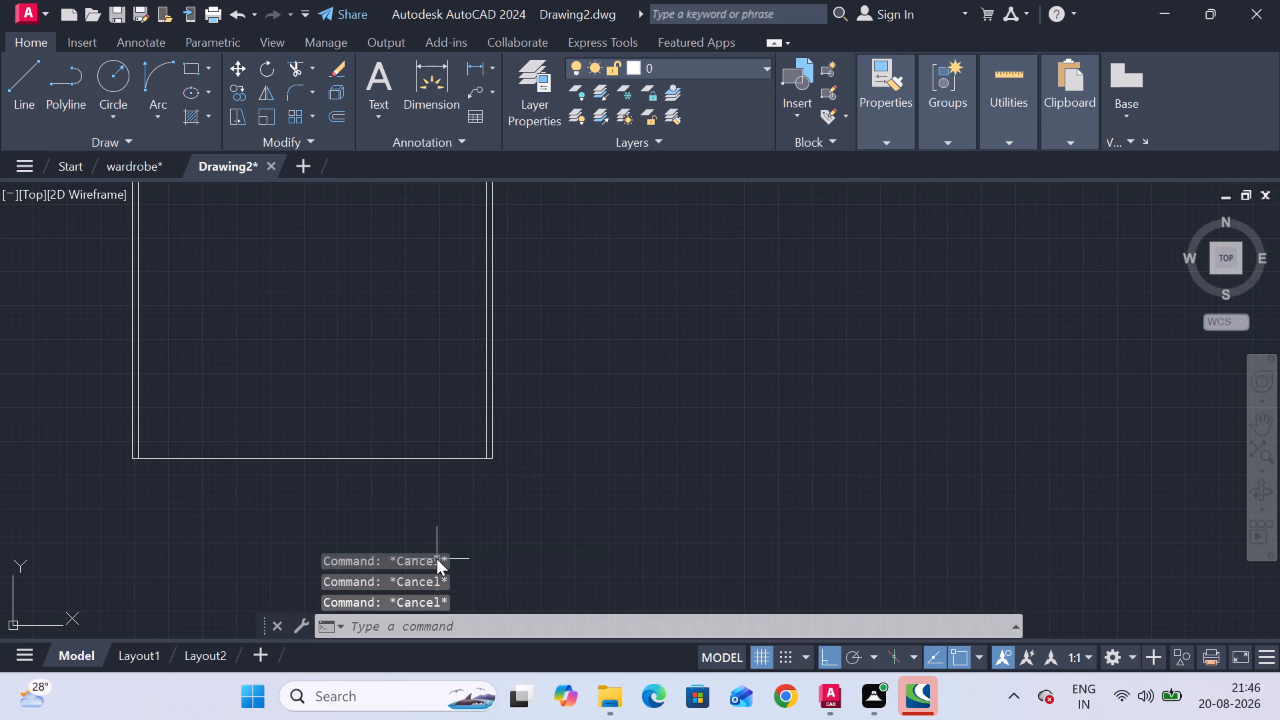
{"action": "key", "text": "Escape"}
Draw a line from the rectangle's bottom-left corner 9" up its left edge, continuing horizontally across to the right edge.
{"action": "scroll", "coordinate": [275, 444], "scroll_direction": "up", "scroll_amount": 2}
{"action": "middle_click_drag", "start_coordinate": [275, 446], "coordinate": [425, 457]}
{"action": "left_click", "coordinate": [11, 78]}
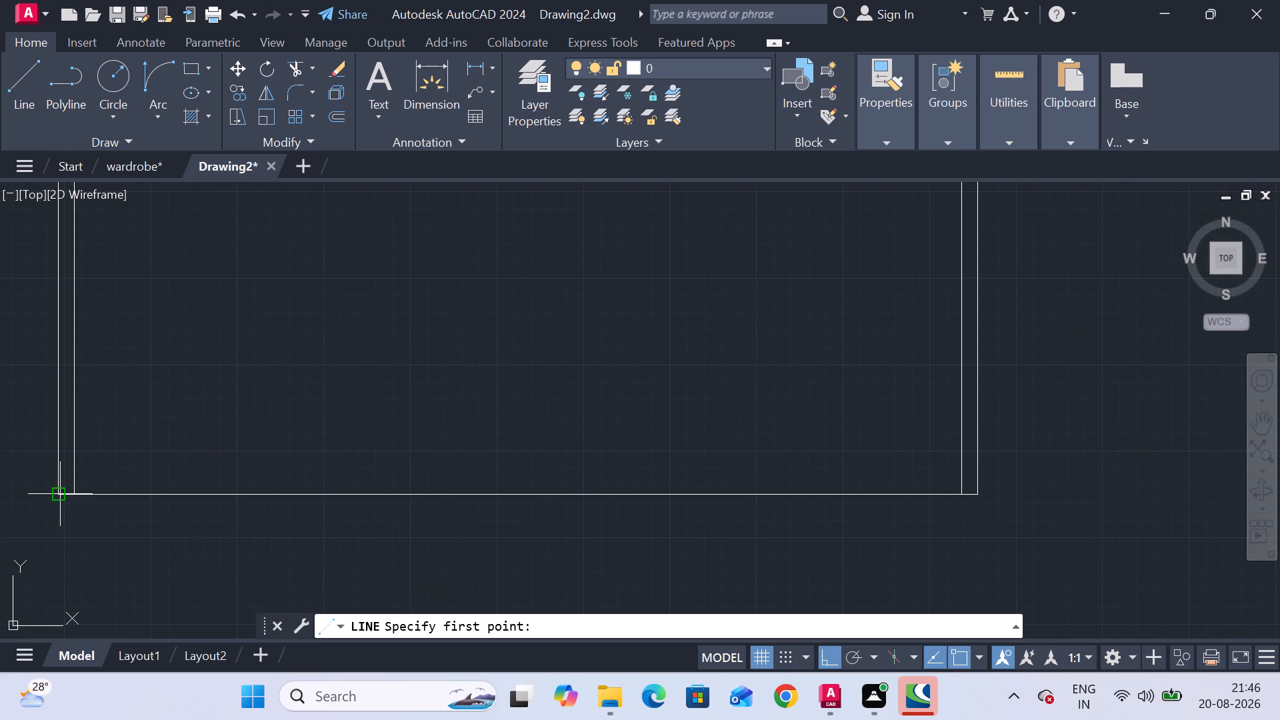
{"action": "left_click", "coordinate": [55, 494]}
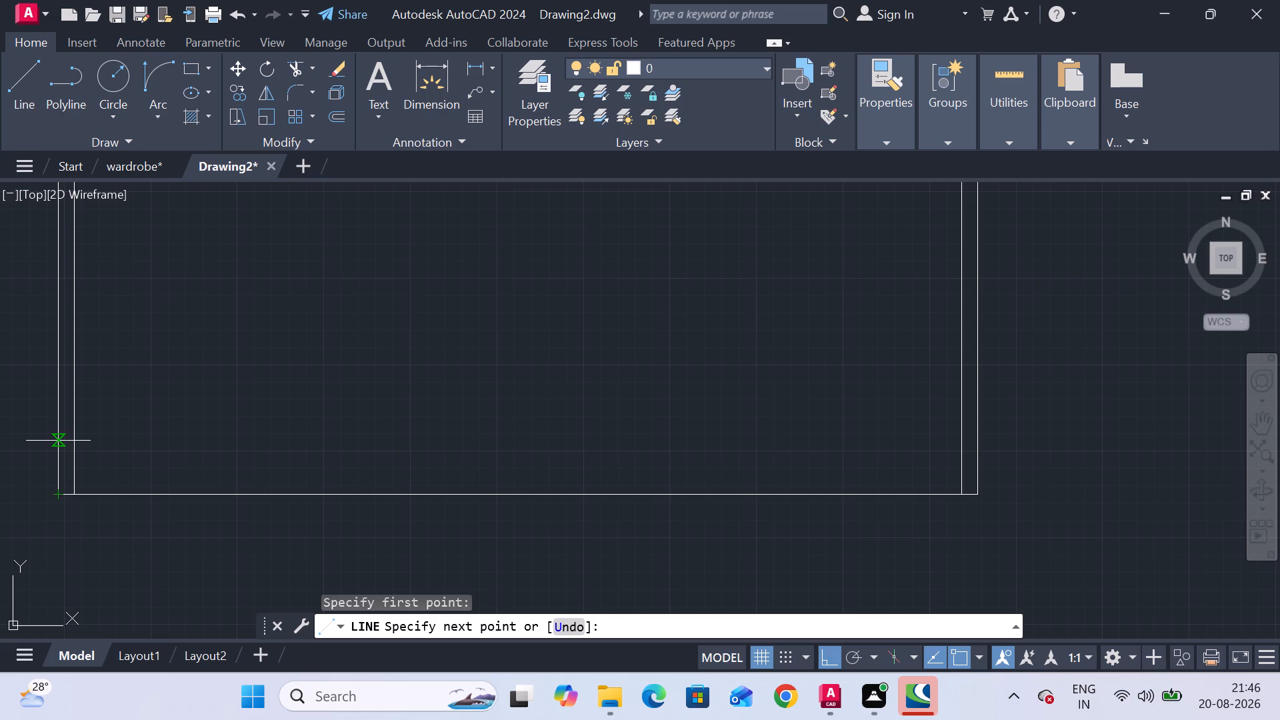
{"action": "key", "text": "9"}
{"action": "key", "text": "shift+quotedbl"}
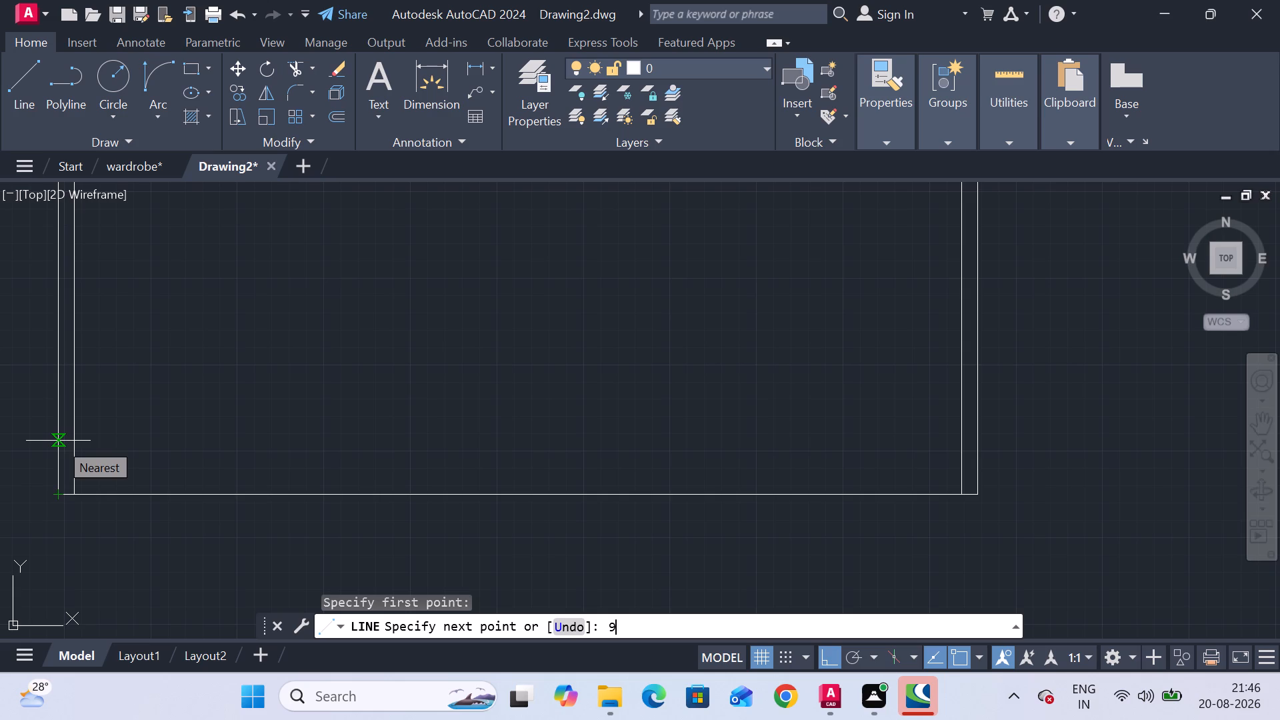
{"action": "key", "text": "Return"}
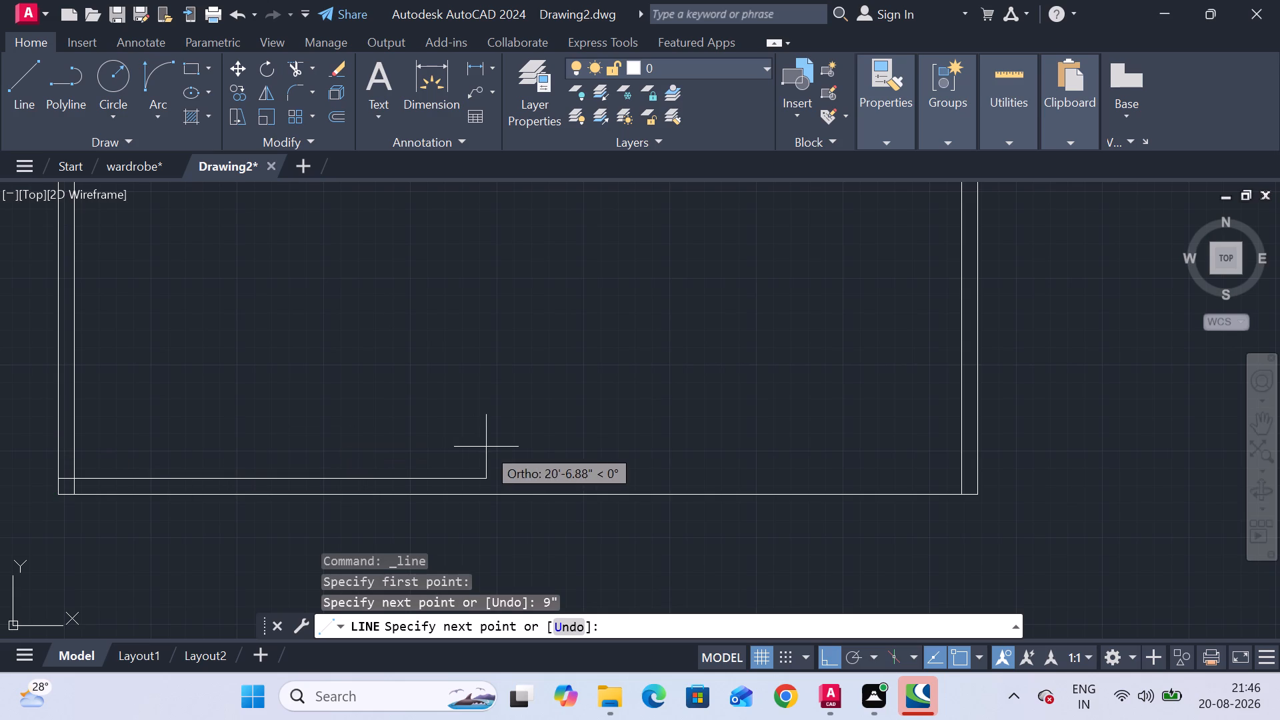
{"action": "left_click", "coordinate": [973, 481]}
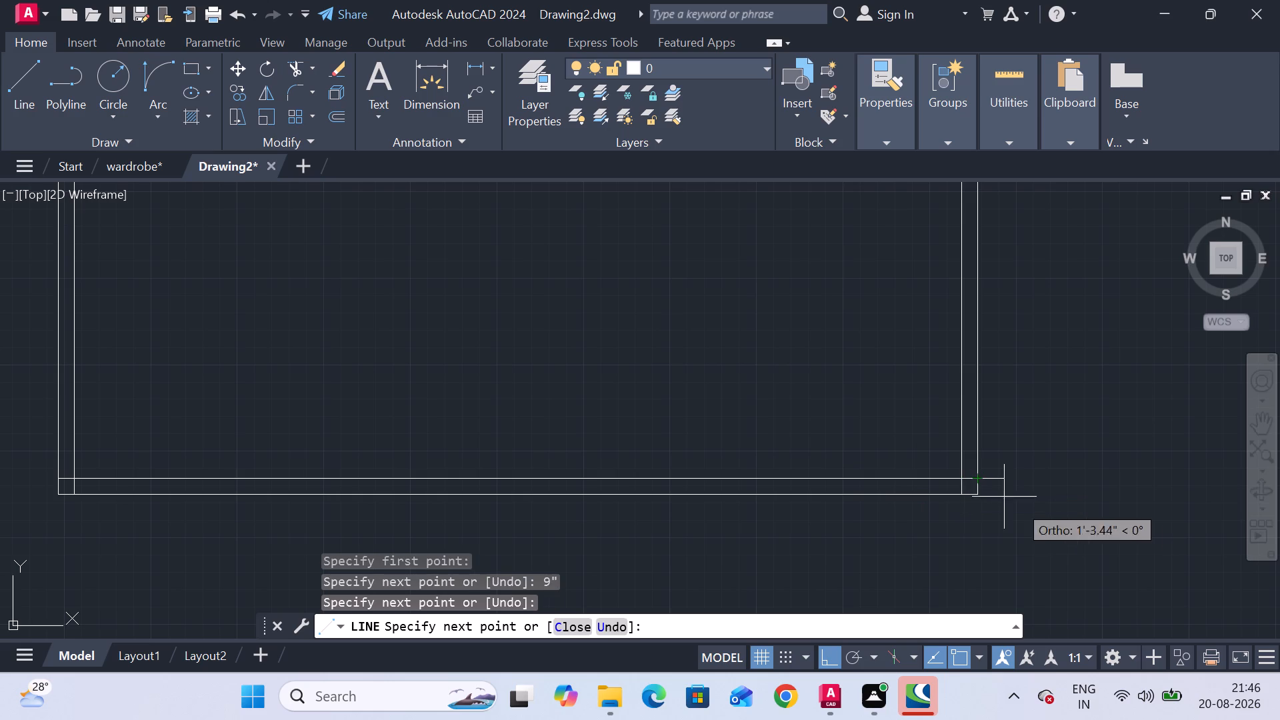
{"action": "scroll", "coordinate": [1025, 521], "scroll_direction": "down", "scroll_amount": 1}
{"action": "key", "text": "Escape"}
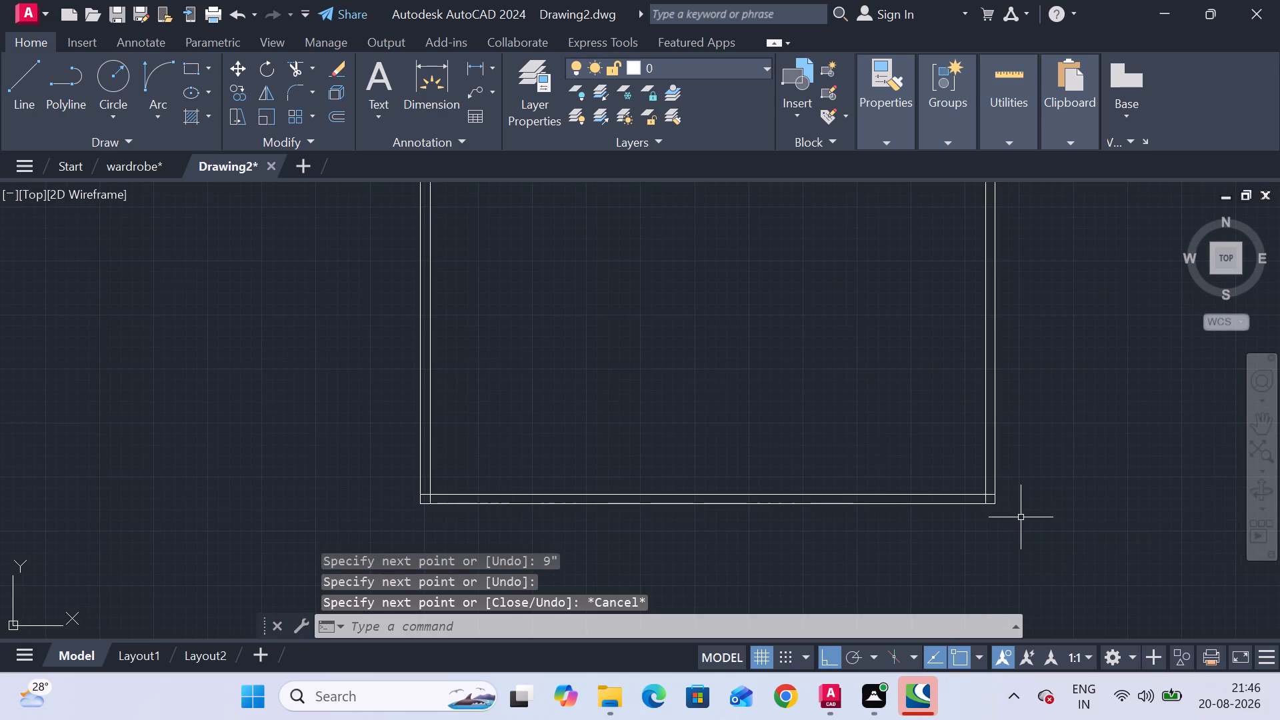
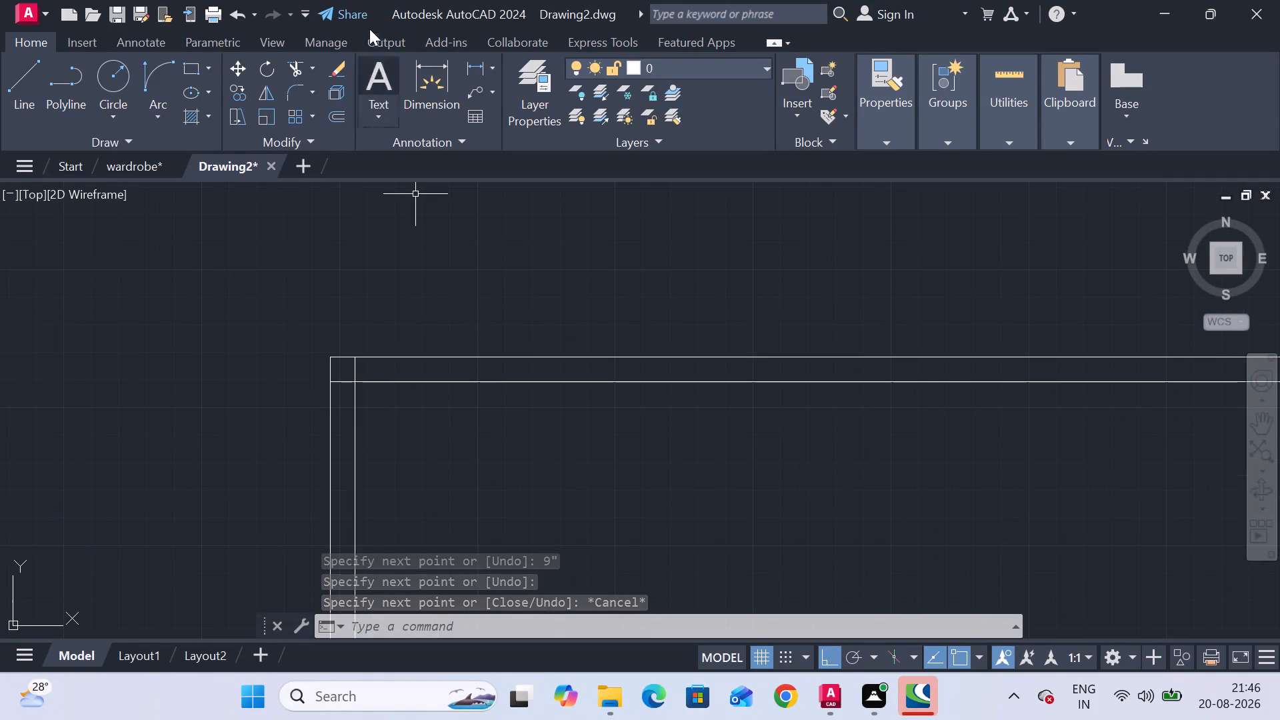
Trim the overlapping inset line ends at the top-left corner so the inner wall lines meet cleanly.
{"action": "left_click", "coordinate": [297, 67]}
{"action": "scroll", "coordinate": [319, 373], "scroll_direction": "up", "scroll_amount": 2}
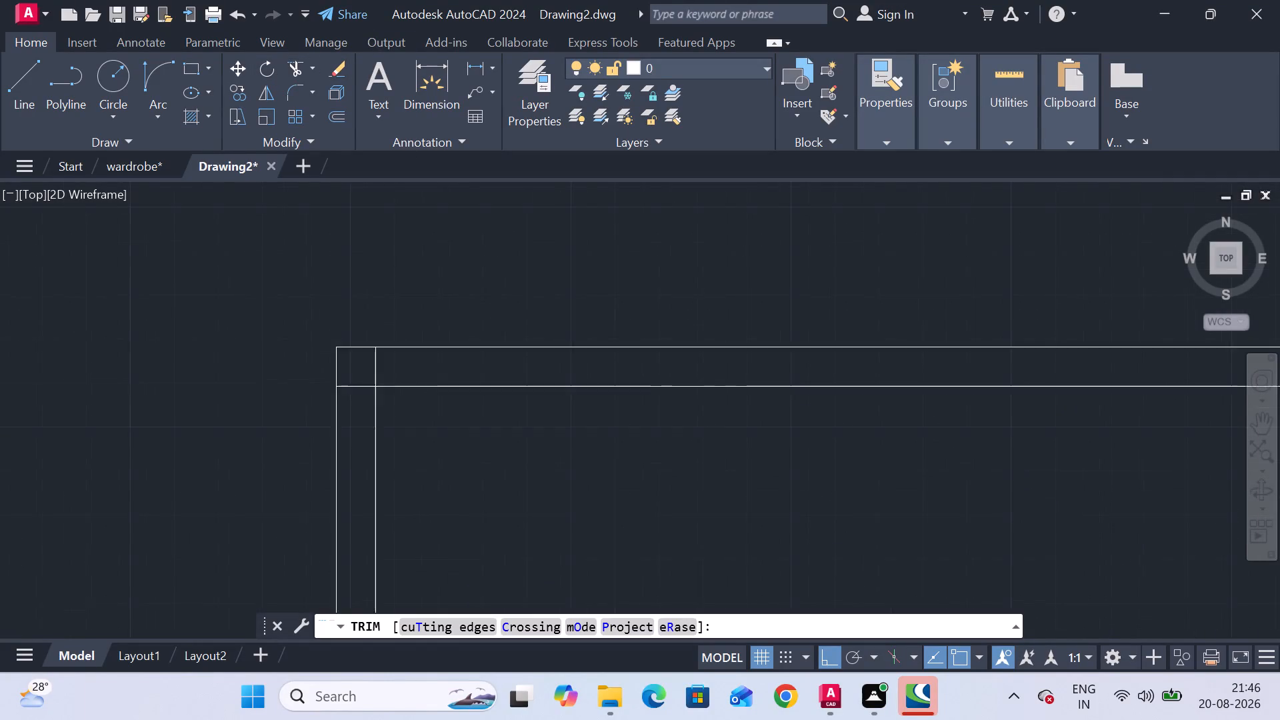
{"action": "left_click", "coordinate": [377, 434]}
{"action": "left_click", "coordinate": [380, 362]}
{"action": "left_click", "coordinate": [380, 362]}
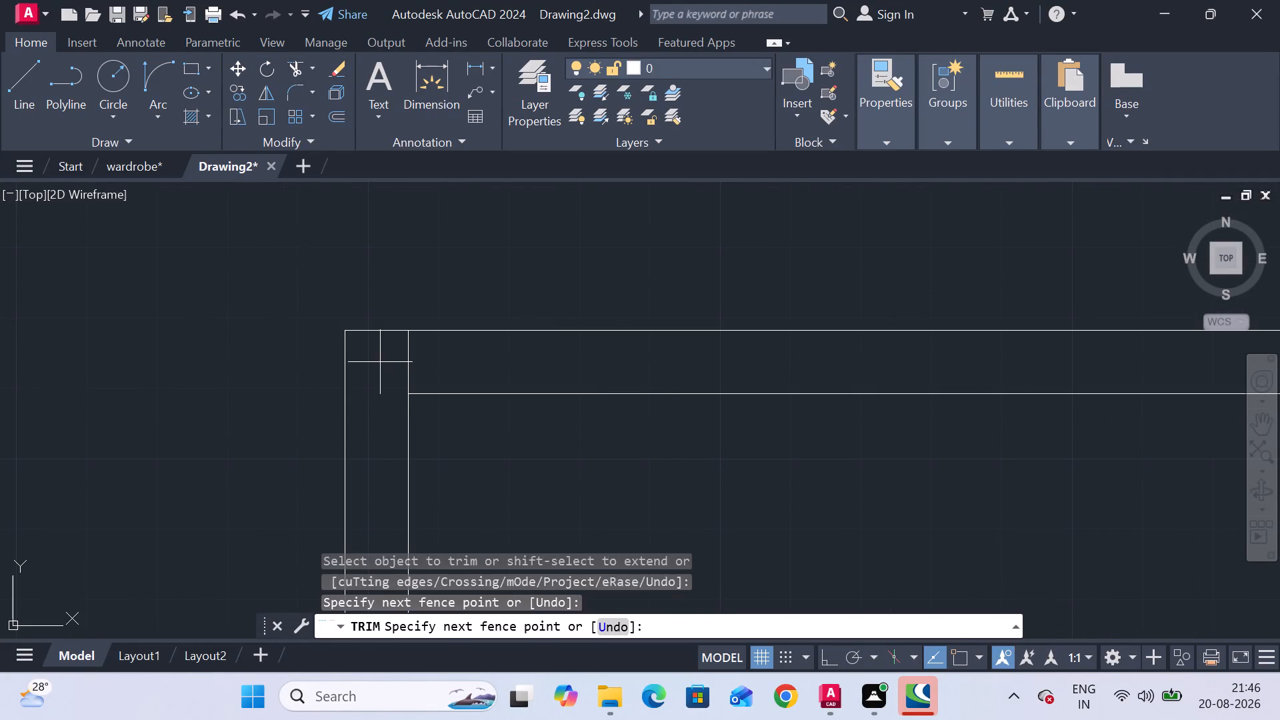
{"action": "left_click", "coordinate": [453, 362]}
Trim the inset line ends that run past their intersection at the outline's top-right corner.
{"action": "scroll", "coordinate": [547, 416], "scroll_direction": "down", "scroll_amount": 4}
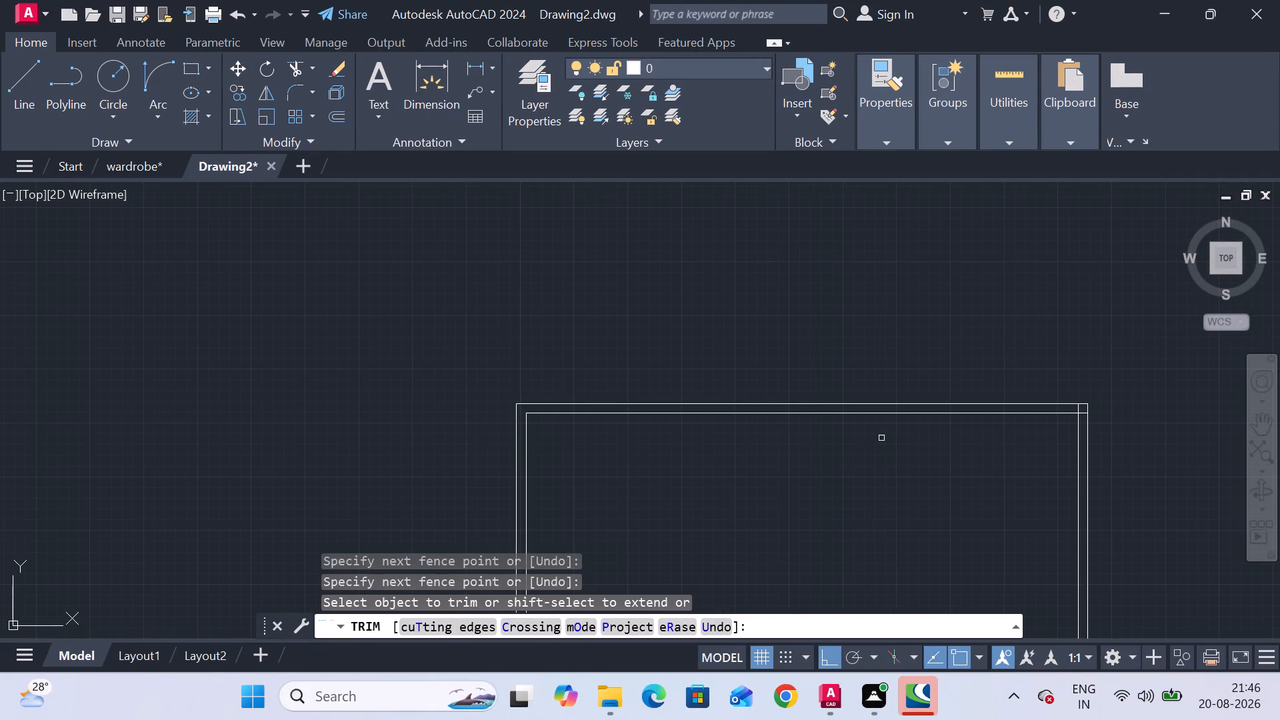
{"action": "middle_click_drag", "start_coordinate": [883, 438], "coordinate": [465, 438]}
{"action": "scroll", "coordinate": [677, 414], "scroll_direction": "up", "scroll_amount": 5}
{"action": "left_click", "coordinate": [437, 367]}
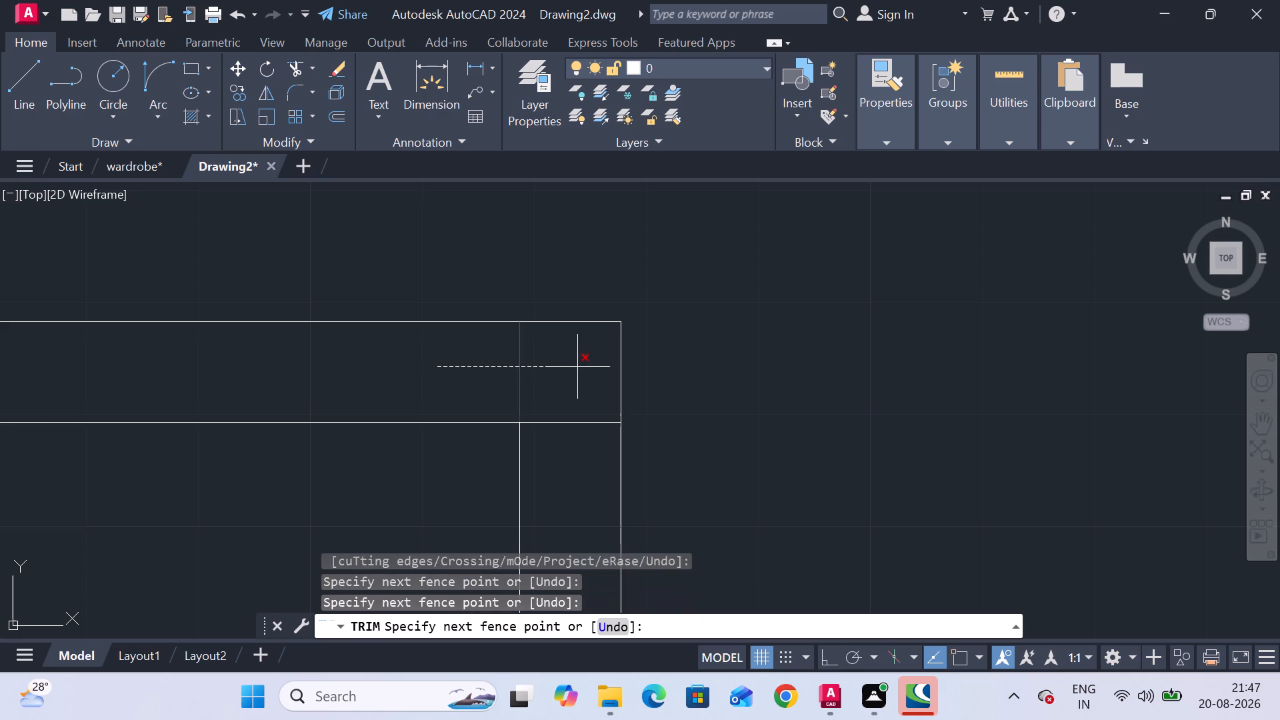
{"action": "left_click", "coordinate": [577, 367]}
{"action": "left_click", "coordinate": [577, 367]}
{"action": "left_click", "coordinate": [575, 462]}
Trim the inset line ends that cross between the walls at the outline's bottom-left corner.
{"action": "scroll", "coordinate": [575, 457], "scroll_direction": "down", "scroll_amount": 5}
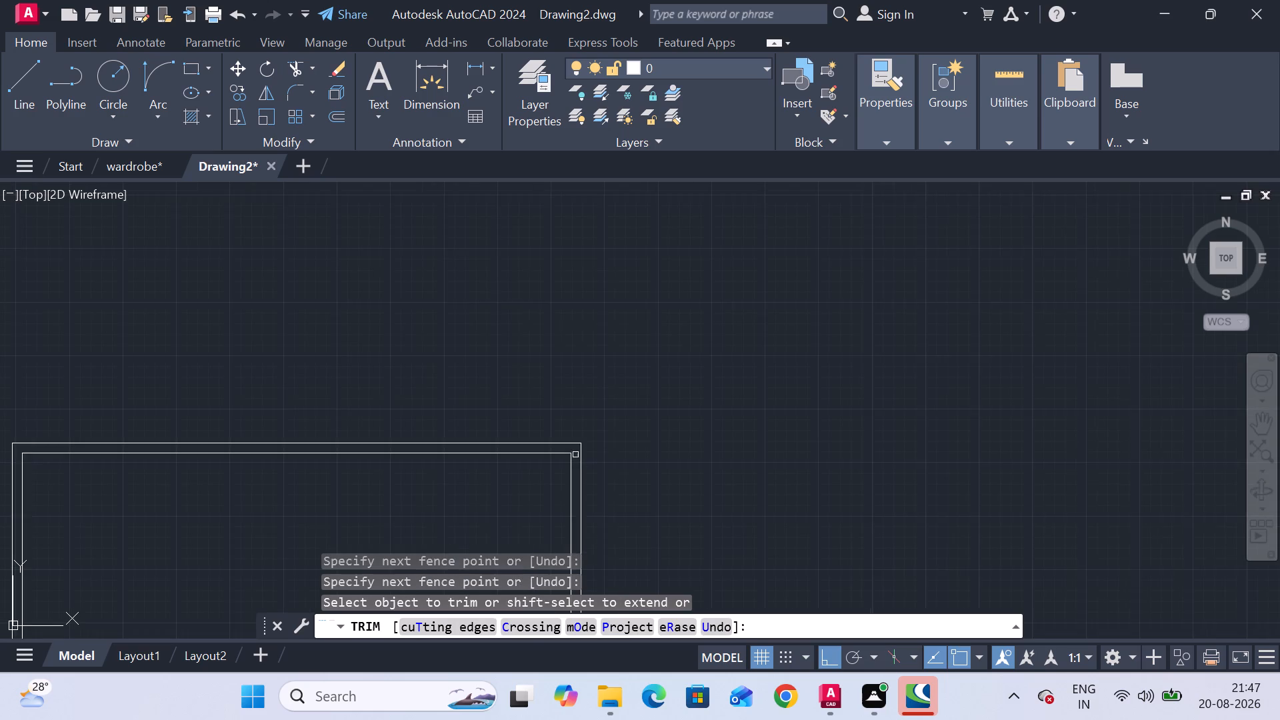
{"action": "scroll", "coordinate": [571, 466], "scroll_direction": "down", "scroll_amount": 1}
{"action": "middle_click_drag", "start_coordinate": [533, 496], "coordinate": [603, 189]}
{"action": "middle_click_drag", "start_coordinate": [531, 472], "coordinate": [589, 171]}
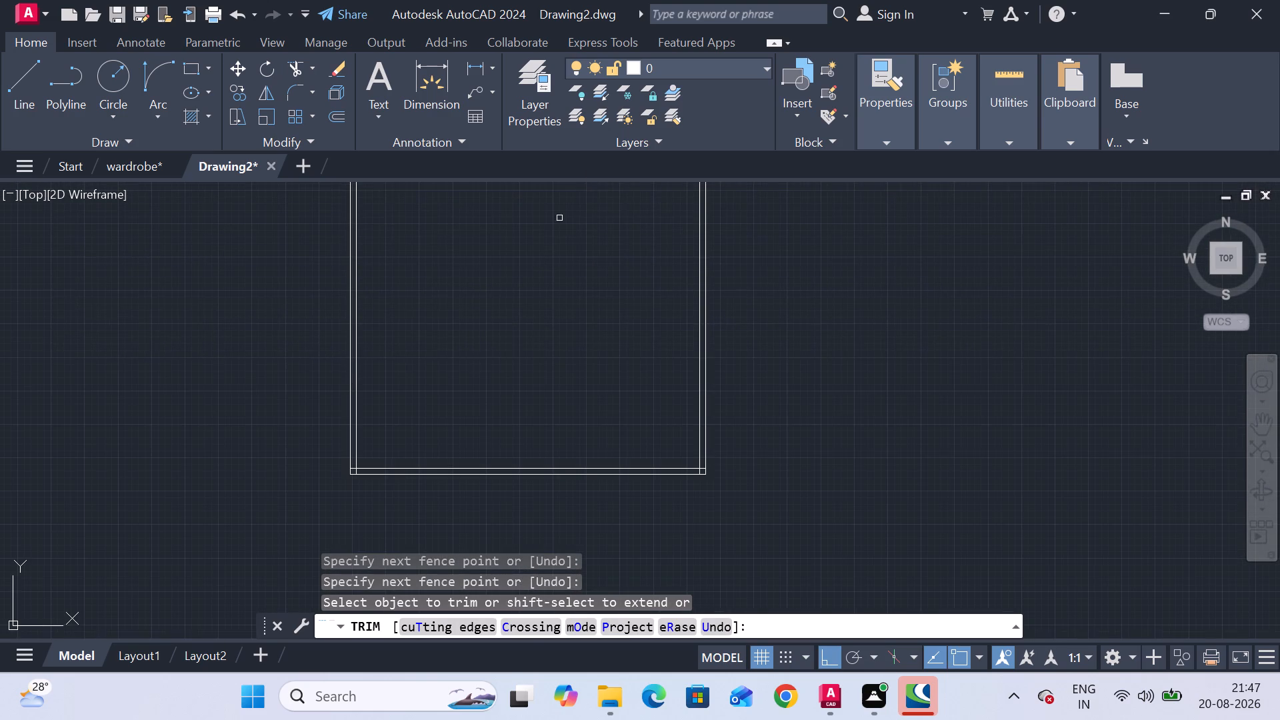
{"action": "scroll", "coordinate": [365, 485], "scroll_direction": "up", "scroll_amount": 4}
{"action": "left_click", "coordinate": [283, 365]}
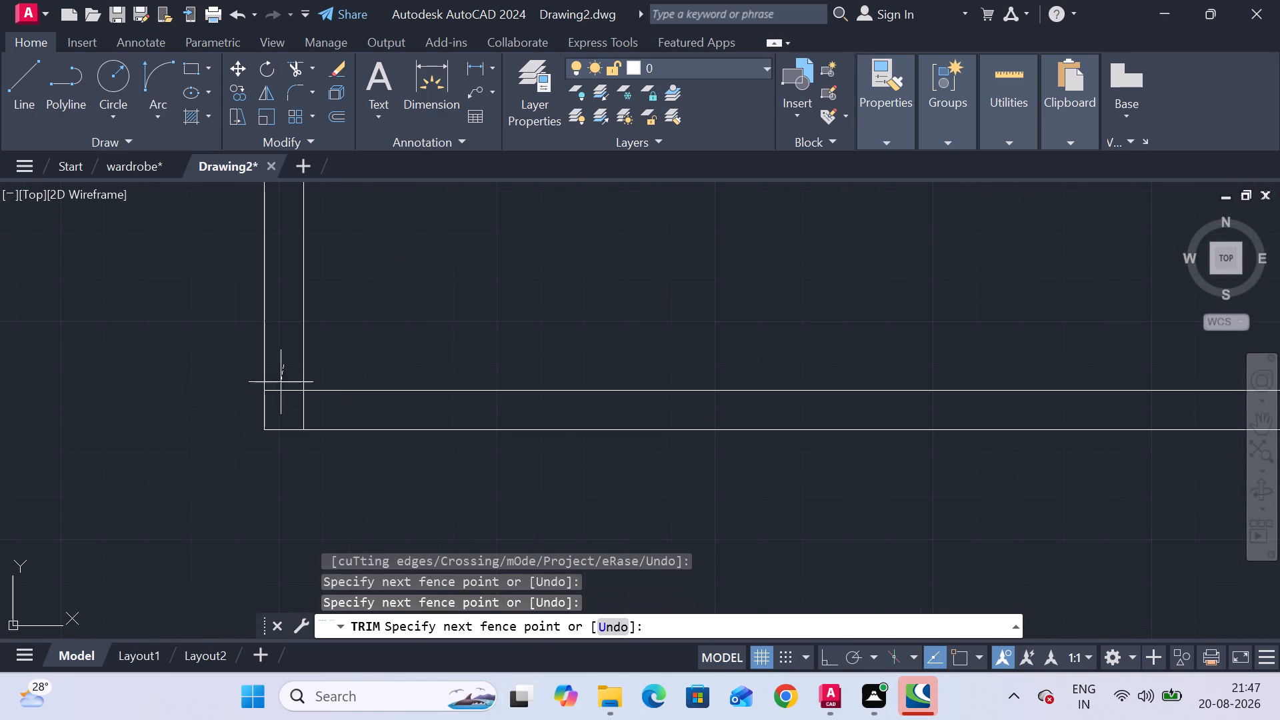
{"action": "left_click", "coordinate": [283, 424]}
{"action": "left_click", "coordinate": [285, 409]}
{"action": "left_click", "coordinate": [329, 407]}
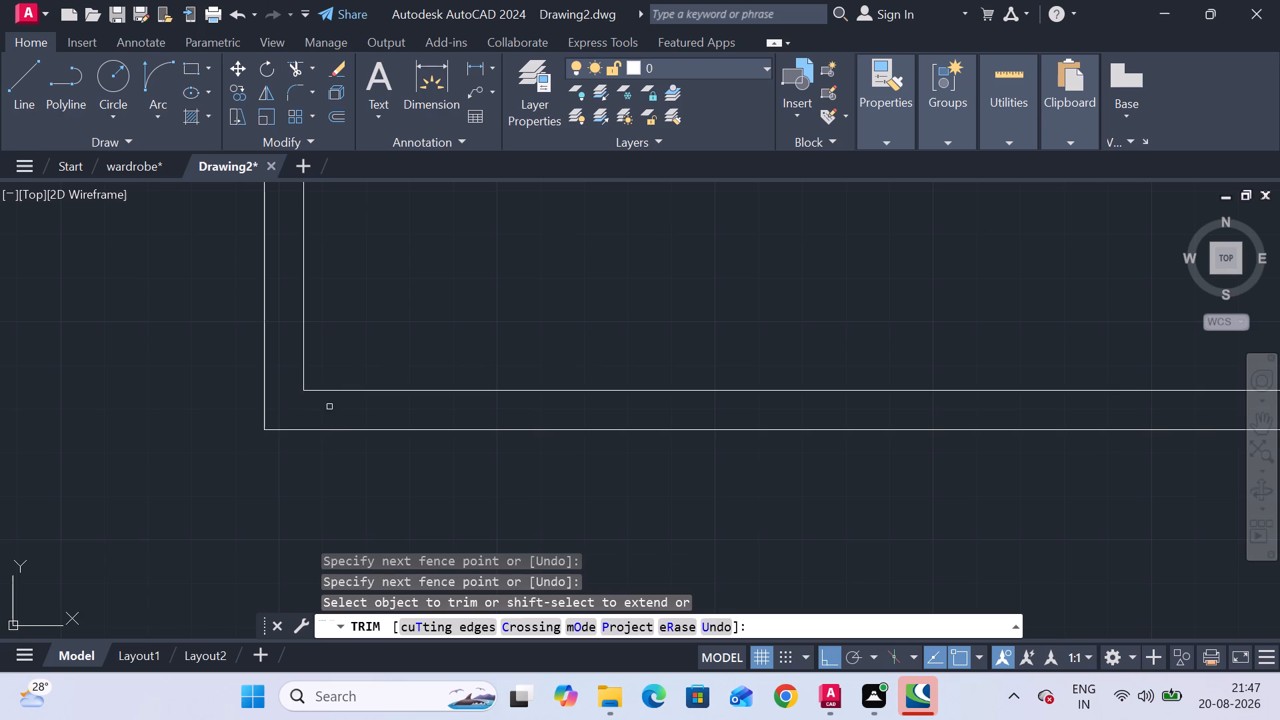
Trim the inset line ends at the bottom-right corner to close the inner wall rectangle.
{"action": "scroll", "coordinate": [352, 413], "scroll_direction": "down", "scroll_amount": 3}
{"action": "scroll", "coordinate": [946, 432], "scroll_direction": "up", "scroll_amount": 4}
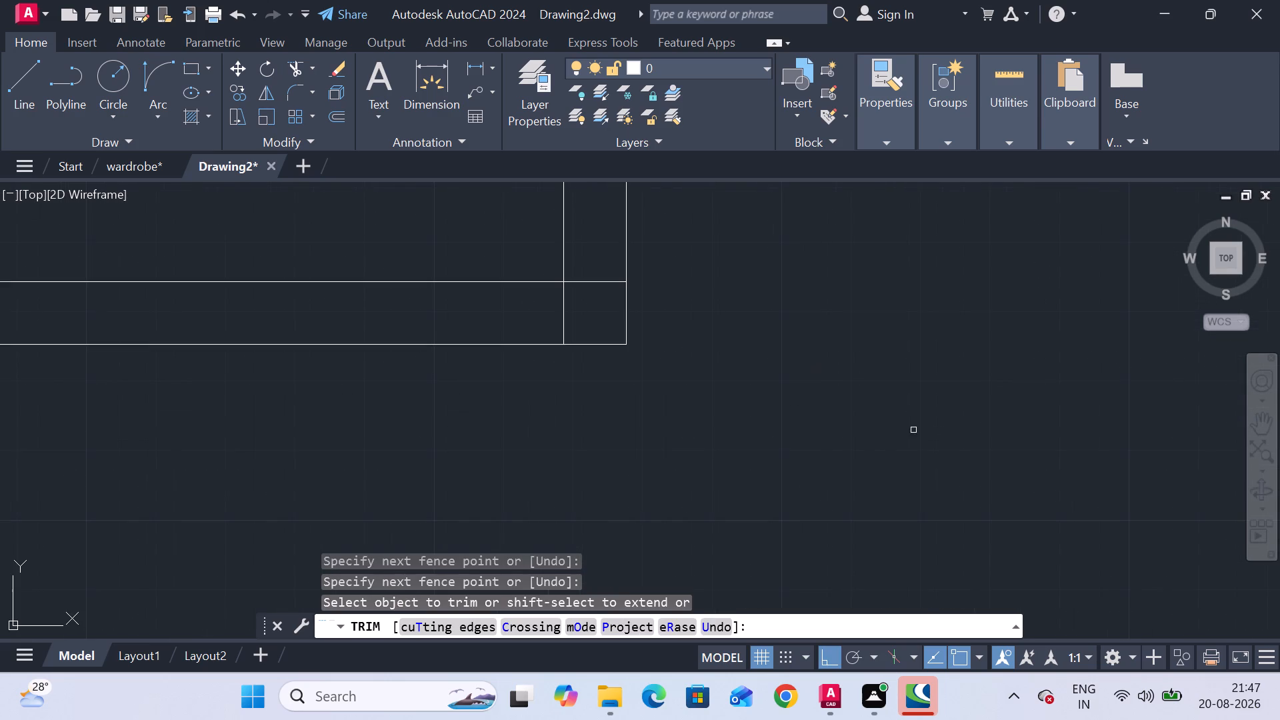
{"action": "middle_click_drag", "start_coordinate": [817, 383], "coordinate": [863, 428]}
{"action": "left_click", "coordinate": [638, 278]}
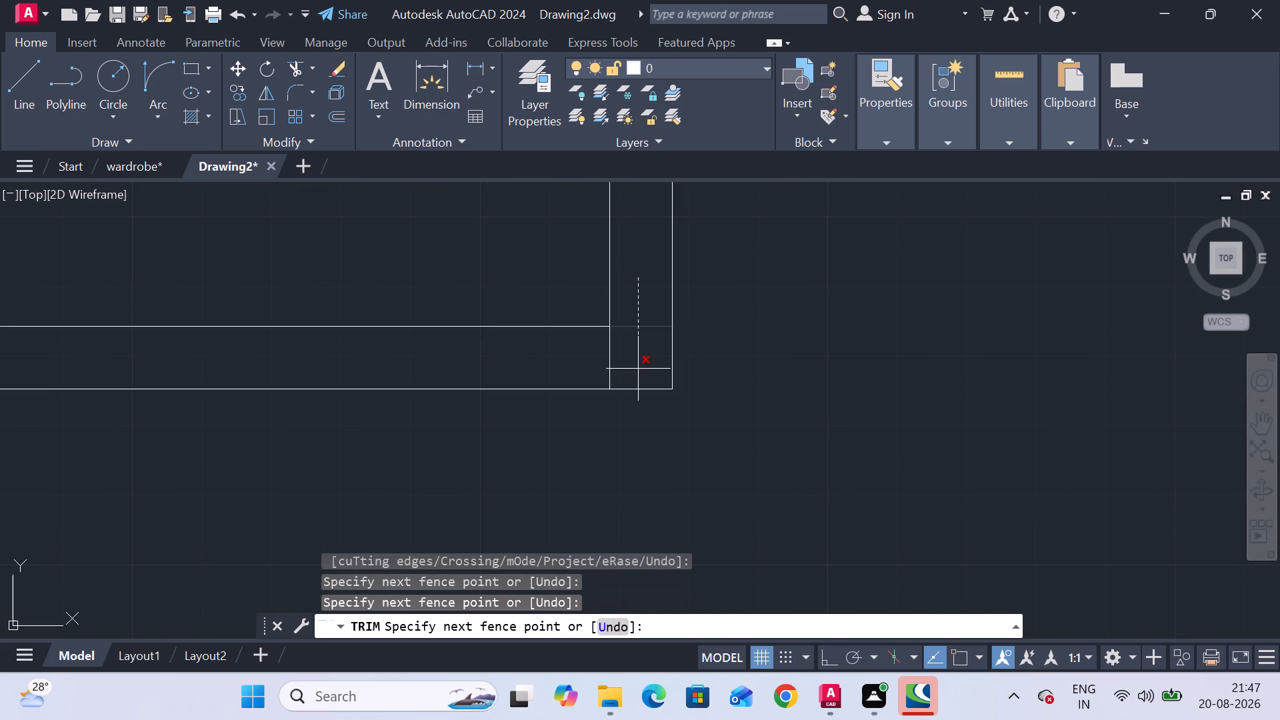
{"action": "left_click", "coordinate": [638, 369]}
{"action": "left_click", "coordinate": [636, 361]}
{"action": "left_click", "coordinate": [535, 369]}
Examine the full double-line wall outline and its top corners, and end the Trim command.
{"action": "scroll", "coordinate": [866, 390], "scroll_direction": "down", "scroll_amount": 3}
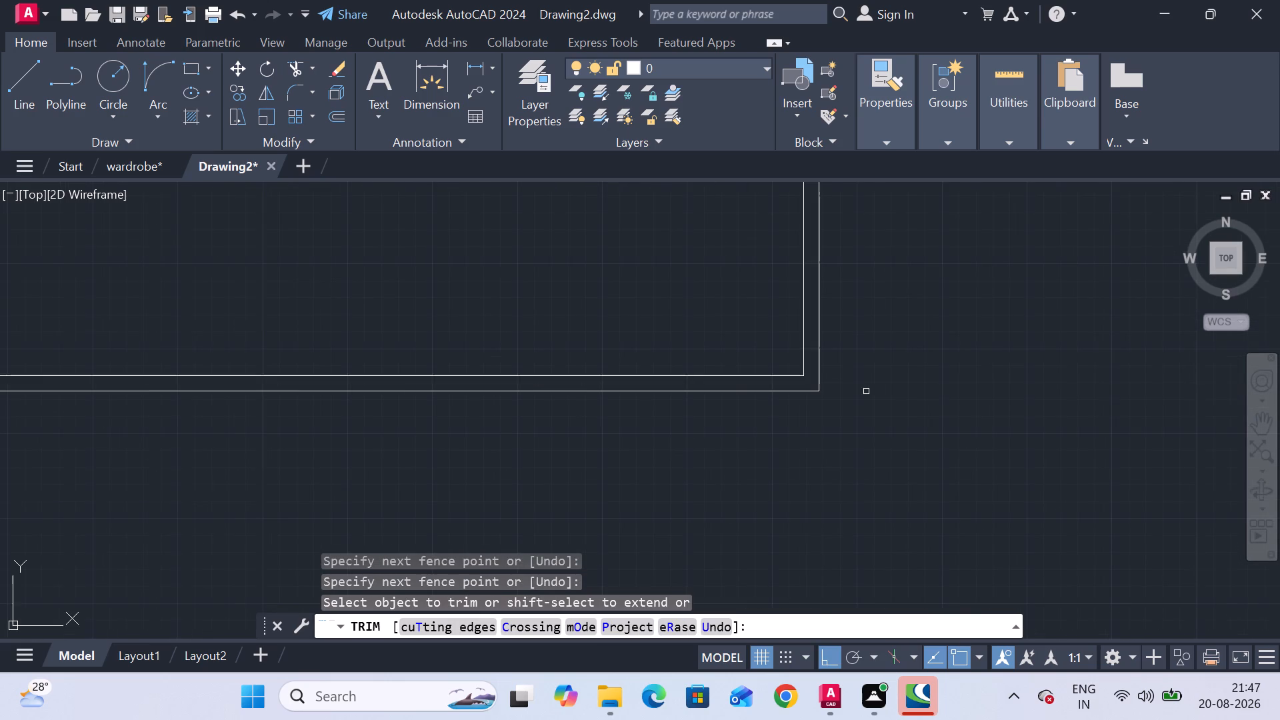
{"action": "scroll", "coordinate": [871, 391], "scroll_direction": "down", "scroll_amount": 2}
{"action": "middle_click_drag", "start_coordinate": [892, 387], "coordinate": [883, 469]}
{"action": "scroll", "coordinate": [894, 405], "scroll_direction": "down", "scroll_amount": 1}
{"action": "middle_click_drag", "start_coordinate": [894, 407], "coordinate": [894, 408]}
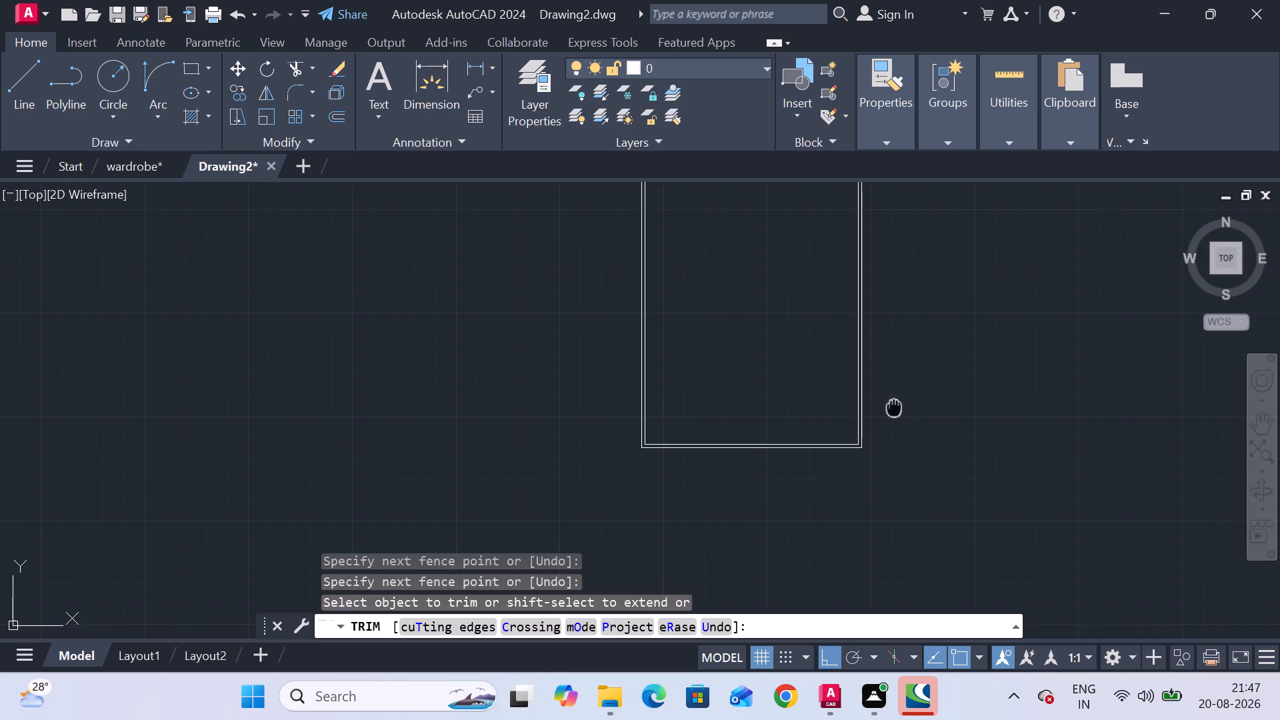
{"action": "middle_click_drag", "start_coordinate": [894, 408], "coordinate": [789, 493]}
{"action": "scroll", "coordinate": [789, 485], "scroll_direction": "down", "scroll_amount": 1}
{"action": "scroll", "coordinate": [795, 413], "scroll_direction": "up", "scroll_amount": 1}
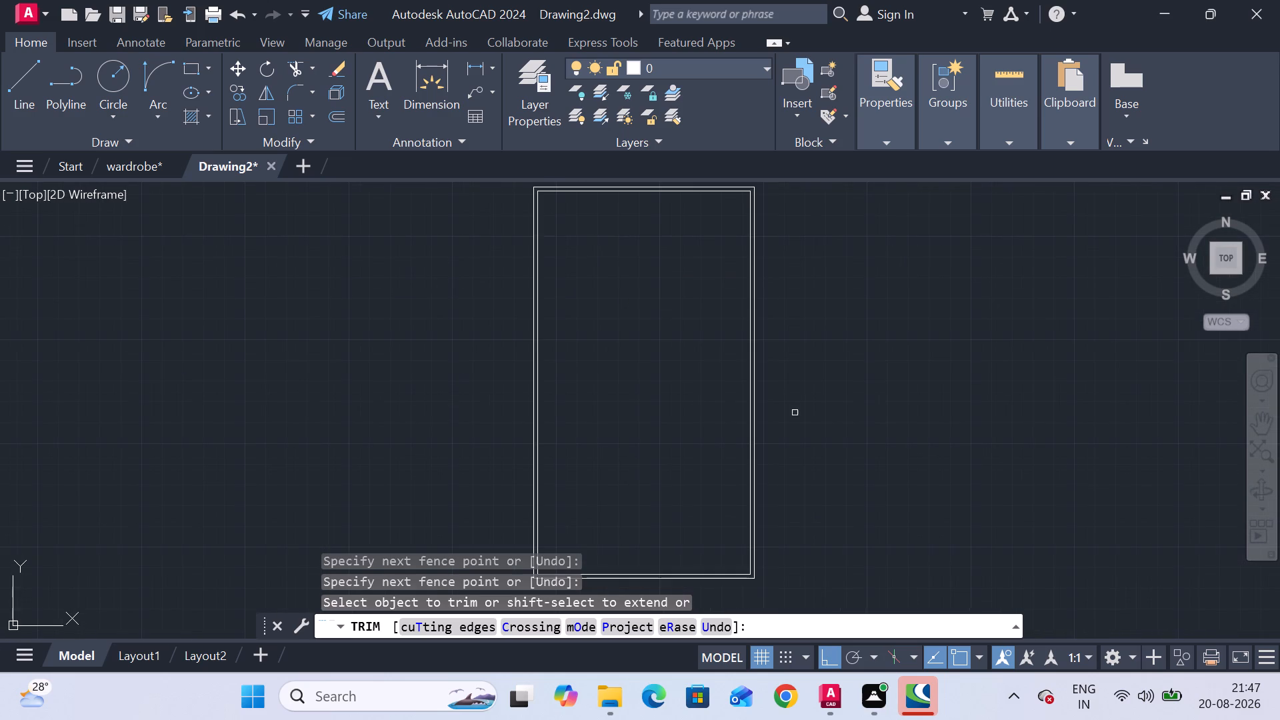
{"action": "middle_click_drag", "start_coordinate": [795, 438], "coordinate": [747, 477]}
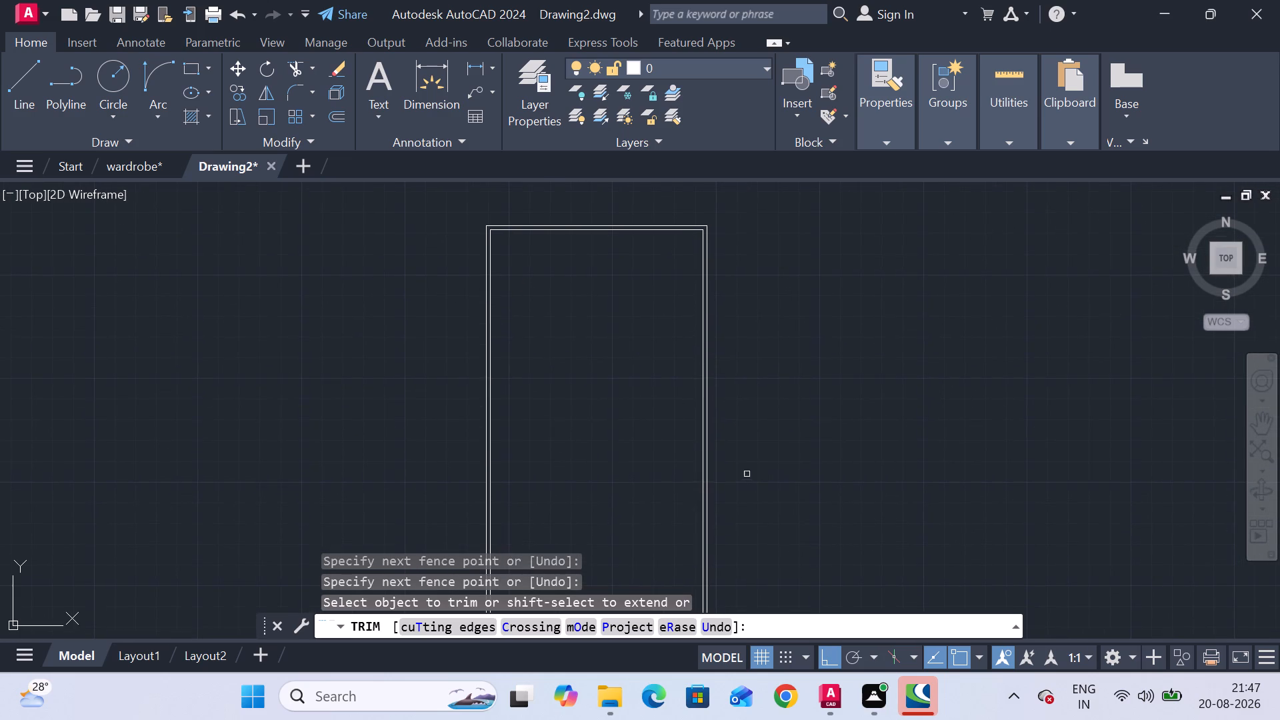
{"action": "scroll", "coordinate": [519, 223], "scroll_direction": "up", "scroll_amount": 3}
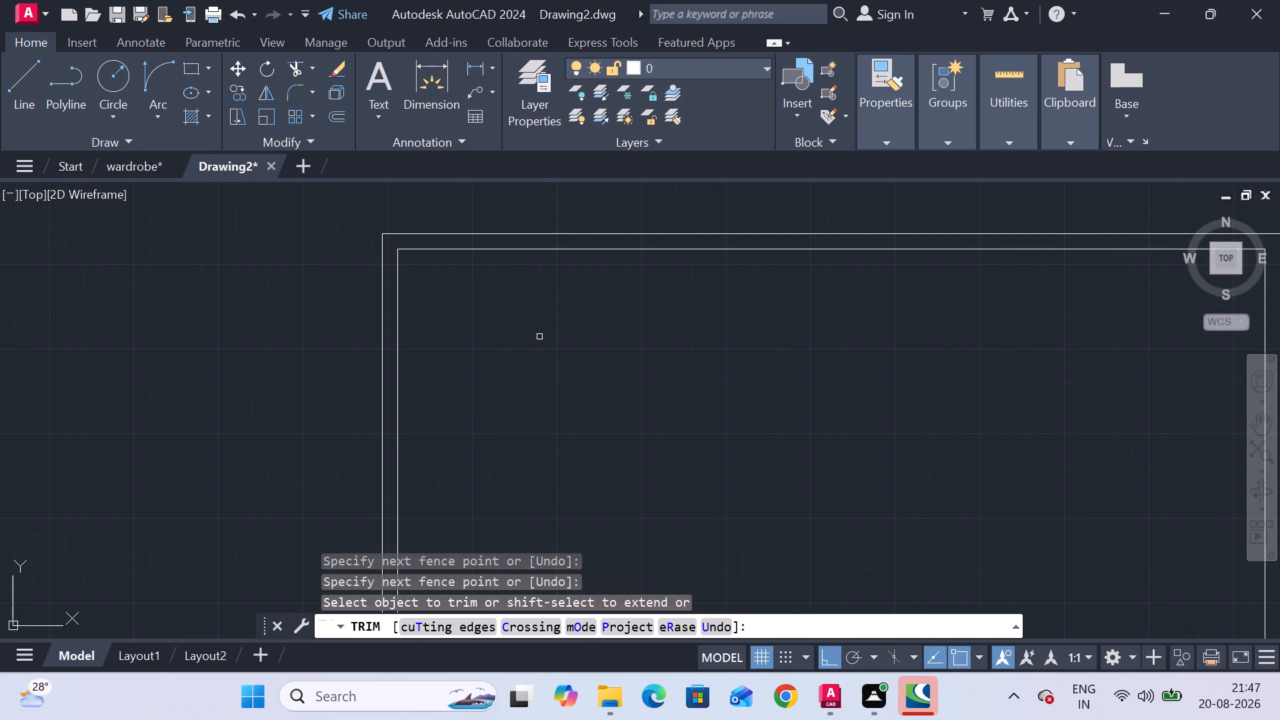
{"action": "scroll", "coordinate": [561, 341], "scroll_direction": "up", "scroll_amount": 1}
{"action": "middle_click_drag", "start_coordinate": [561, 341], "coordinate": [252, 410]}
{"action": "scroll", "coordinate": [600, 388], "scroll_direction": "down", "scroll_amount": 1}
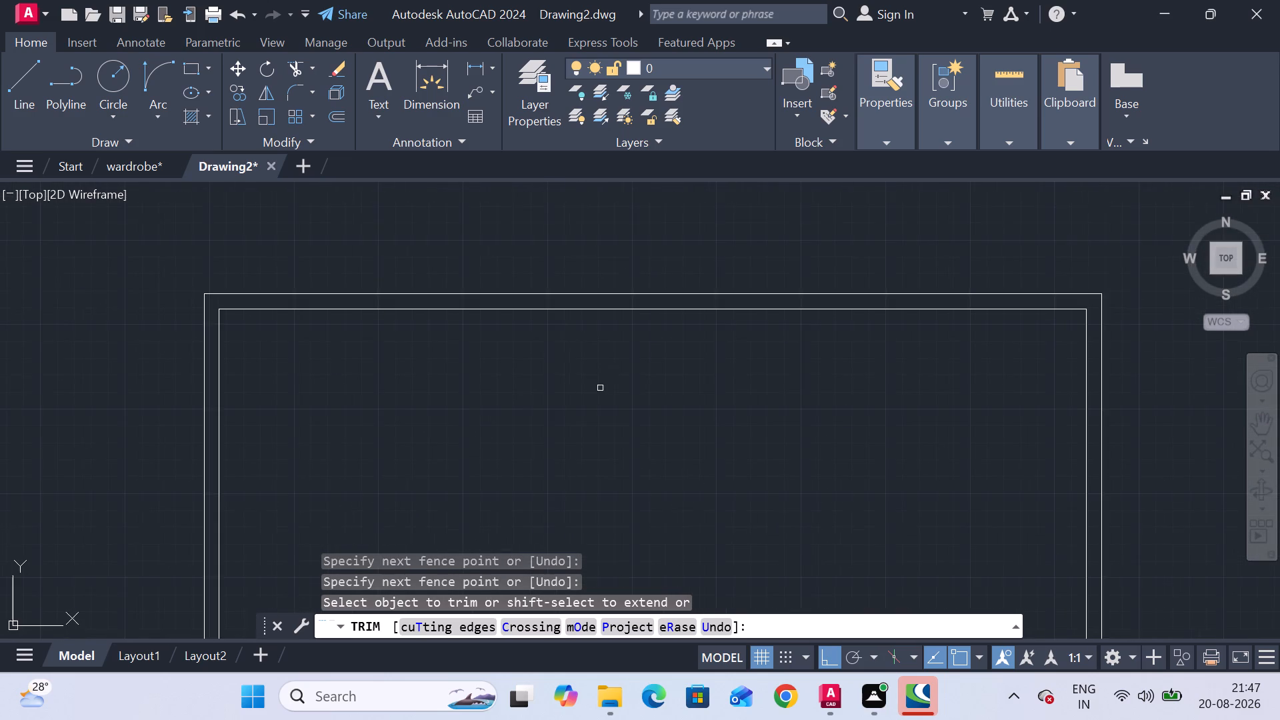
{"action": "middle_click_drag", "start_coordinate": [600, 388], "coordinate": [486, 363]}
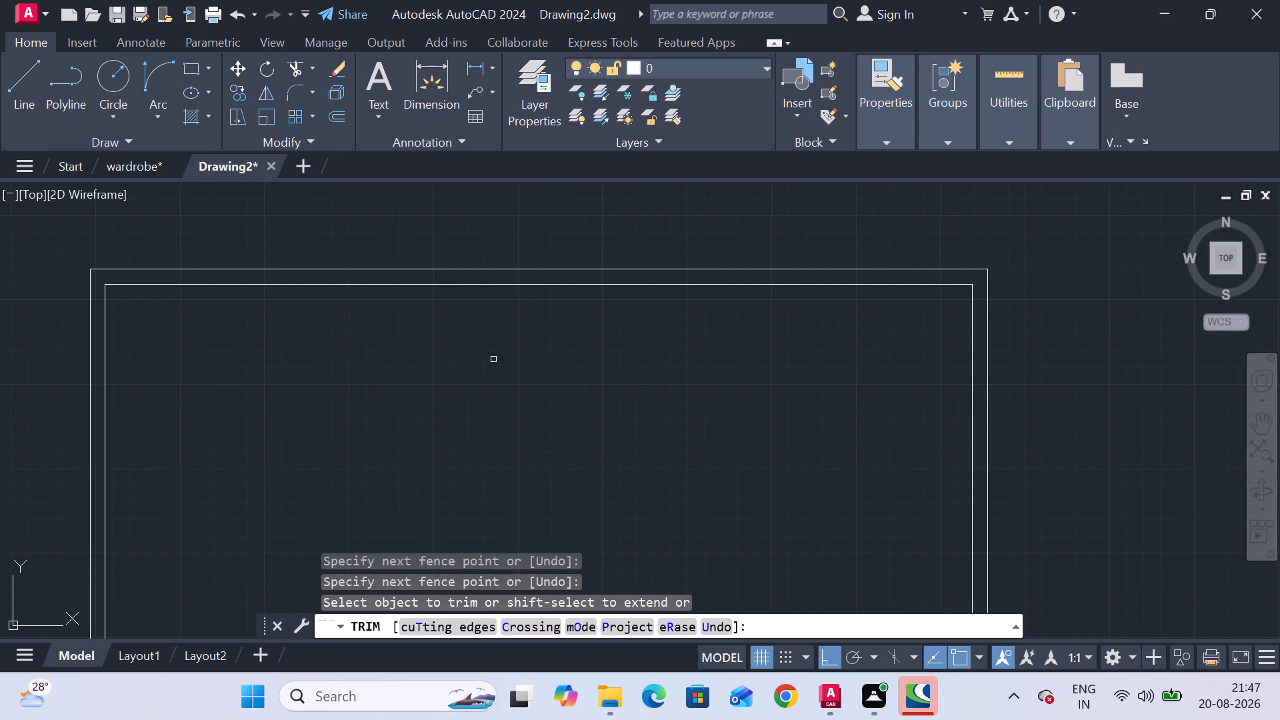
{"action": "key", "text": "Escape"}
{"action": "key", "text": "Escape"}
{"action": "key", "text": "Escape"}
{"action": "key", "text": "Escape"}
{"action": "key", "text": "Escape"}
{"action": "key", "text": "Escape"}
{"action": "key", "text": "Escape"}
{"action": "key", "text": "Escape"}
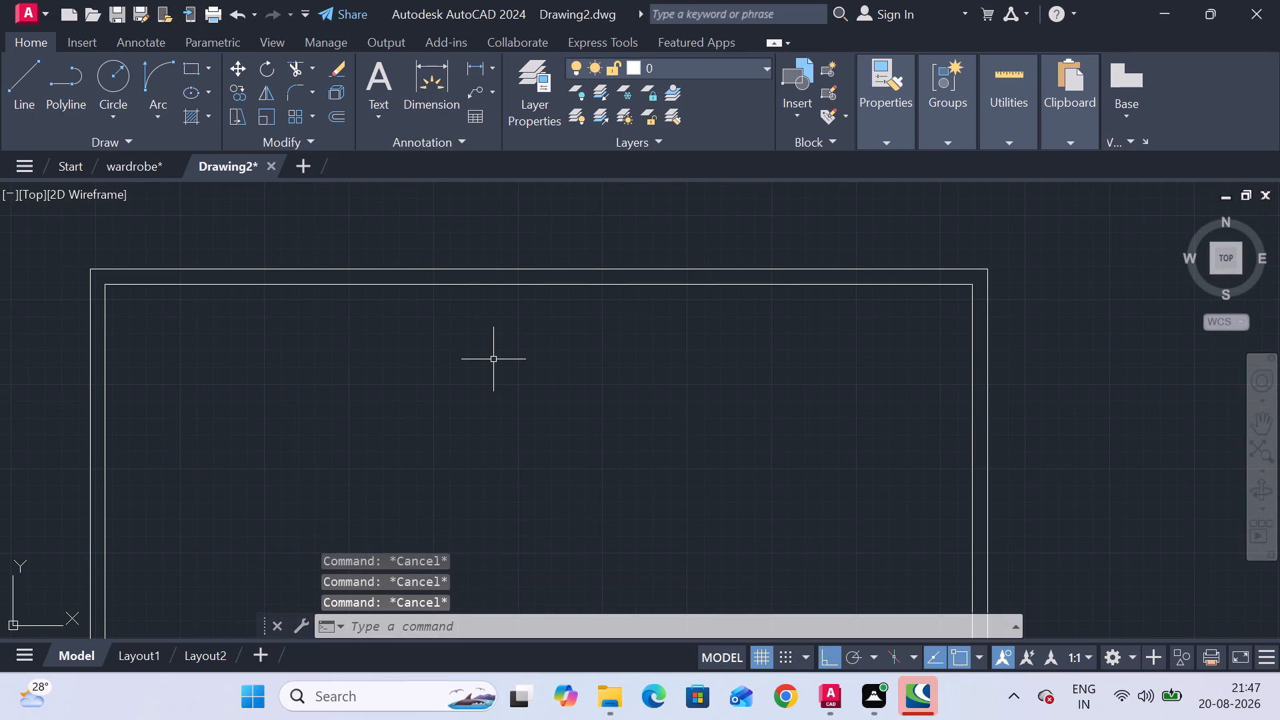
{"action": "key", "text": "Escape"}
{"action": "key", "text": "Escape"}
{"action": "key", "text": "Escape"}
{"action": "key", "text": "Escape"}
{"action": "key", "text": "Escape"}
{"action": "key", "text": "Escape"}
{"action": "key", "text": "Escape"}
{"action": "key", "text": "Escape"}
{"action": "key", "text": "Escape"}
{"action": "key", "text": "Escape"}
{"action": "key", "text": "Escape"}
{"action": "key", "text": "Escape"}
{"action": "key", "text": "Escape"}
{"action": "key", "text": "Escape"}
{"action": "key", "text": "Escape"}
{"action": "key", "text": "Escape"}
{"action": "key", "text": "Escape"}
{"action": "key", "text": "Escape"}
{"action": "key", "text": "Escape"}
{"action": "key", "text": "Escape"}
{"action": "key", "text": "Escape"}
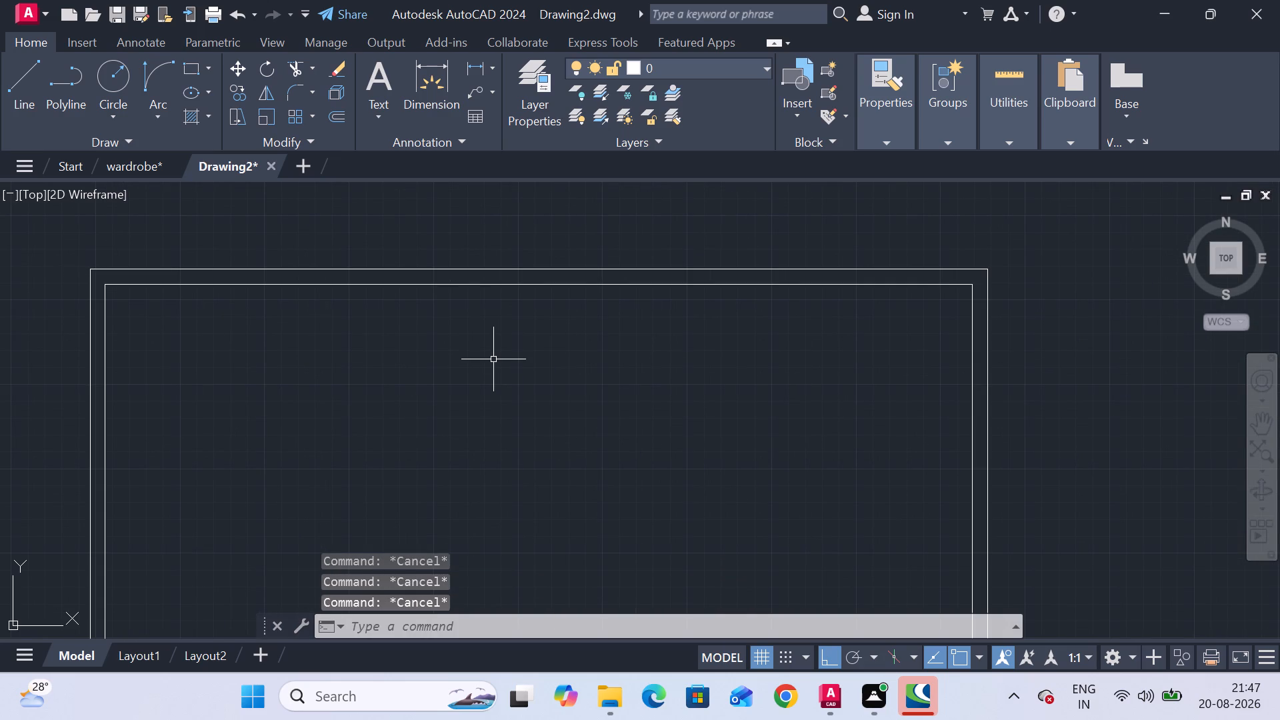
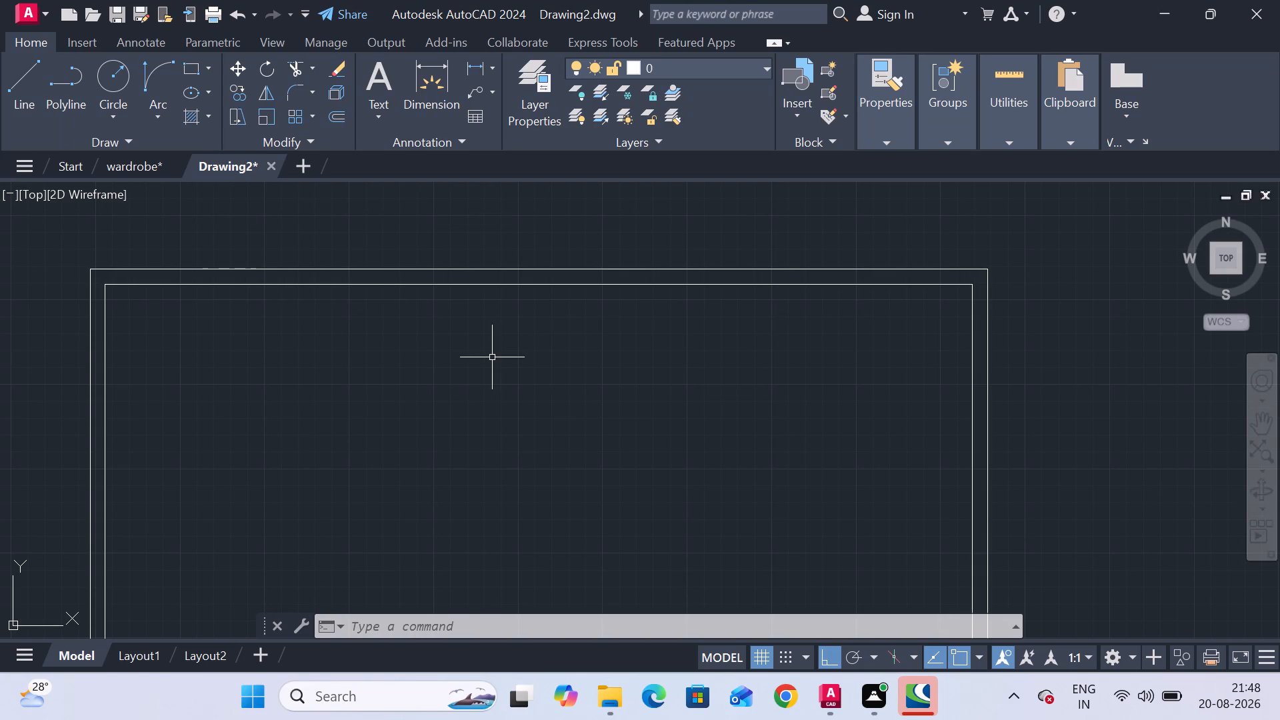
Draw a line from the outline's outer top-right corner 4.5" down, continuing along the middle of the top wall to the outer left wall line.
{"action": "scroll", "coordinate": [1004, 302], "scroll_direction": "up", "scroll_amount": 1}
{"action": "middle_click_drag", "start_coordinate": [1004, 302], "coordinate": [856, 398]}
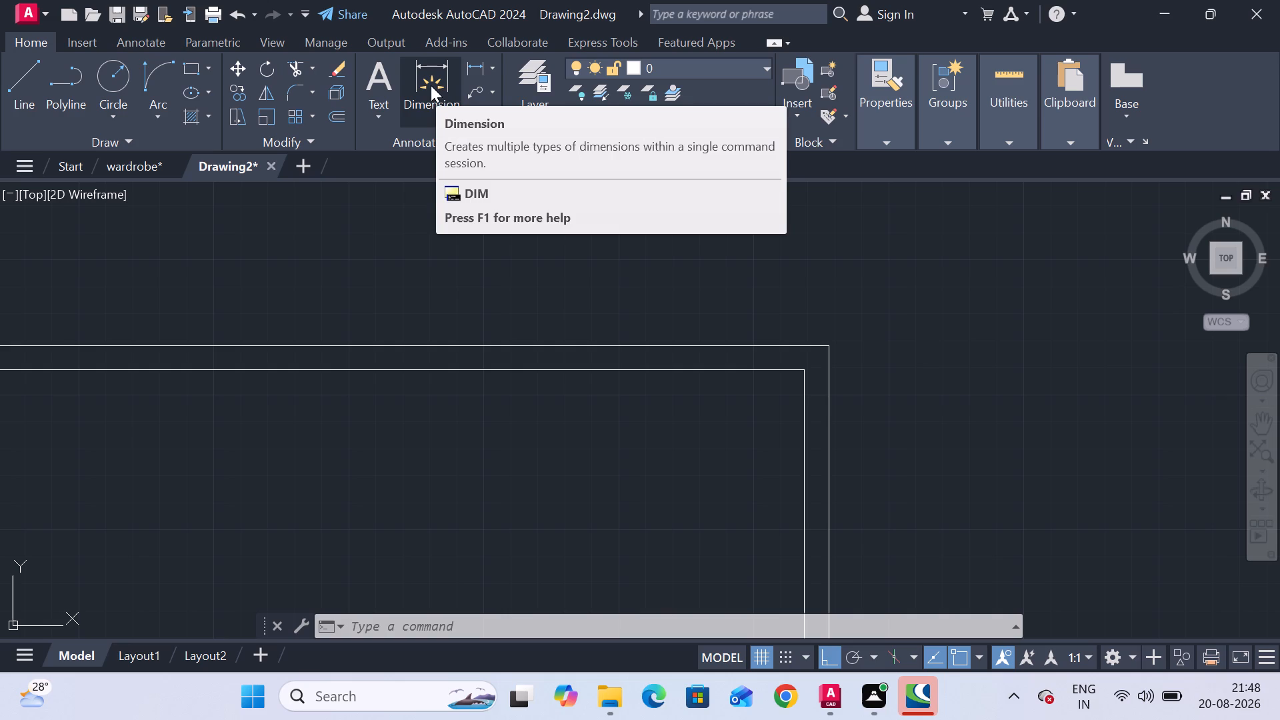
{"action": "left_click", "coordinate": [21, 100]}
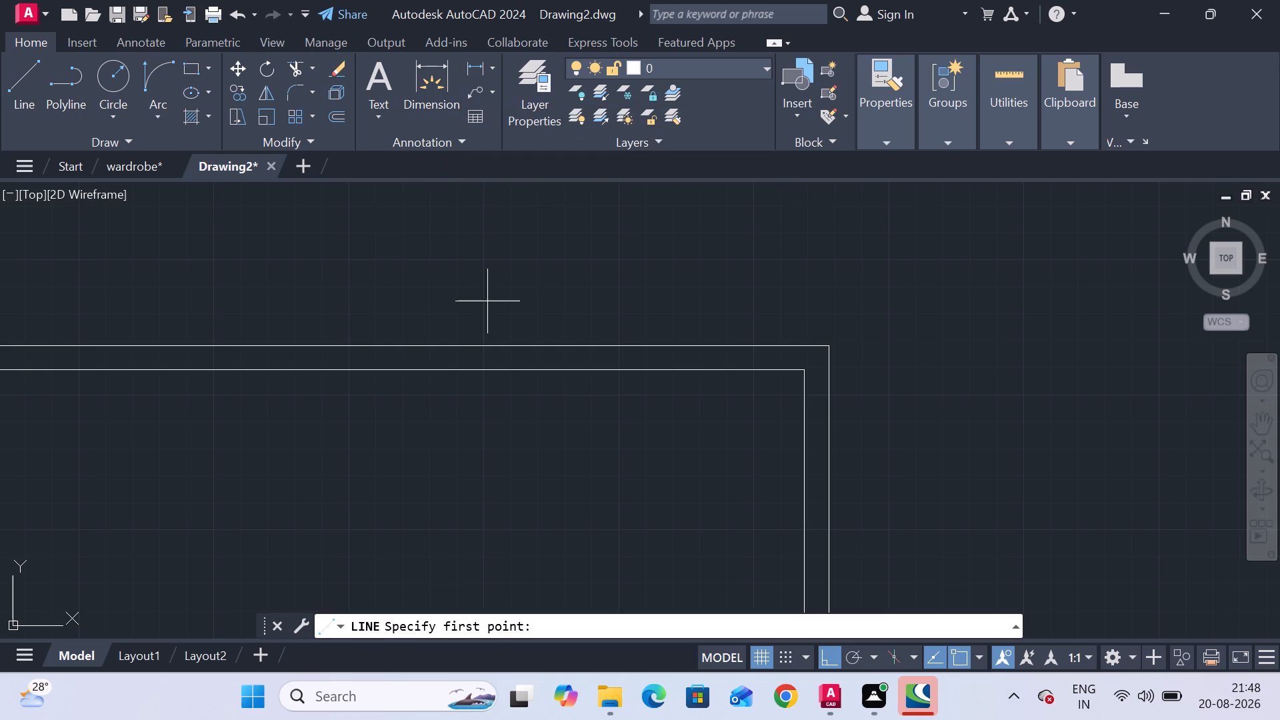
{"action": "left_click", "coordinate": [829, 349]}
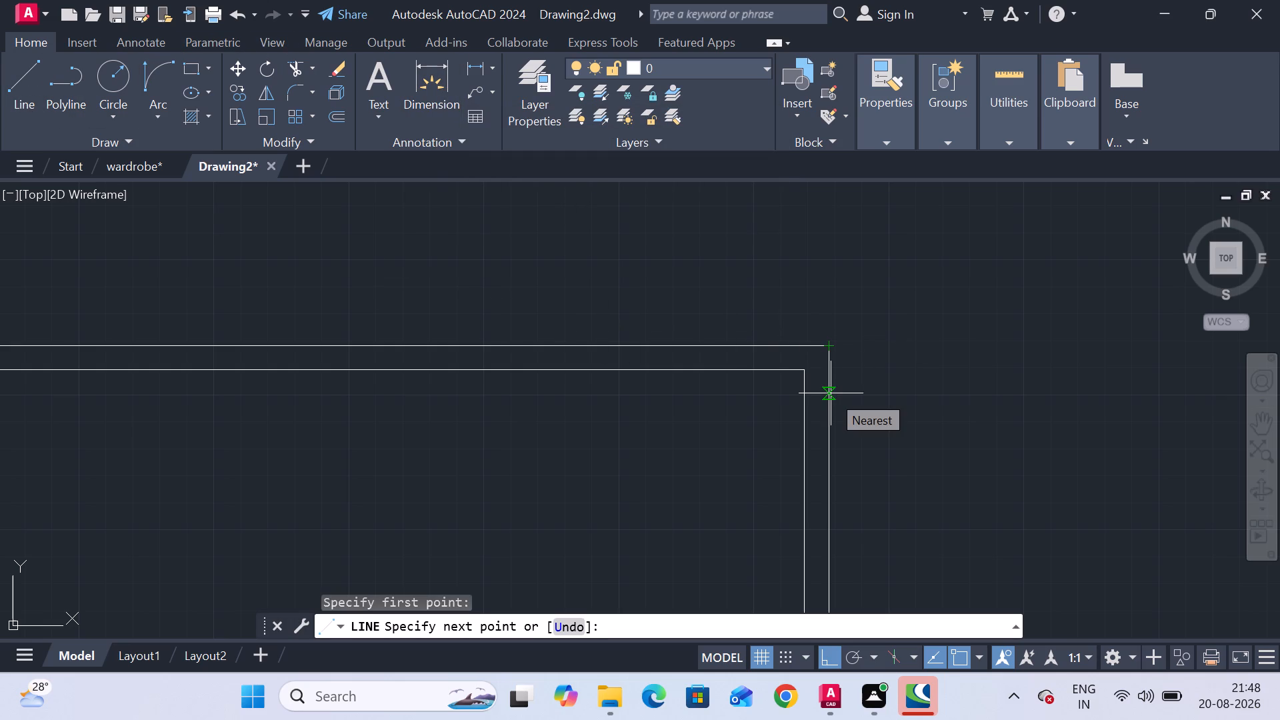
{"action": "key", "text": "4"}
{"action": "type", "text": ".5"}
{"action": "key", "text": "shift+quotedbl"}
{"action": "key", "text": "Return"}
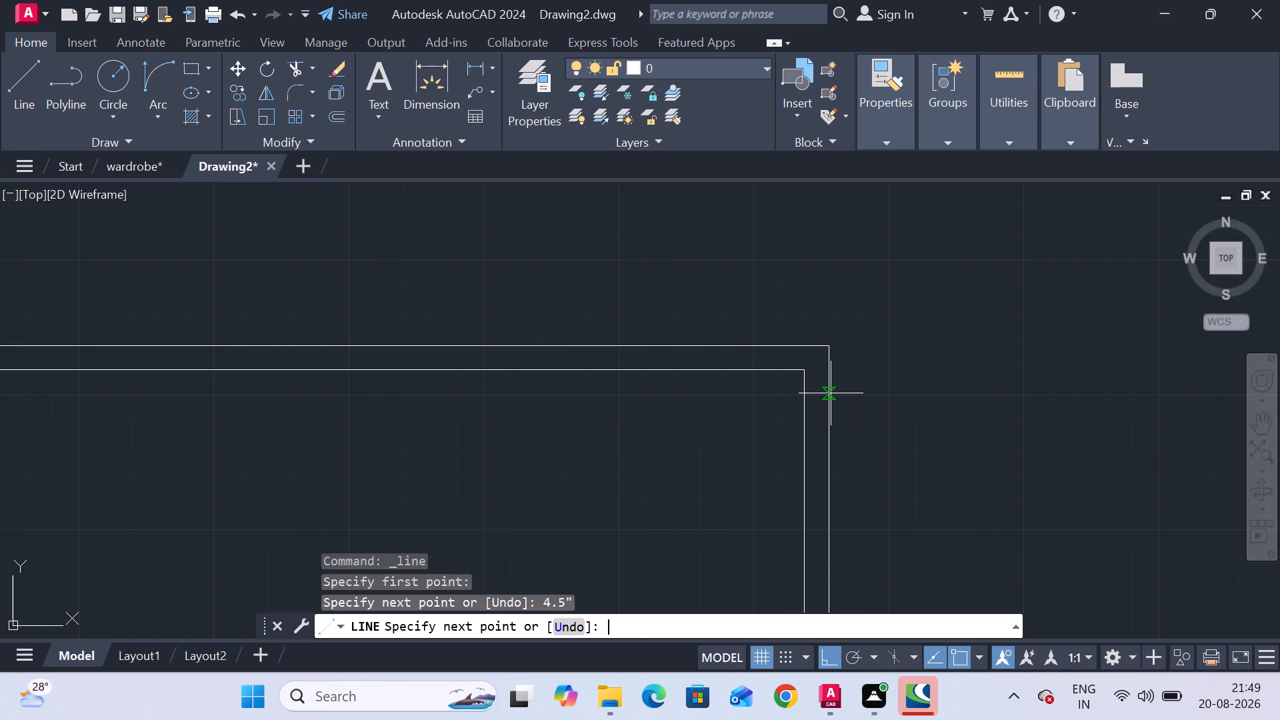
{"action": "scroll", "coordinate": [623, 378], "scroll_direction": "down", "scroll_amount": 2}
{"action": "middle_click_drag", "start_coordinate": [623, 378], "coordinate": [713, 378]}
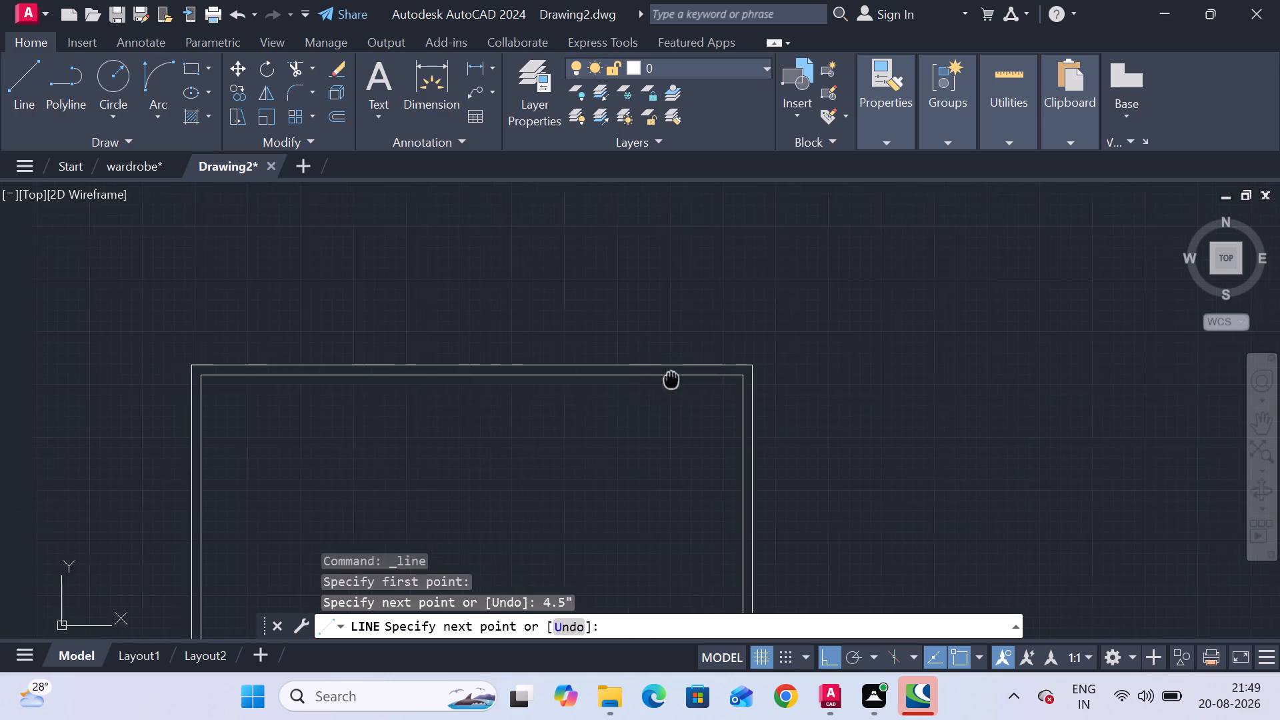
{"action": "middle_click_drag", "start_coordinate": [713, 378], "coordinate": [797, 374]}
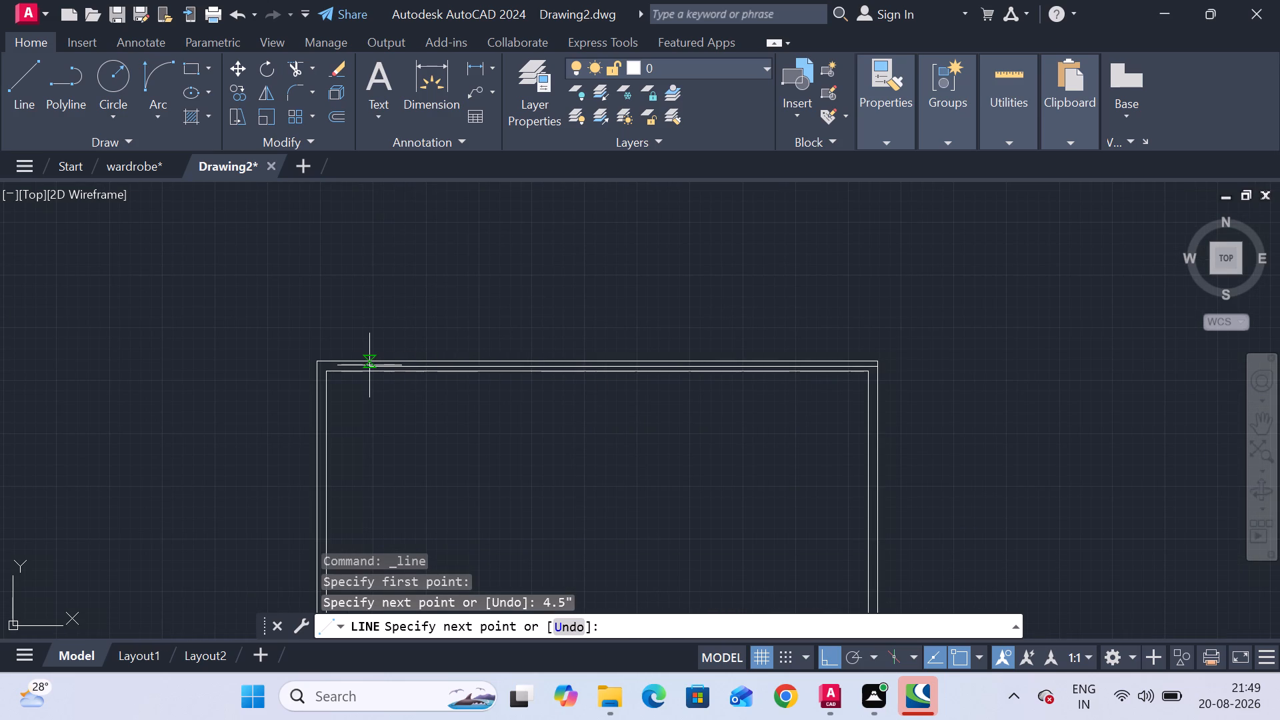
{"action": "scroll", "coordinate": [369, 367], "scroll_direction": "up", "scroll_amount": 3}
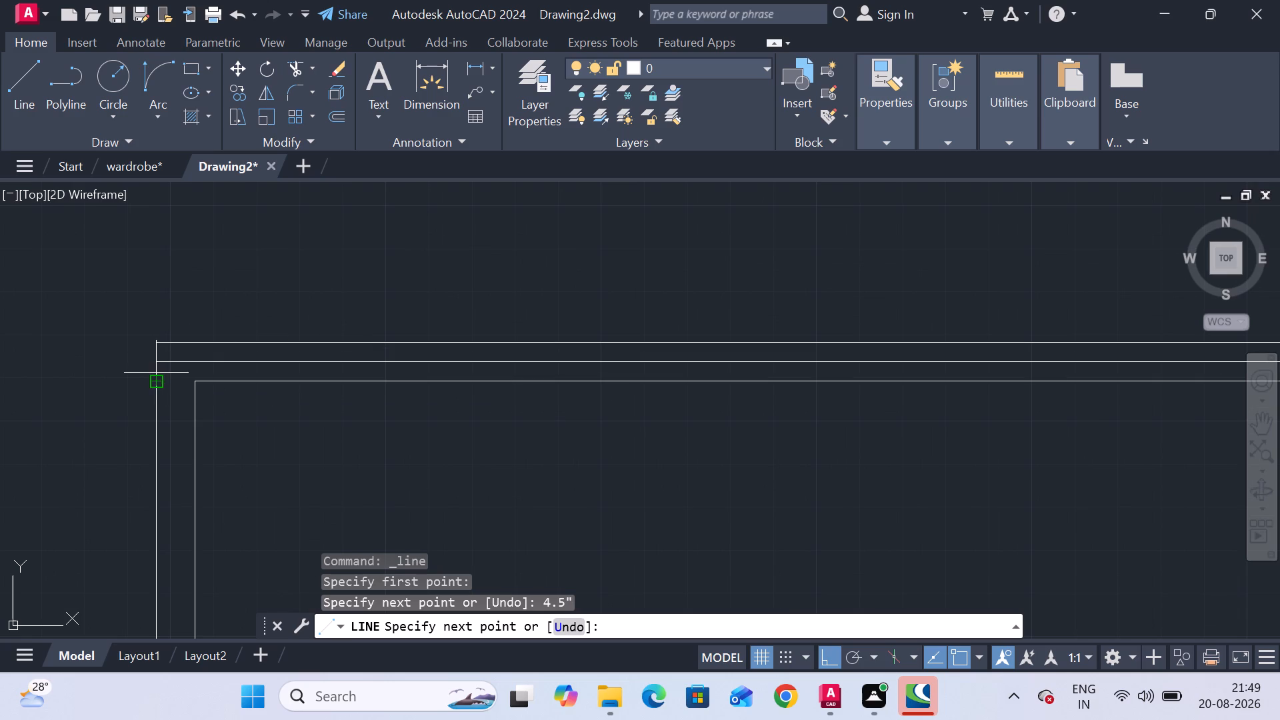
{"action": "left_click", "coordinate": [156, 365]}
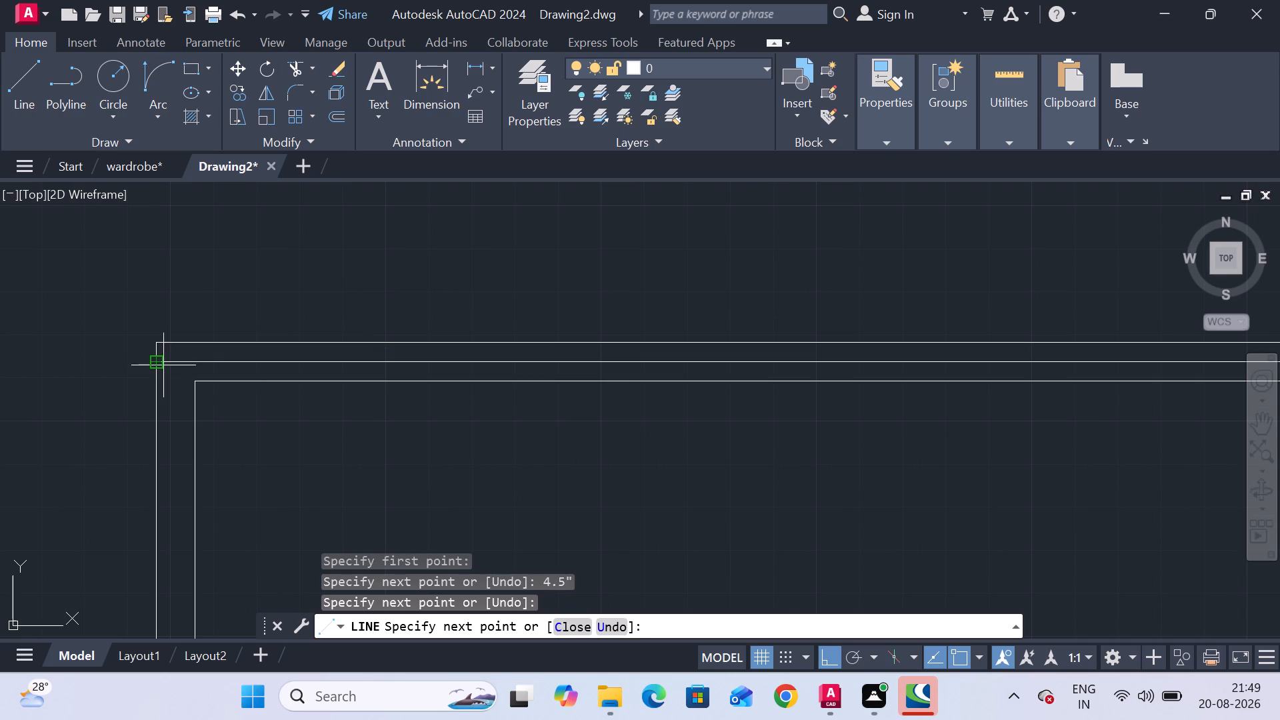
{"action": "key", "text": "Escape"}
Draw a line from the outer top-right corner 4.5" inward, continuing down the middle of the right wall to the outer bottom line.
{"action": "scroll", "coordinate": [285, 417], "scroll_direction": "down", "scroll_amount": 3}
{"action": "middle_click_drag", "start_coordinate": [548, 483], "coordinate": [435, 302]}
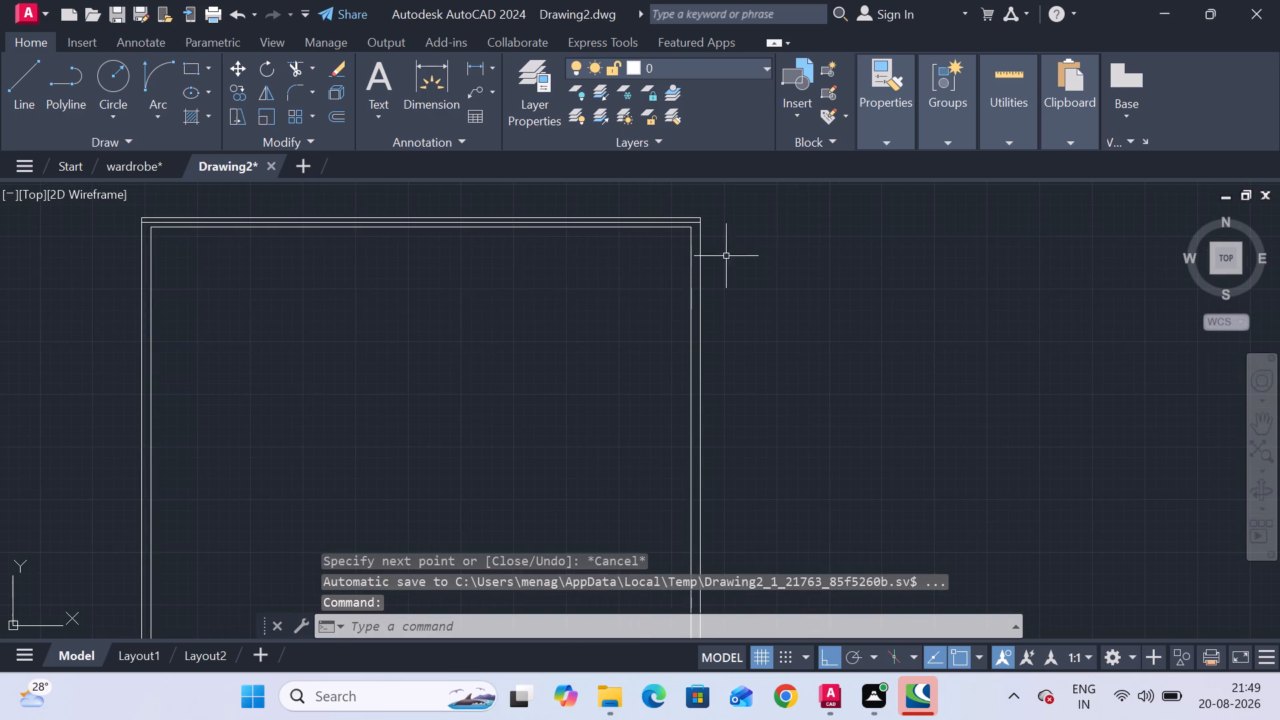
{"action": "scroll", "coordinate": [740, 239], "scroll_direction": "up", "scroll_amount": 3}
{"action": "middle_click_drag", "start_coordinate": [740, 239], "coordinate": [750, 384]}
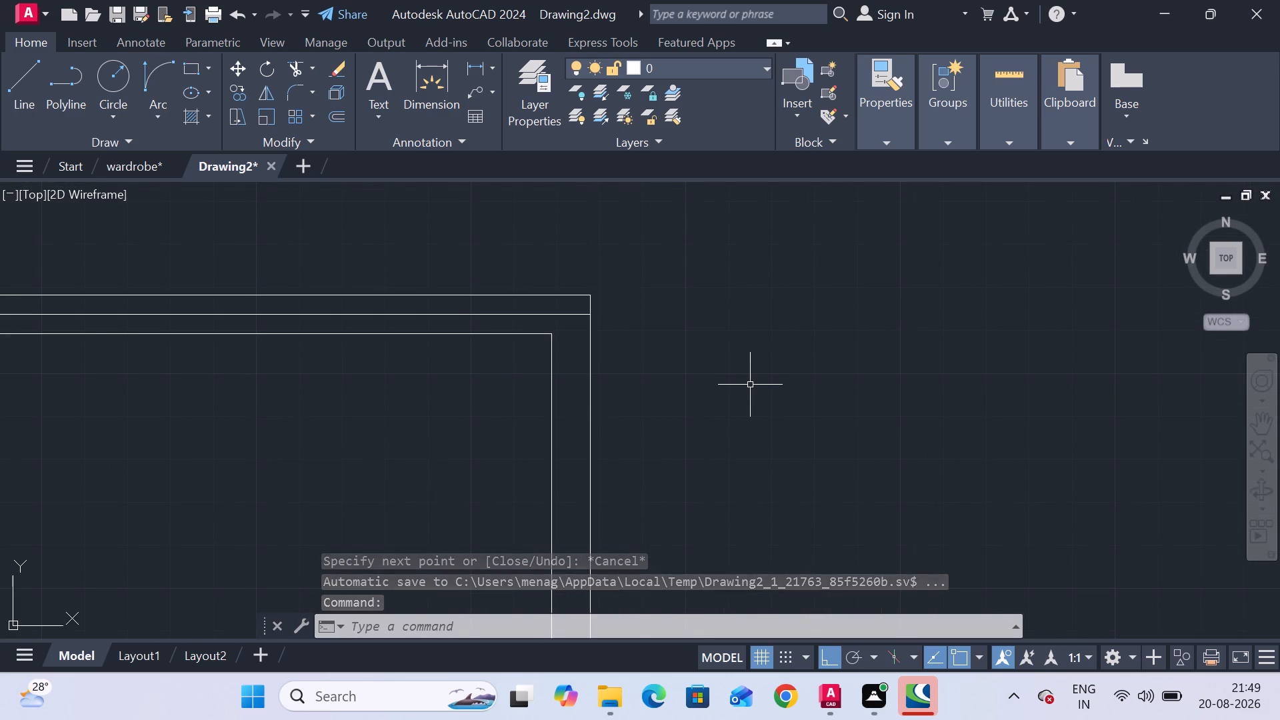
{"action": "left_click", "coordinate": [14, 97]}
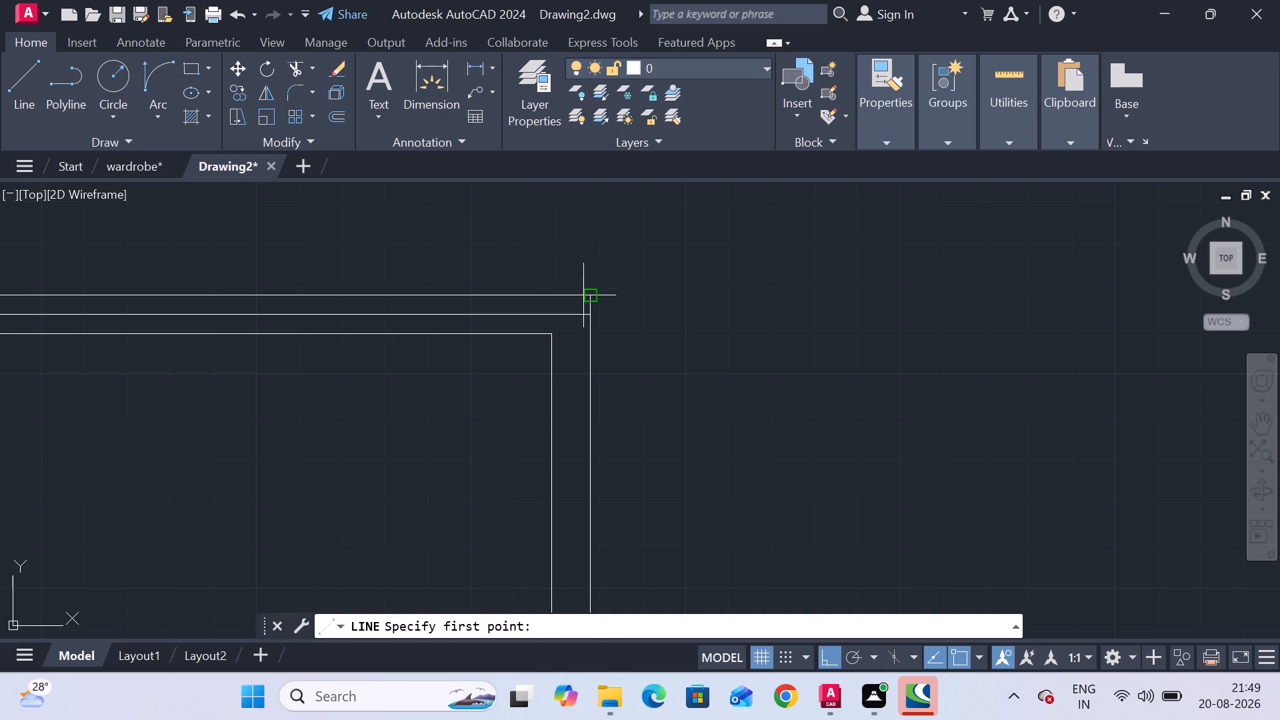
{"action": "left_click", "coordinate": [585, 296]}
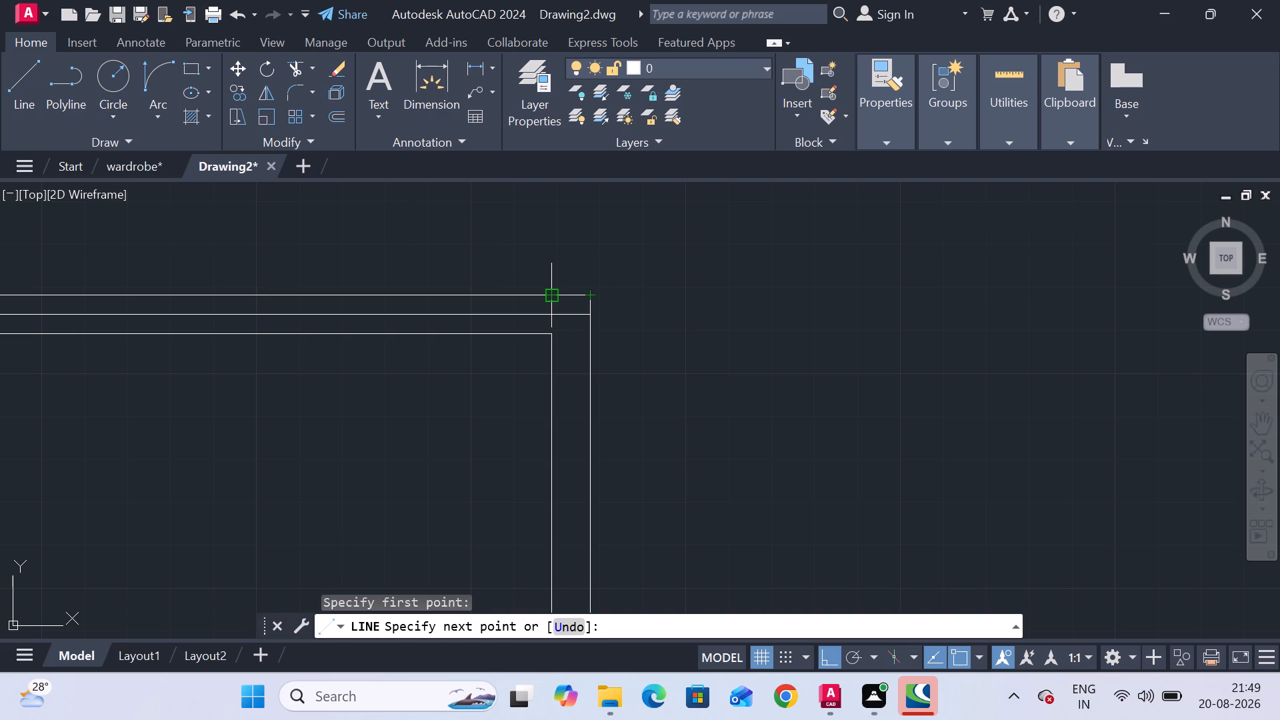
{"action": "key", "text": "4"}
{"action": "left_click", "coordinate": [557, 295]}
{"action": "key", "text": "period"}
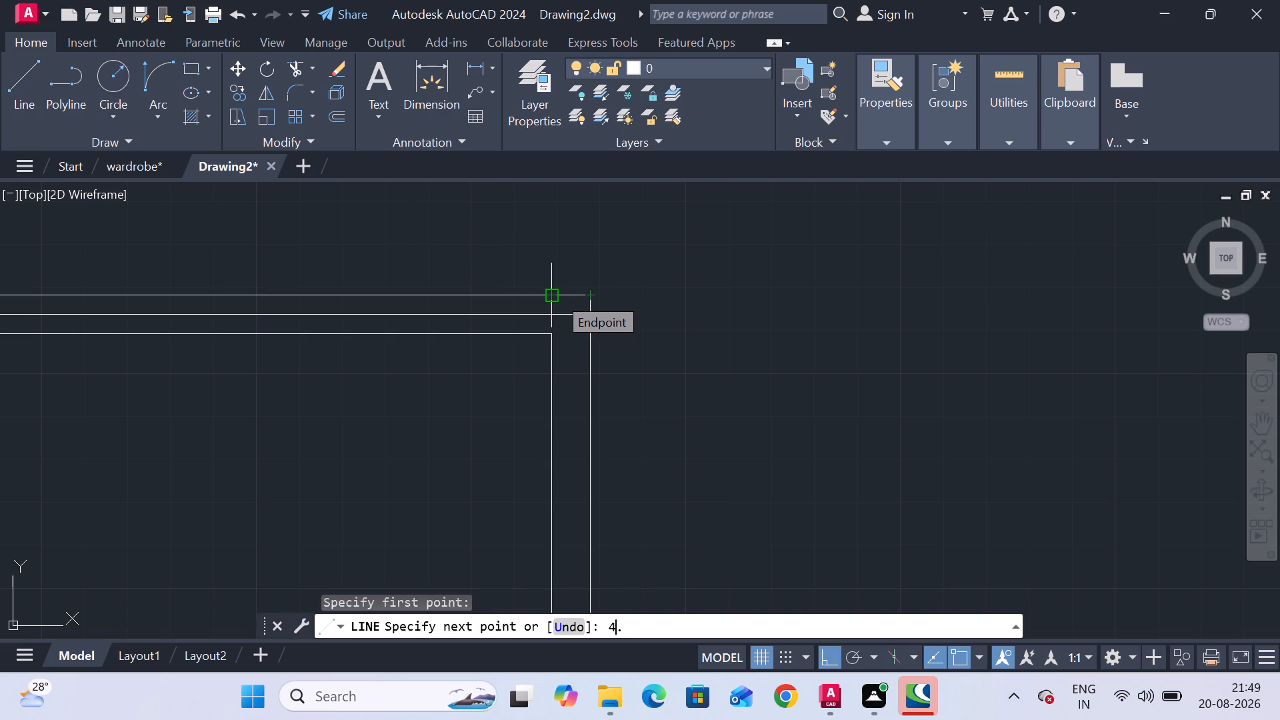
{"action": "key", "text": "5"}
{"action": "key", "text": "shift+quotedbl"}
{"action": "key", "text": "Return"}
{"action": "scroll", "coordinate": [581, 421], "scroll_direction": "down", "scroll_amount": 3}
{"action": "middle_click_drag", "start_coordinate": [576, 421], "coordinate": [559, 317]}
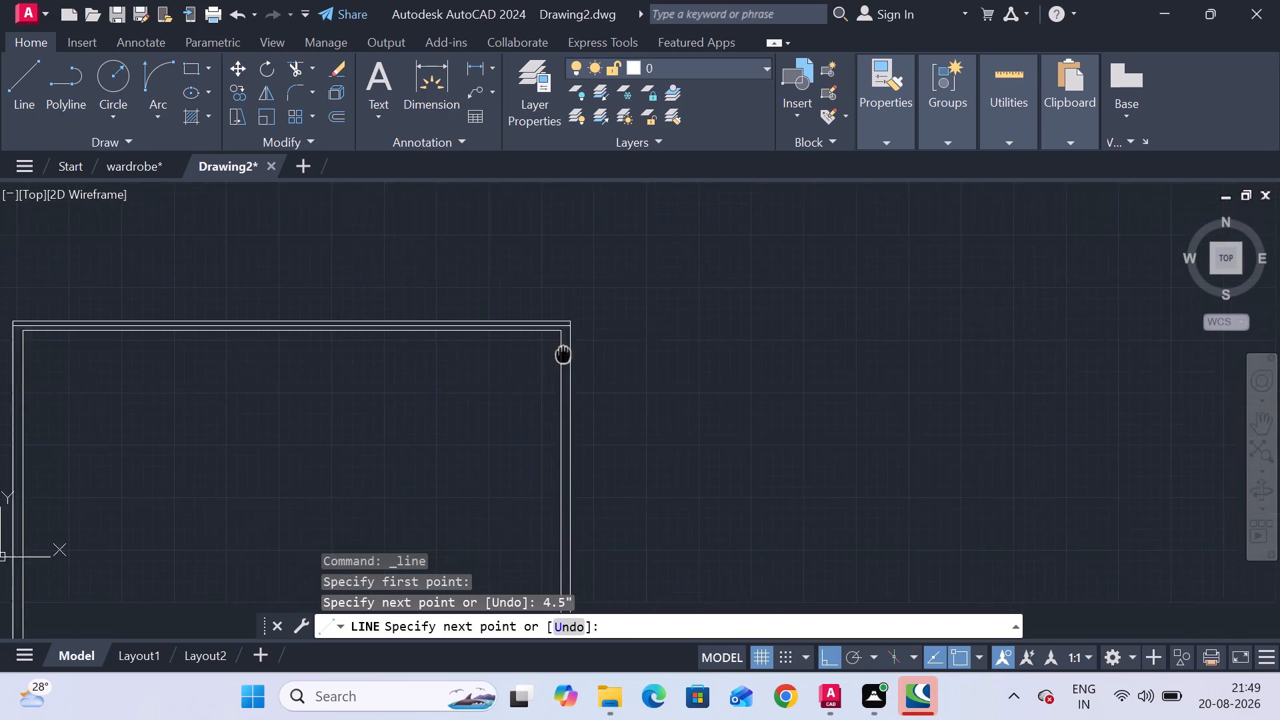
{"action": "middle_click_drag", "start_coordinate": [559, 317], "coordinate": [559, 211]}
{"action": "scroll", "coordinate": [563, 464], "scroll_direction": "down", "scroll_amount": 1}
{"action": "middle_click_drag", "start_coordinate": [563, 464], "coordinate": [560, 222]}
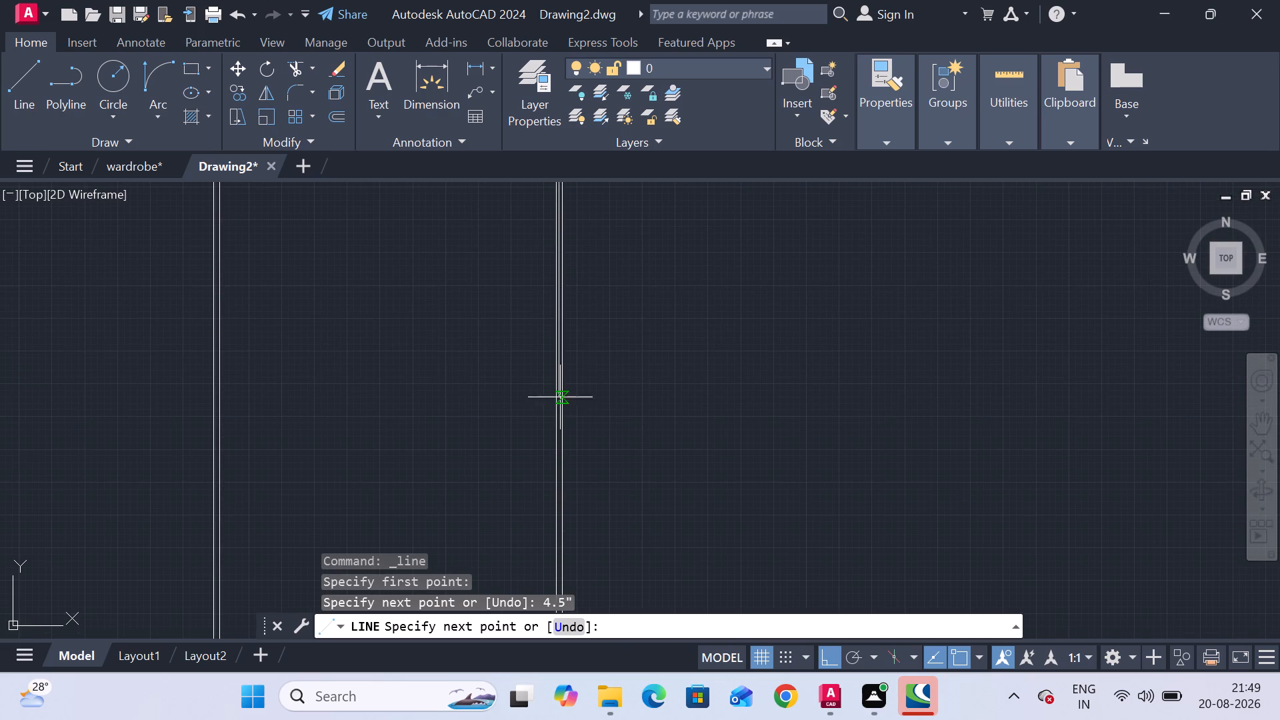
{"action": "scroll", "coordinate": [560, 433], "scroll_direction": "up", "scroll_amount": 1}
{"action": "middle_click_drag", "start_coordinate": [560, 433], "coordinate": [560, 193]}
{"action": "scroll", "coordinate": [564, 420], "scroll_direction": "up", "scroll_amount": 2}
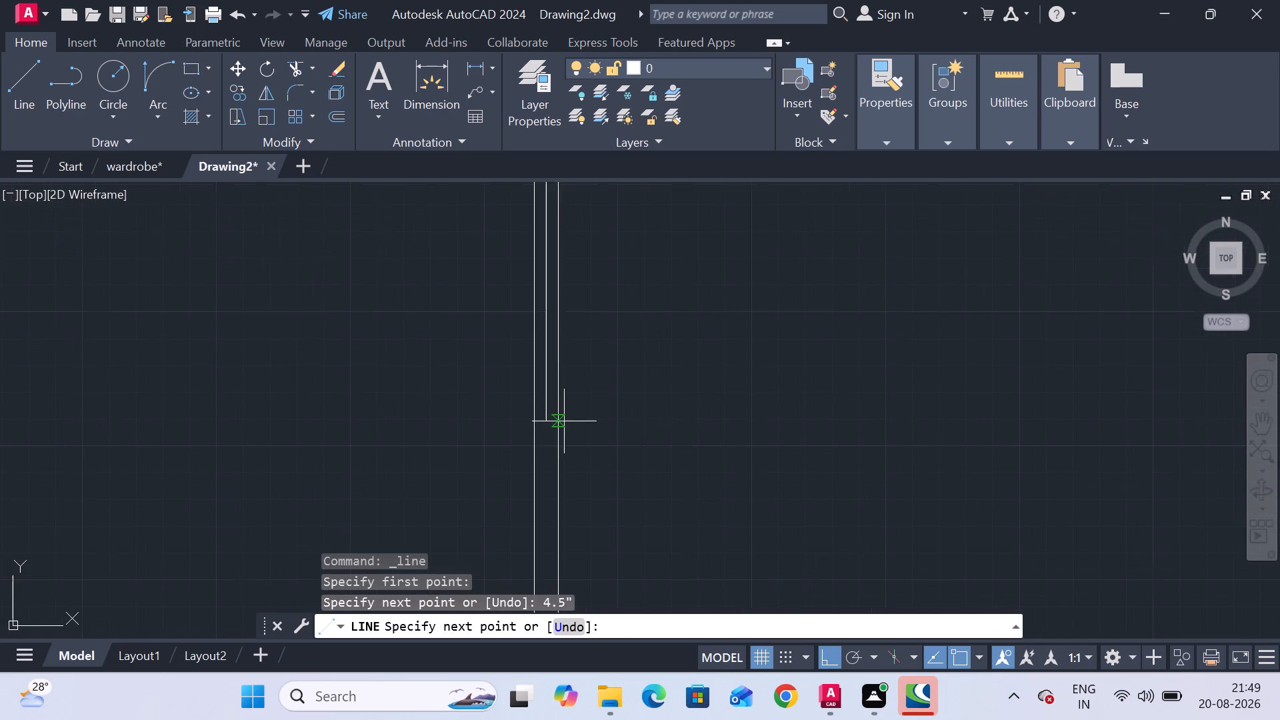
{"action": "middle_click_drag", "start_coordinate": [564, 429], "coordinate": [647, 161]}
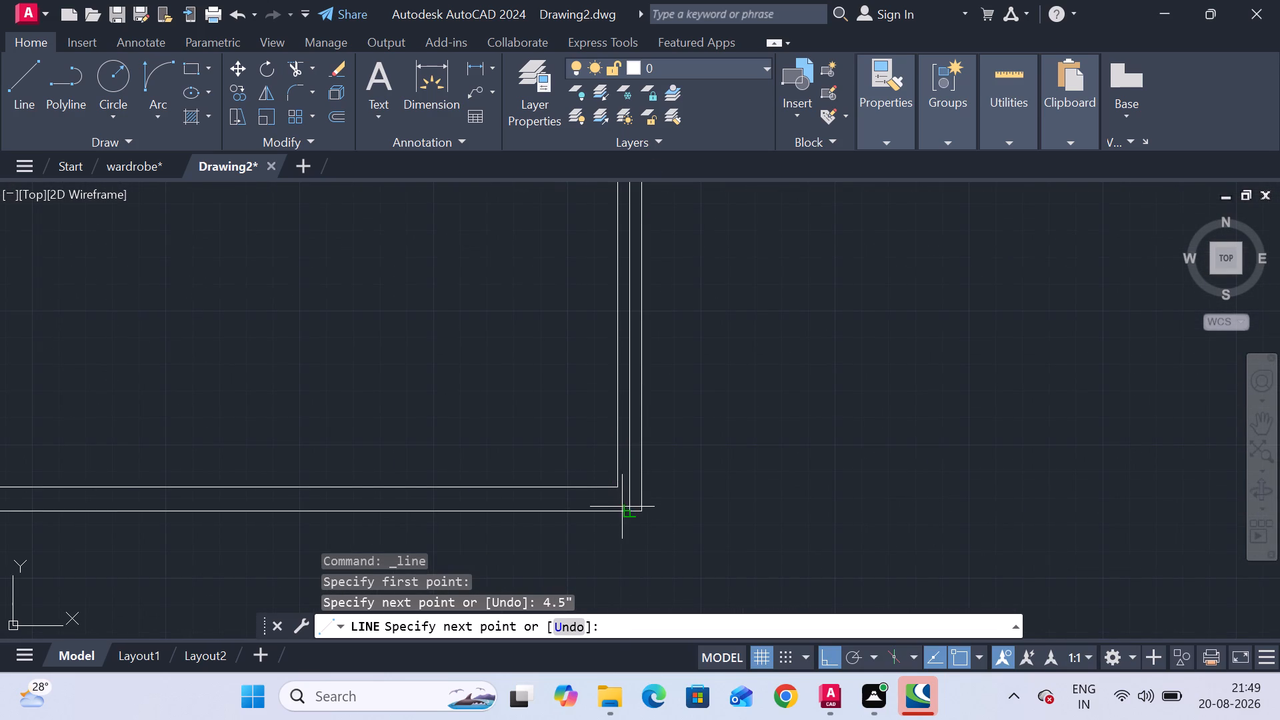
{"action": "left_click", "coordinate": [623, 509]}
{"action": "key", "text": "Escape"}
Draw a line from the outer top-left corner 4.5" inward, continuing down the middle of the left wall to the outer bottom line.
{"action": "scroll", "coordinate": [751, 476], "scroll_direction": "down", "scroll_amount": 4}
{"action": "middle_click_drag", "start_coordinate": [766, 377], "coordinate": [771, 251]}
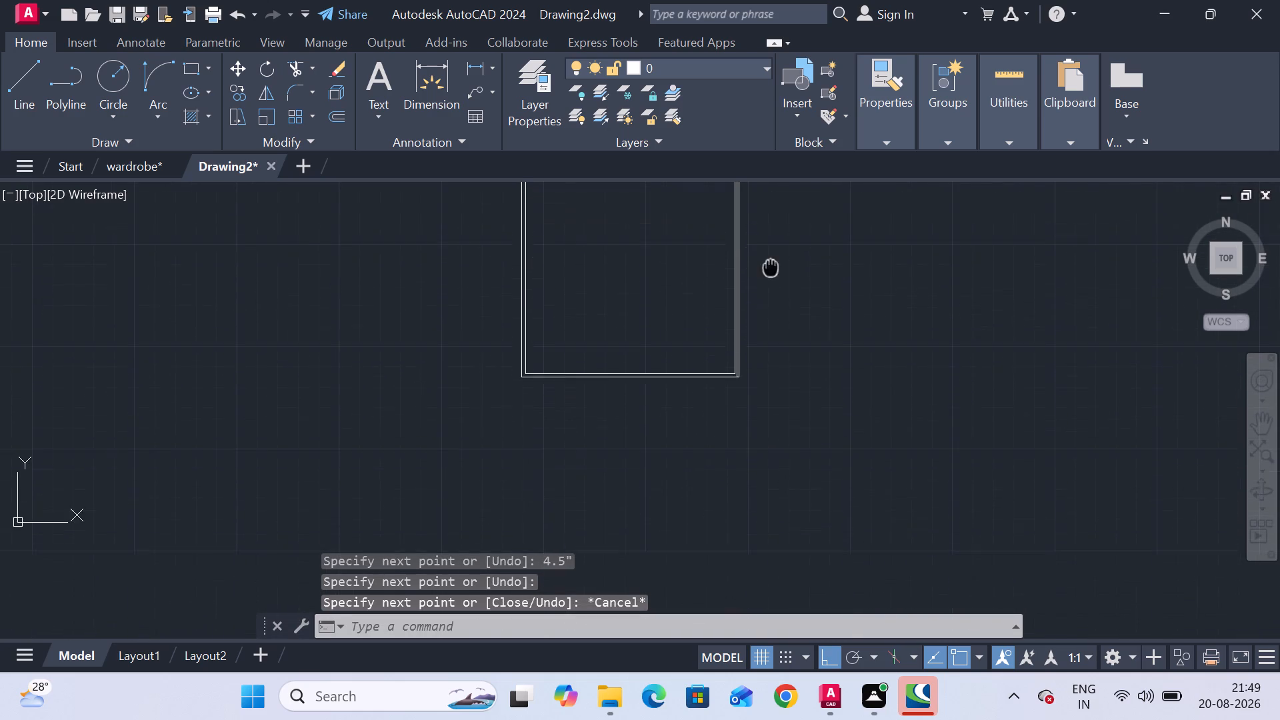
{"action": "middle_click_drag", "start_coordinate": [771, 251], "coordinate": [771, 249]}
{"action": "scroll", "coordinate": [578, 349], "scroll_direction": "up", "scroll_amount": 3}
{"action": "middle_click_drag", "start_coordinate": [579, 355], "coordinate": [423, 355]}
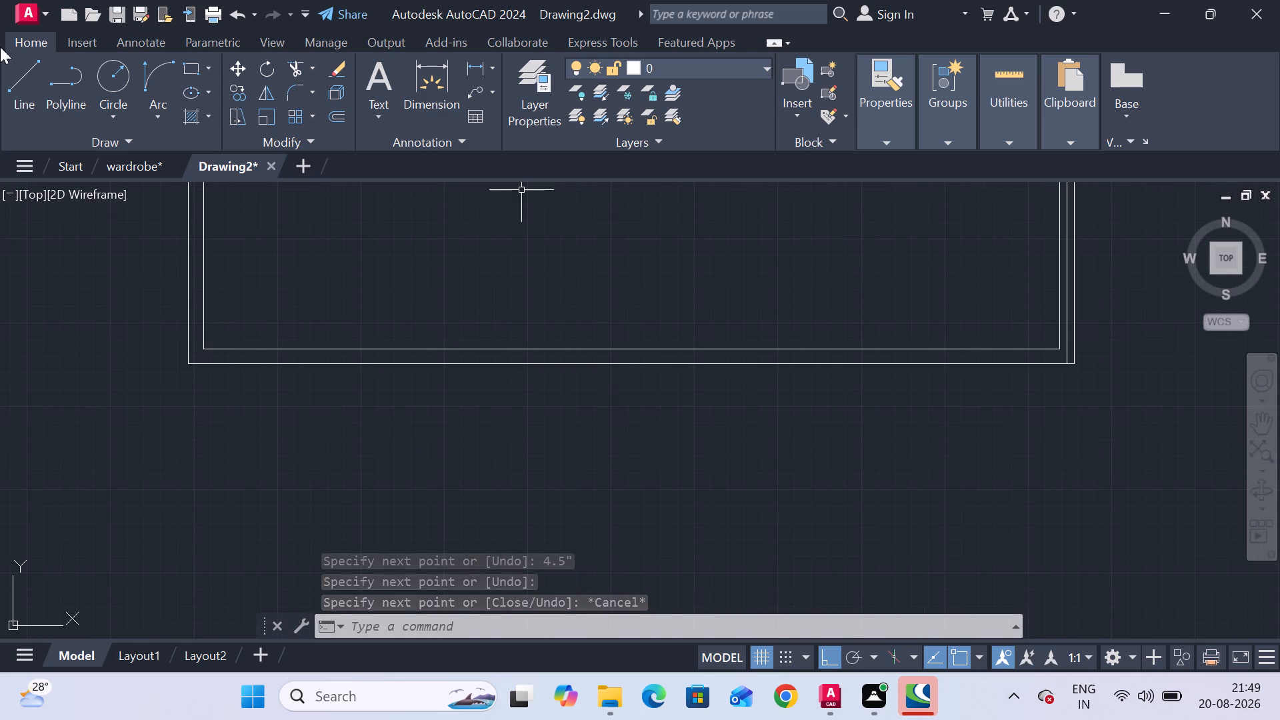
{"action": "left_click", "coordinate": [10, 87]}
{"action": "scroll", "coordinate": [1137, 348], "scroll_direction": "up", "scroll_amount": 2}
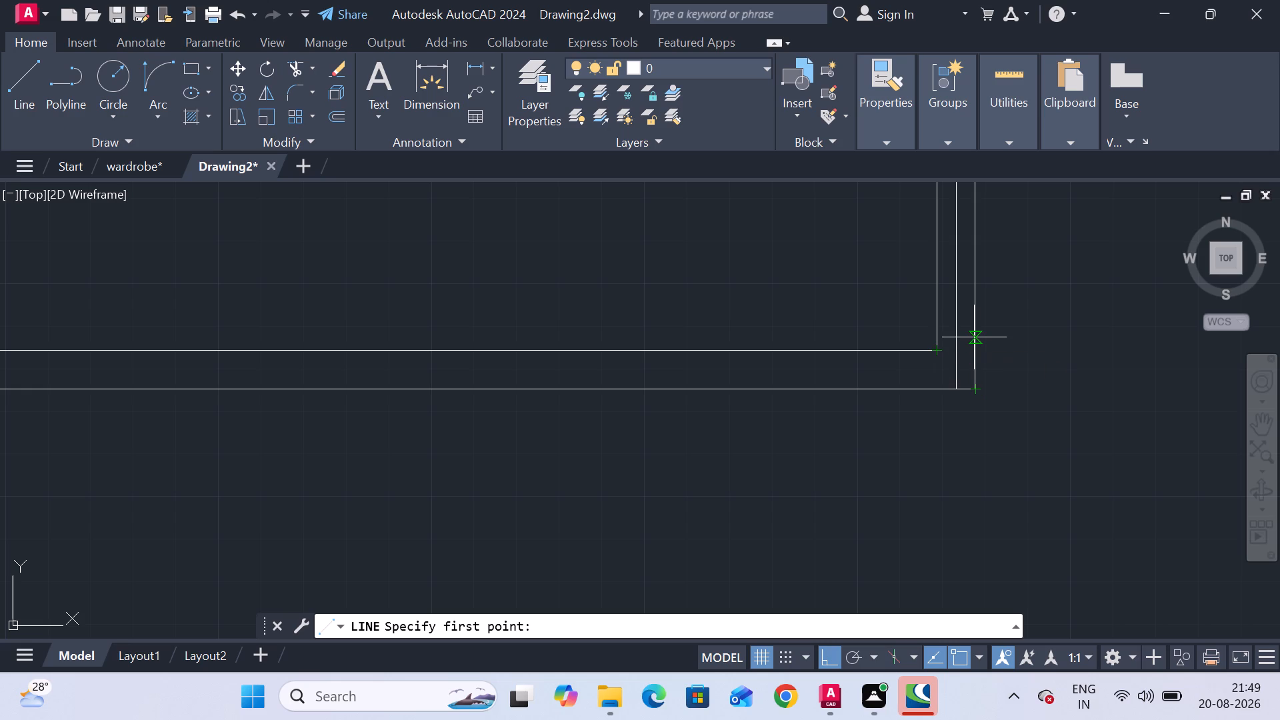
{"action": "scroll", "coordinate": [624, 381], "scroll_direction": "down", "scroll_amount": 3}
{"action": "middle_click_drag", "start_coordinate": [623, 383], "coordinate": [827, 514]}
{"action": "middle_click", "coordinate": [827, 514]}
{"action": "middle_click_drag", "start_coordinate": [827, 514], "coordinate": [846, 566]}
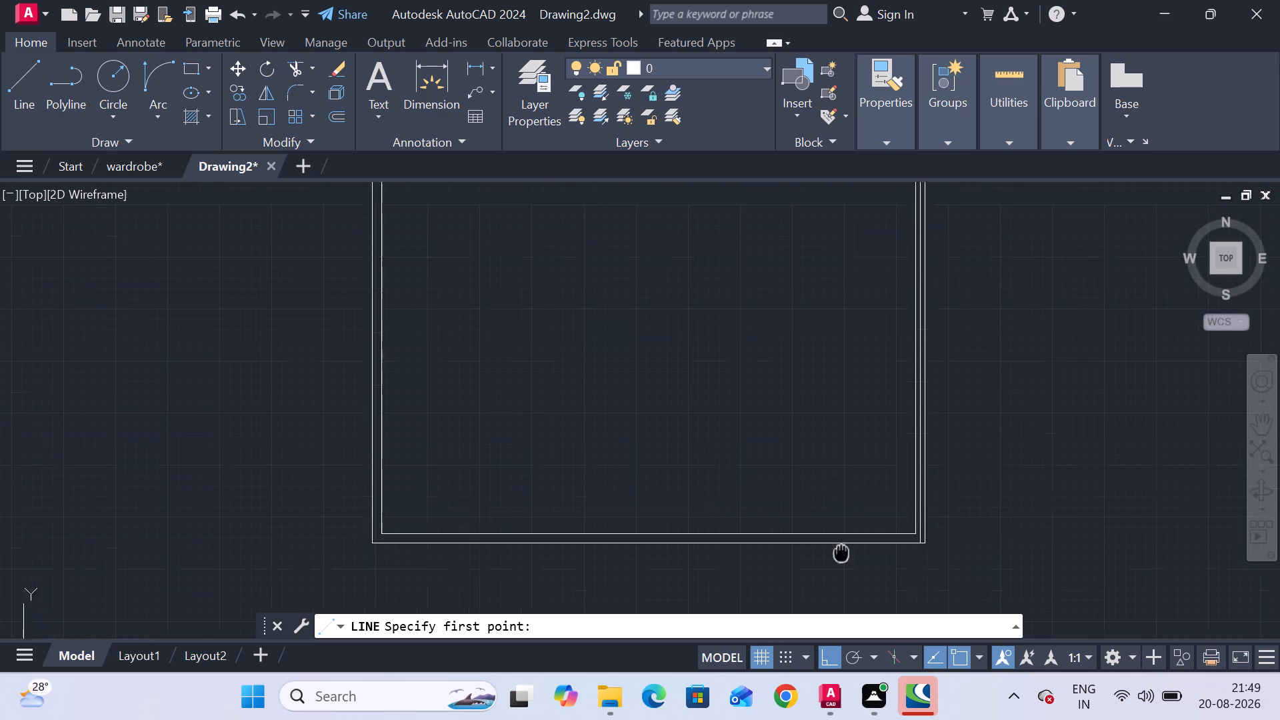
{"action": "middle_click_drag", "start_coordinate": [846, 566], "coordinate": [861, 607]}
{"action": "middle_click_drag", "start_coordinate": [592, 257], "coordinate": [623, 703]}
{"action": "middle_click_drag", "start_coordinate": [497, 283], "coordinate": [540, 591]}
{"action": "scroll", "coordinate": [483, 357], "scroll_direction": "up", "scroll_amount": 4}
{"action": "middle_click_drag", "start_coordinate": [459, 478], "coordinate": [431, 261]}
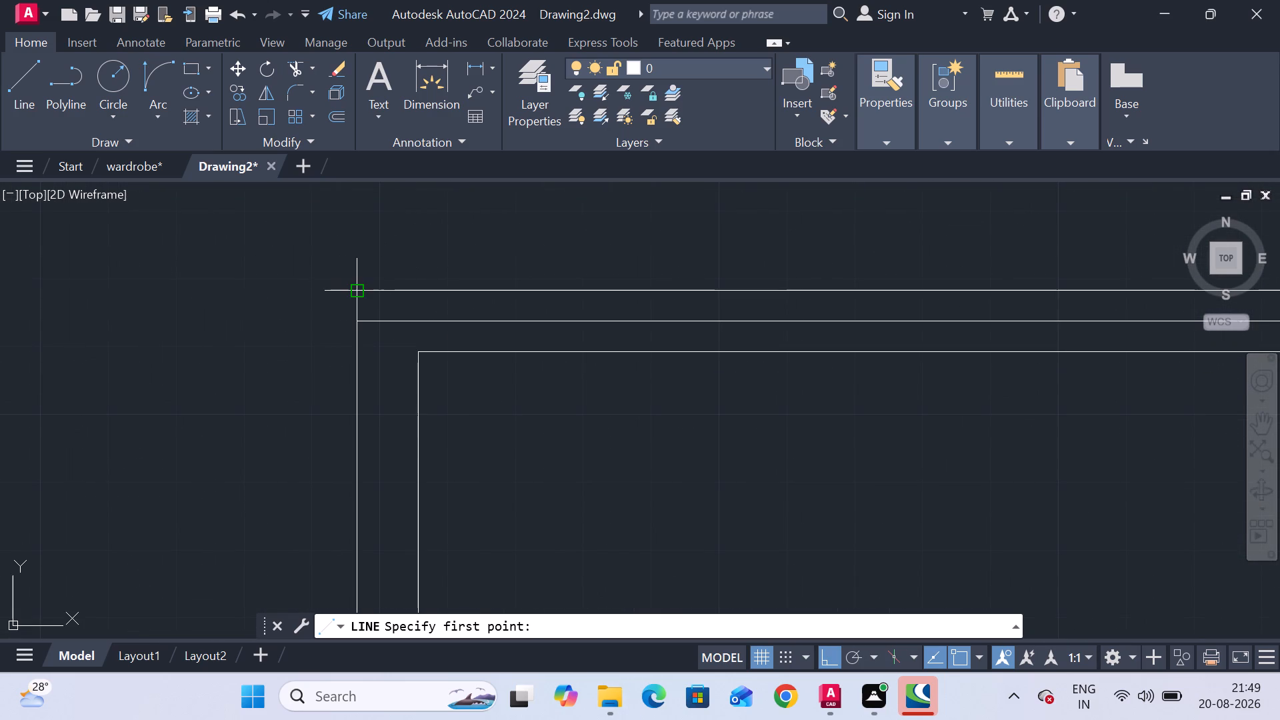
{"action": "left_click", "coordinate": [361, 291]}
{"action": "key", "text": "4"}
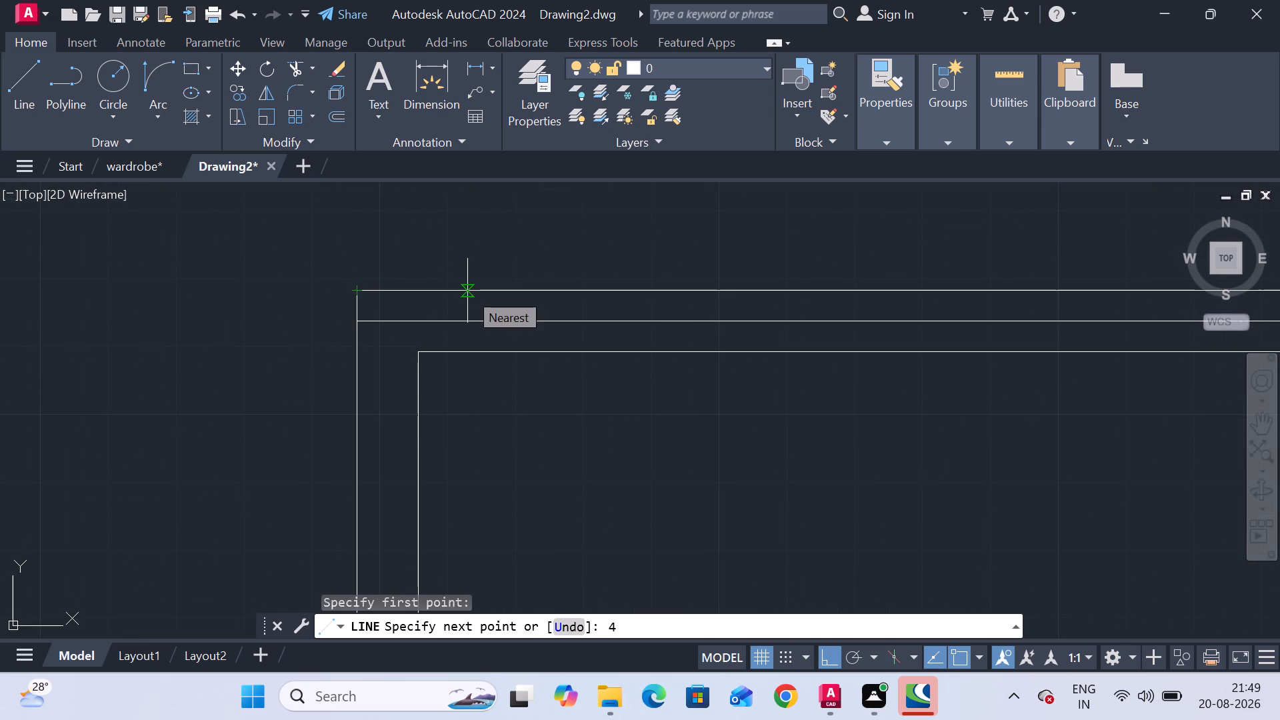
{"action": "type", "text": ".5"}
{"action": "key", "text": "shift+quotedbl"}
{"action": "key", "text": "Return"}
{"action": "scroll", "coordinate": [424, 409], "scroll_direction": "down", "scroll_amount": 3}
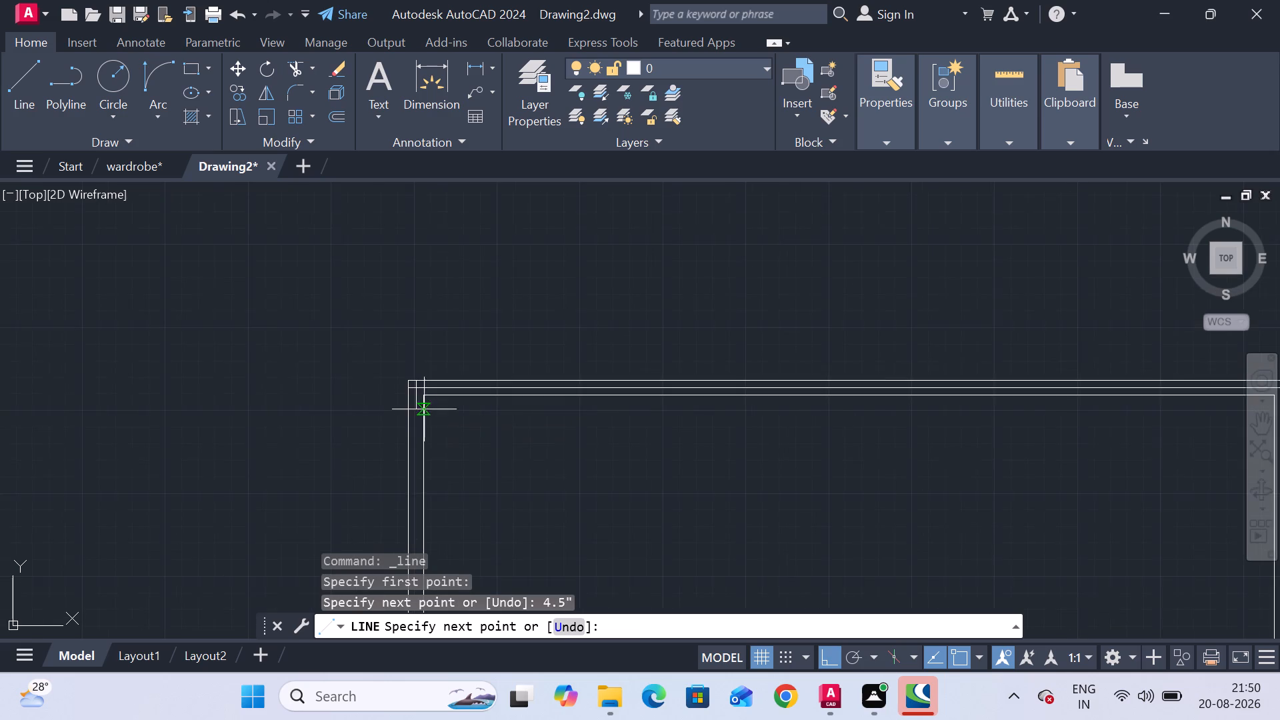
{"action": "middle_click_drag", "start_coordinate": [419, 410], "coordinate": [418, 233]}
{"action": "middle_click_drag", "start_coordinate": [429, 477], "coordinate": [475, 123]}
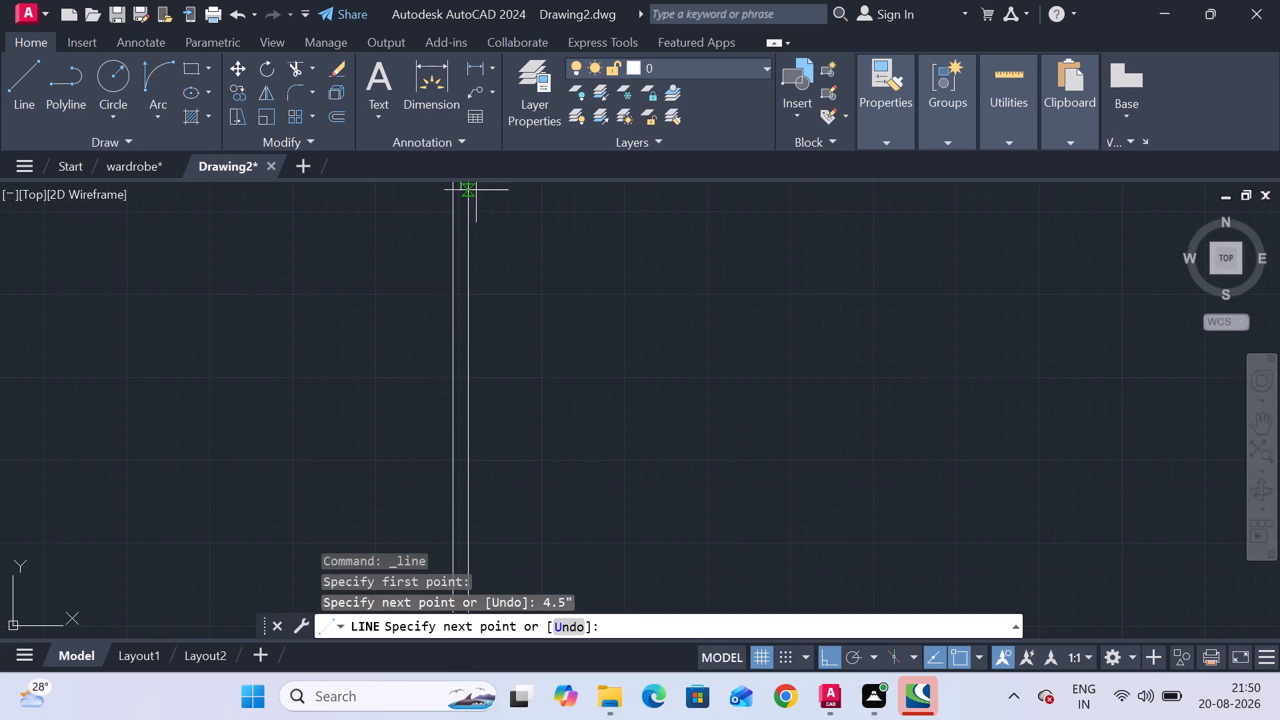
{"action": "middle_click_drag", "start_coordinate": [469, 431], "coordinate": [563, 70]}
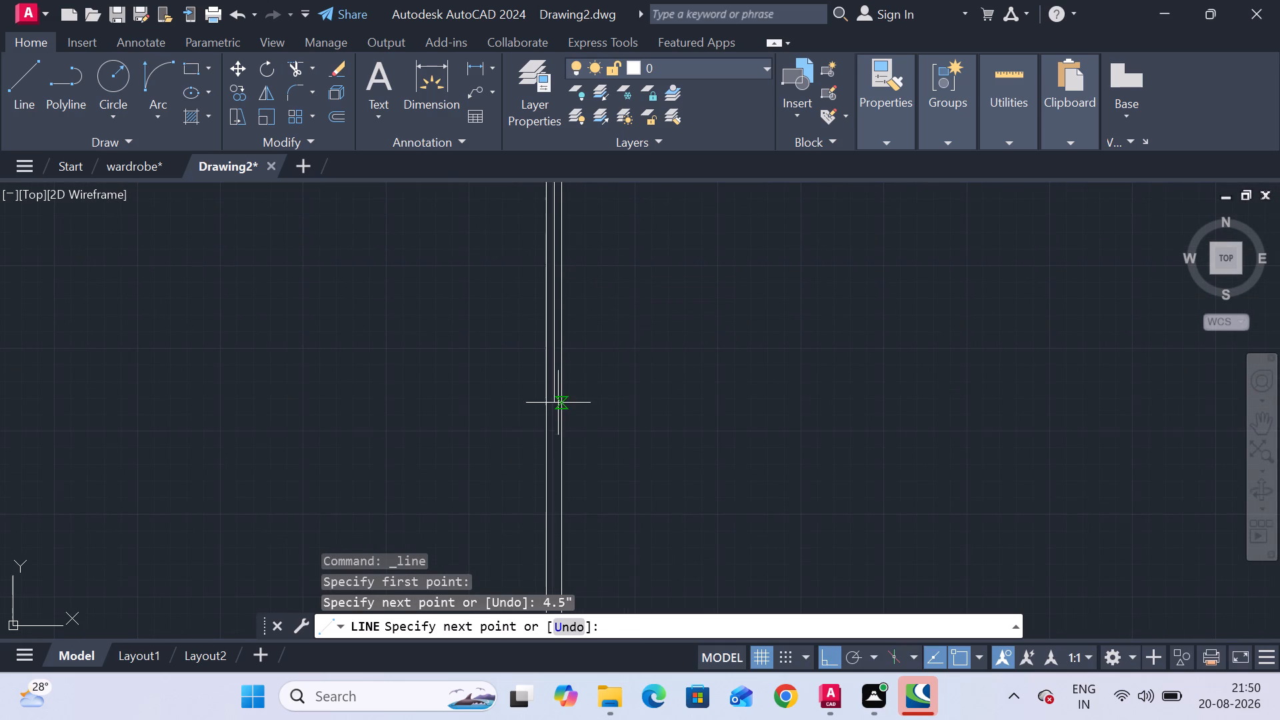
{"action": "middle_click_drag", "start_coordinate": [557, 412], "coordinate": [561, 95]}
{"action": "scroll", "coordinate": [557, 410], "scroll_direction": "down", "scroll_amount": 2}
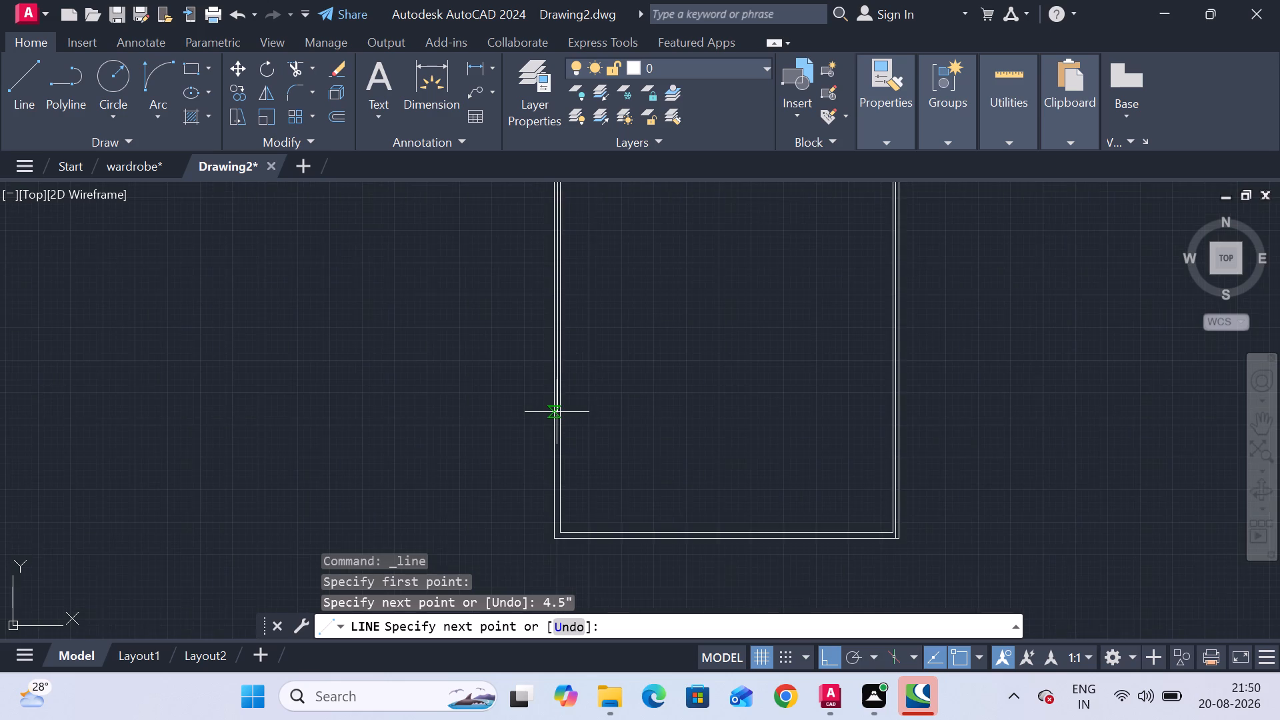
{"action": "middle_click_drag", "start_coordinate": [557, 412], "coordinate": [557, 209]}
{"action": "scroll", "coordinate": [557, 312], "scroll_direction": "up", "scroll_amount": 4}
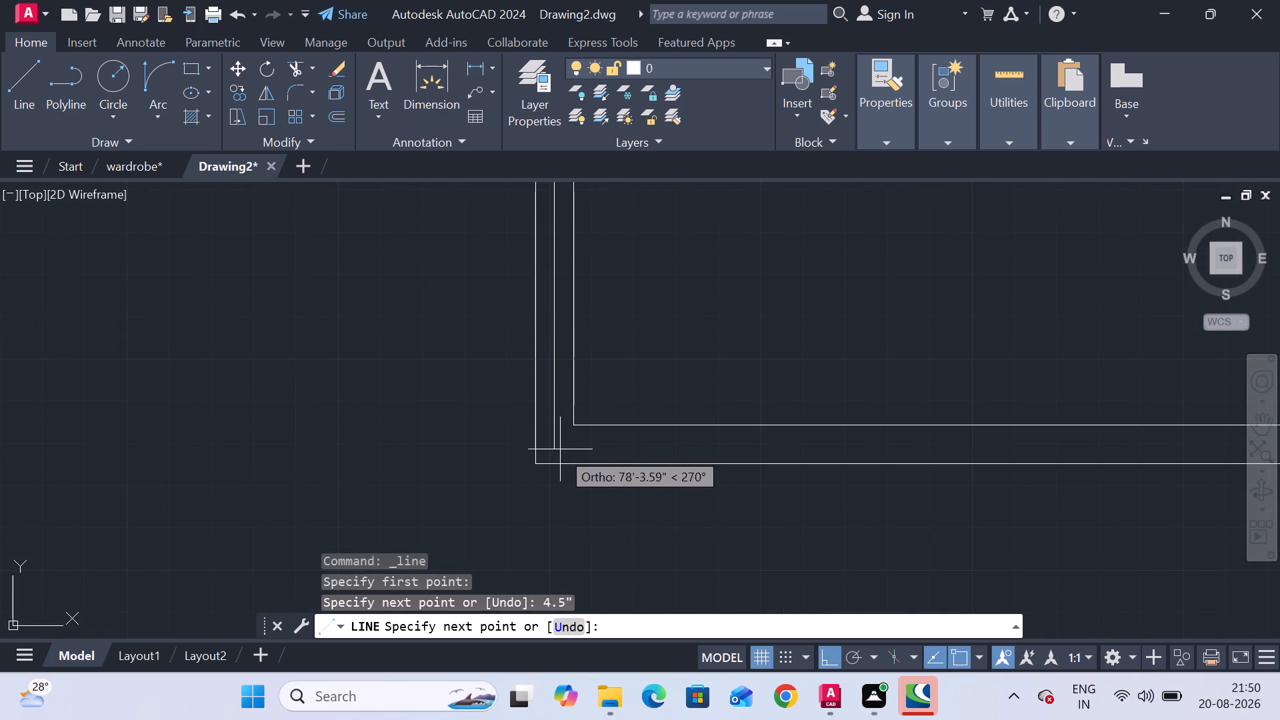
{"action": "left_click", "coordinate": [560, 458]}
{"action": "key", "text": "Escape"}
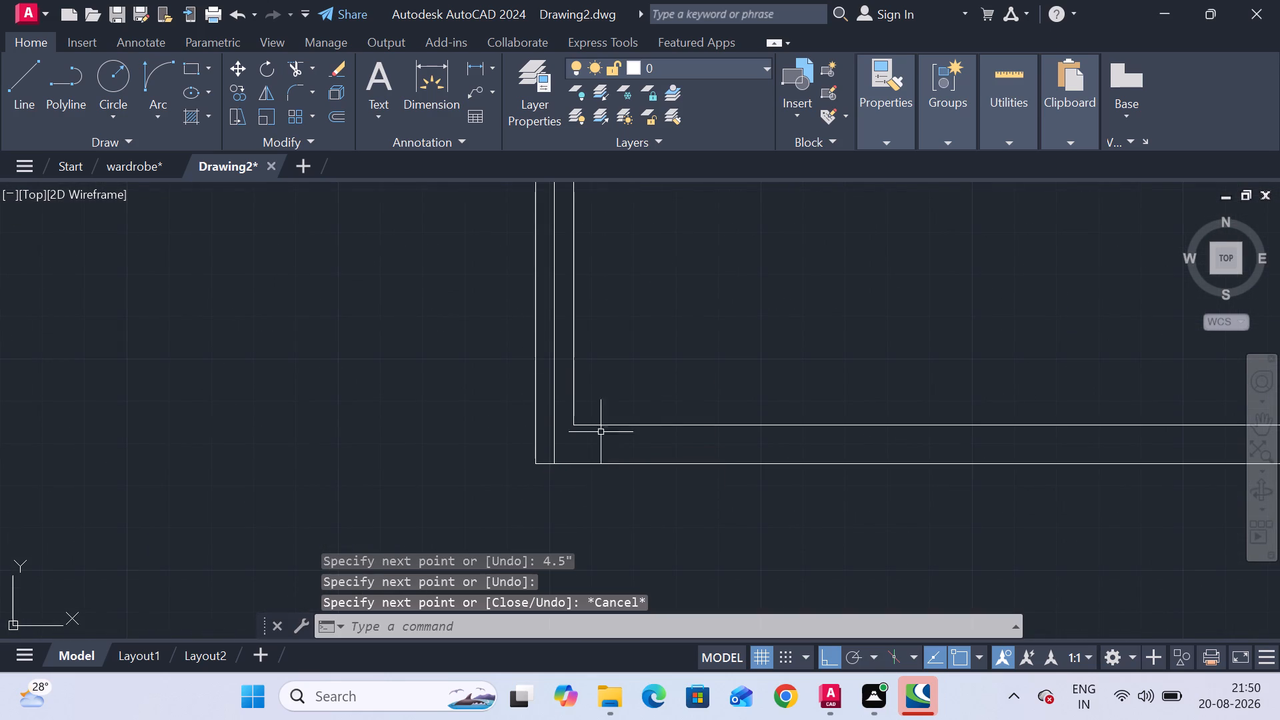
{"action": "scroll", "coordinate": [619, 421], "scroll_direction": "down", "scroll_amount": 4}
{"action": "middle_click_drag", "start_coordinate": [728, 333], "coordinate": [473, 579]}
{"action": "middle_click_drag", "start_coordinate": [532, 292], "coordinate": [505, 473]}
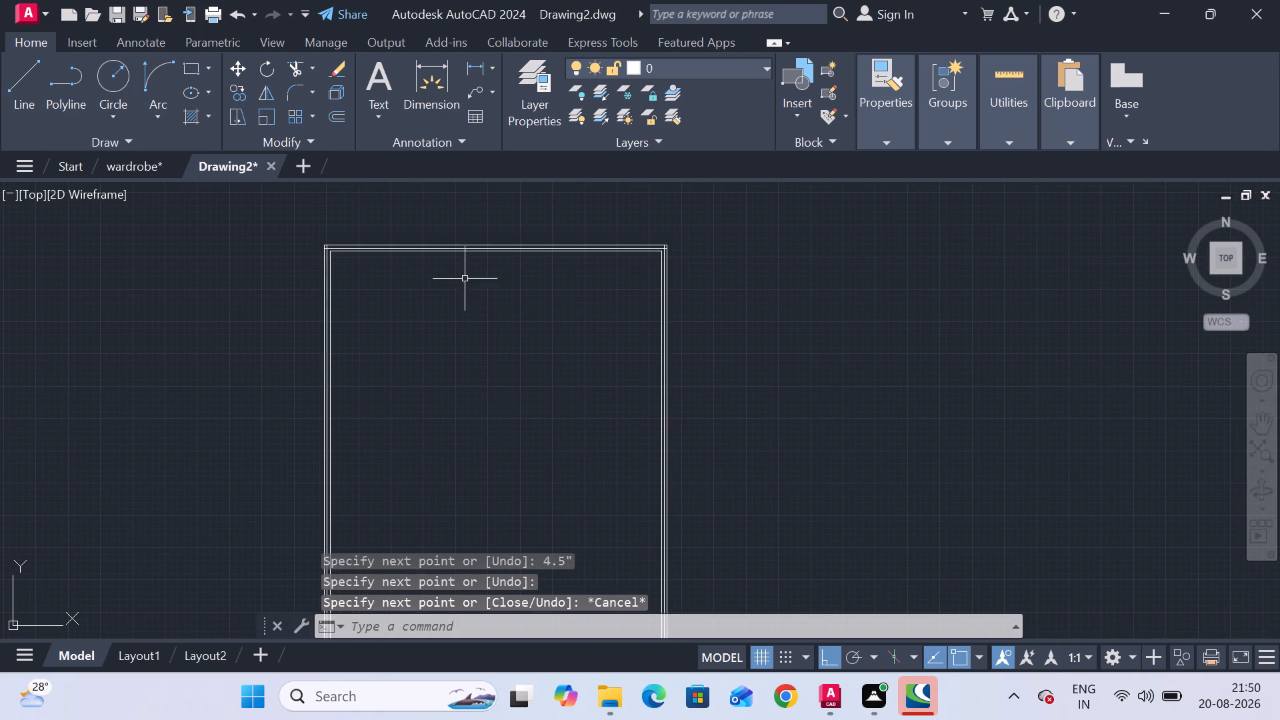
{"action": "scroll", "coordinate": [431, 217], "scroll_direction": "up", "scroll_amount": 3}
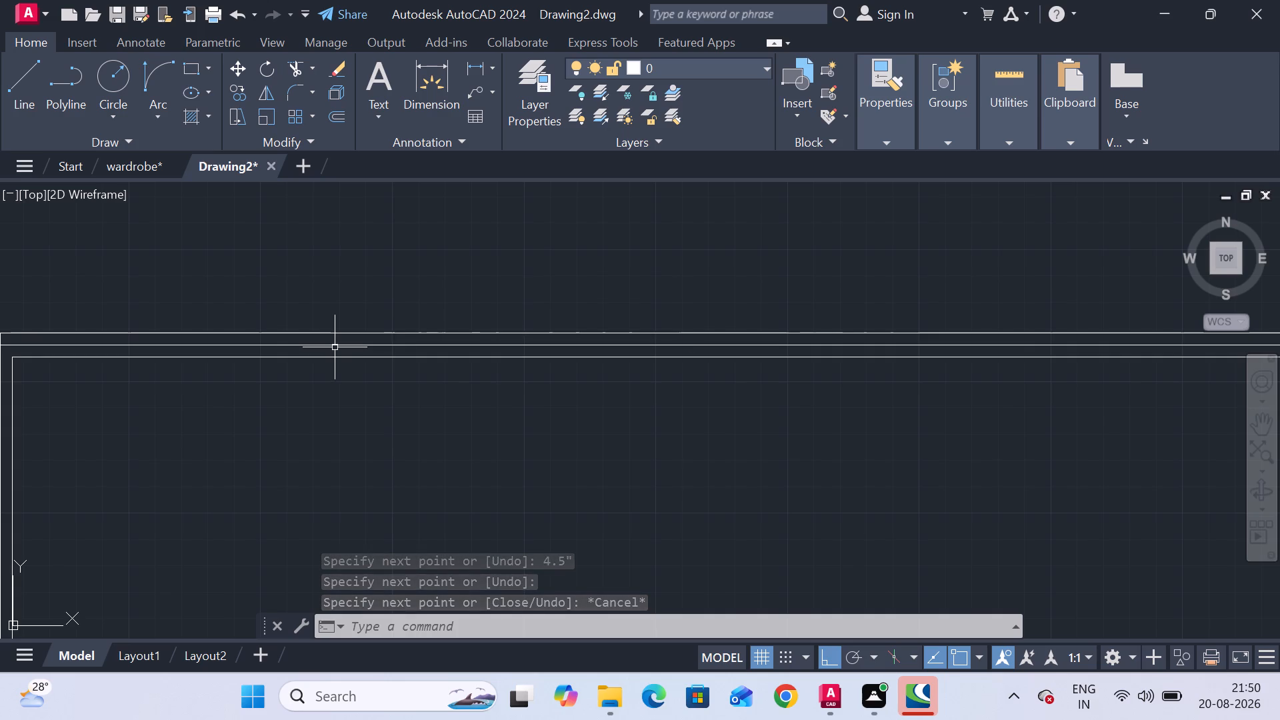
Pick the top, left and right wall centrelines and load the HIDDEN linetype from acadiso.lin into the drawing.
{"action": "left_click", "coordinate": [335, 347]}
{"action": "scroll", "coordinate": [339, 347], "scroll_direction": "down", "scroll_amount": 3}
{"action": "scroll", "coordinate": [259, 384], "scroll_direction": "up", "scroll_amount": 4}
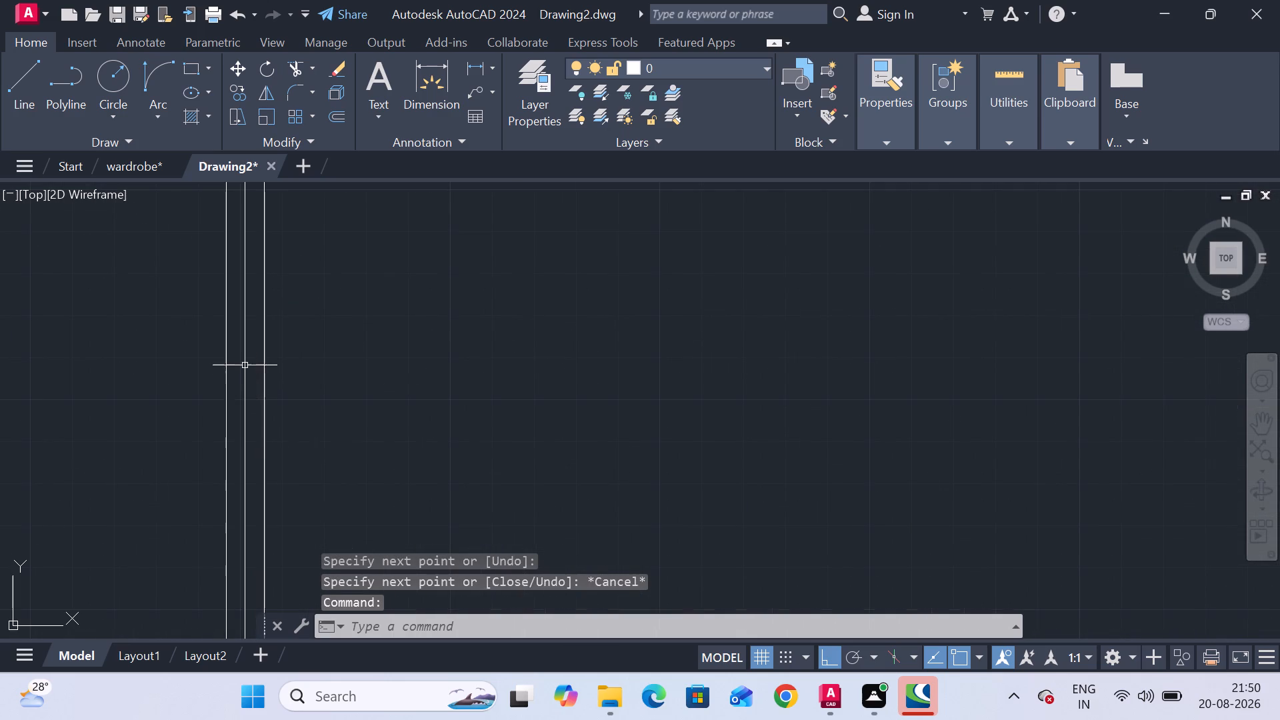
{"action": "left_click", "coordinate": [245, 365]}
{"action": "scroll", "coordinate": [597, 363], "scroll_direction": "down", "scroll_amount": 3}
{"action": "middle_click_drag", "start_coordinate": [605, 363], "coordinate": [241, 349]}
{"action": "scroll", "coordinate": [635, 383], "scroll_direction": "up", "scroll_amount": 2}
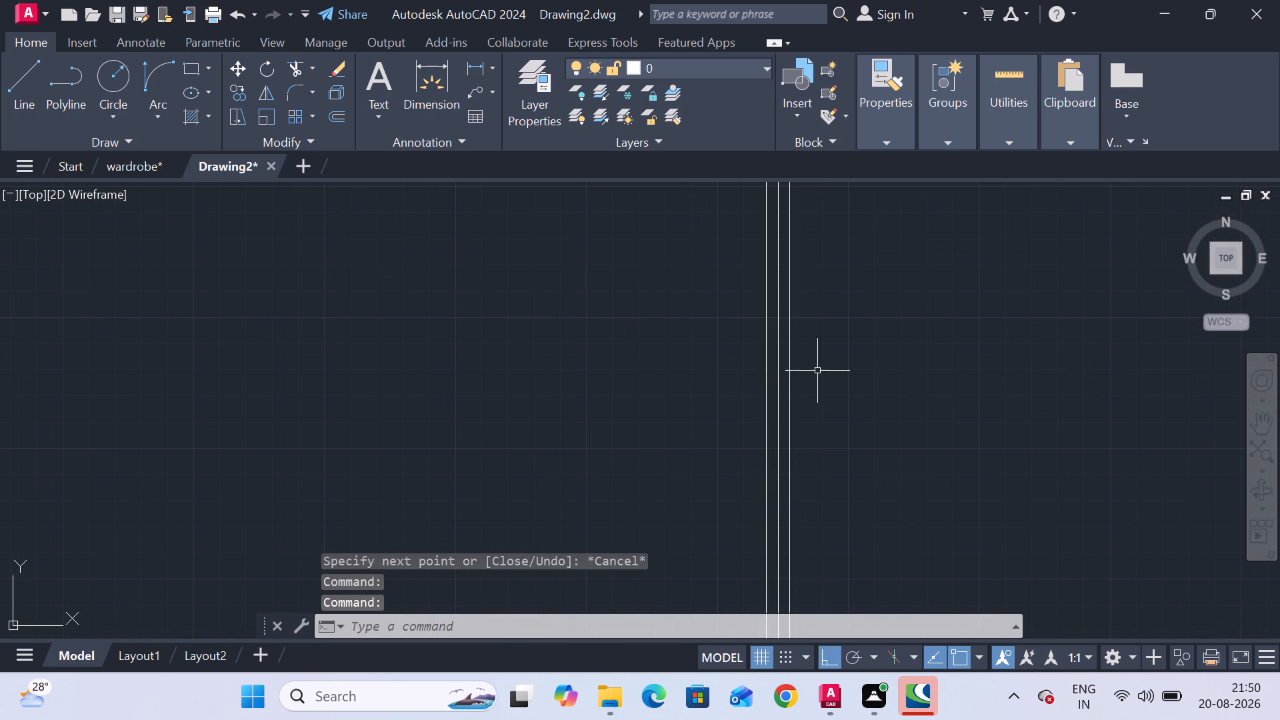
{"action": "left_click", "coordinate": [778, 379]}
{"action": "left_click", "coordinate": [878, 119]}
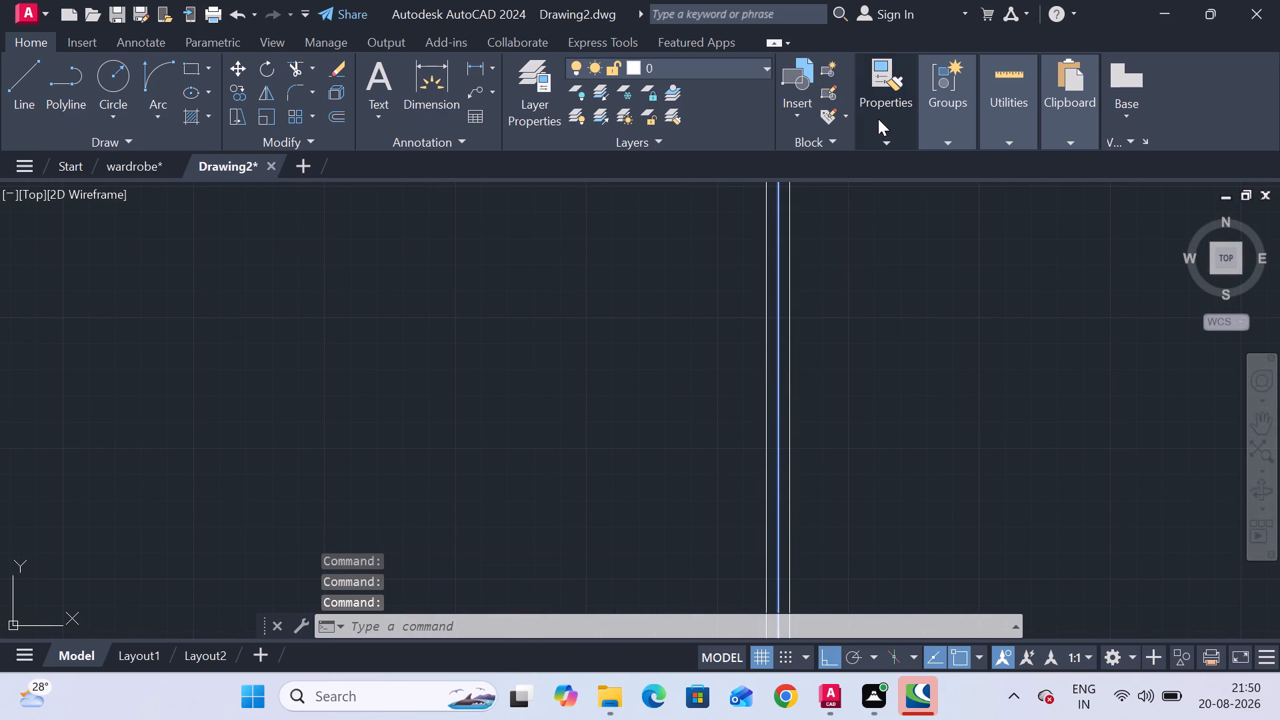
{"action": "left_click", "coordinate": [1001, 214]}
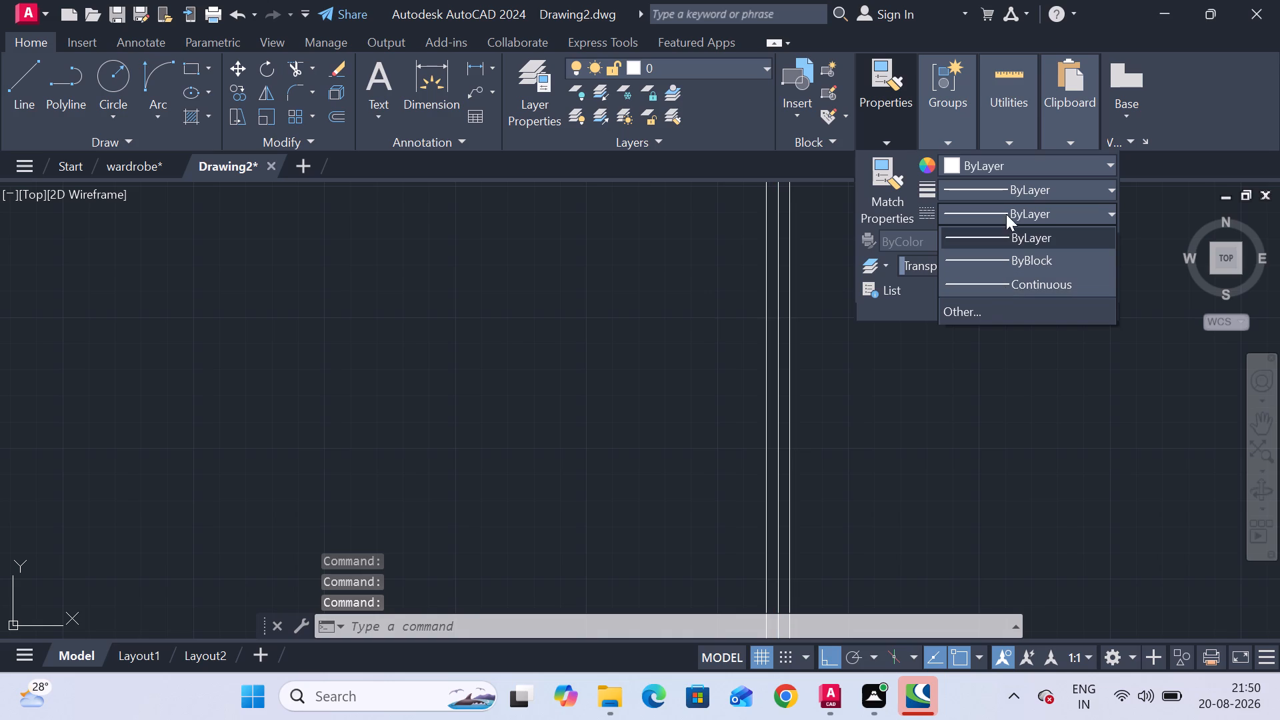
{"action": "left_click", "coordinate": [1020, 189]}
{"action": "left_click", "coordinate": [1020, 189]}
{"action": "left_click", "coordinate": [1021, 195]}
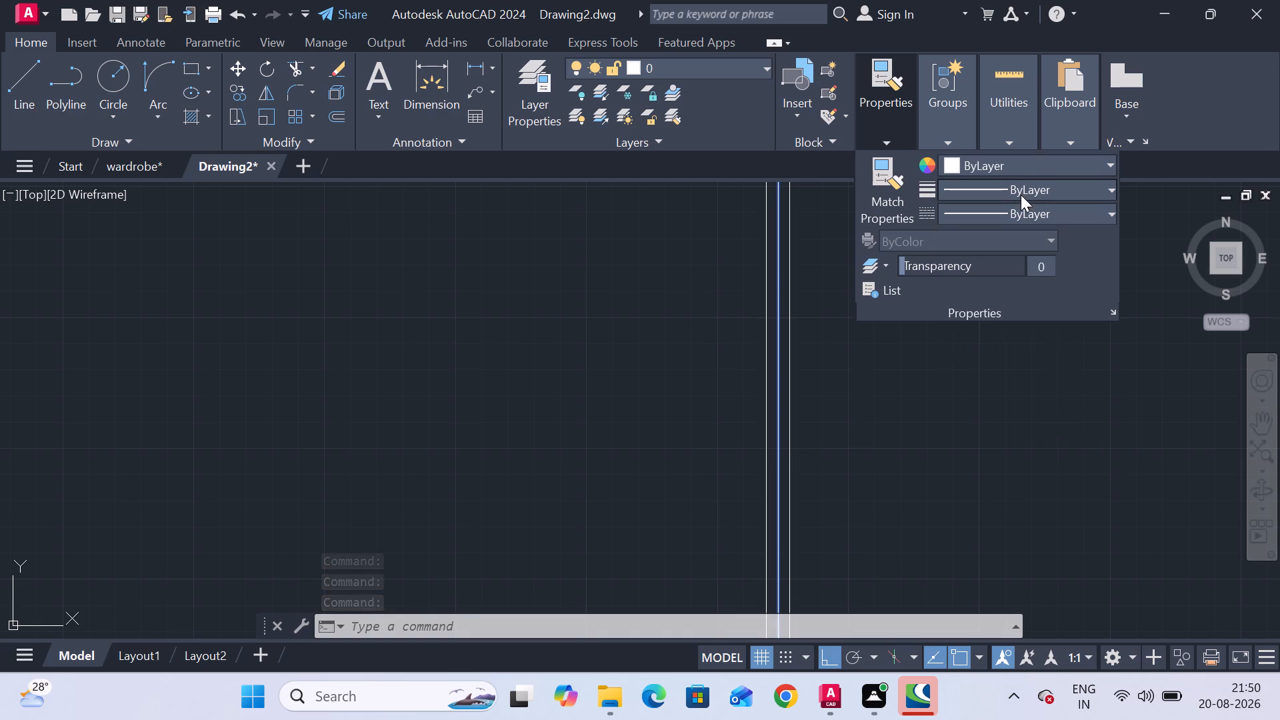
{"action": "left_click", "coordinate": [1021, 216]}
{"action": "left_click", "coordinate": [1012, 303]}
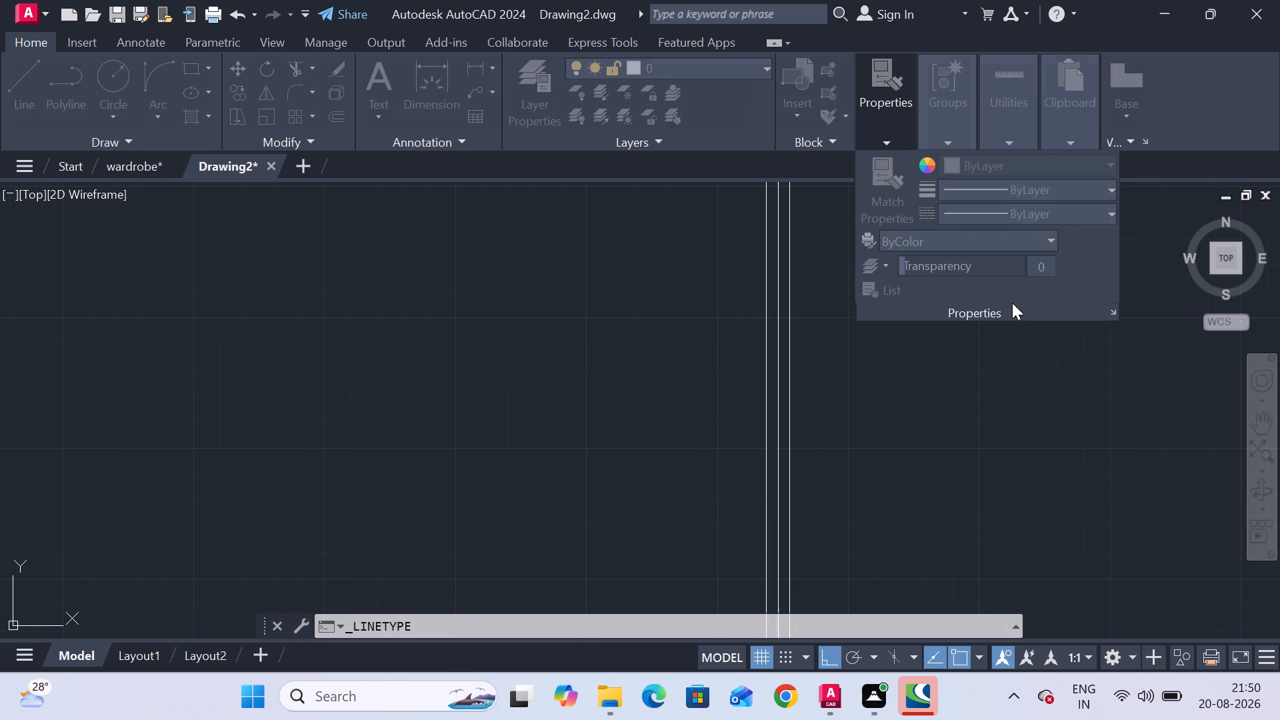
{"action": "left_click", "coordinate": [811, 171]}
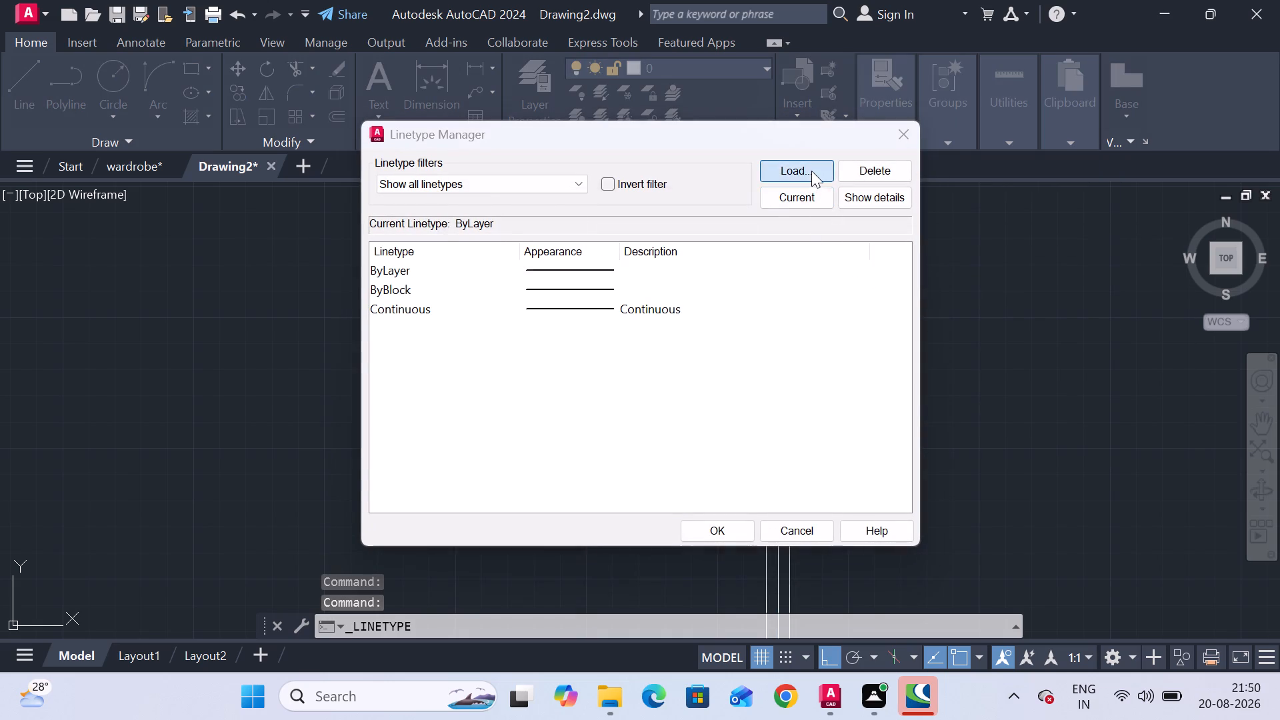
{"action": "scroll", "coordinate": [637, 307], "scroll_direction": "down", "scroll_amount": 7}
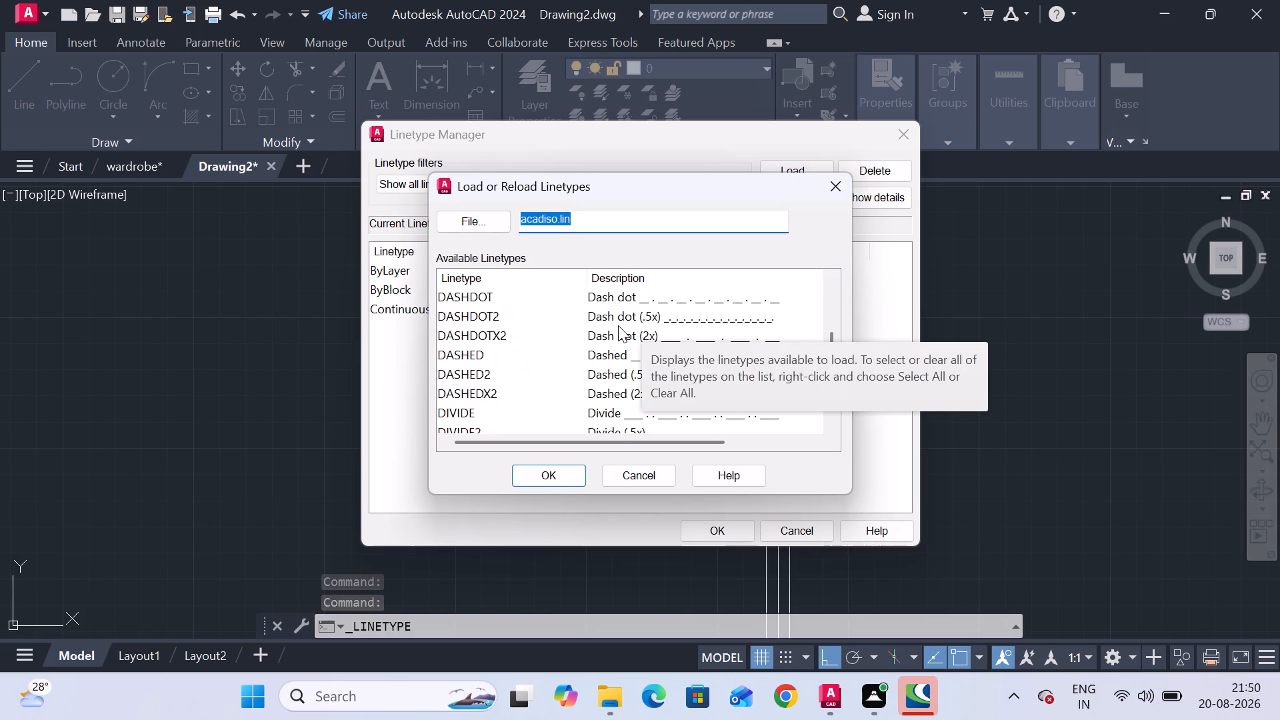
{"action": "scroll", "coordinate": [618, 325], "scroll_direction": "down", "scroll_amount": 5}
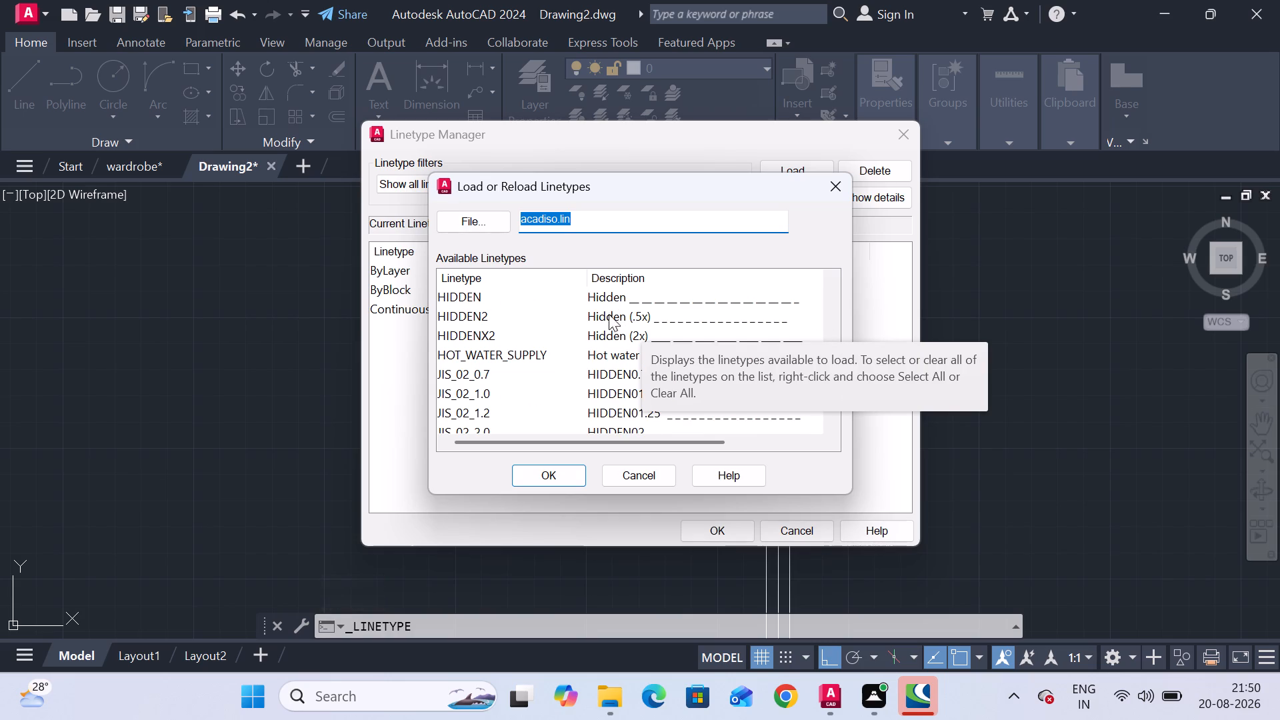
{"action": "left_click", "coordinate": [609, 298]}
{"action": "left_click", "coordinate": [561, 477]}
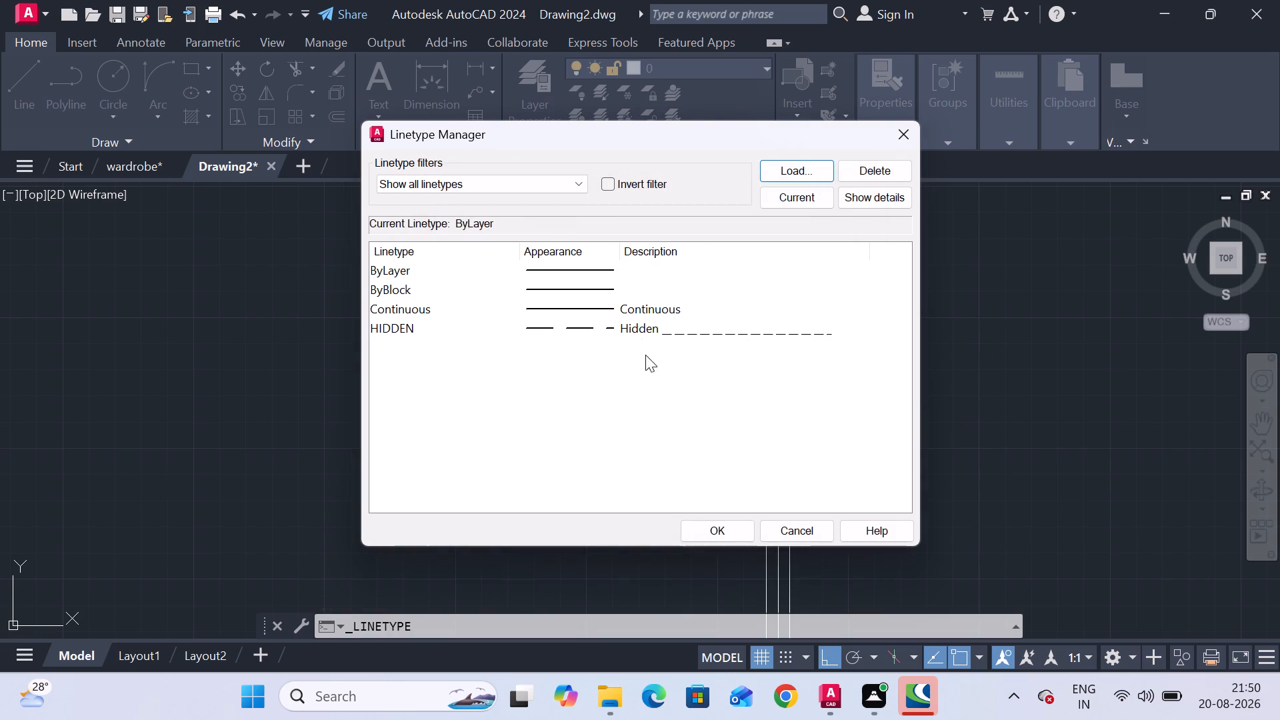
{"action": "left_click", "coordinate": [907, 143]}
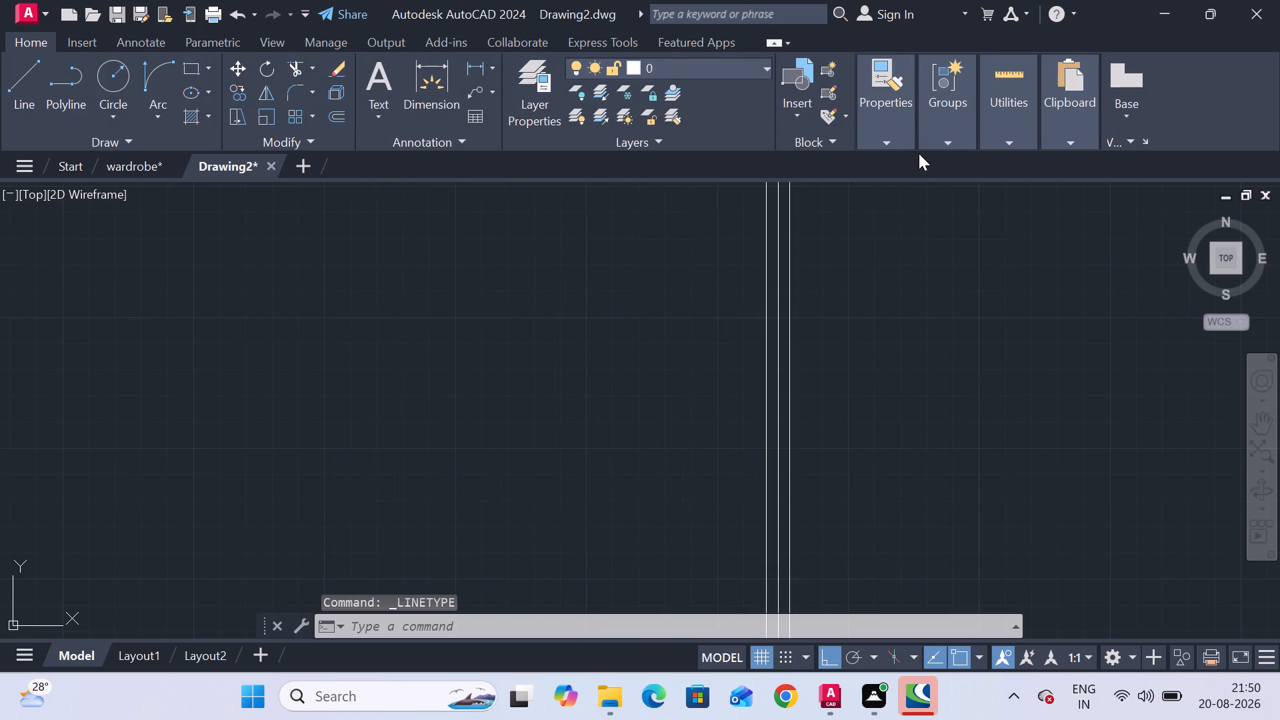
Assign the HIDDEN linetype to the centrelines of the top, left and right walls, and clear the selection.
{"action": "scroll", "coordinate": [791, 289], "scroll_direction": "down", "scroll_amount": 5}
{"action": "scroll", "coordinate": [709, 277], "scroll_direction": "up", "scroll_amount": 5}
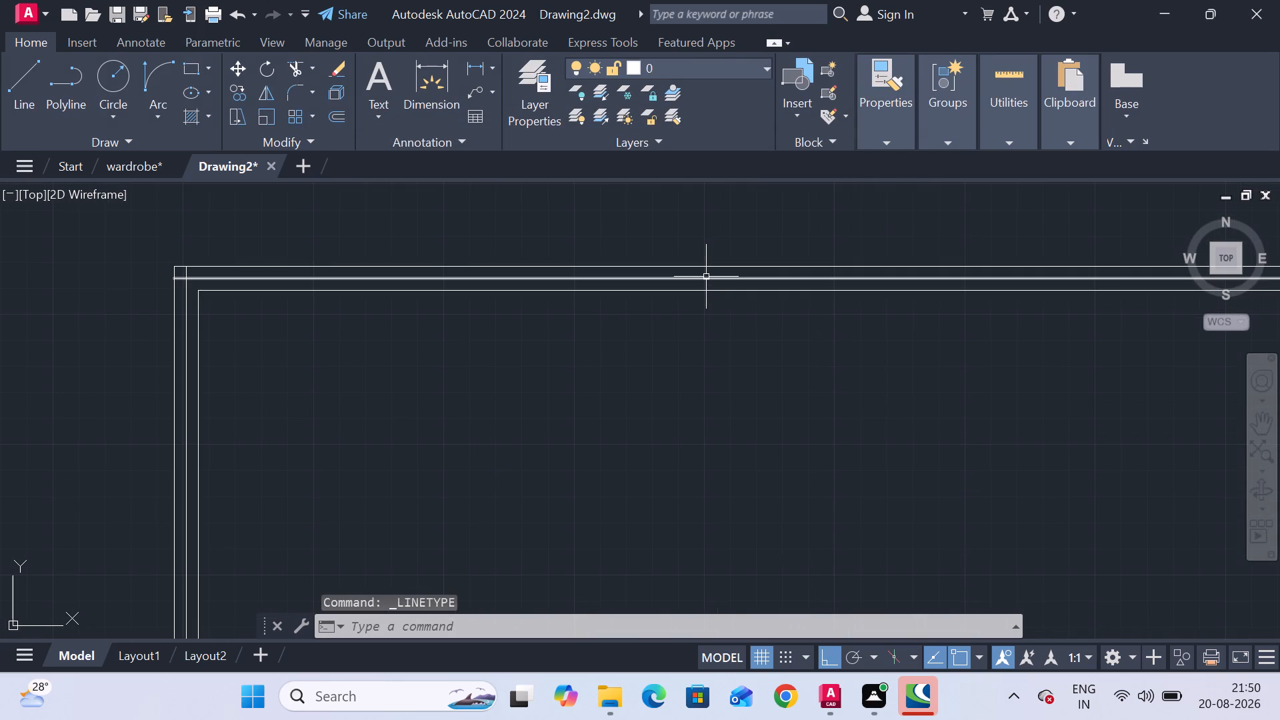
{"action": "left_click", "coordinate": [706, 277]}
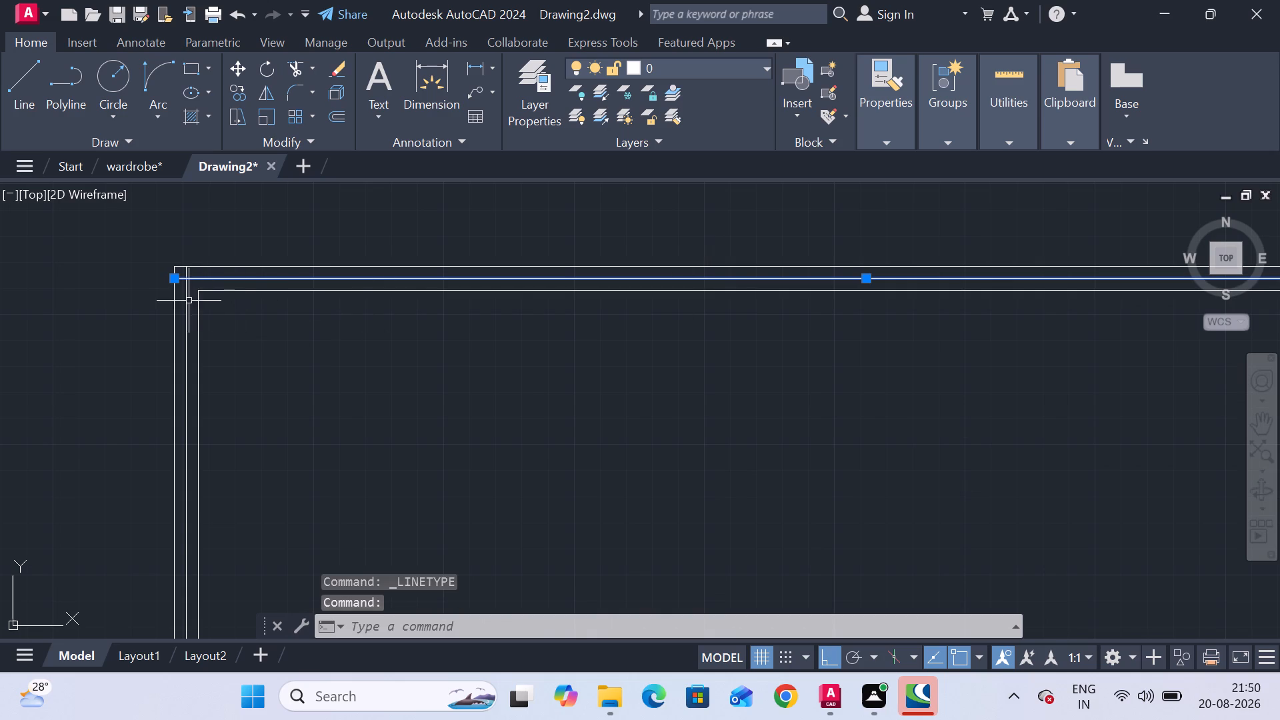
{"action": "left_click", "coordinate": [187, 305]}
{"action": "scroll", "coordinate": [773, 365], "scroll_direction": "down", "scroll_amount": 2}
{"action": "middle_click_drag", "start_coordinate": [773, 365], "coordinate": [252, 278]}
{"action": "scroll", "coordinate": [574, 261], "scroll_direction": "up", "scroll_amount": 3}
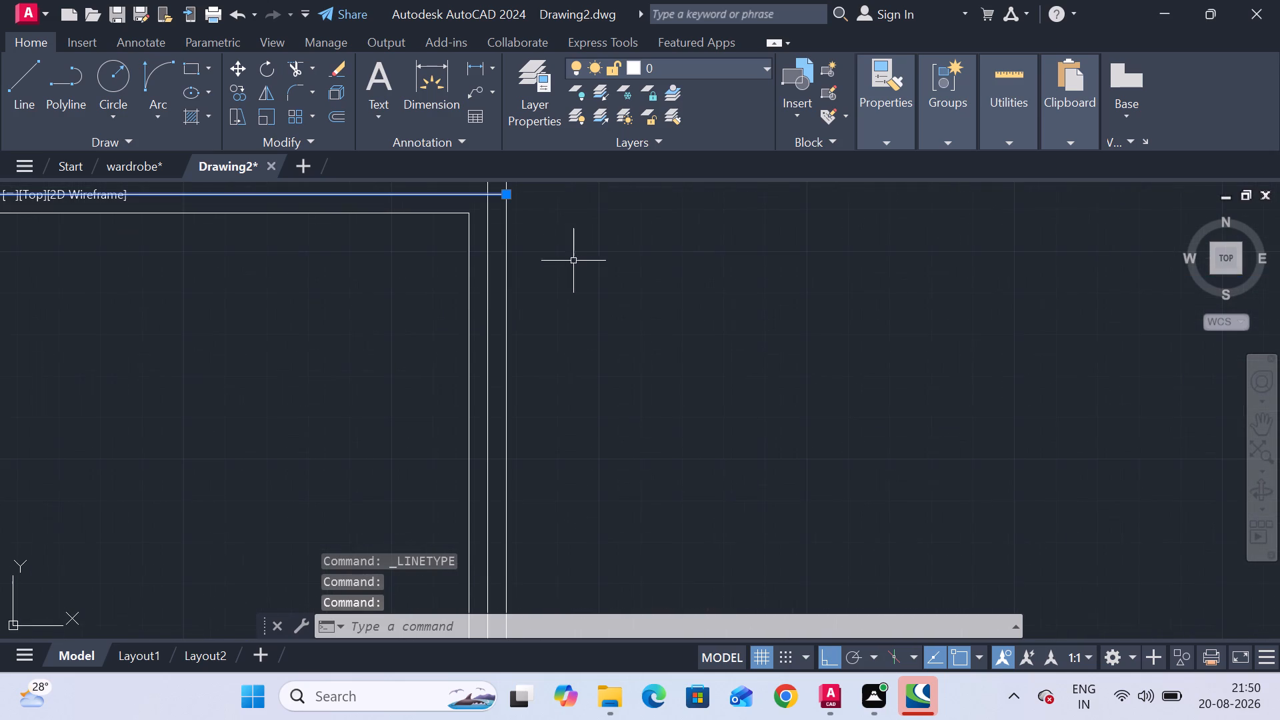
{"action": "left_click", "coordinate": [487, 281]}
{"action": "left_click", "coordinate": [891, 143]}
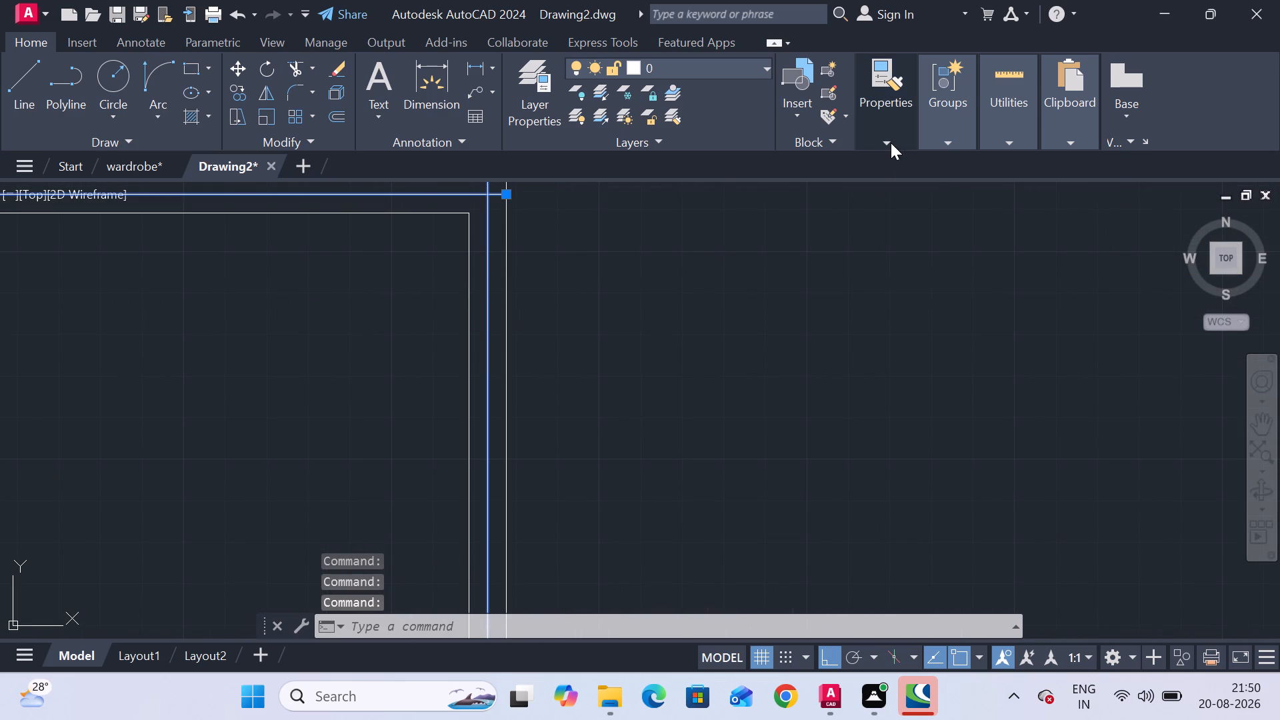
{"action": "left_click", "coordinate": [1003, 211]}
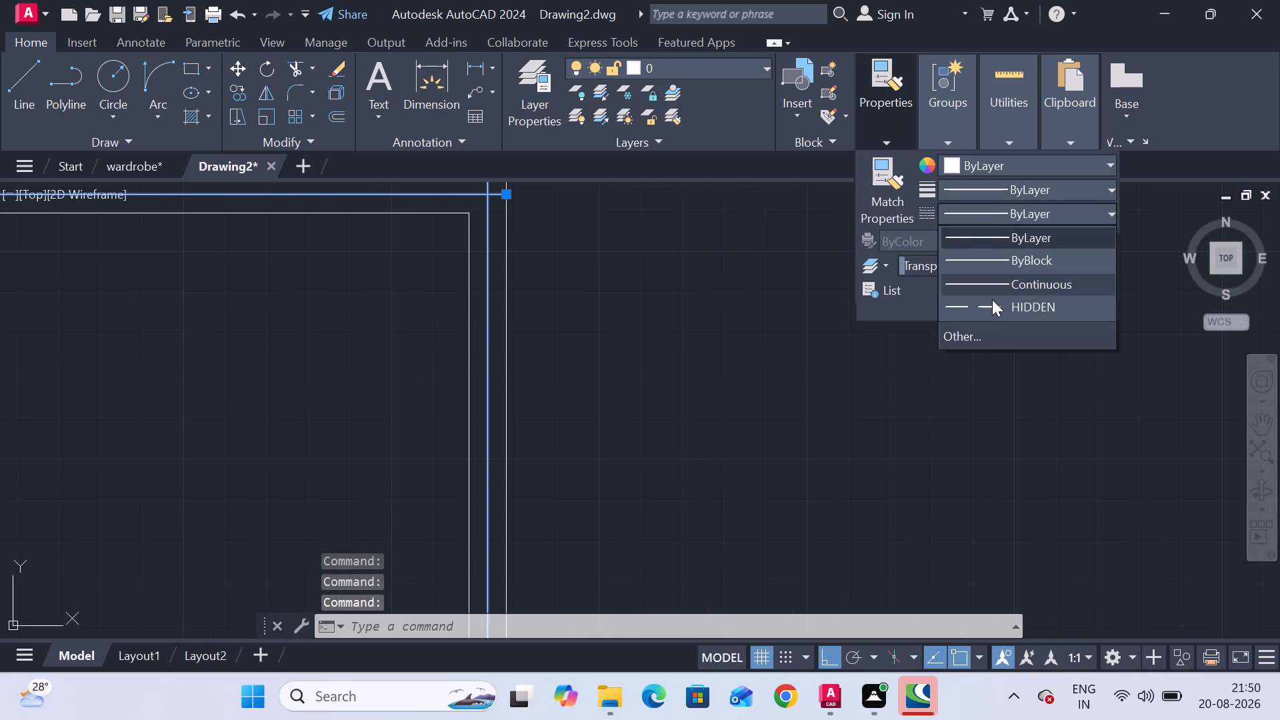
{"action": "left_click", "coordinate": [991, 299]}
{"action": "scroll", "coordinate": [645, 379], "scroll_direction": "down", "scroll_amount": 3}
{"action": "middle_click_drag", "start_coordinate": [681, 364], "coordinate": [741, 338]}
{"action": "right_click_drag", "start_coordinate": [746, 315], "coordinate": [623, 493]}
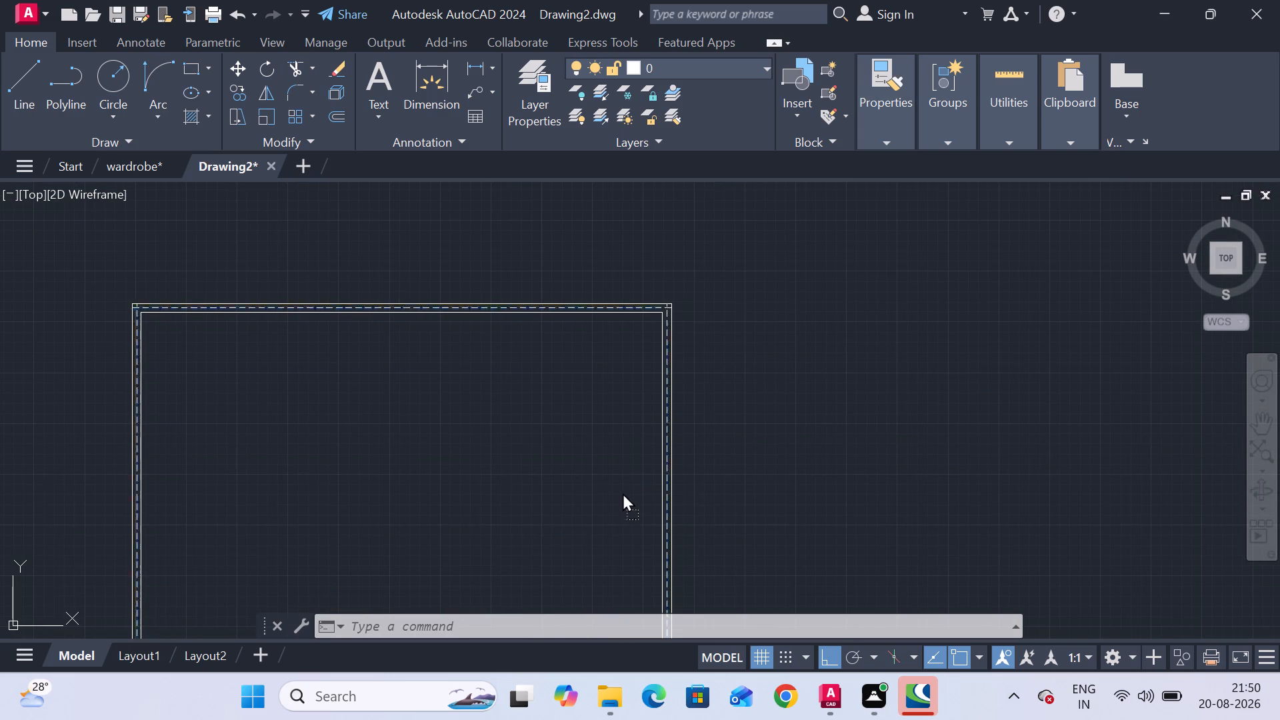
{"action": "right_click_drag", "start_coordinate": [623, 493], "coordinate": [630, 503]}
{"action": "right_click", "coordinate": [607, 539]}
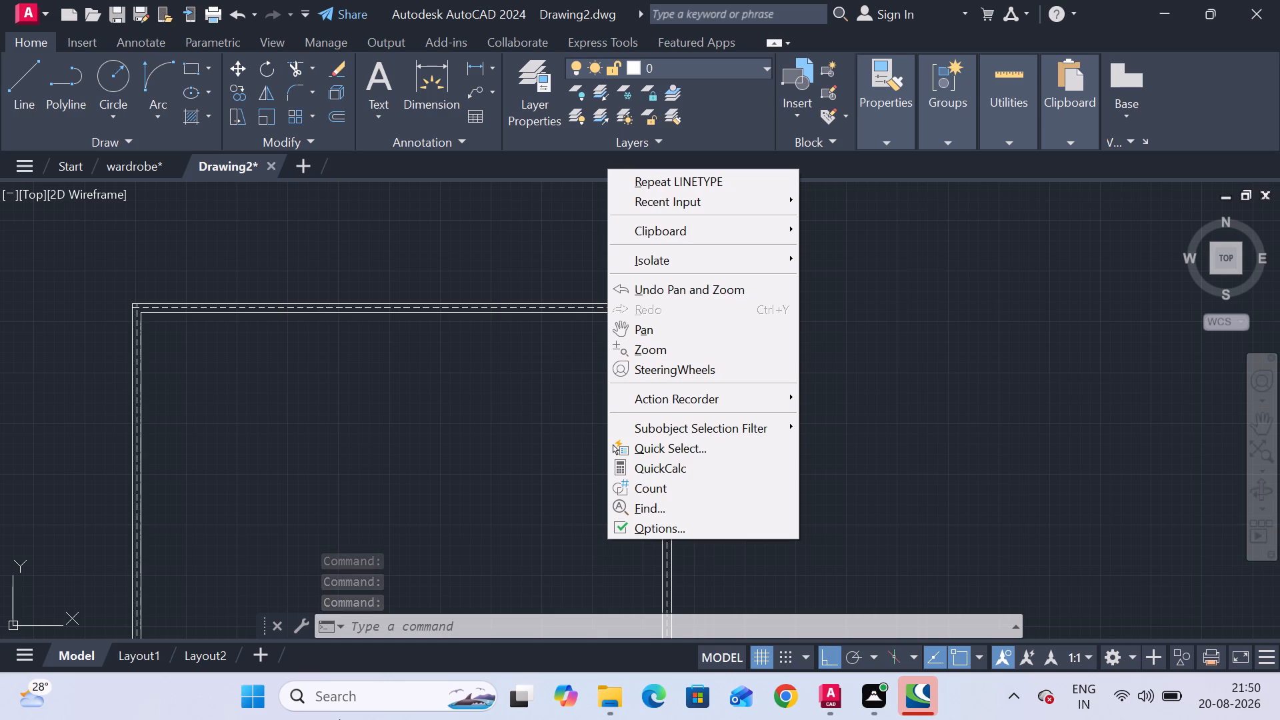
{"action": "key", "text": "Escape"}
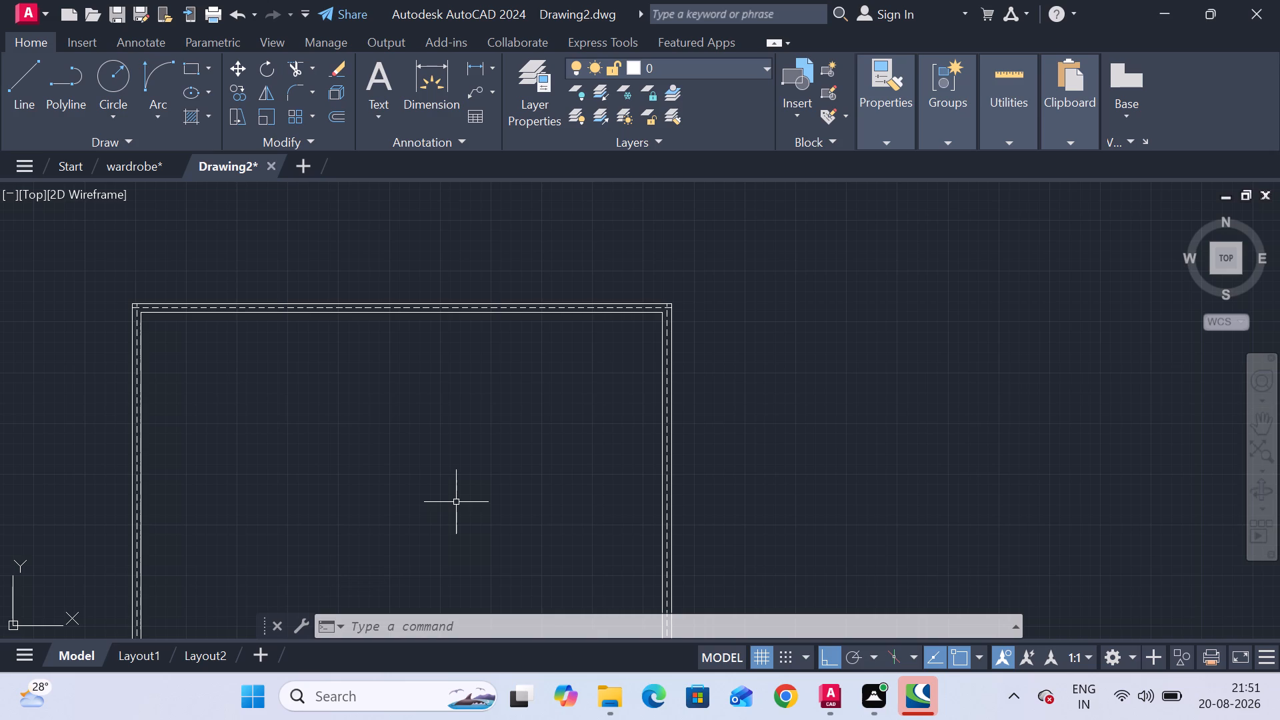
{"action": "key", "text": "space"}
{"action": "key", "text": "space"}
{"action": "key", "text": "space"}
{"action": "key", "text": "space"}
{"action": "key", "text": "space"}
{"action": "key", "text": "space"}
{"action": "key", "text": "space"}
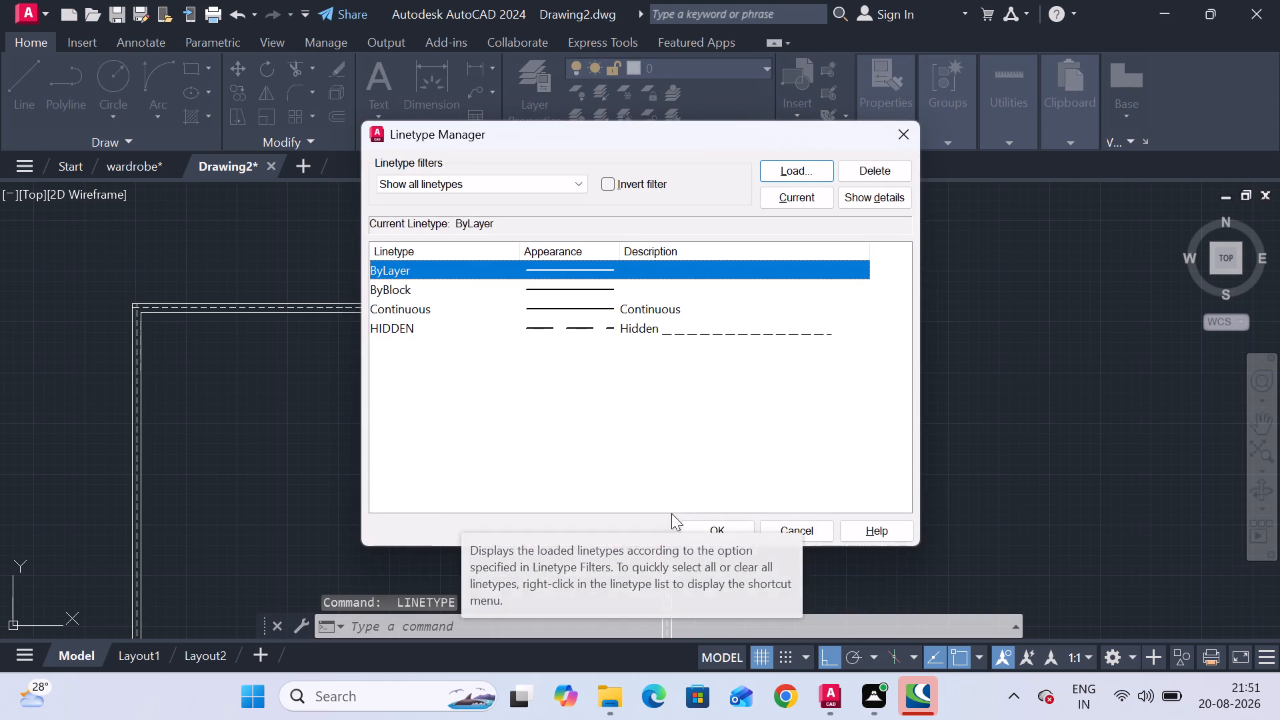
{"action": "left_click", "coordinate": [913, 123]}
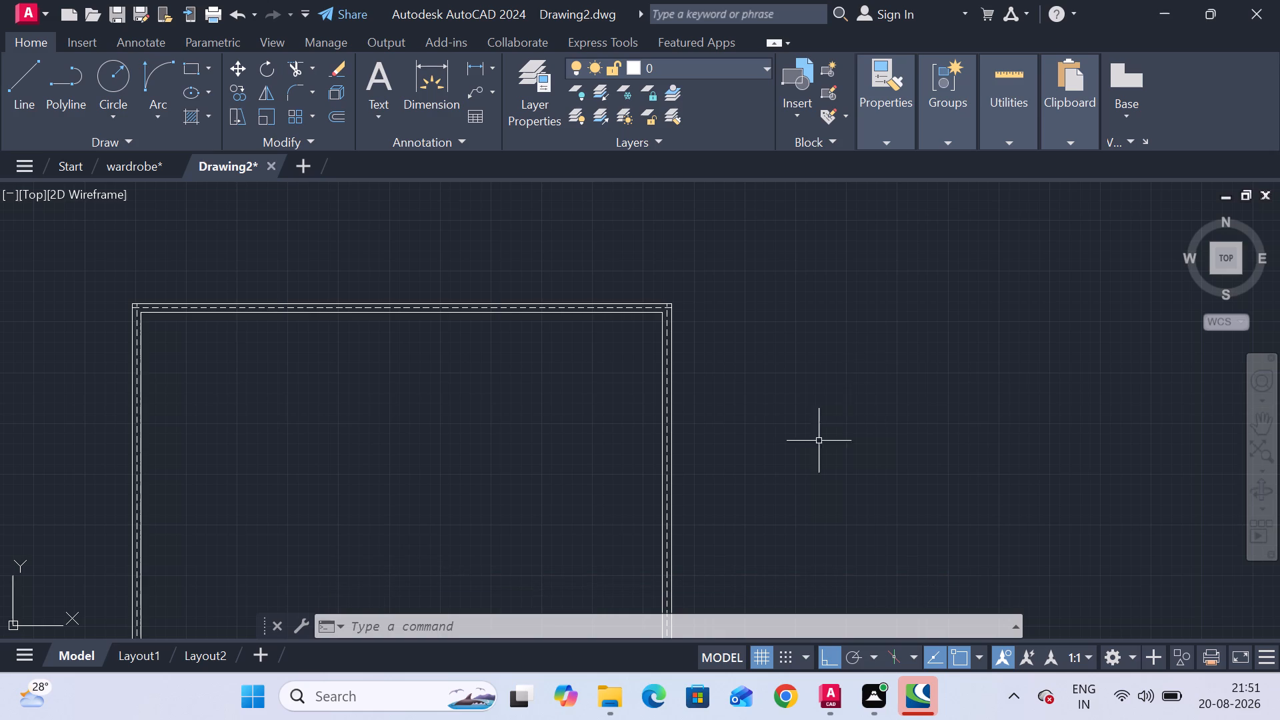
Examine the whole floor-plan outline and the dashed centrelines along its side and top walls.
{"action": "middle_click_drag", "start_coordinate": [817, 444], "coordinate": [945, 189]}
{"action": "scroll", "coordinate": [904, 327], "scroll_direction": "down", "scroll_amount": 2}
{"action": "middle_click_drag", "start_coordinate": [905, 371], "coordinate": [853, 353]}
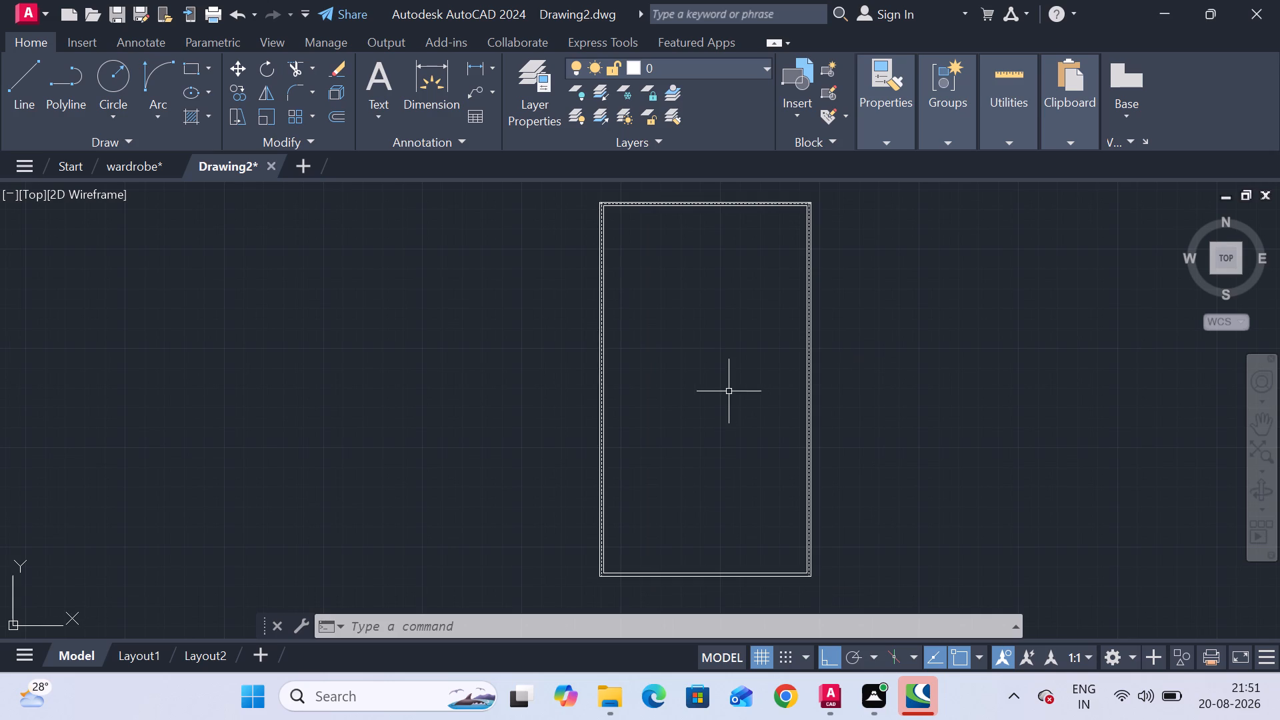
{"action": "scroll", "coordinate": [729, 391], "scroll_direction": "up", "scroll_amount": 1}
{"action": "middle_click_drag", "start_coordinate": [729, 391], "coordinate": [593, 464]}
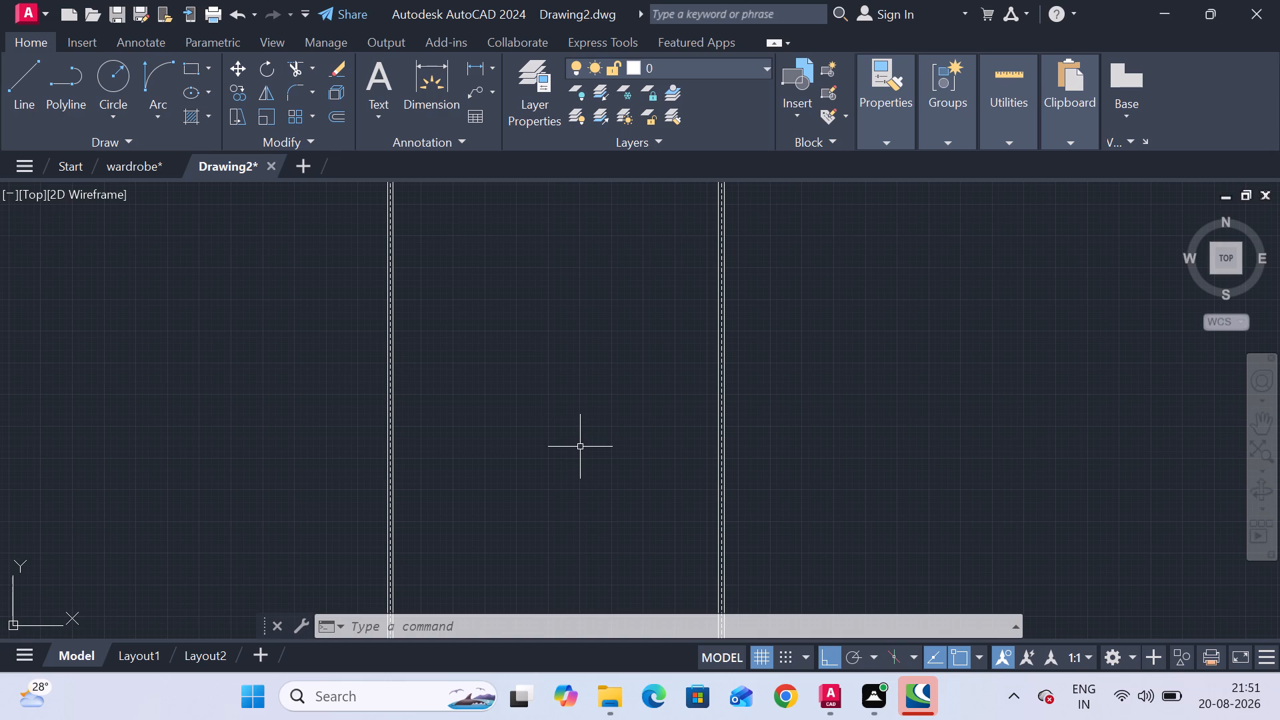
{"action": "middle_click_drag", "start_coordinate": [595, 369], "coordinate": [567, 537]}
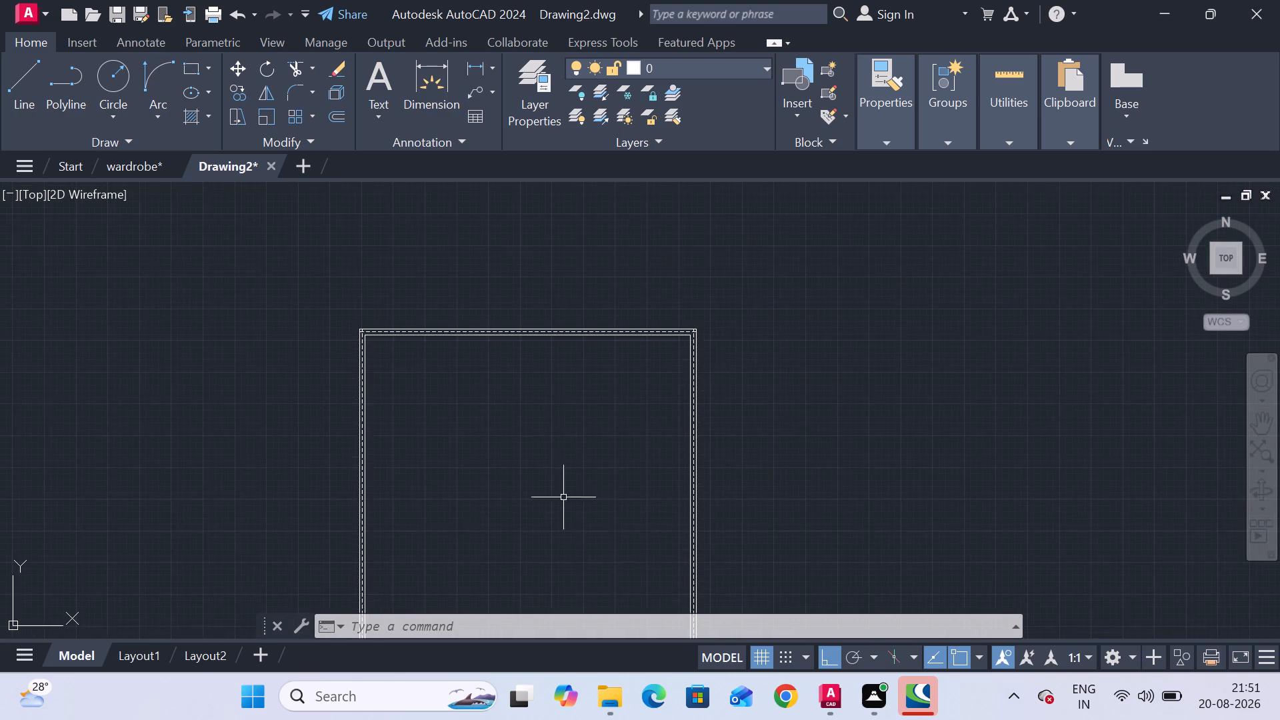
{"action": "scroll", "coordinate": [549, 469], "scroll_direction": "up", "scroll_amount": 2}
{"action": "middle_click_drag", "start_coordinate": [547, 467], "coordinate": [556, 516]}
{"action": "scroll", "coordinate": [558, 506], "scroll_direction": "down", "scroll_amount": 1}
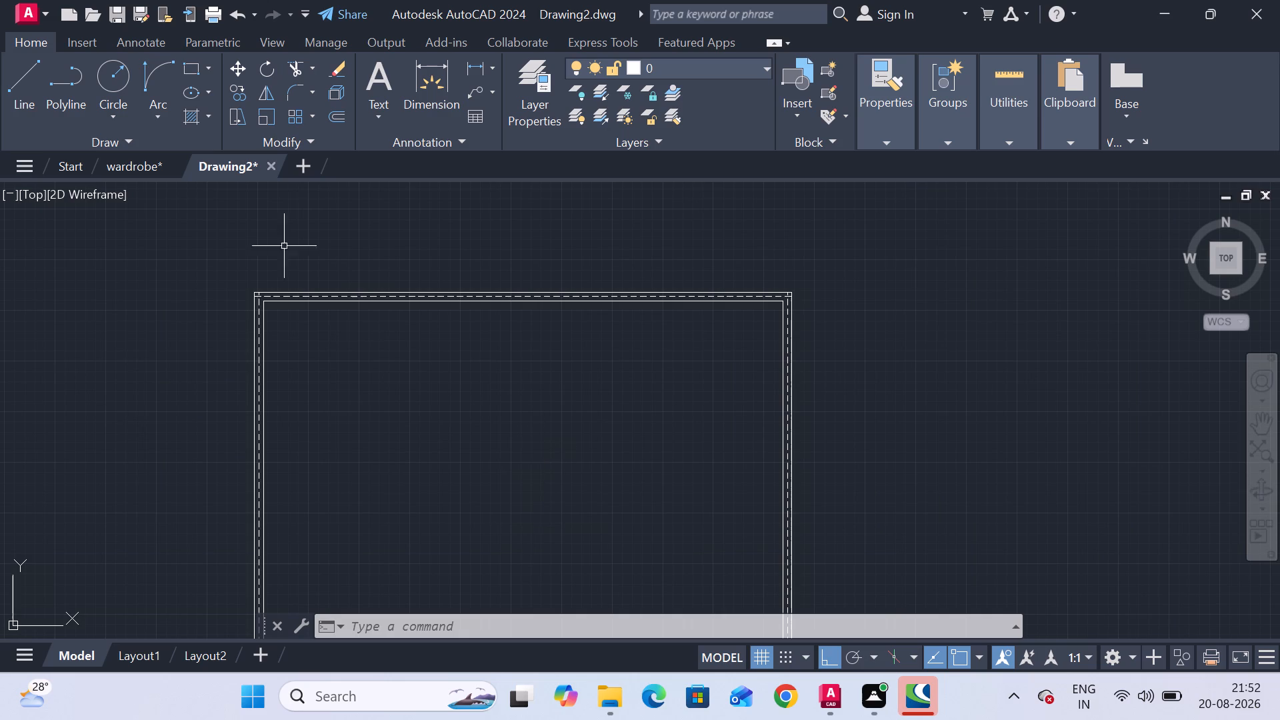
Draw a line from the top centreline's right end 10'7" down the outer right wall line, continuing straight across to the outer left wall line.
{"action": "left_click", "coordinate": [11, 95]}
{"action": "middle_click_drag", "start_coordinate": [708, 427], "coordinate": [509, 413]}
{"action": "scroll", "coordinate": [518, 379], "scroll_direction": "up", "scroll_amount": 2}
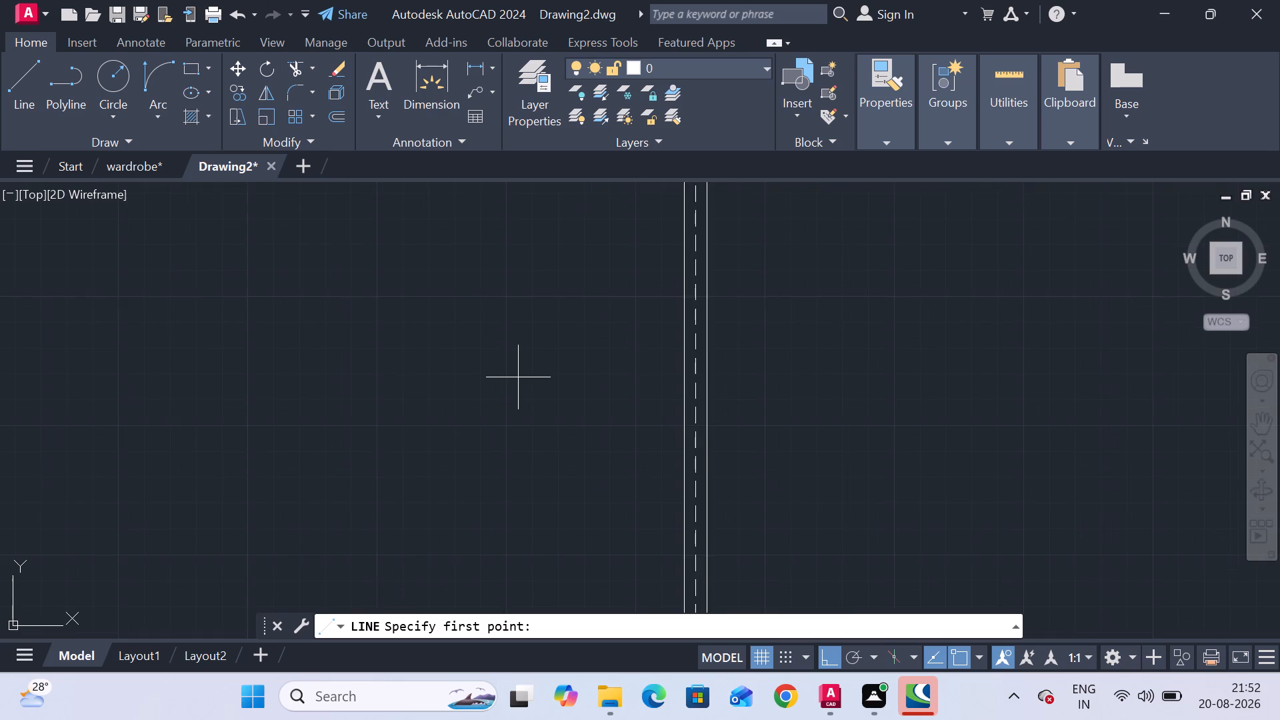
{"action": "scroll", "coordinate": [518, 379], "scroll_direction": "down", "scroll_amount": 1}
{"action": "middle_click_drag", "start_coordinate": [516, 390], "coordinate": [515, 399]}
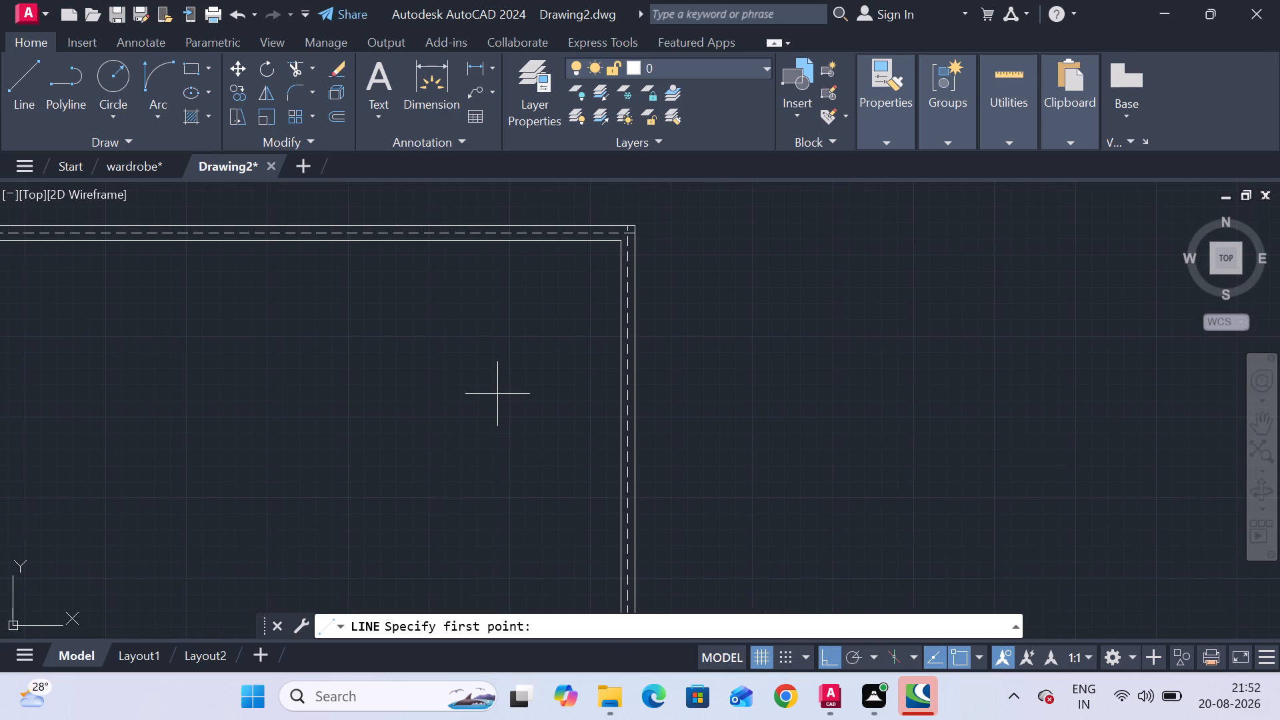
{"action": "scroll", "coordinate": [515, 340], "scroll_direction": "up", "scroll_amount": 1}
{"action": "middle_click_drag", "start_coordinate": [541, 327], "coordinate": [489, 466]}
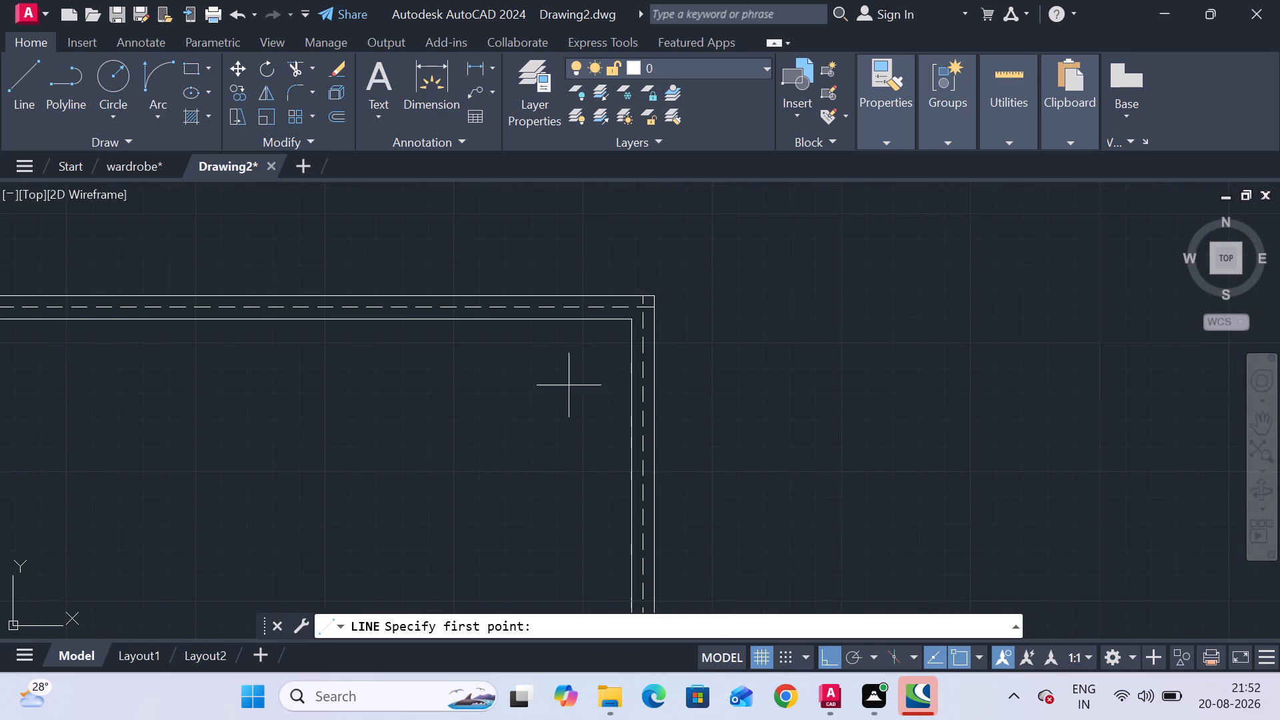
{"action": "left_click", "coordinate": [653, 305]}
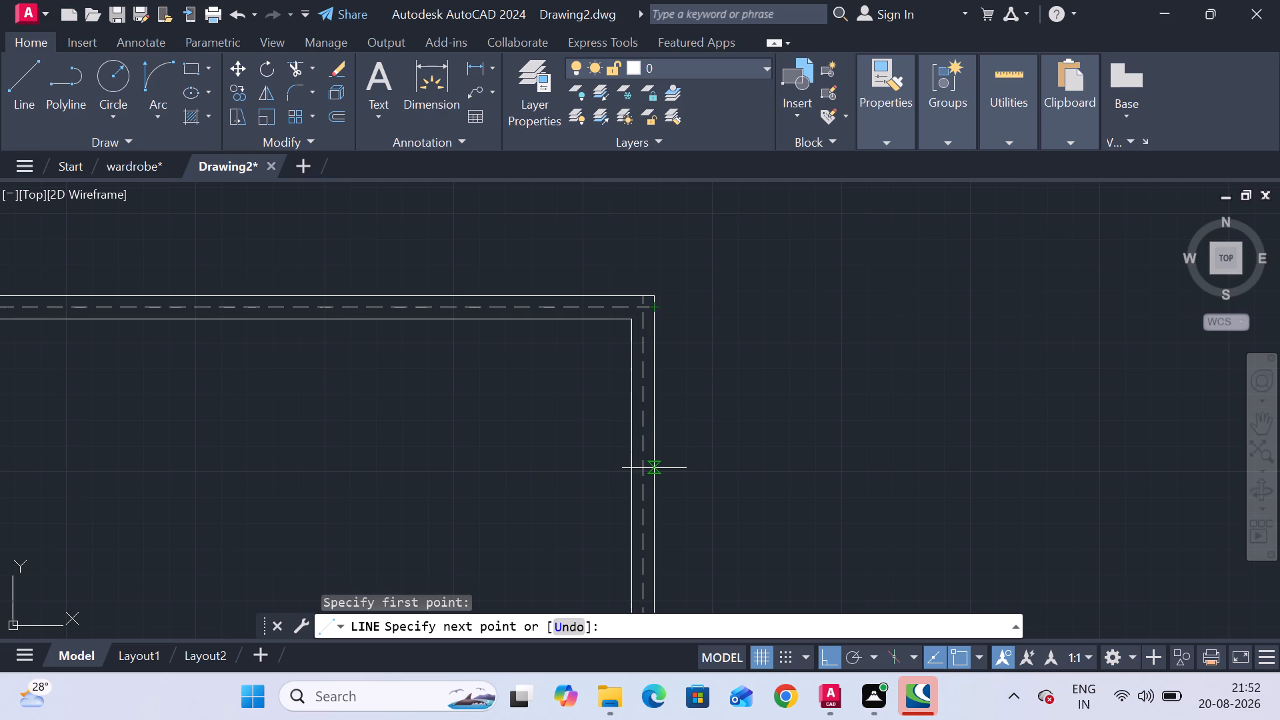
{"action": "middle_click_drag", "start_coordinate": [654, 468], "coordinate": [672, 381]}
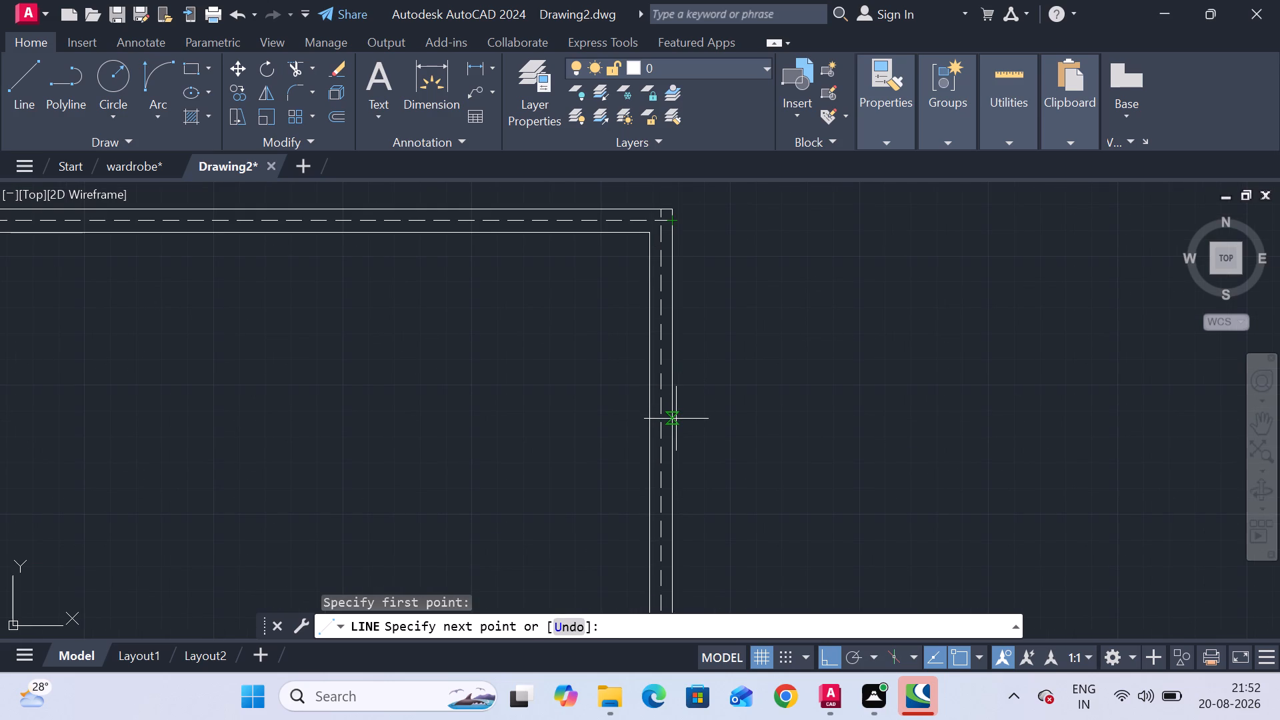
{"action": "type", "text": "10'"}
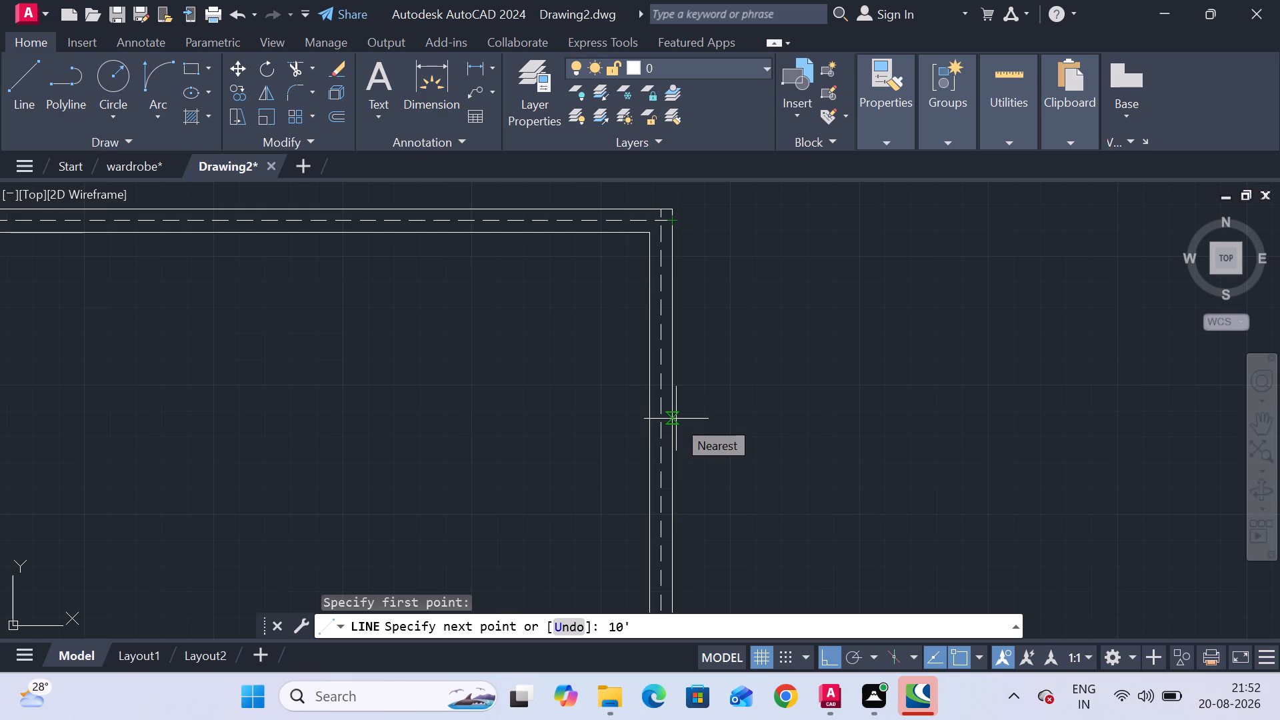
{"action": "key", "text": "7"}
{"action": "key", "text": "shift+quotedbl"}
{"action": "key", "text": "Return"}
{"action": "scroll", "coordinate": [183, 317], "scroll_direction": "down", "scroll_amount": 2}
{"action": "middle_click_drag", "start_coordinate": [183, 317], "coordinate": [186, 317]}
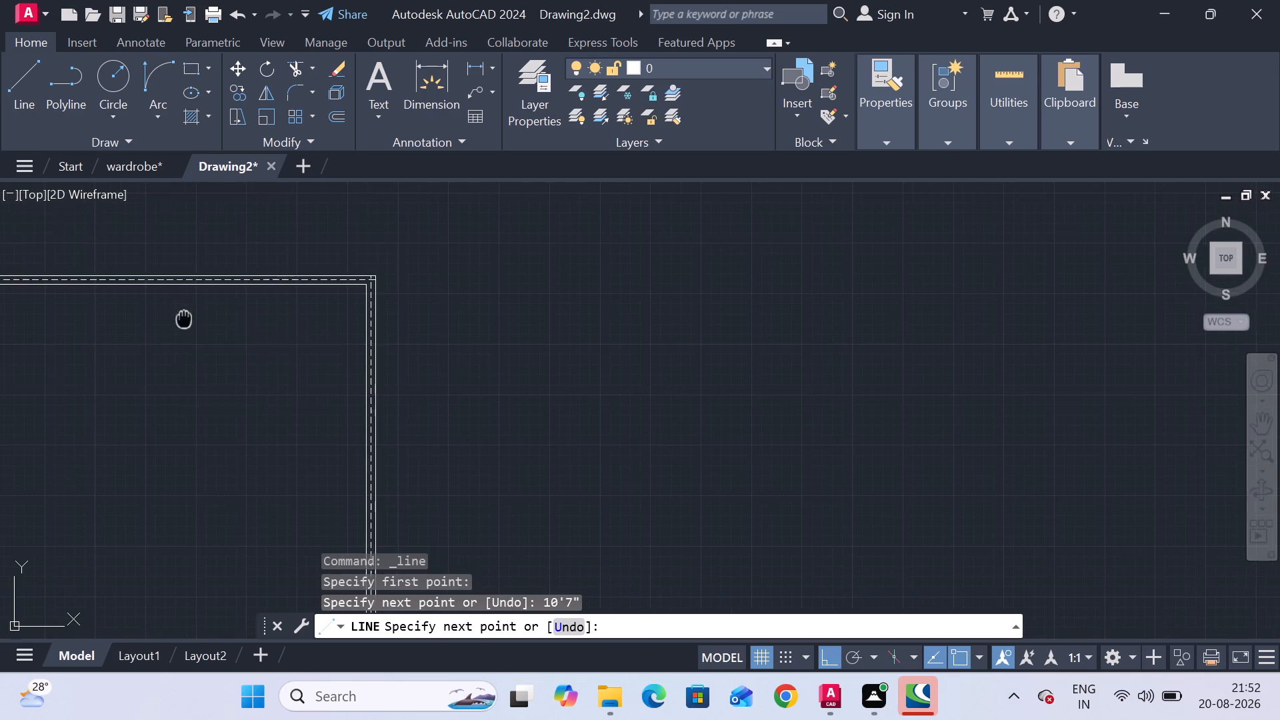
{"action": "middle_click_drag", "start_coordinate": [186, 317], "coordinate": [648, 265]}
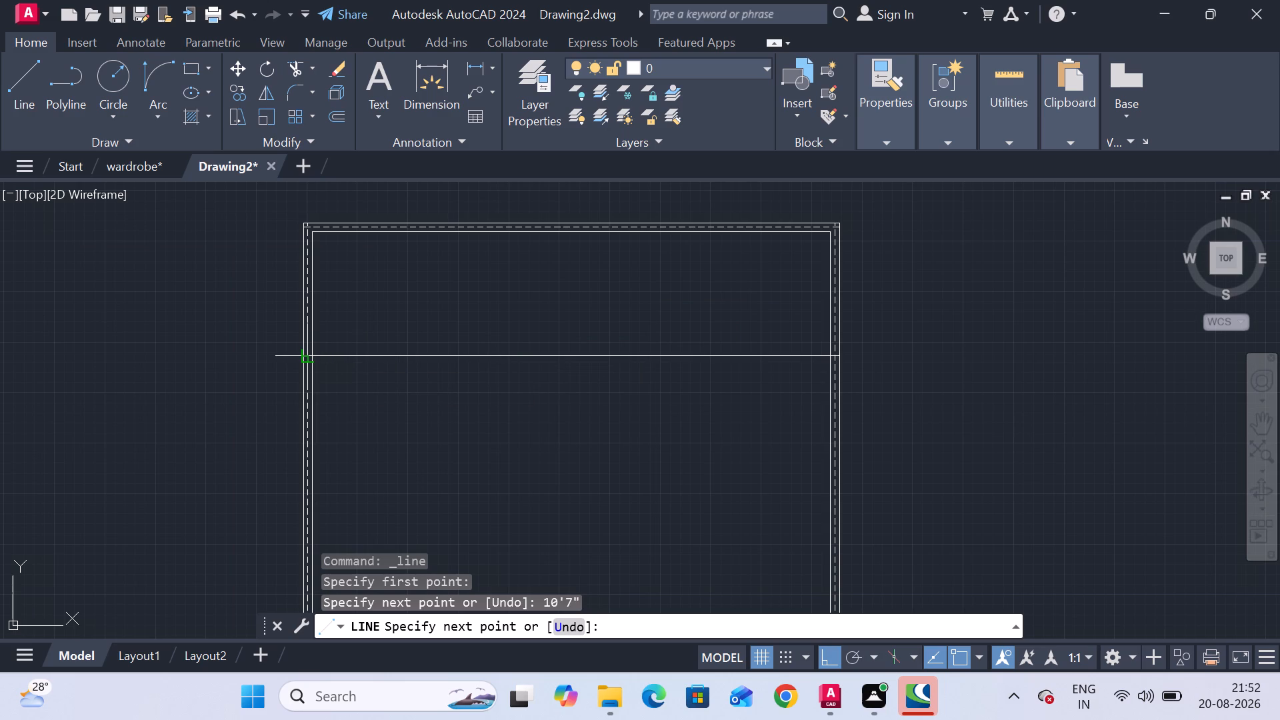
{"action": "scroll", "coordinate": [307, 353], "scroll_direction": "up", "scroll_amount": 3}
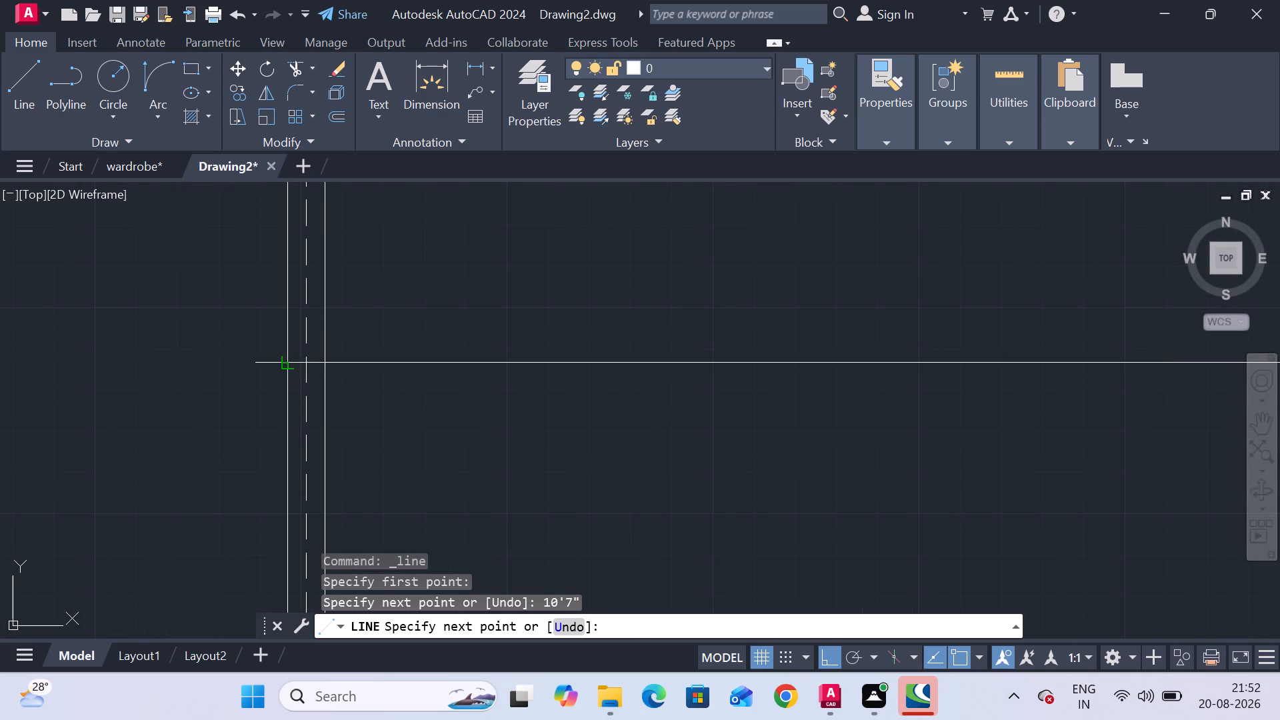
{"action": "left_click", "coordinate": [286, 361]}
{"action": "key", "text": "Escape"}
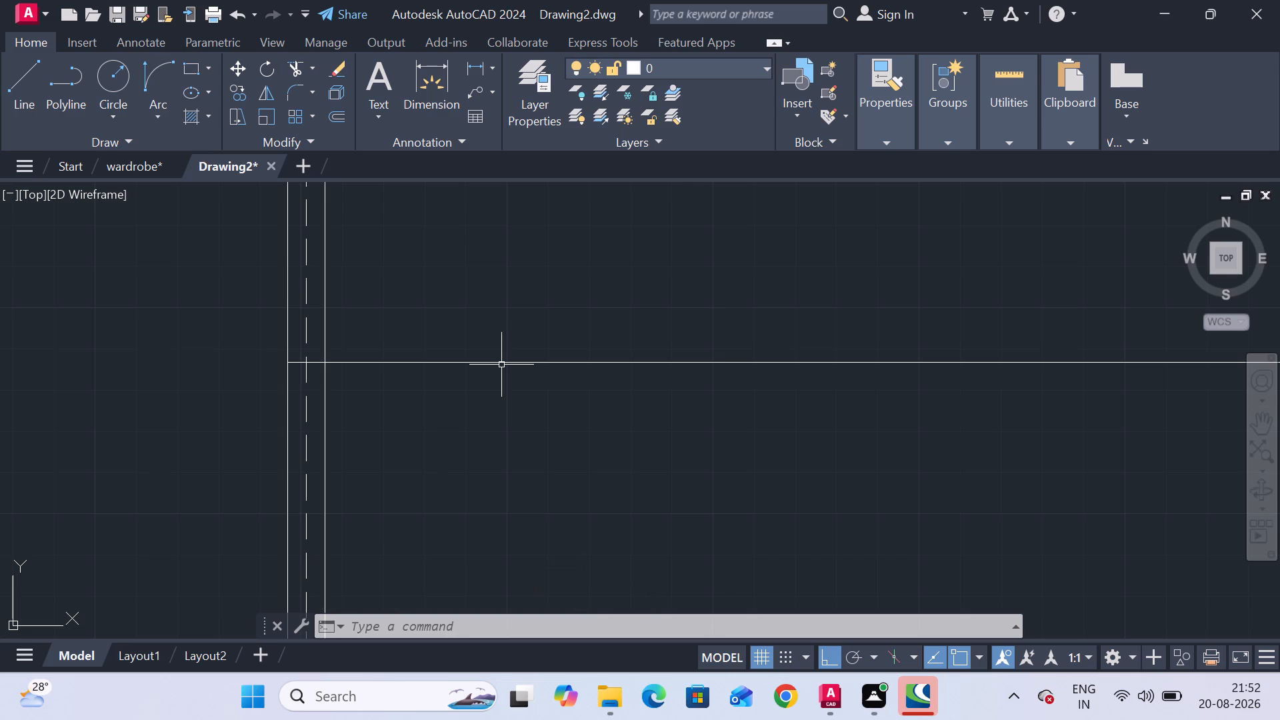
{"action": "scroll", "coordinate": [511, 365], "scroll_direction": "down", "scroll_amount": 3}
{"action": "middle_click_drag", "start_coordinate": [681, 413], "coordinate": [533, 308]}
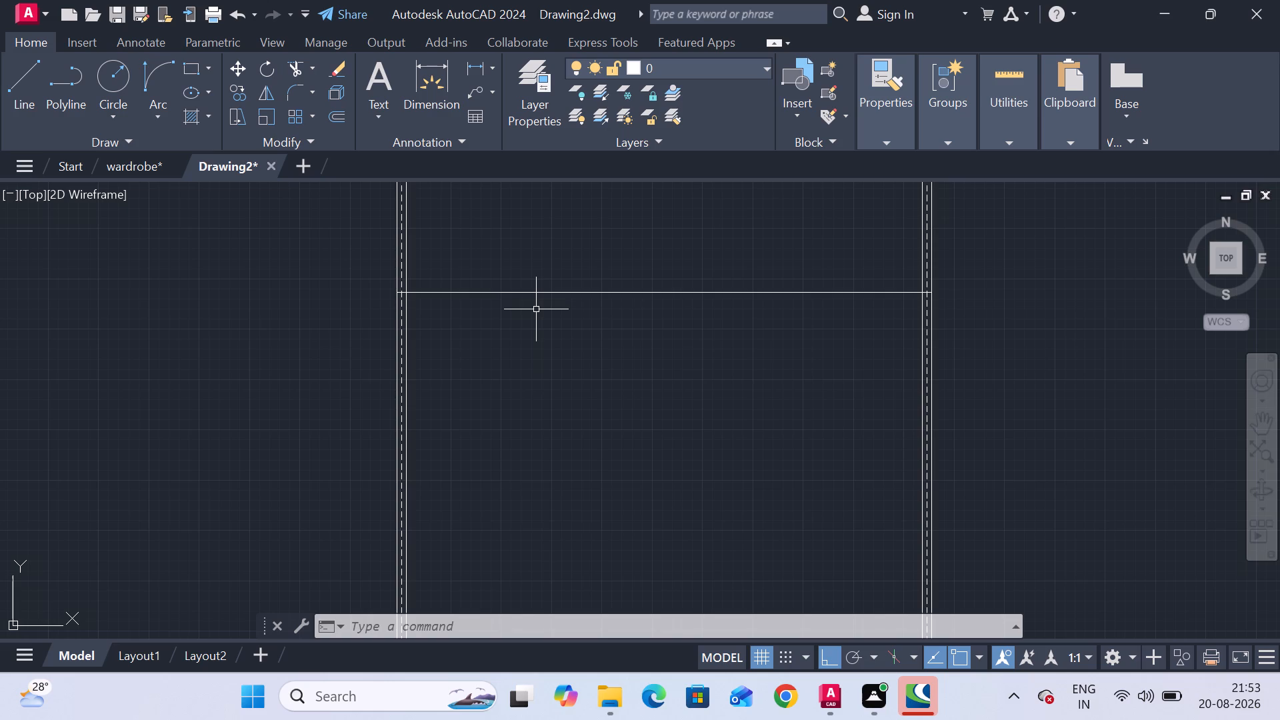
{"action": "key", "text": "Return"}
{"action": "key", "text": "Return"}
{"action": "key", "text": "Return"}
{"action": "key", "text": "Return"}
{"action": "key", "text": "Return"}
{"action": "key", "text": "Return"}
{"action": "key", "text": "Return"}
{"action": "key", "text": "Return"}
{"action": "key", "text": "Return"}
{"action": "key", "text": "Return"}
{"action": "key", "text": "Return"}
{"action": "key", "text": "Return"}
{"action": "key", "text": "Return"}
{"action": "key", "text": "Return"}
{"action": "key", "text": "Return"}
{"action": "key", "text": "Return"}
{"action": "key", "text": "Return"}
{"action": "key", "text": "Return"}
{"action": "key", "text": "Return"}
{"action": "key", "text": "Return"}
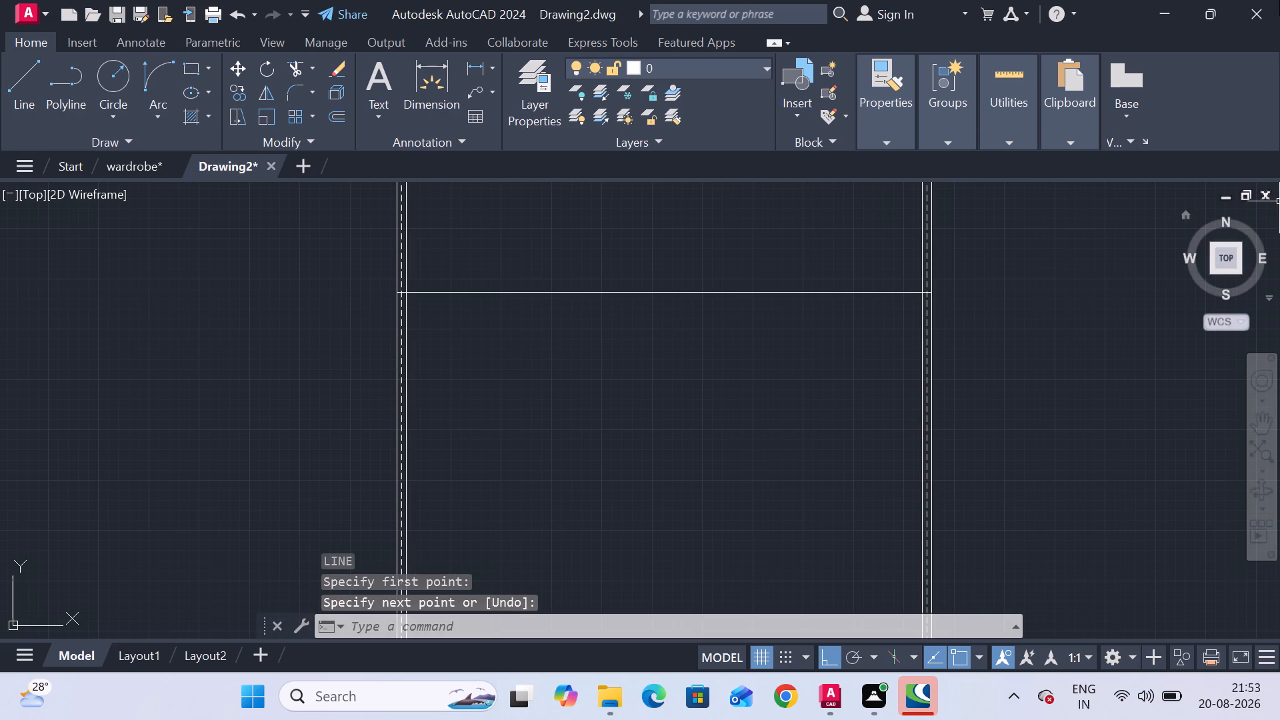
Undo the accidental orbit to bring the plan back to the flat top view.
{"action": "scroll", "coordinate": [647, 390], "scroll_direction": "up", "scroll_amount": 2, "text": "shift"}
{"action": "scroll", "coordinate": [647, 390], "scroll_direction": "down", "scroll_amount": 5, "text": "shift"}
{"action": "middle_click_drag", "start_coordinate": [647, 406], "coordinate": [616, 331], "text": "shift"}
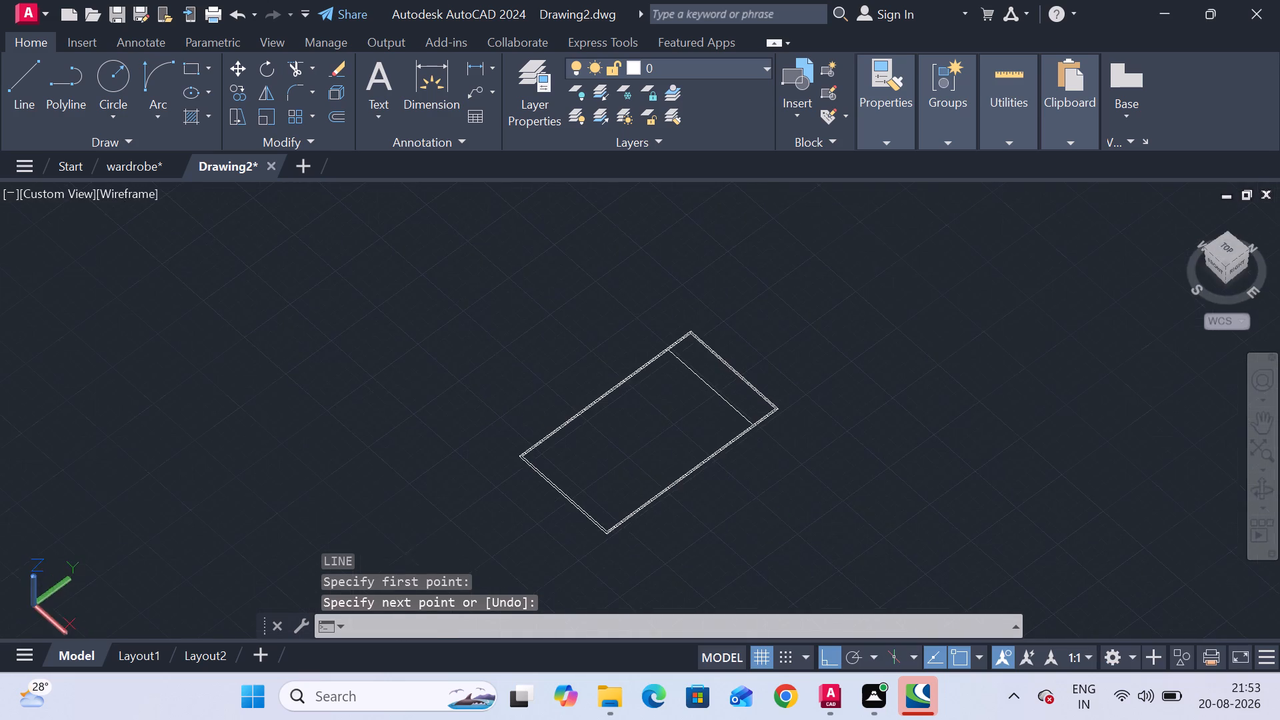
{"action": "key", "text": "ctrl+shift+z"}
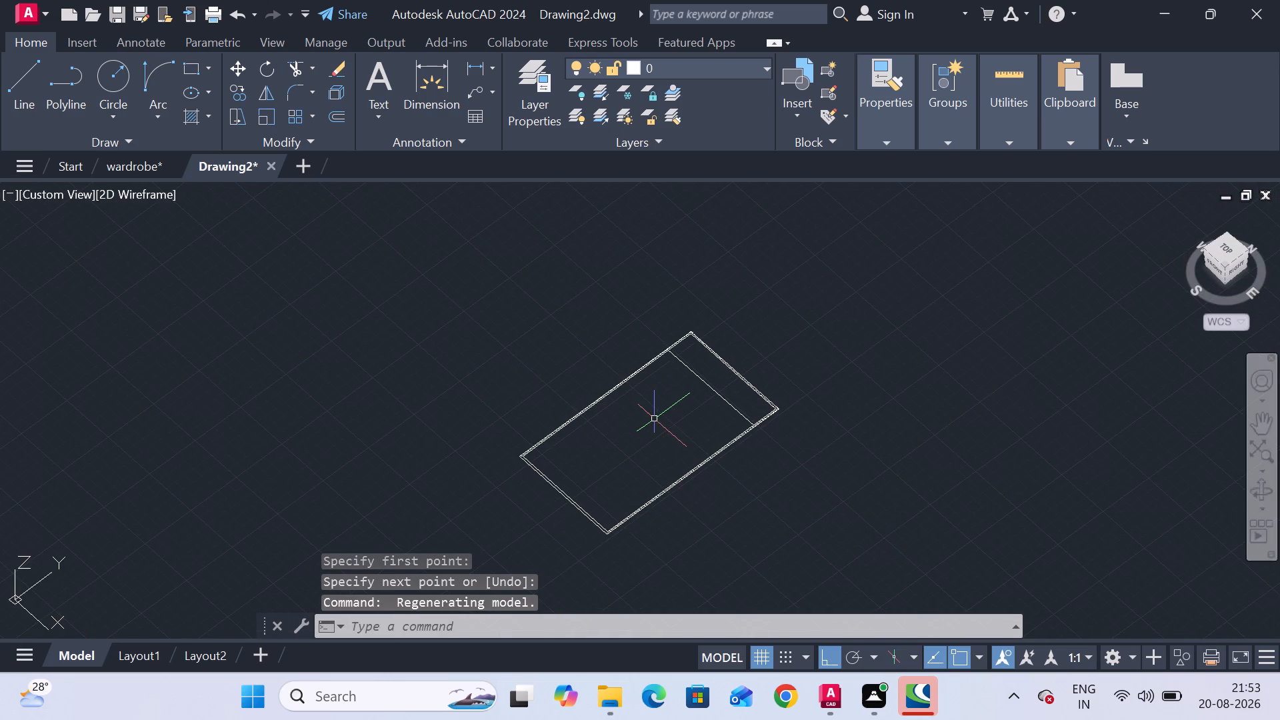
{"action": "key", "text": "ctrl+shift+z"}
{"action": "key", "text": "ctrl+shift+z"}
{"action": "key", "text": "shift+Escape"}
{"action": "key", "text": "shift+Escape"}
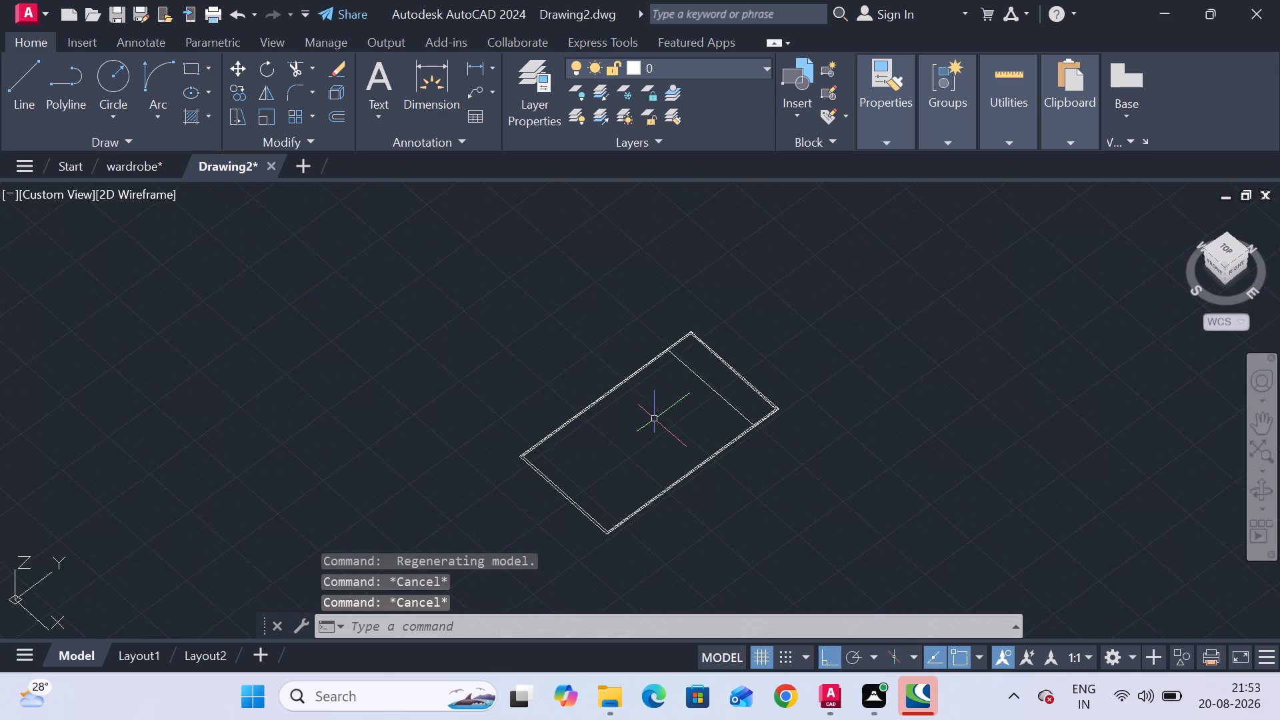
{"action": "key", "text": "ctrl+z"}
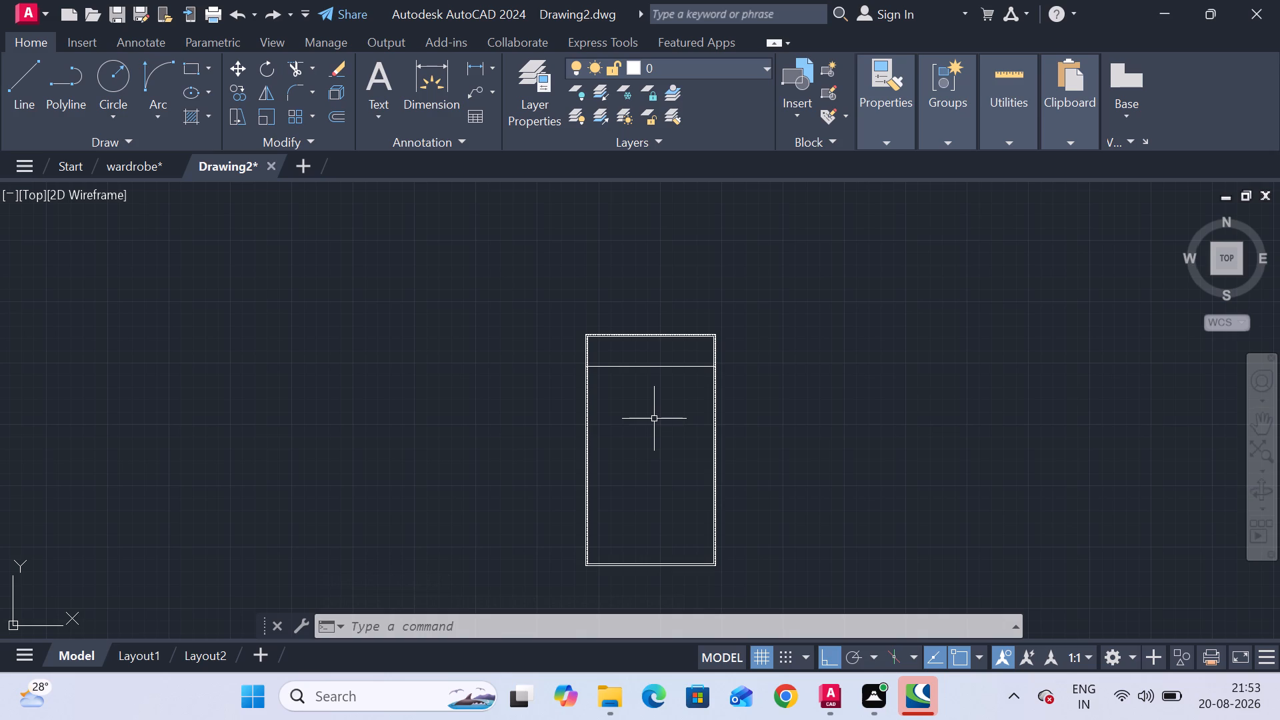
Offset the horizontal division line 9" downward to form the interior wall's second face.
{"action": "scroll", "coordinate": [654, 419], "scroll_direction": "up", "scroll_amount": 1}
{"action": "middle_click_drag", "start_coordinate": [589, 411], "coordinate": [424, 369]}
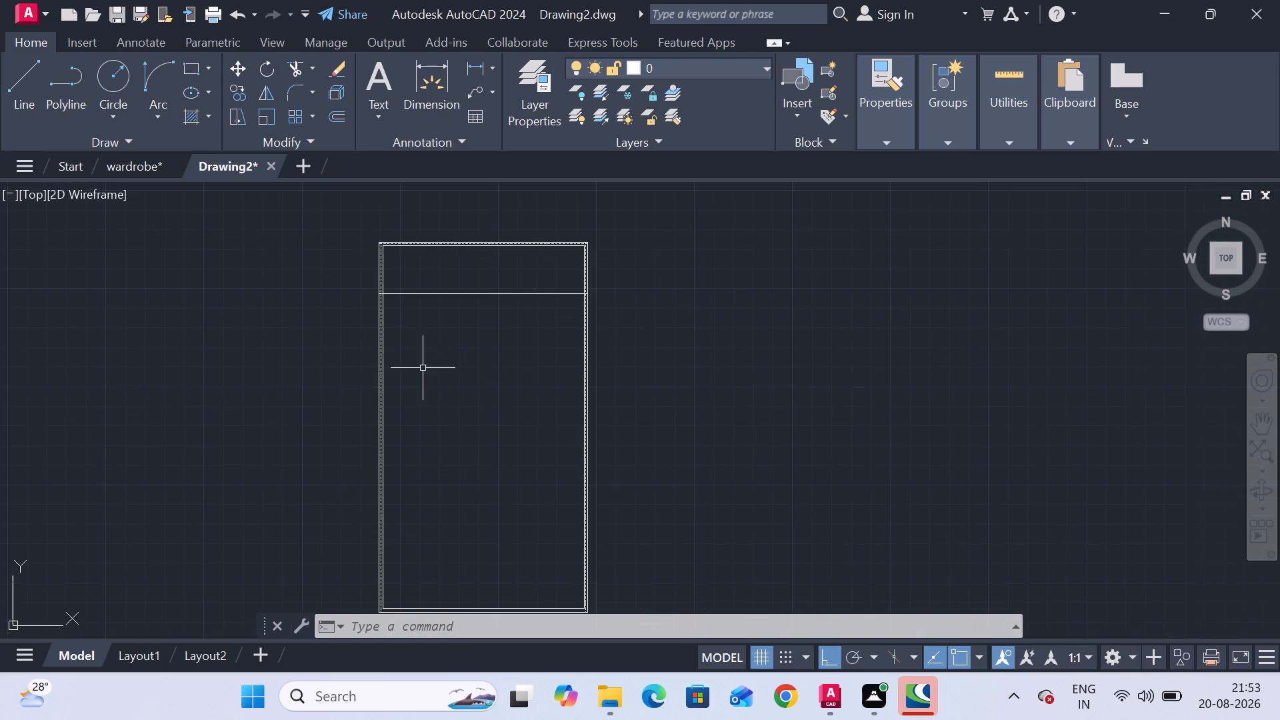
{"action": "scroll", "coordinate": [423, 339], "scroll_direction": "up", "scroll_amount": 2}
{"action": "middle_click_drag", "start_coordinate": [423, 339], "coordinate": [396, 382]}
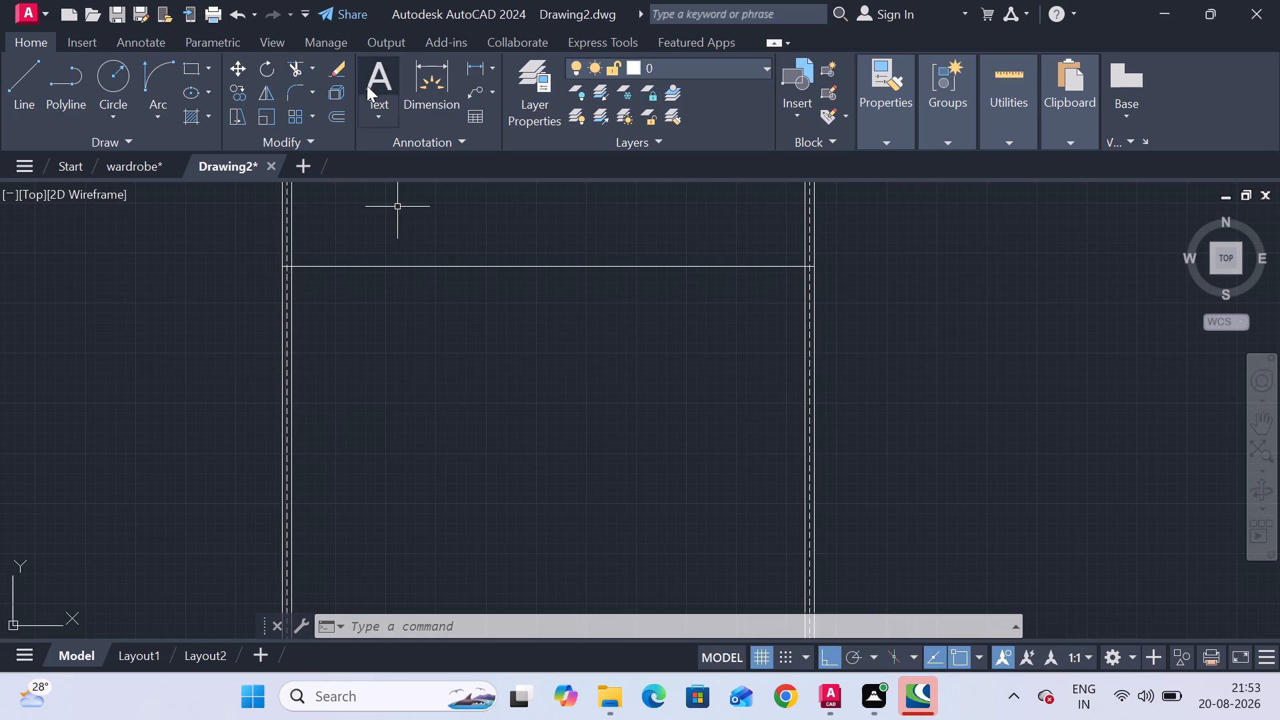
{"action": "left_click", "coordinate": [339, 113]}
{"action": "key", "text": "9"}
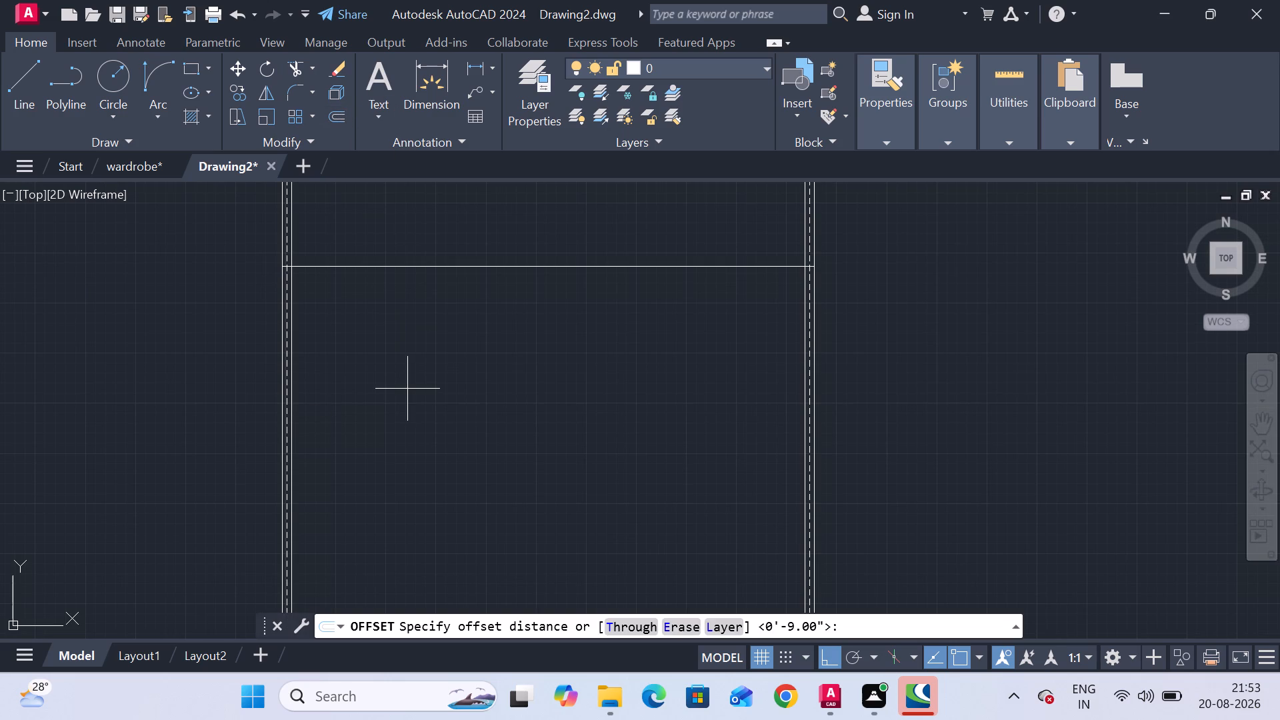
{"action": "key", "text": "shift+quotedbl"}
{"action": "key", "text": "Return"}
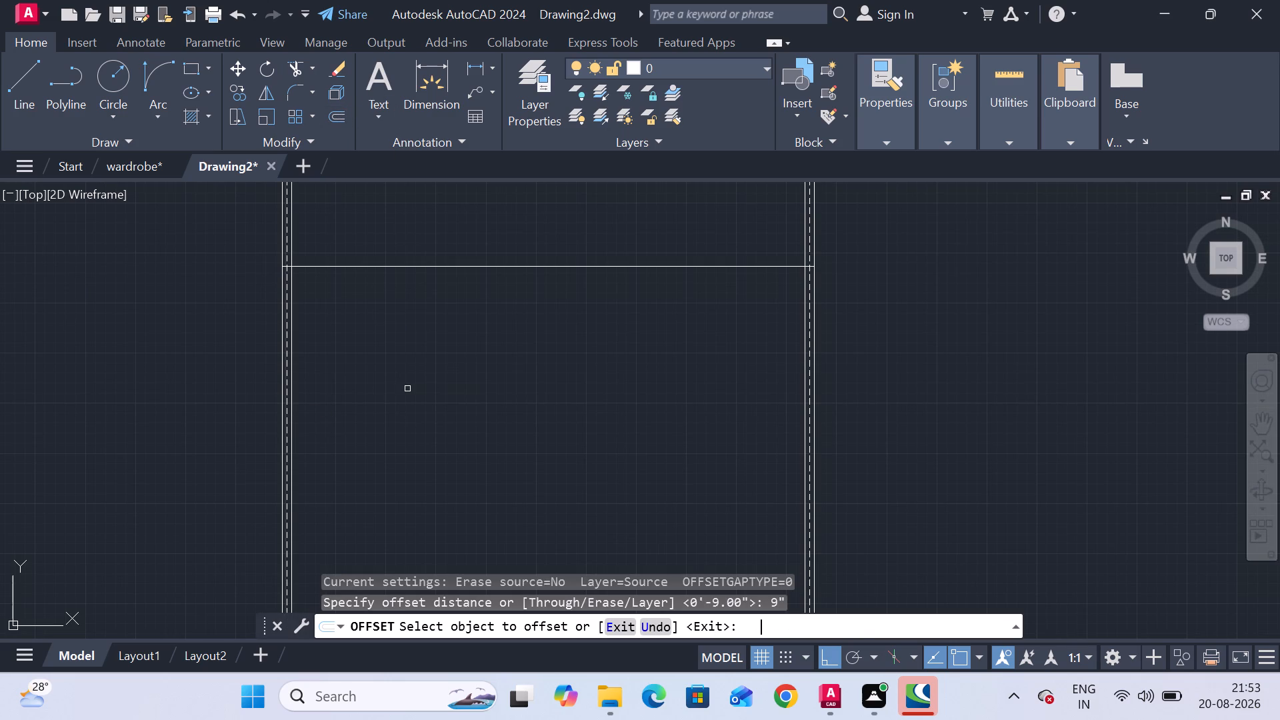
{"action": "left_click", "coordinate": [424, 267]}
{"action": "left_click", "coordinate": [424, 319]}
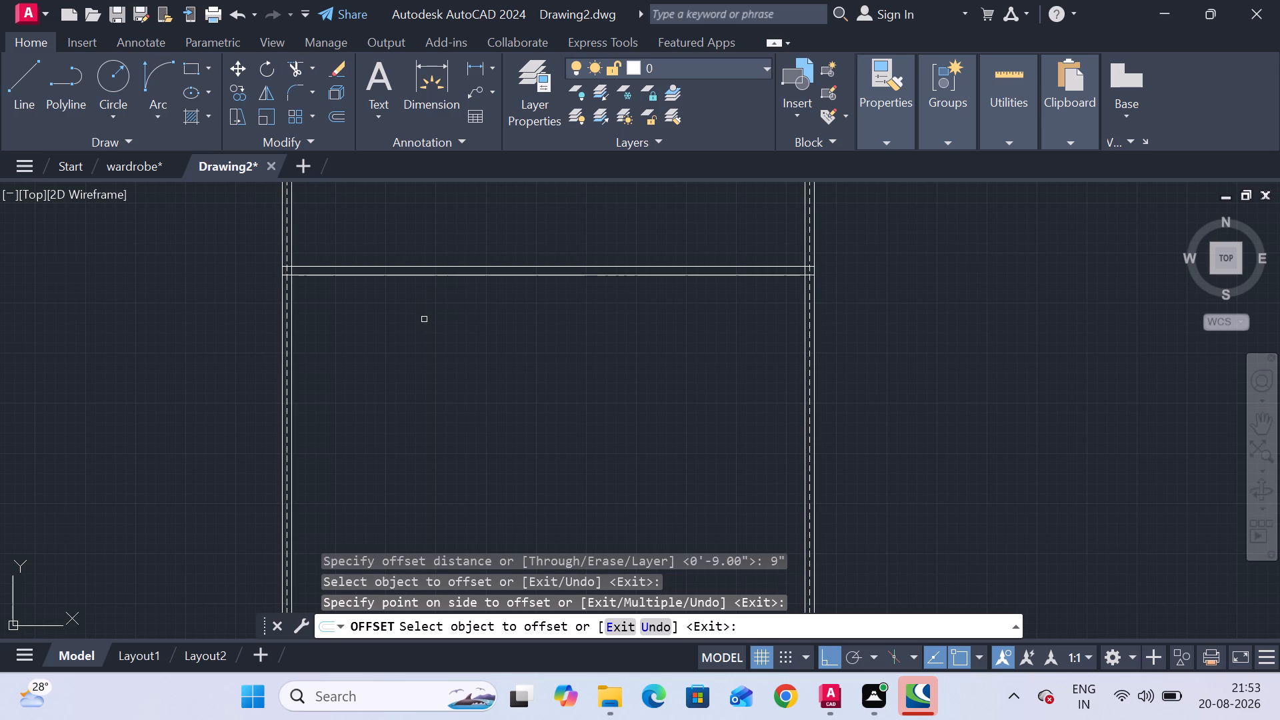
{"action": "key", "text": "Escape"}
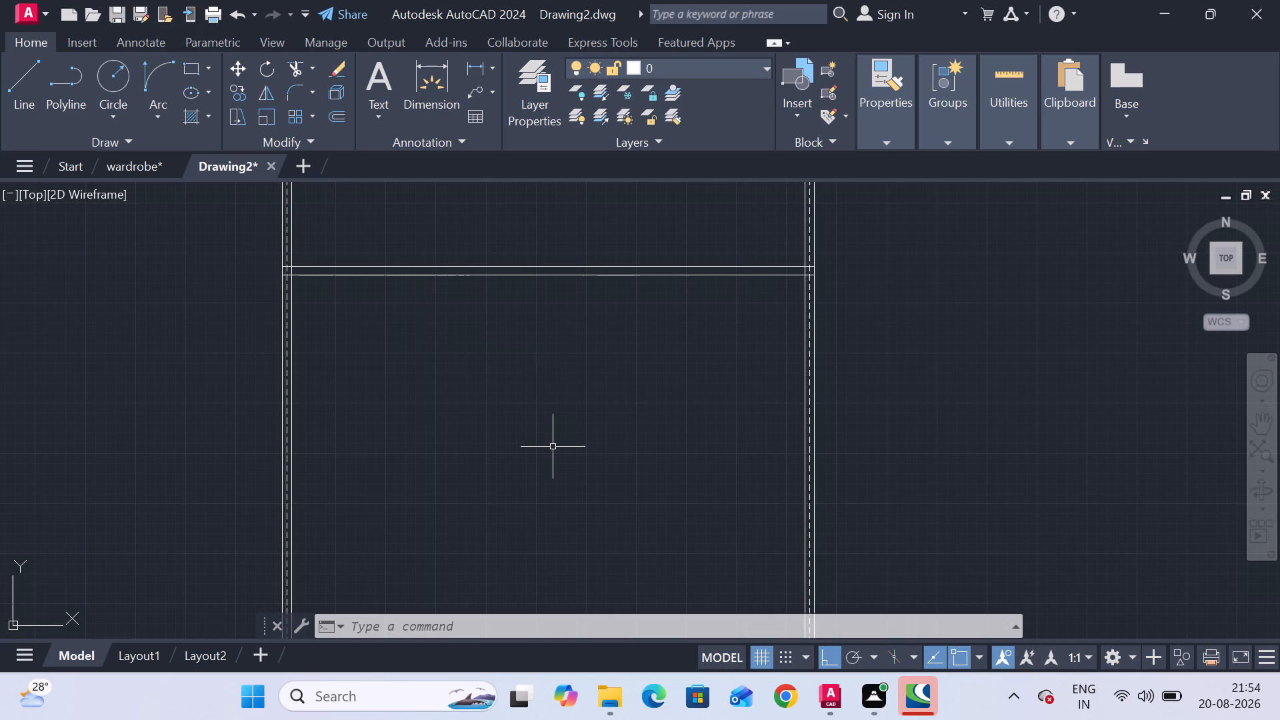
Draw a 7' line rightward along the division wall's lower face, starting at its intersection with the inner left wall line.
{"action": "middle_click_drag", "start_coordinate": [553, 447], "coordinate": [530, 383]}
{"action": "left_click", "coordinate": [15, 104]}
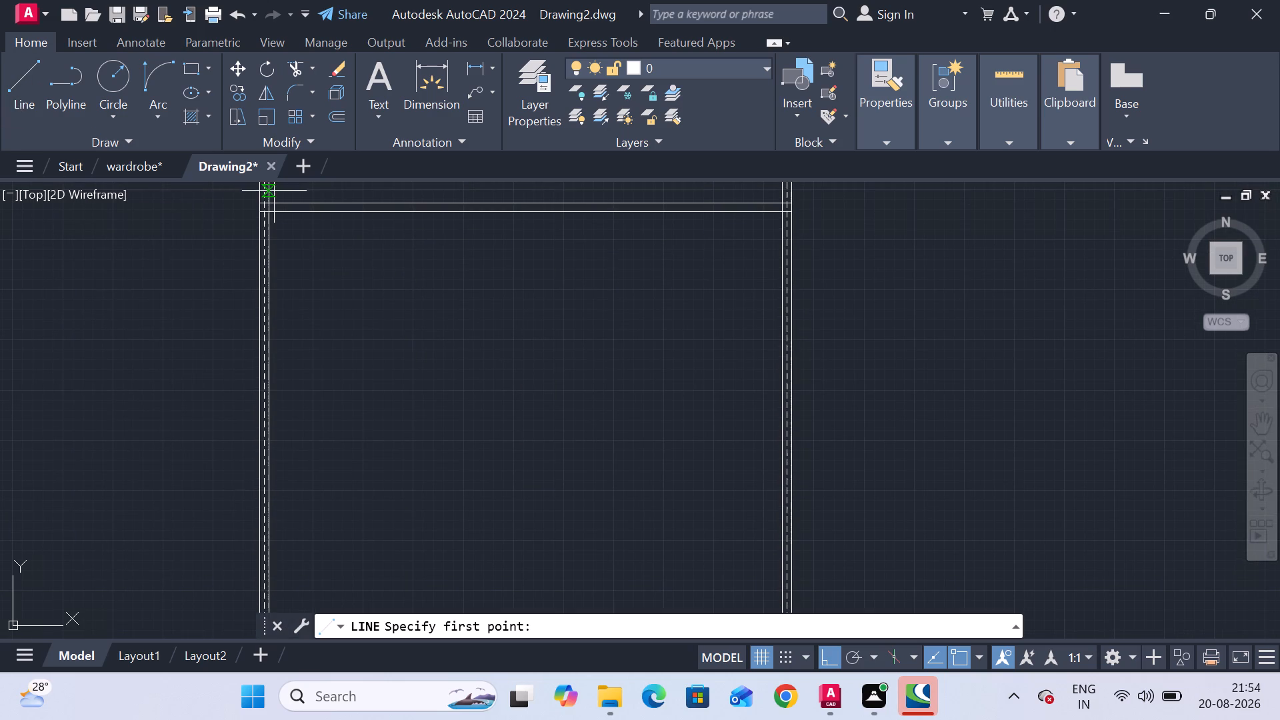
{"action": "scroll", "coordinate": [303, 199], "scroll_direction": "up", "scroll_amount": 2}
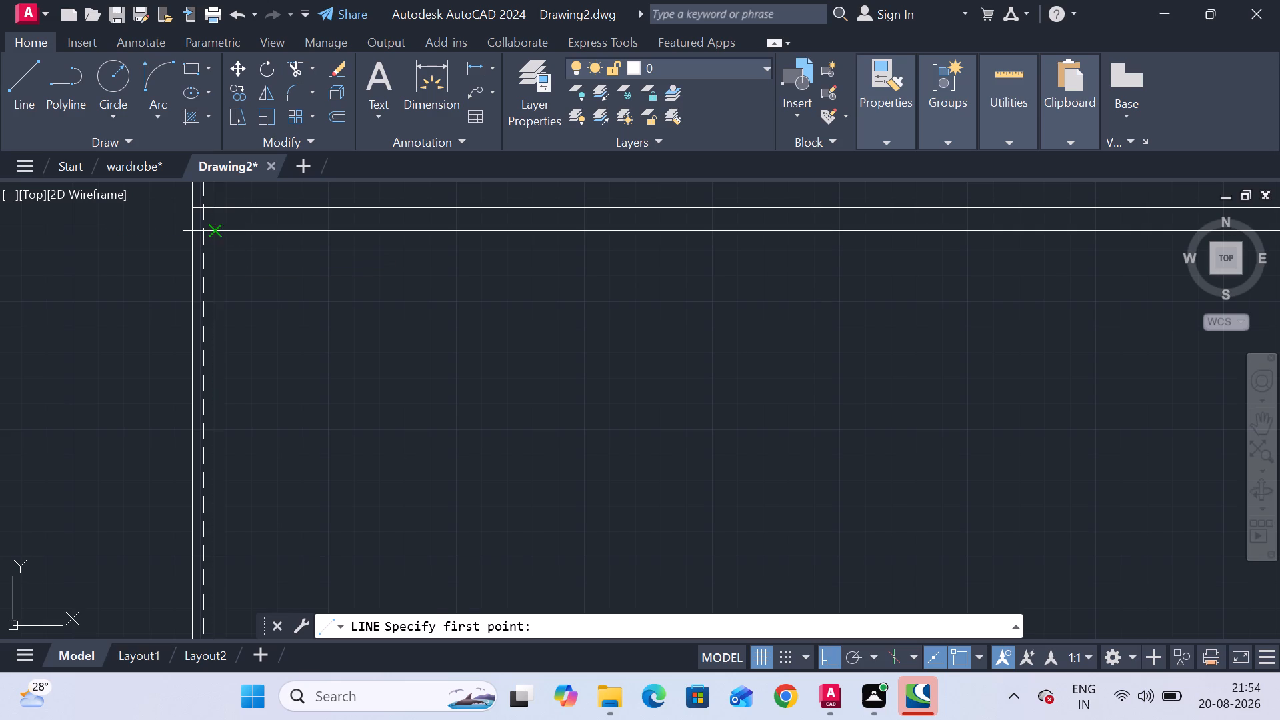
{"action": "left_click", "coordinate": [211, 234]}
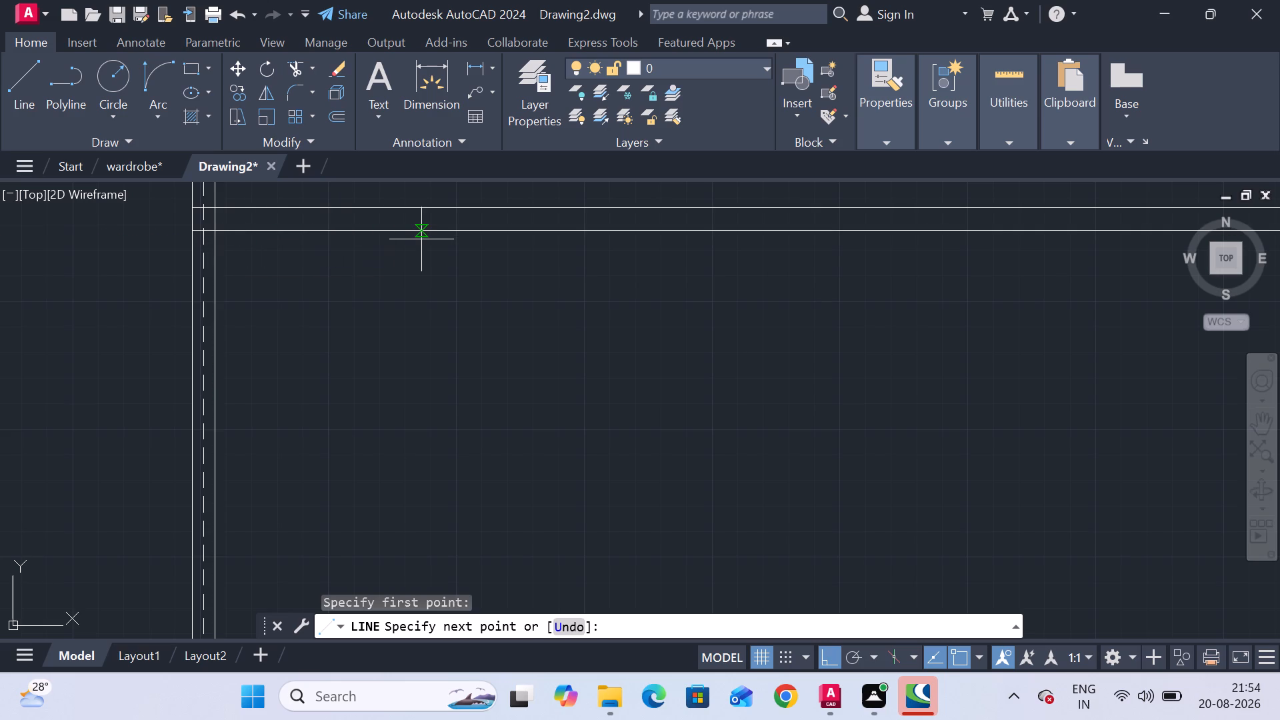
{"action": "key", "text": "7"}
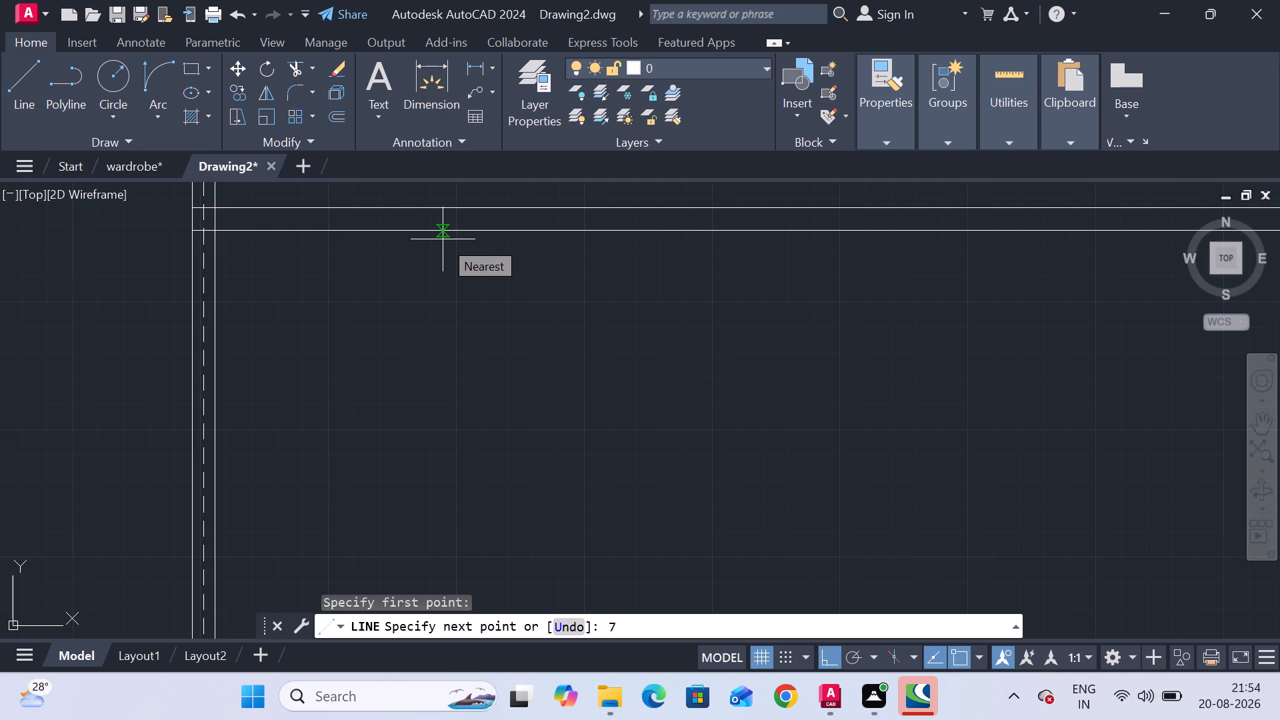
{"action": "key", "text": "apostrophe"}
{"action": "key", "text": "Return"}
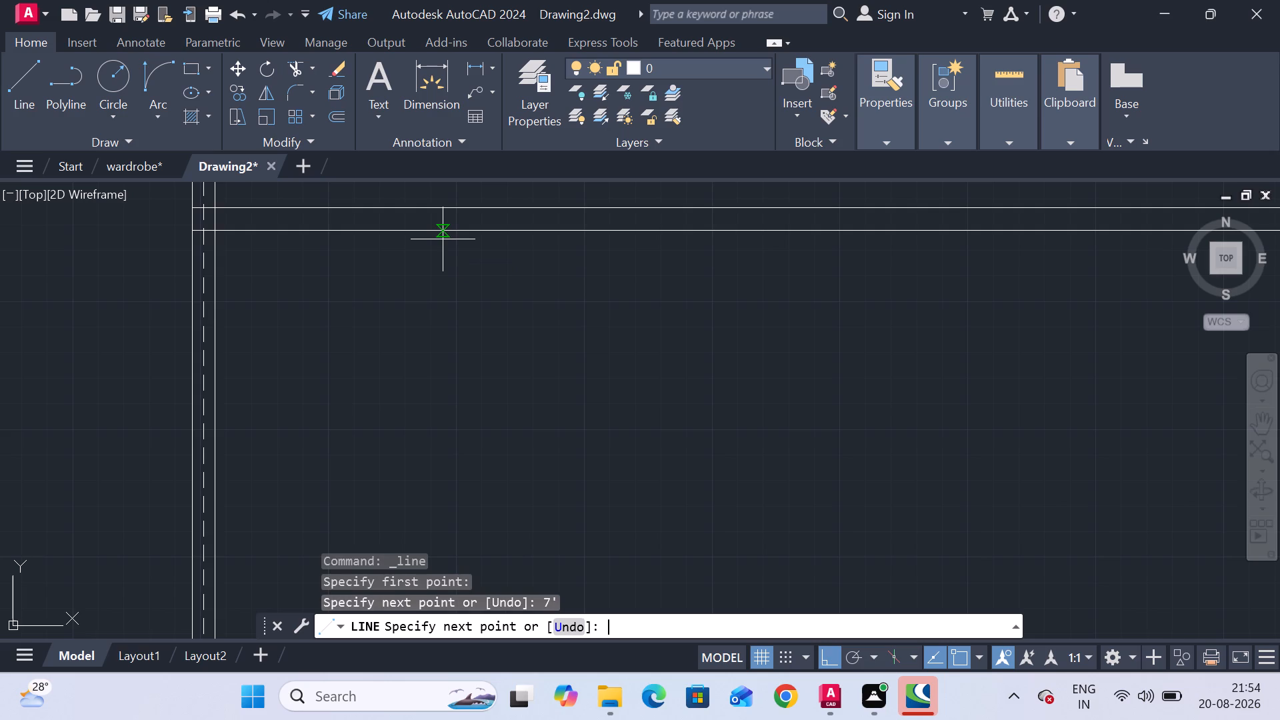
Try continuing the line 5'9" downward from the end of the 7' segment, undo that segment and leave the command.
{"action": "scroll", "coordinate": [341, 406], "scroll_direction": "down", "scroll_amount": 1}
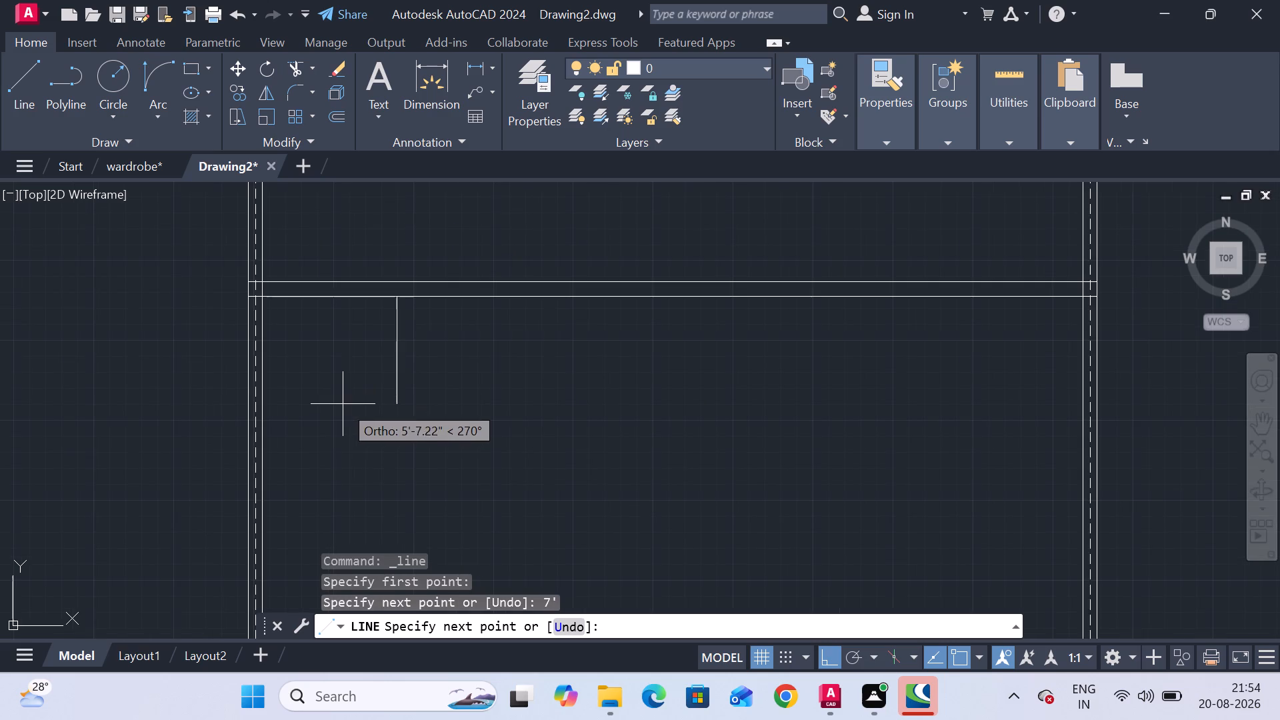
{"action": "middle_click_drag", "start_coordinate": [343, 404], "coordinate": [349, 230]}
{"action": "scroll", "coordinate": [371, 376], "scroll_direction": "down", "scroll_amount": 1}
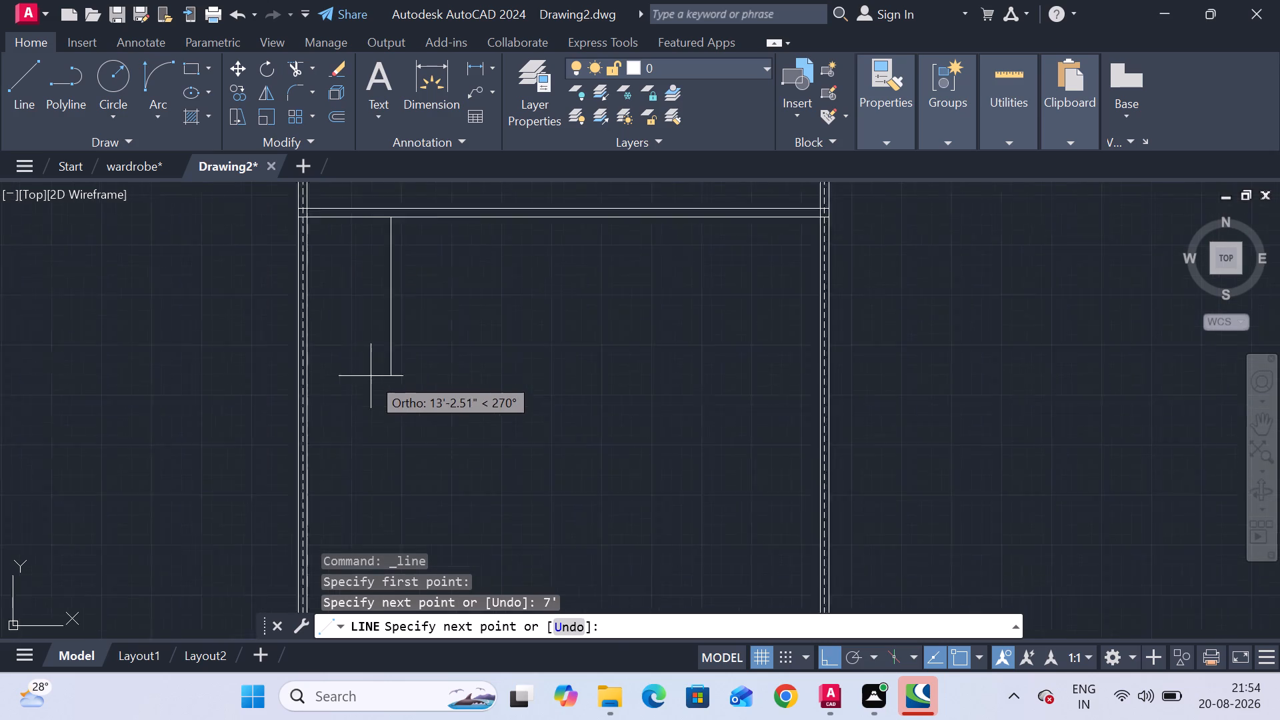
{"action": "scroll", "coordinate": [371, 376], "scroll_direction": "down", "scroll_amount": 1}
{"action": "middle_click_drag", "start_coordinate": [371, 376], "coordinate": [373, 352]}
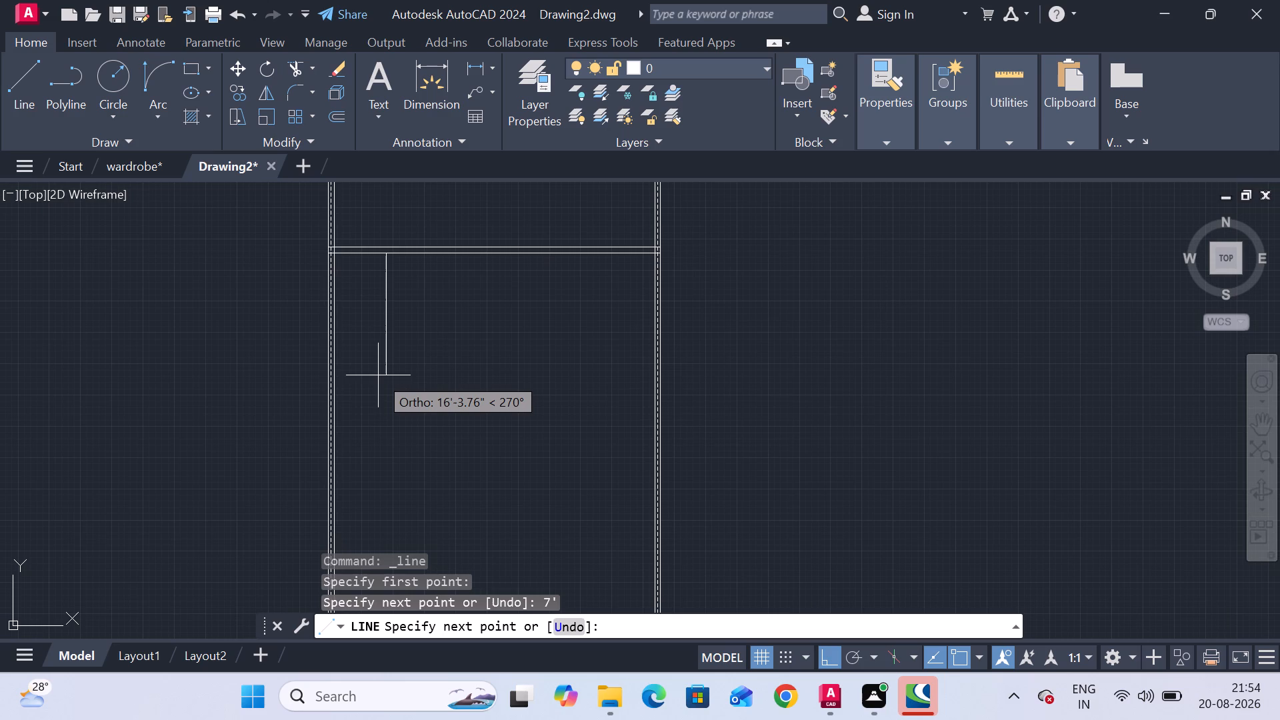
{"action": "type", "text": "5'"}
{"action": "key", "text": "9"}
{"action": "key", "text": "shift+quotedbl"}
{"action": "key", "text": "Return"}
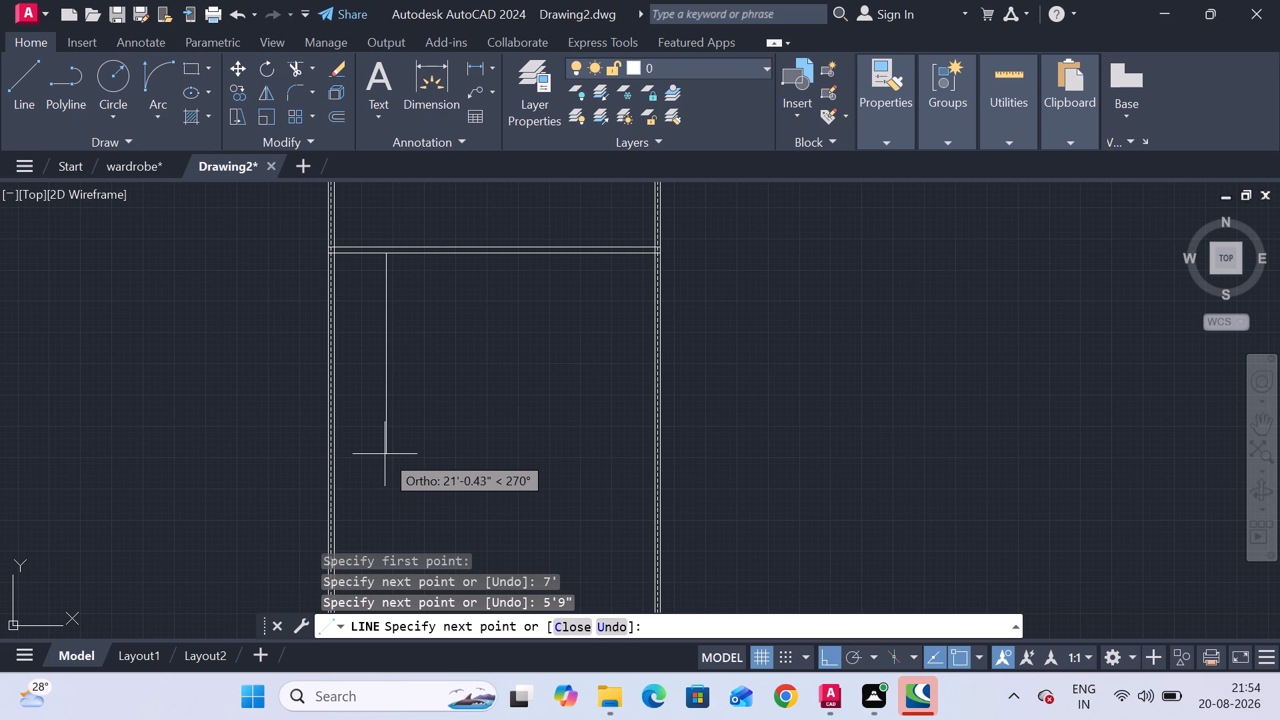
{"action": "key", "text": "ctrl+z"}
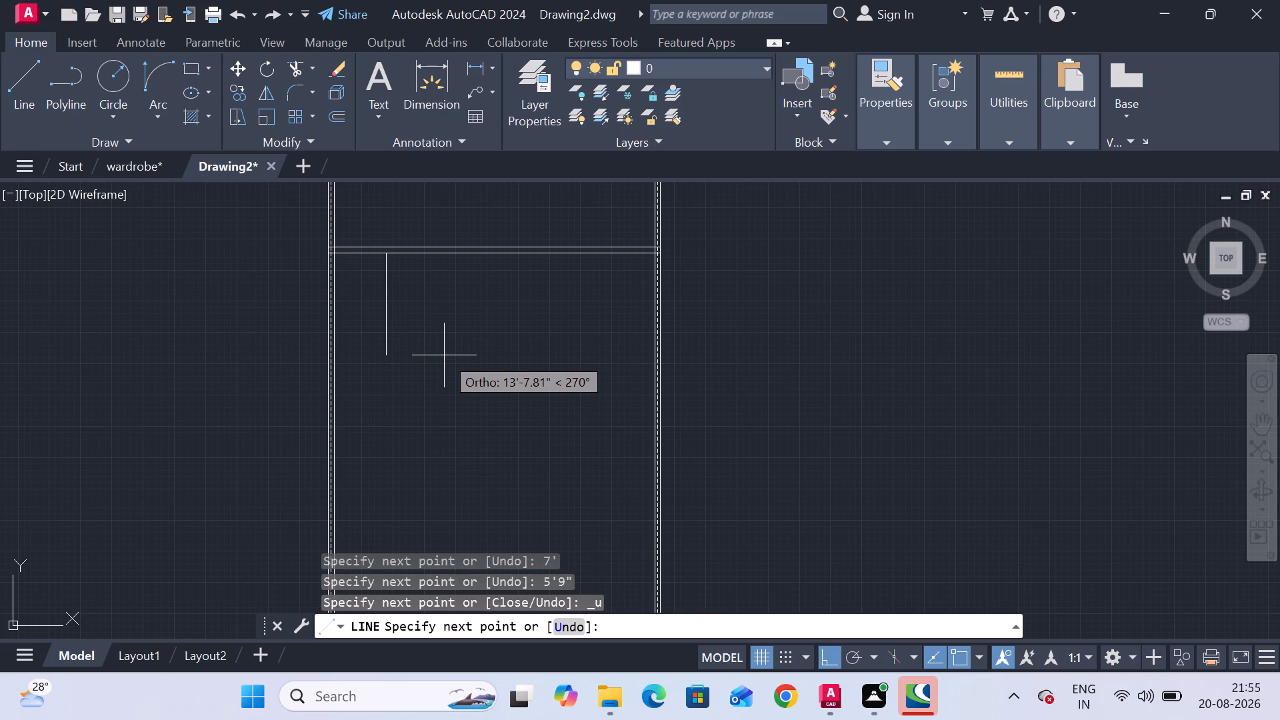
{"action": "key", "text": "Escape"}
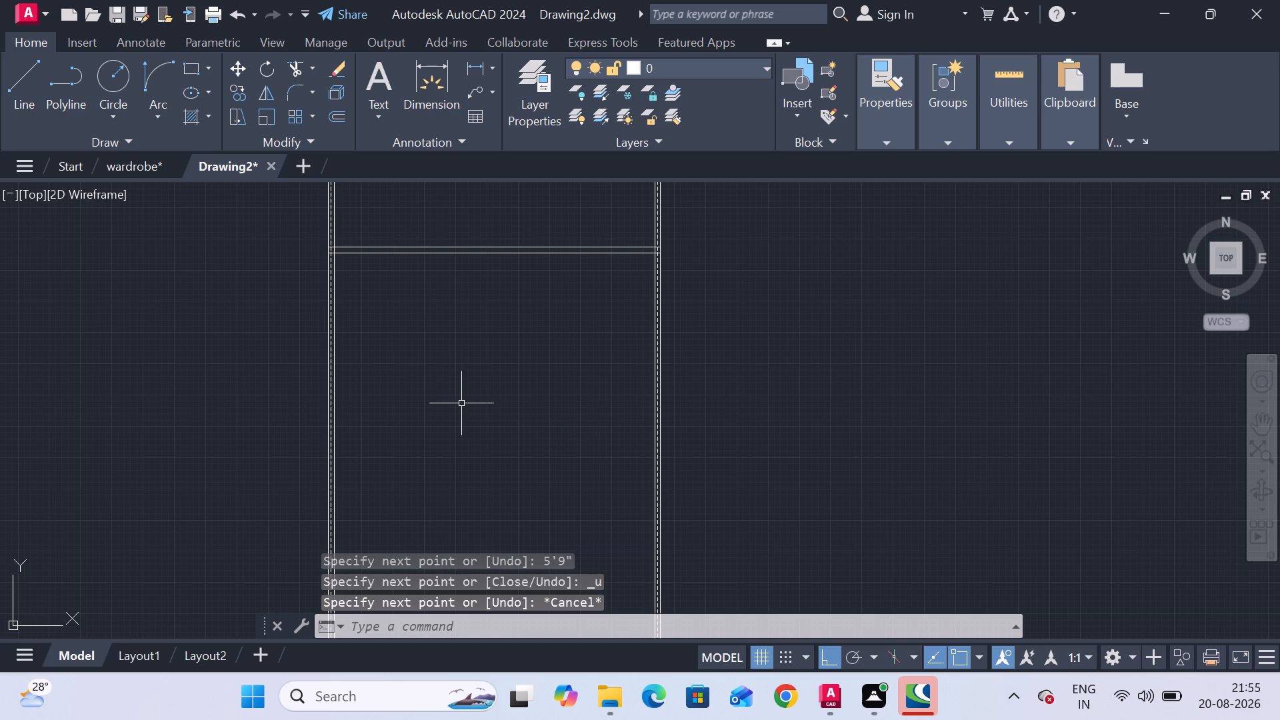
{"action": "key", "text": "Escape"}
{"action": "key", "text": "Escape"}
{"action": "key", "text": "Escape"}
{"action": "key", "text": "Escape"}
Start a new line for the interior layout.
{"action": "left_click", "coordinate": [17, 95]}
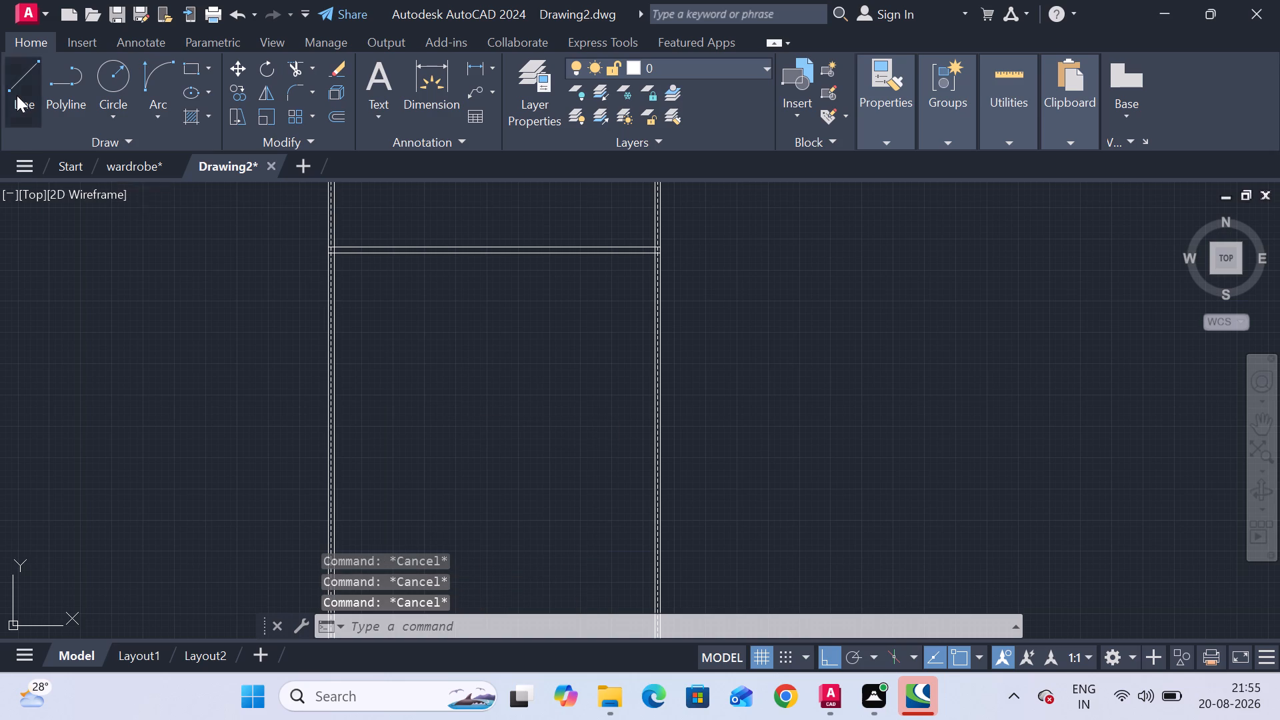
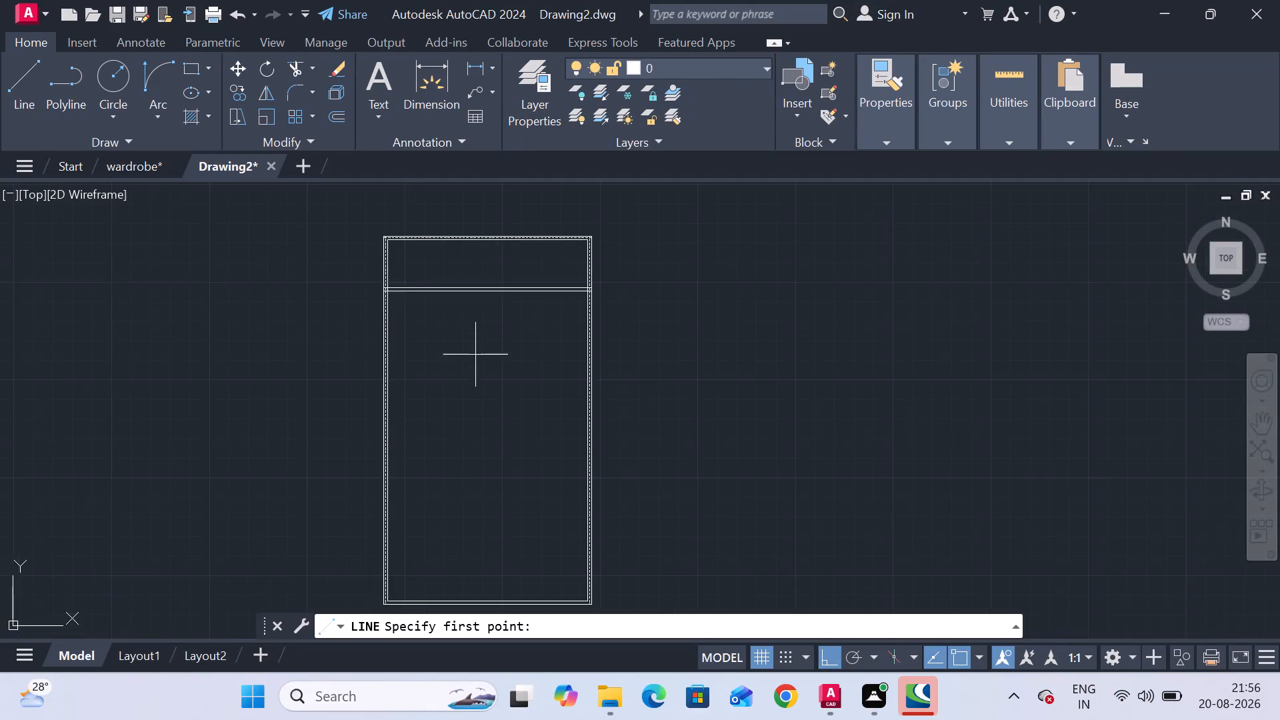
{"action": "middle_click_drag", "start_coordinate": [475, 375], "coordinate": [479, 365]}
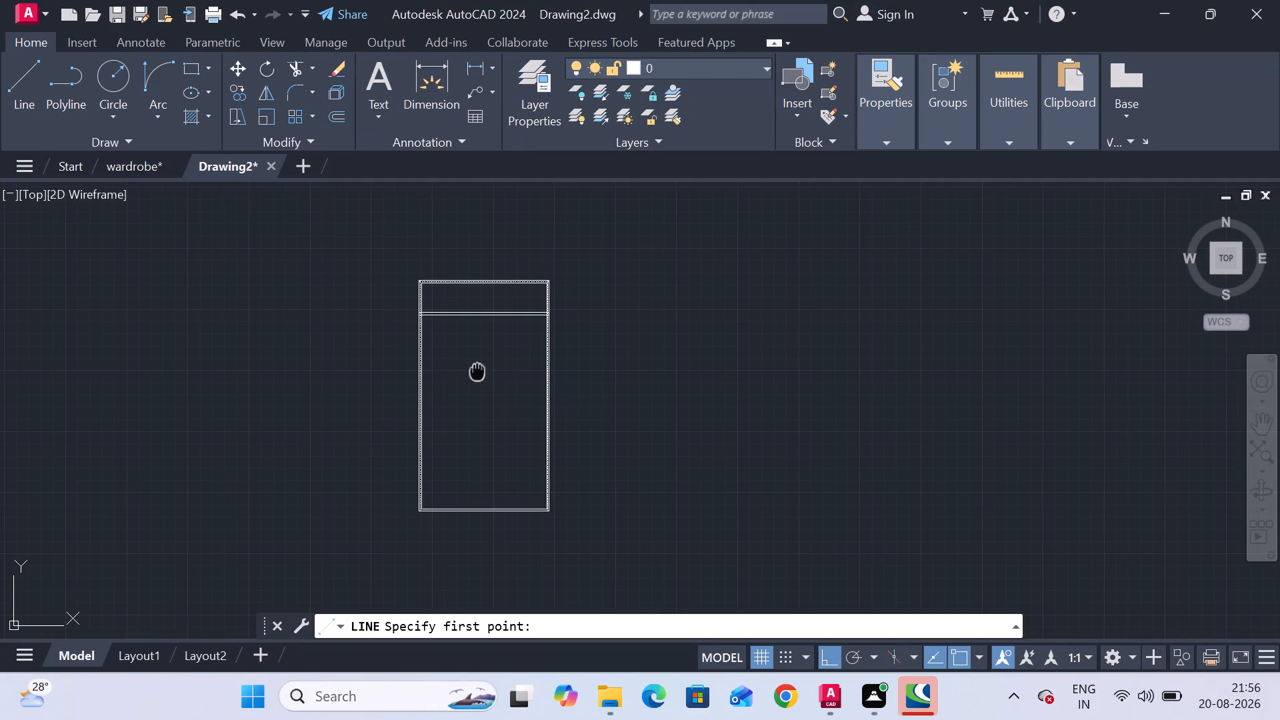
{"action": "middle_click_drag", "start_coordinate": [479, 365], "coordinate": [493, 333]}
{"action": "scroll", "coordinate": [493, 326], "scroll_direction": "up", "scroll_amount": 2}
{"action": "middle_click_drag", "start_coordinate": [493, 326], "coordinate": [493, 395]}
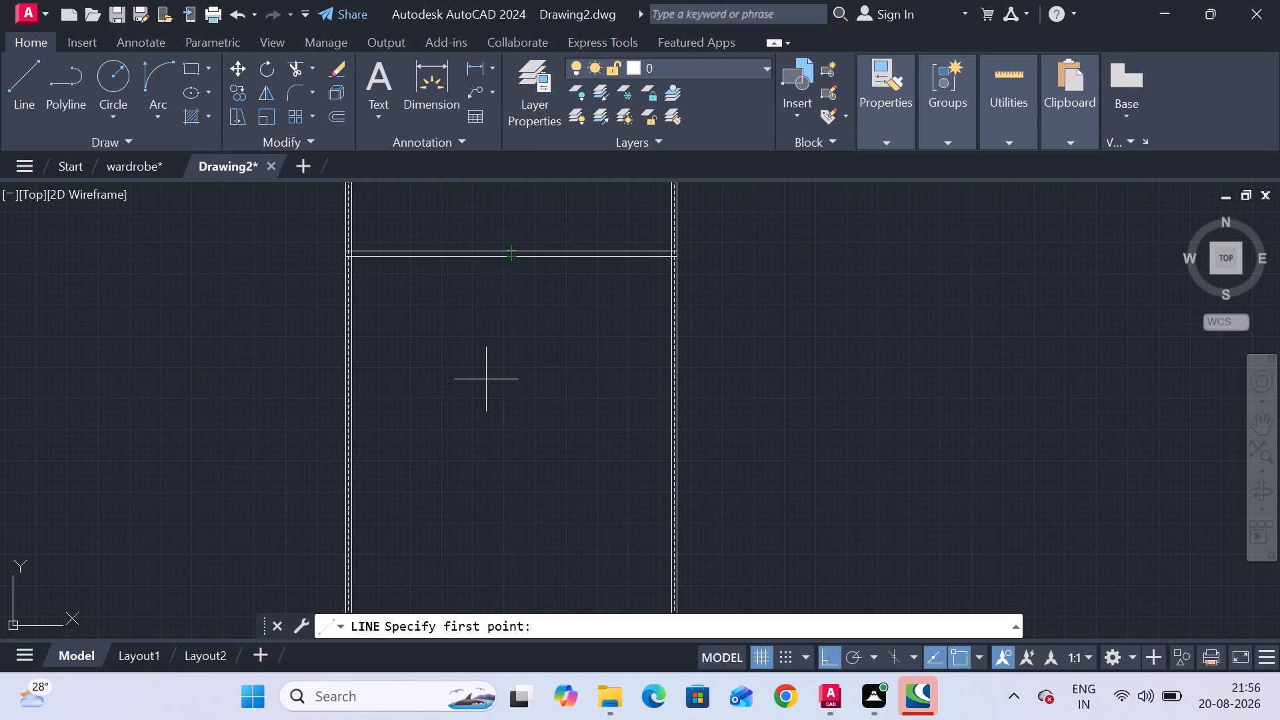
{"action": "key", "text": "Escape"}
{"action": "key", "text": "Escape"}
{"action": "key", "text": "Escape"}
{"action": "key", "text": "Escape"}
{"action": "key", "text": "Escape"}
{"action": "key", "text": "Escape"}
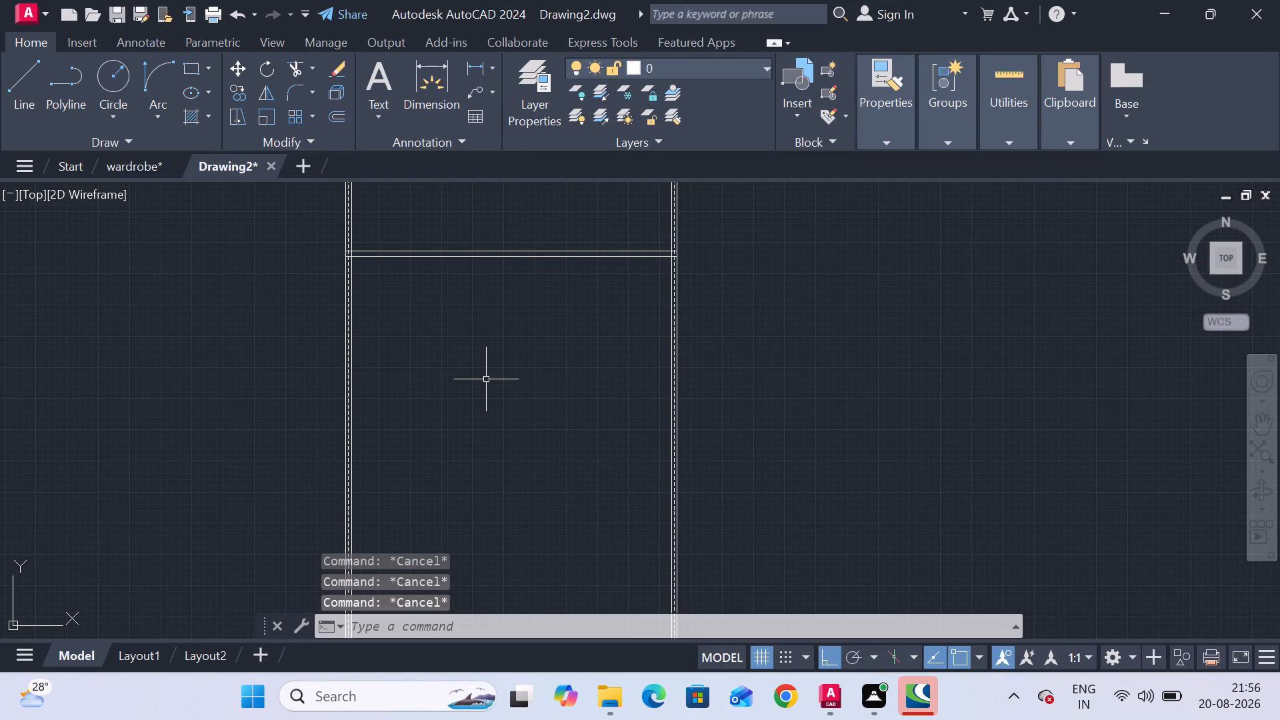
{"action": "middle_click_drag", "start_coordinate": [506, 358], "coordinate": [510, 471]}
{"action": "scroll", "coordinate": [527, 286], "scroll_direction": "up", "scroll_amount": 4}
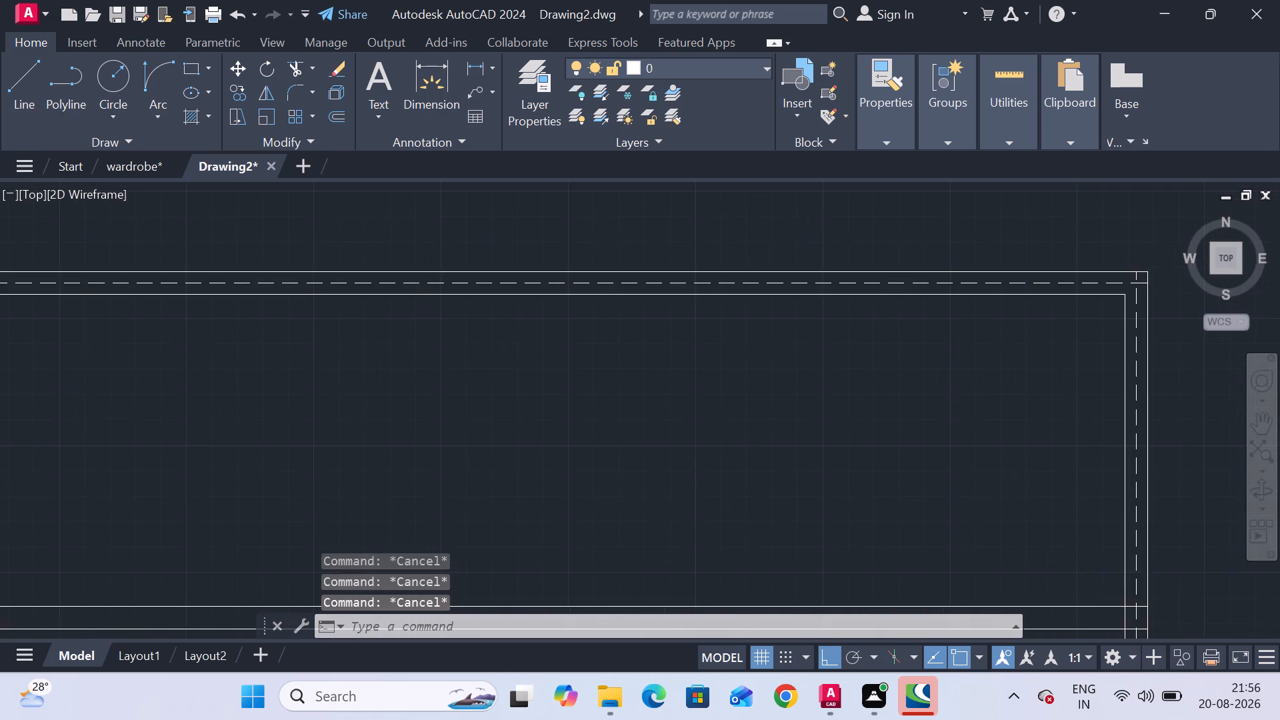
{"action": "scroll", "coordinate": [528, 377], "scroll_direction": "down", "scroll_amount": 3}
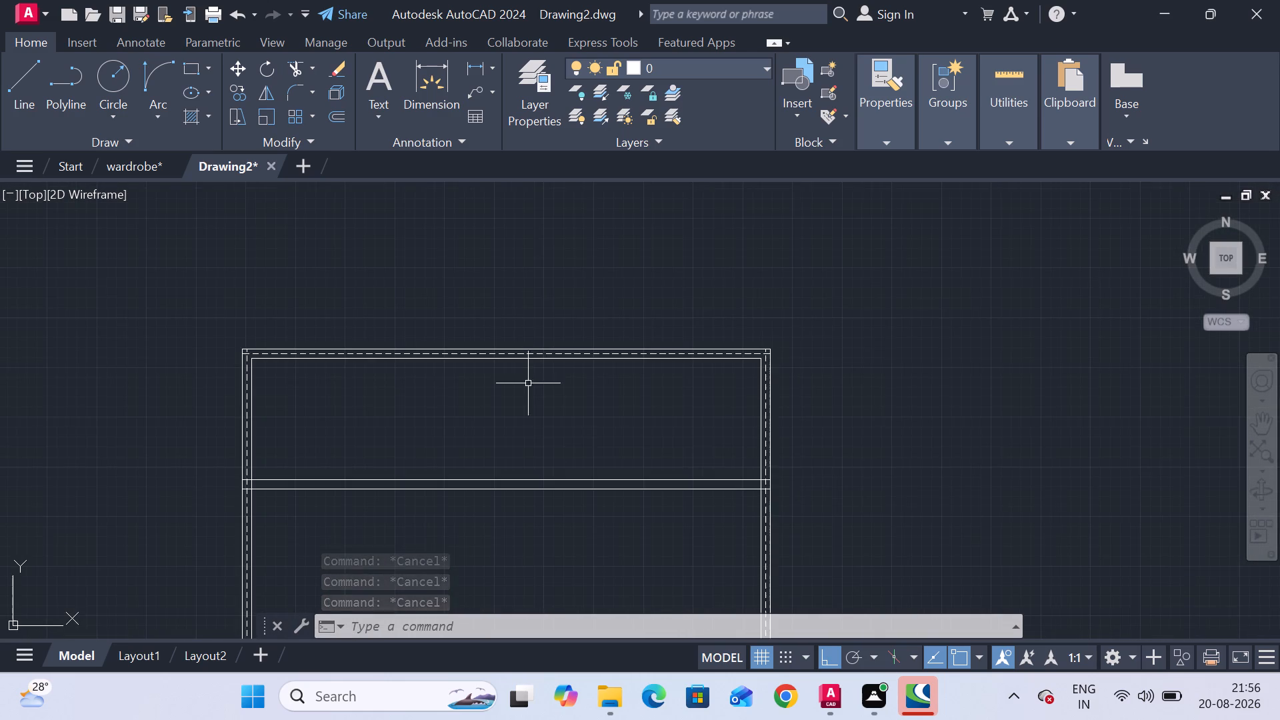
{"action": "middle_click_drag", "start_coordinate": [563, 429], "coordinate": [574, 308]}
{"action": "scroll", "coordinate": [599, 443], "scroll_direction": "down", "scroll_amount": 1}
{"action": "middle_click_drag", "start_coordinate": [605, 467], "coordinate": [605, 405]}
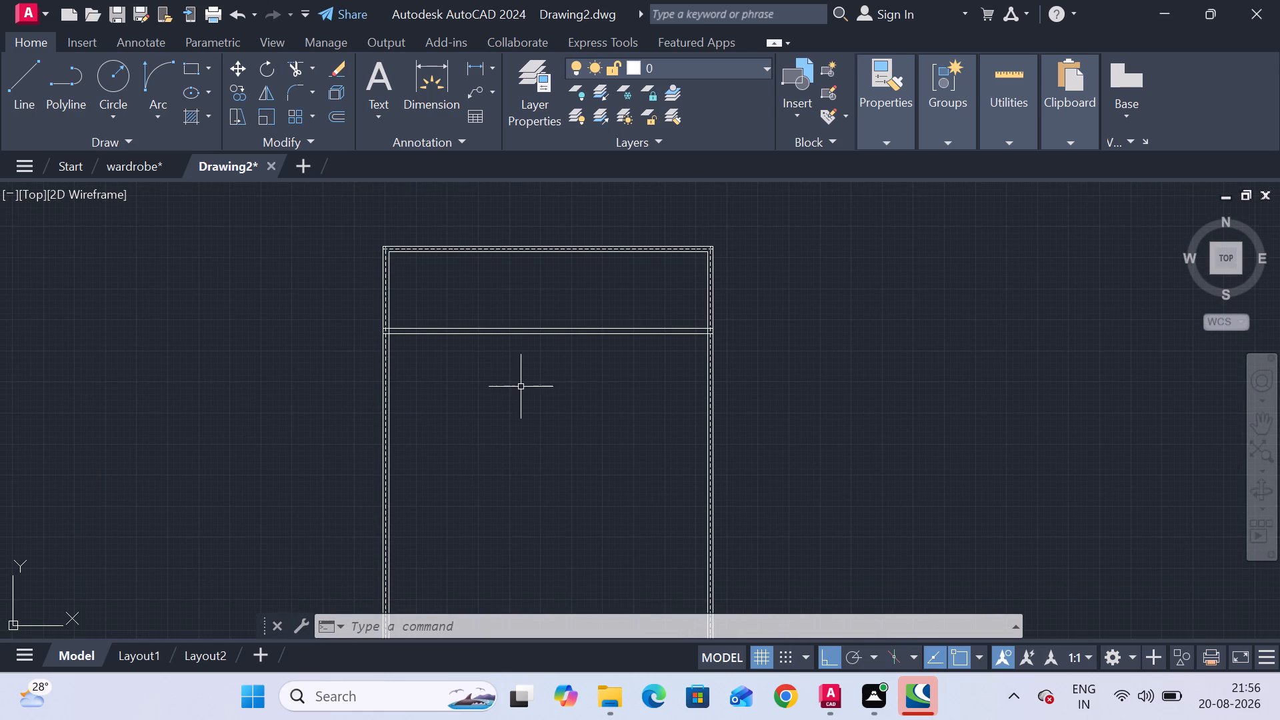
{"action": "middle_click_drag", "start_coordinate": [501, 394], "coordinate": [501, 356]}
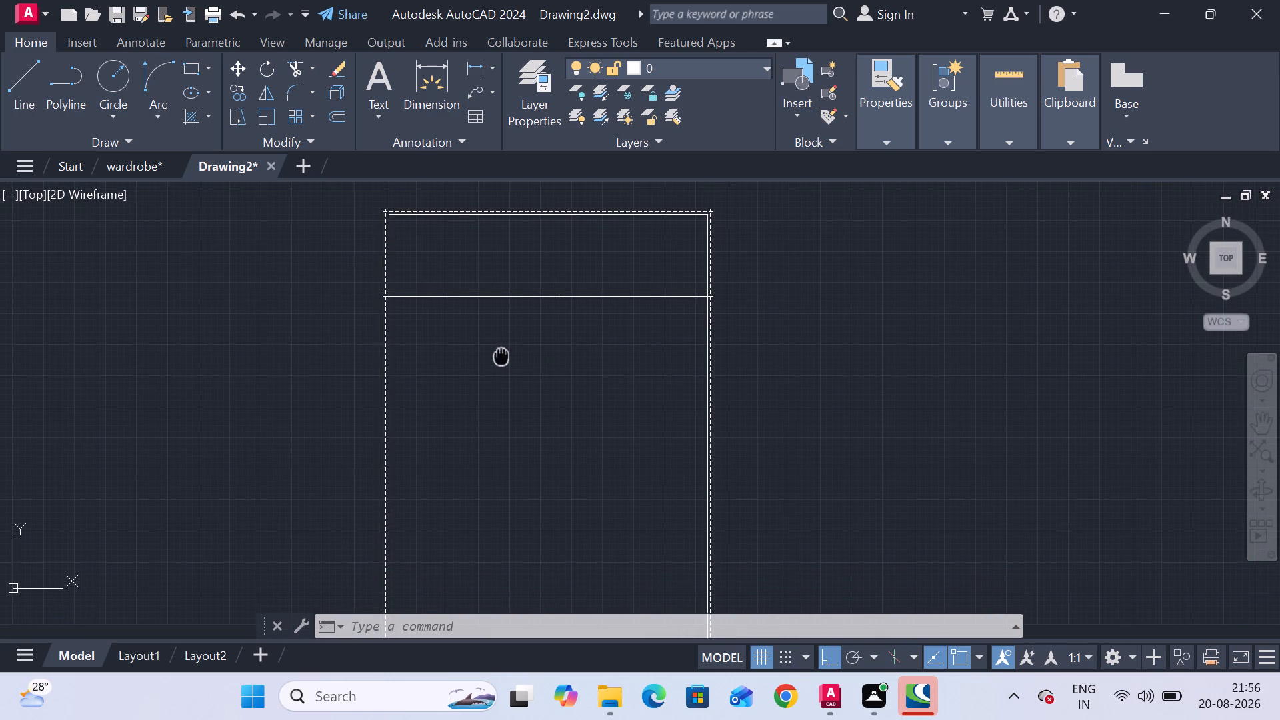
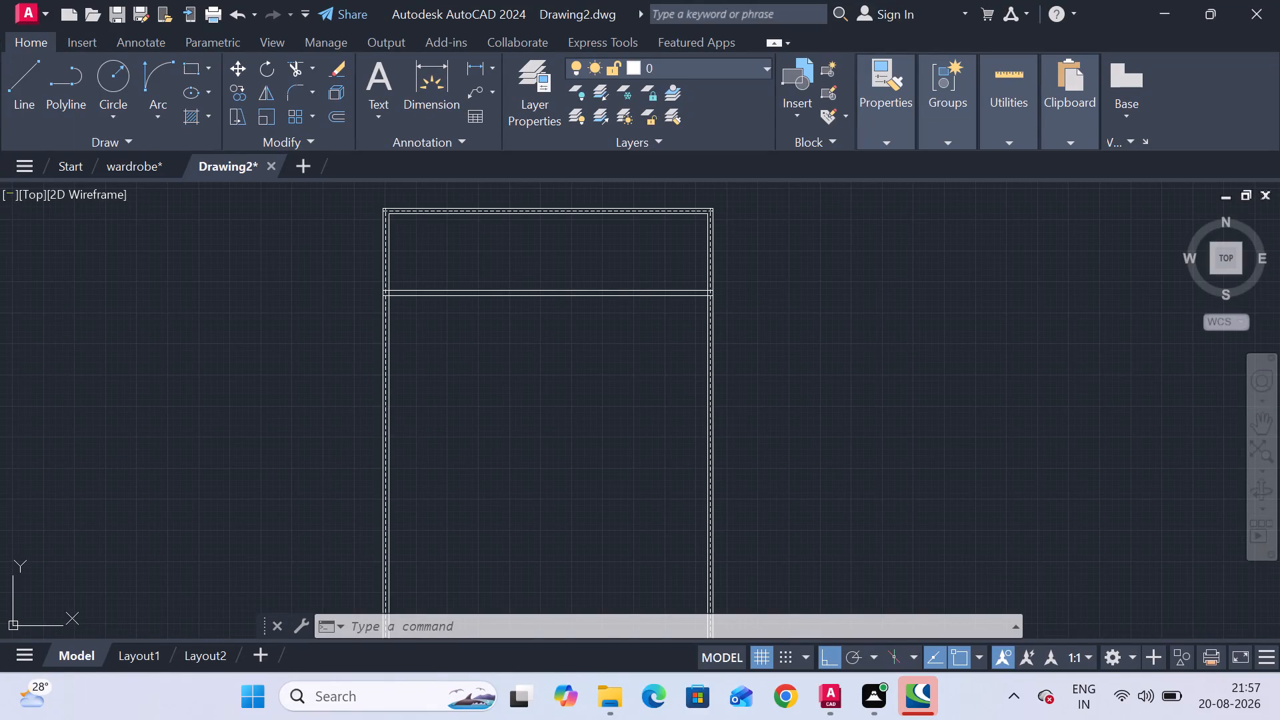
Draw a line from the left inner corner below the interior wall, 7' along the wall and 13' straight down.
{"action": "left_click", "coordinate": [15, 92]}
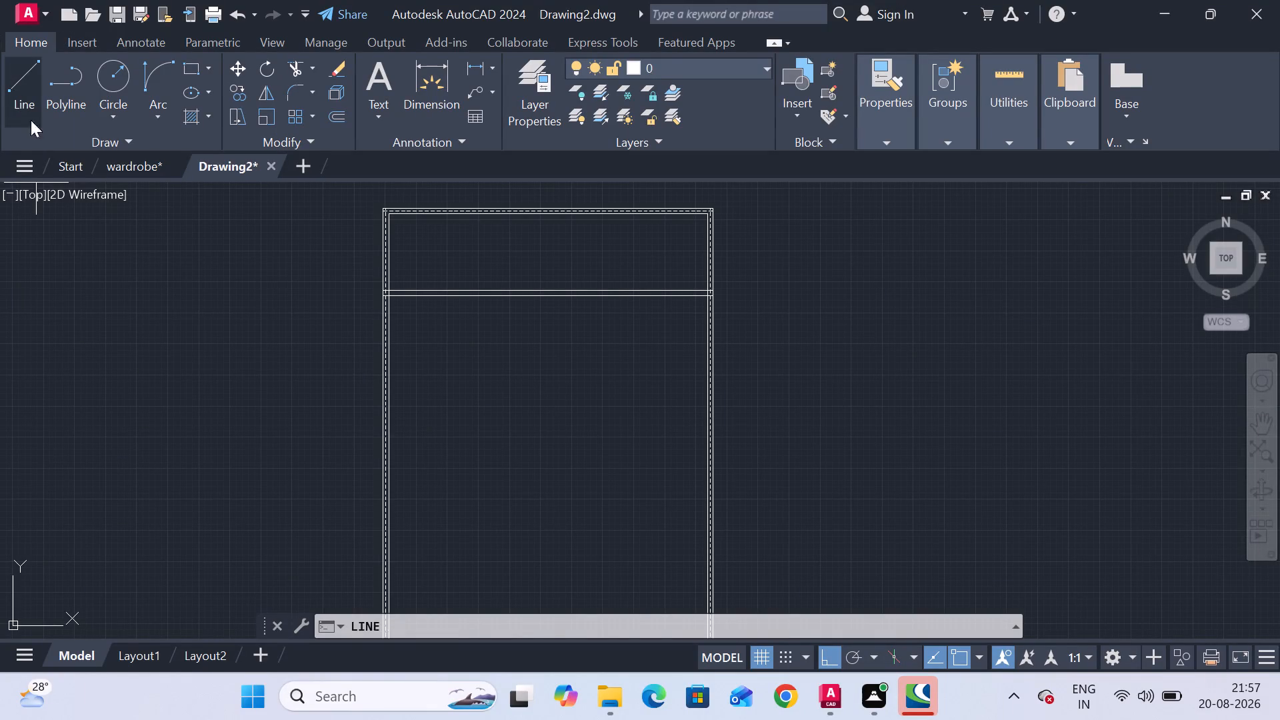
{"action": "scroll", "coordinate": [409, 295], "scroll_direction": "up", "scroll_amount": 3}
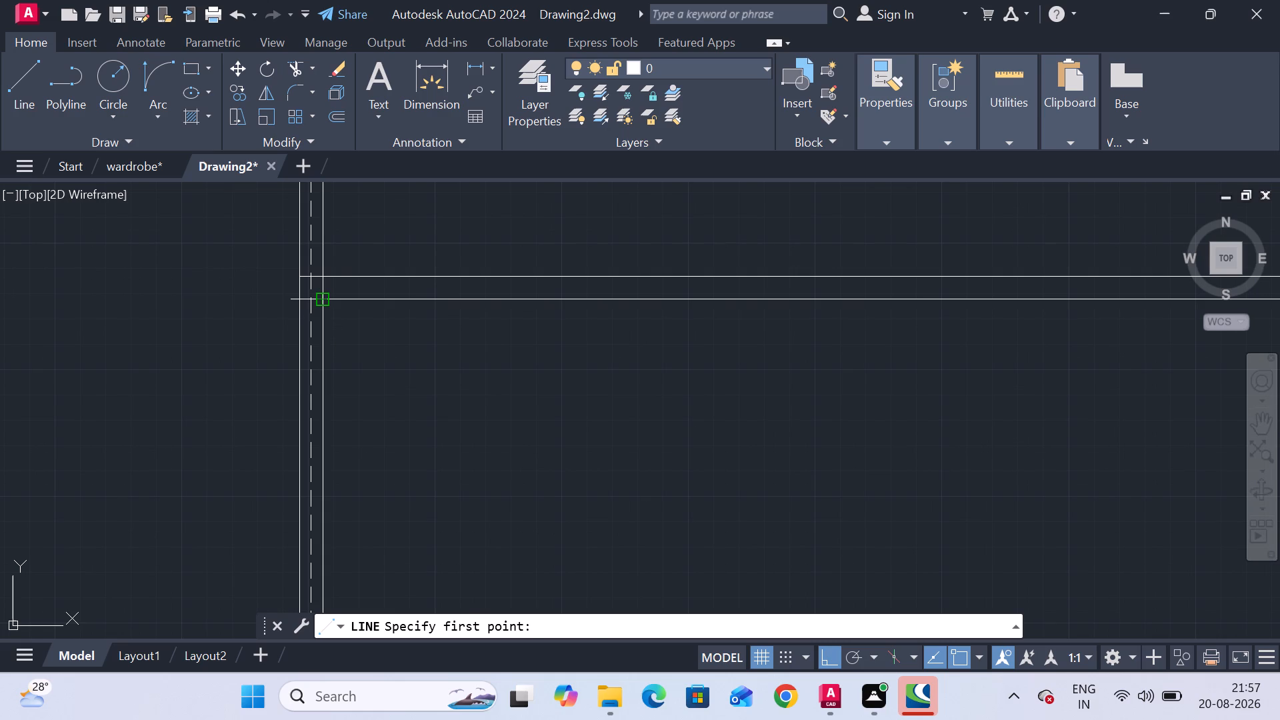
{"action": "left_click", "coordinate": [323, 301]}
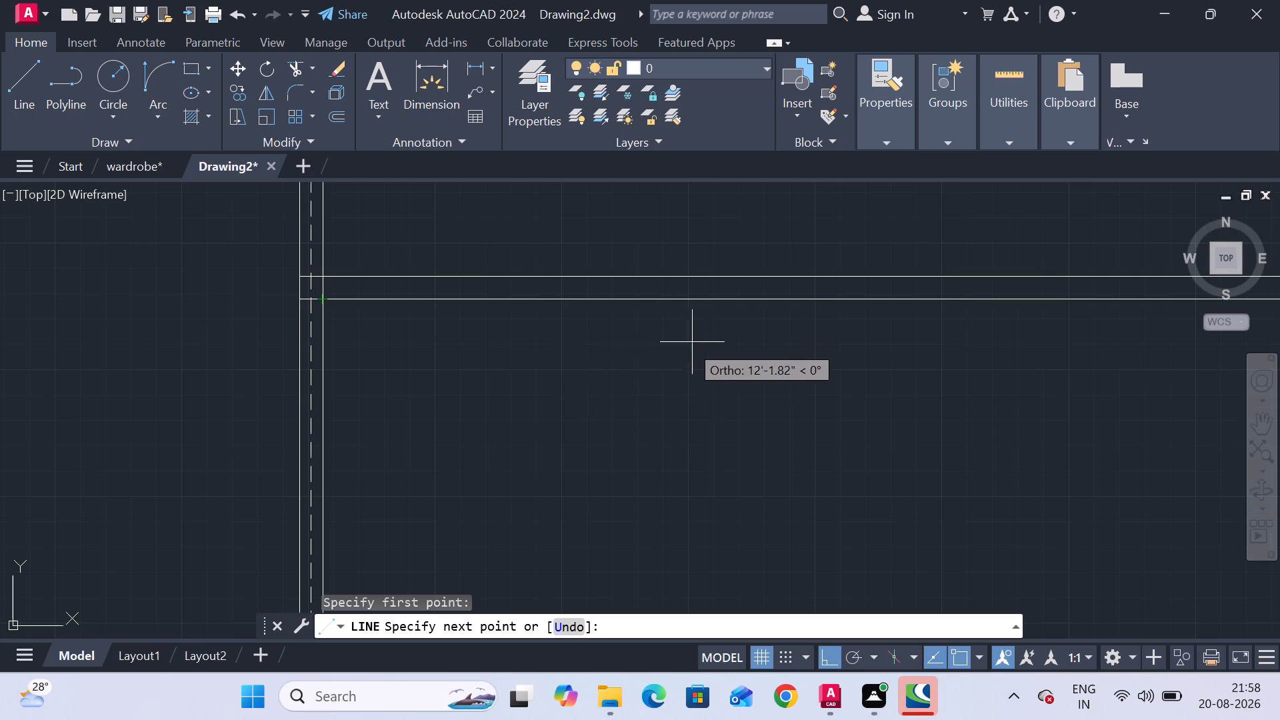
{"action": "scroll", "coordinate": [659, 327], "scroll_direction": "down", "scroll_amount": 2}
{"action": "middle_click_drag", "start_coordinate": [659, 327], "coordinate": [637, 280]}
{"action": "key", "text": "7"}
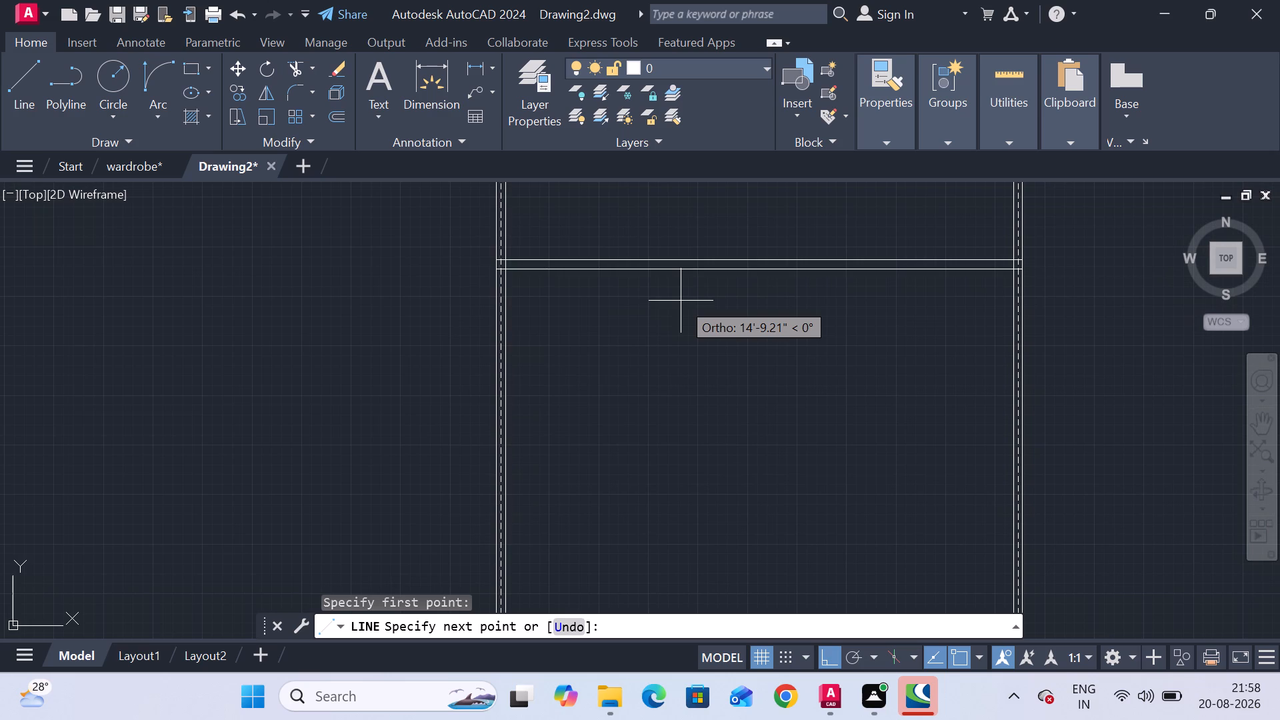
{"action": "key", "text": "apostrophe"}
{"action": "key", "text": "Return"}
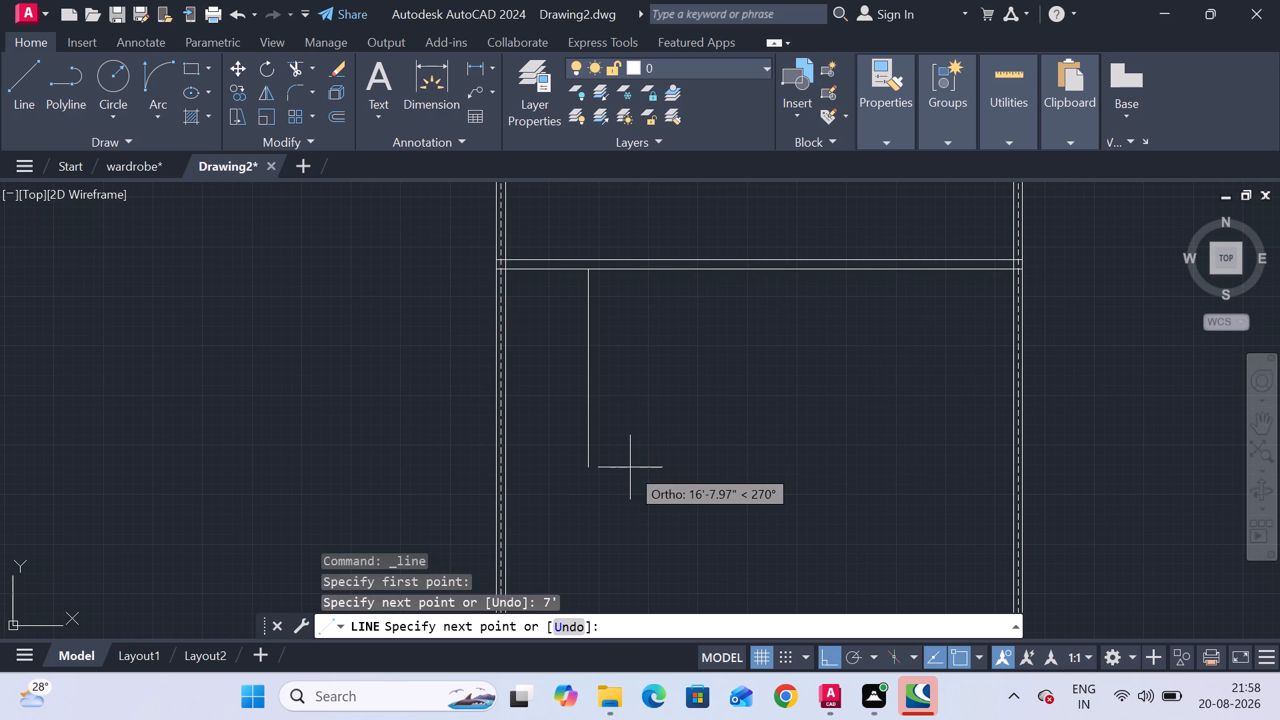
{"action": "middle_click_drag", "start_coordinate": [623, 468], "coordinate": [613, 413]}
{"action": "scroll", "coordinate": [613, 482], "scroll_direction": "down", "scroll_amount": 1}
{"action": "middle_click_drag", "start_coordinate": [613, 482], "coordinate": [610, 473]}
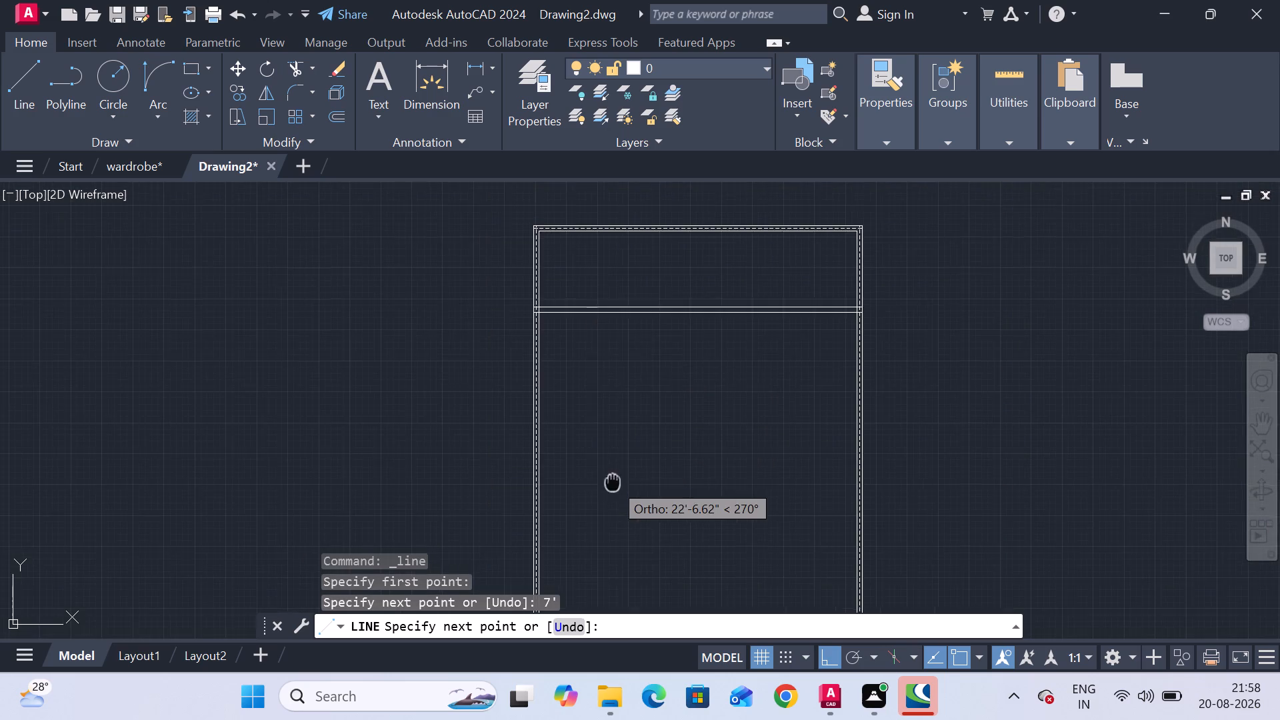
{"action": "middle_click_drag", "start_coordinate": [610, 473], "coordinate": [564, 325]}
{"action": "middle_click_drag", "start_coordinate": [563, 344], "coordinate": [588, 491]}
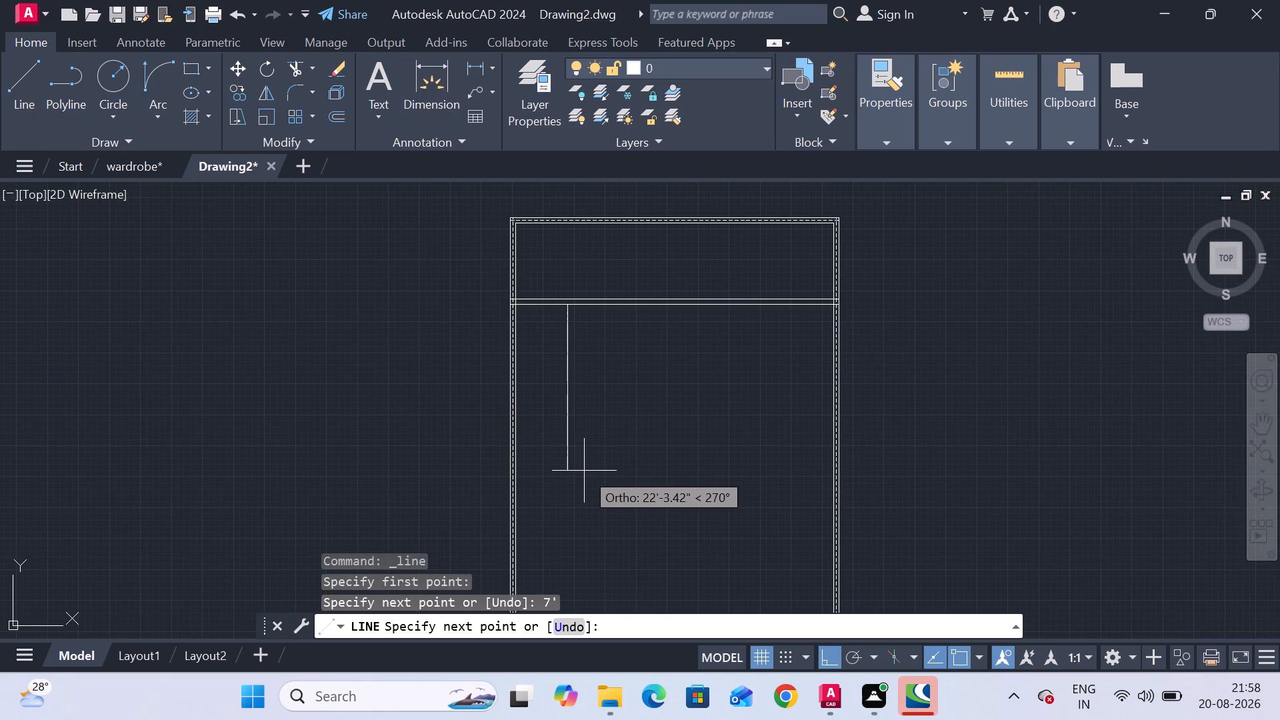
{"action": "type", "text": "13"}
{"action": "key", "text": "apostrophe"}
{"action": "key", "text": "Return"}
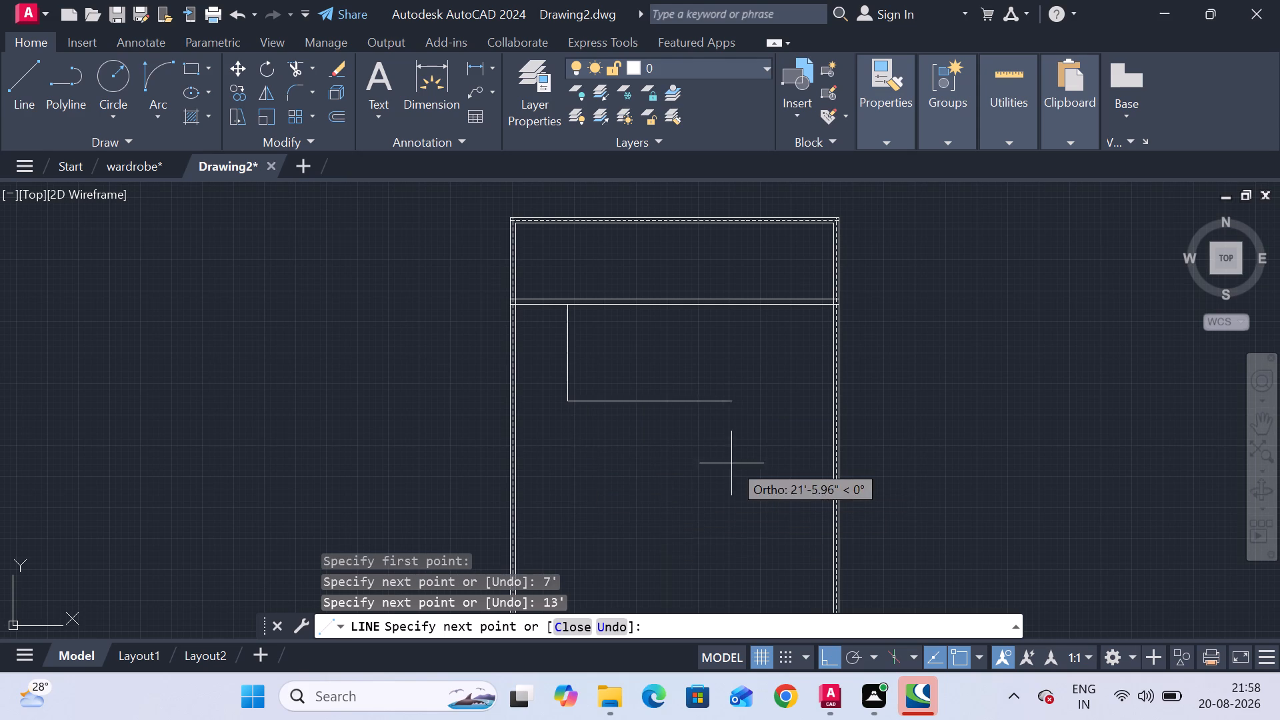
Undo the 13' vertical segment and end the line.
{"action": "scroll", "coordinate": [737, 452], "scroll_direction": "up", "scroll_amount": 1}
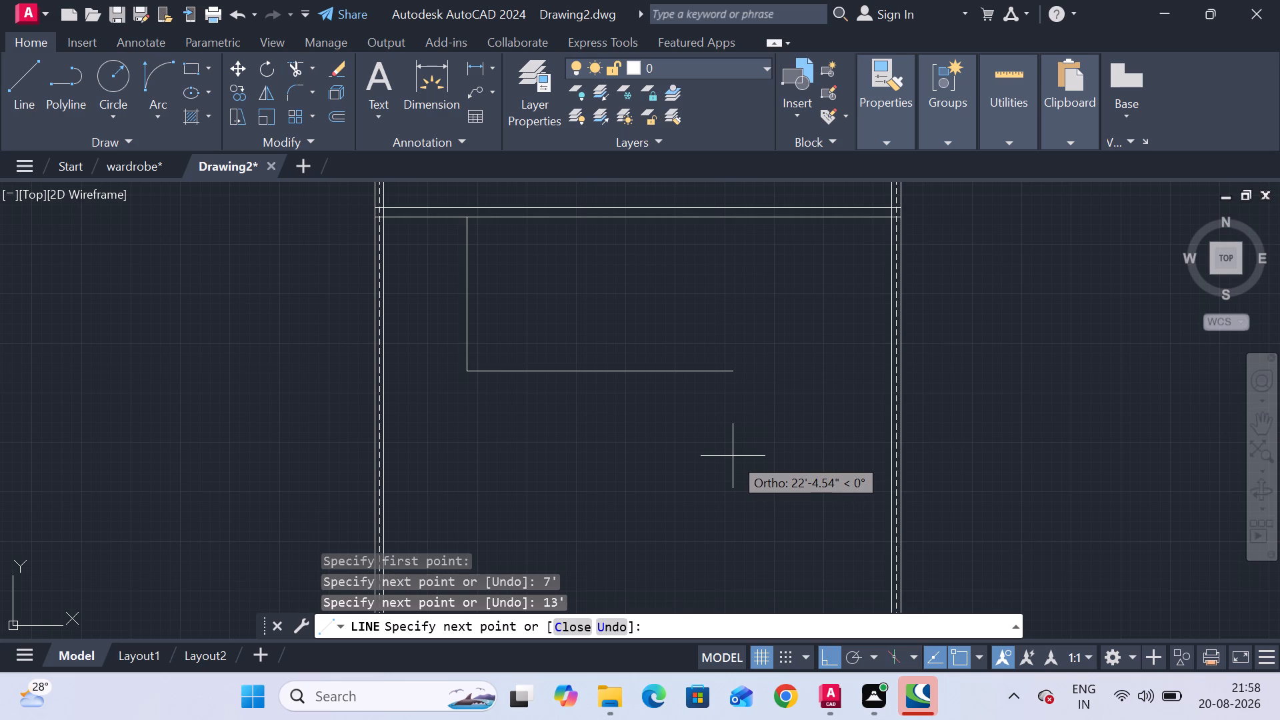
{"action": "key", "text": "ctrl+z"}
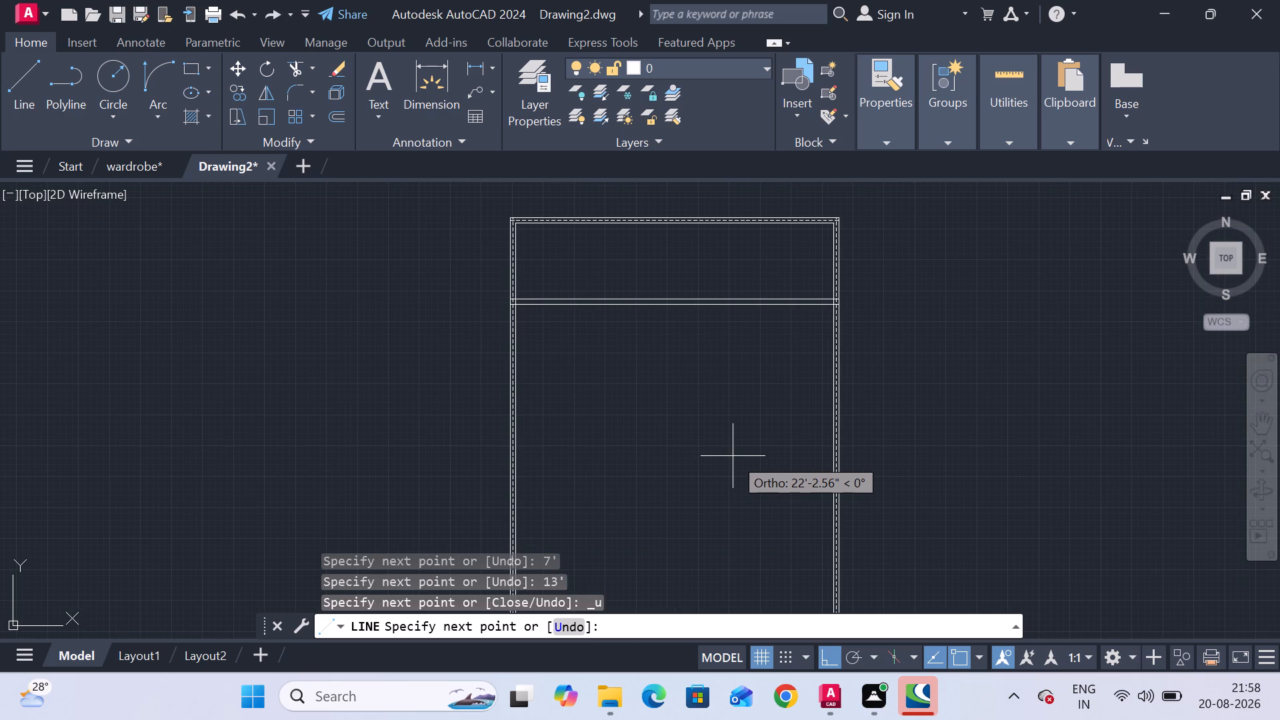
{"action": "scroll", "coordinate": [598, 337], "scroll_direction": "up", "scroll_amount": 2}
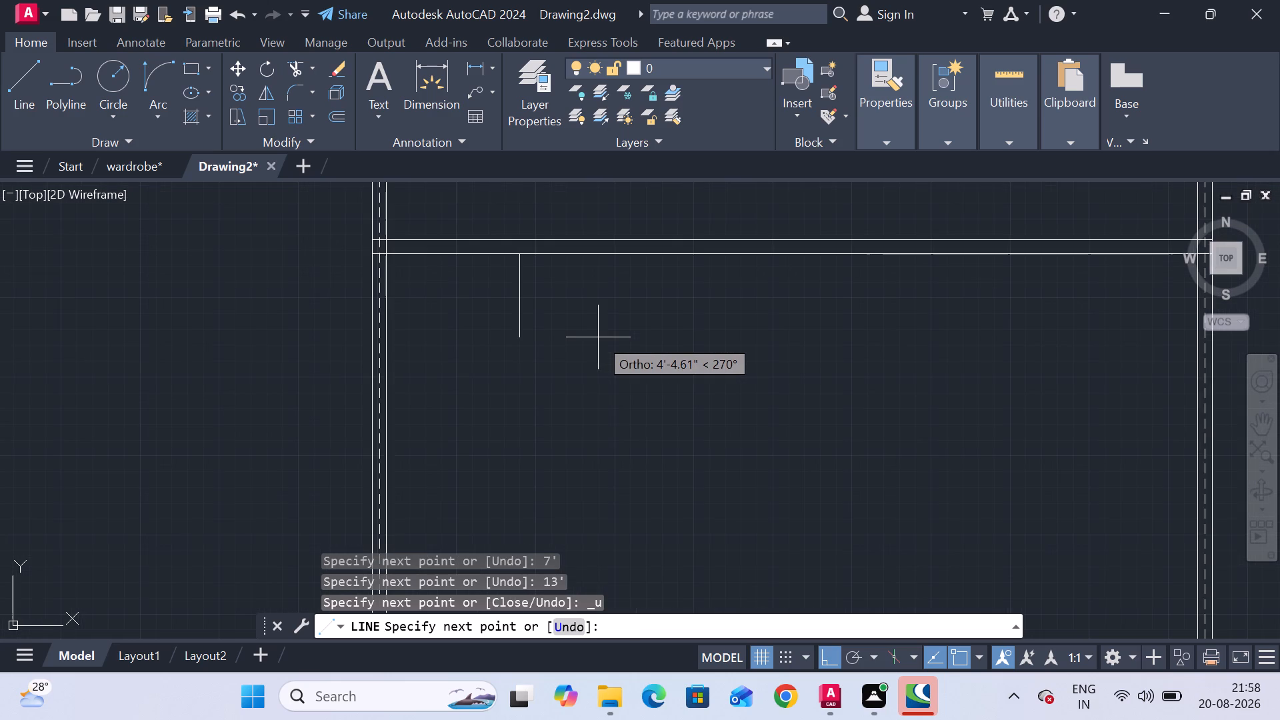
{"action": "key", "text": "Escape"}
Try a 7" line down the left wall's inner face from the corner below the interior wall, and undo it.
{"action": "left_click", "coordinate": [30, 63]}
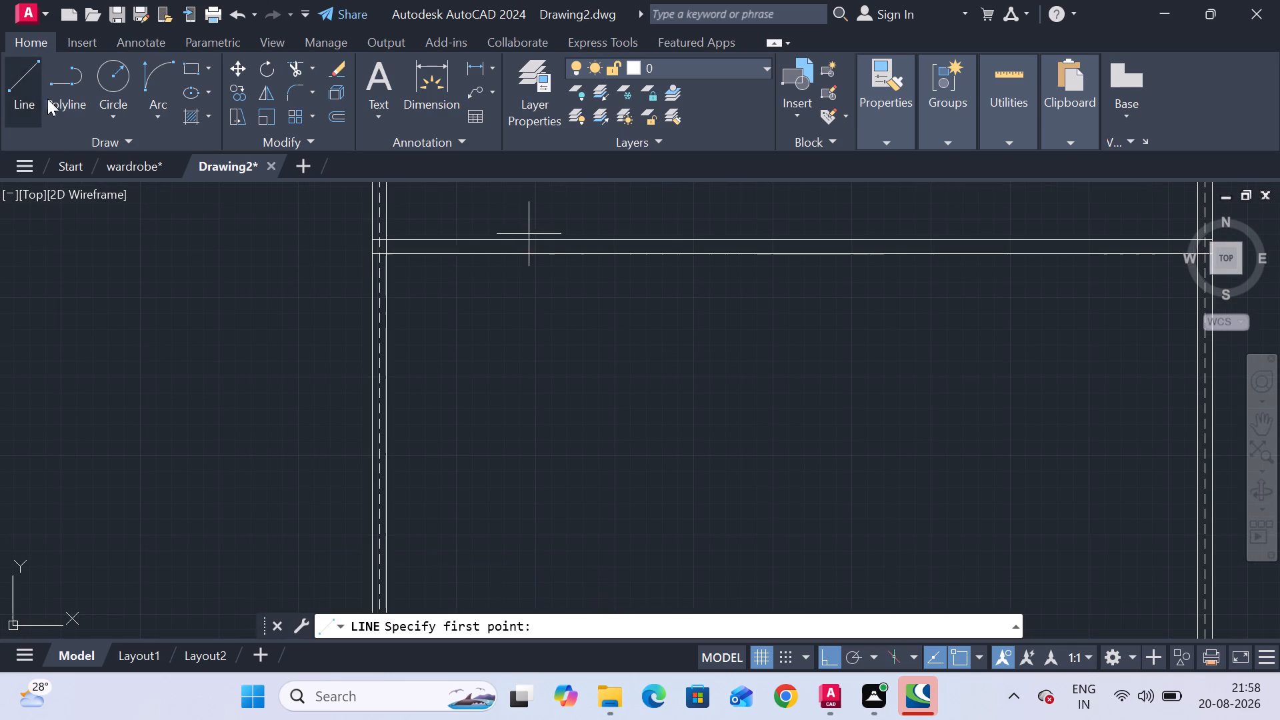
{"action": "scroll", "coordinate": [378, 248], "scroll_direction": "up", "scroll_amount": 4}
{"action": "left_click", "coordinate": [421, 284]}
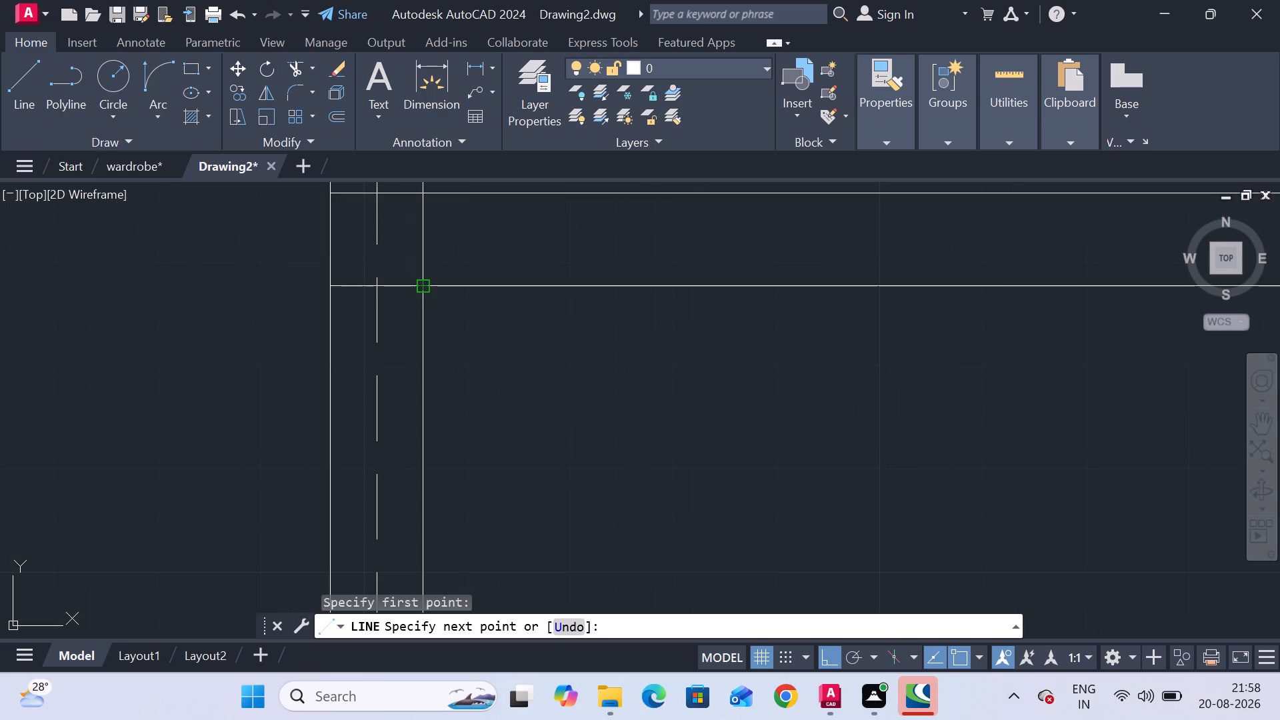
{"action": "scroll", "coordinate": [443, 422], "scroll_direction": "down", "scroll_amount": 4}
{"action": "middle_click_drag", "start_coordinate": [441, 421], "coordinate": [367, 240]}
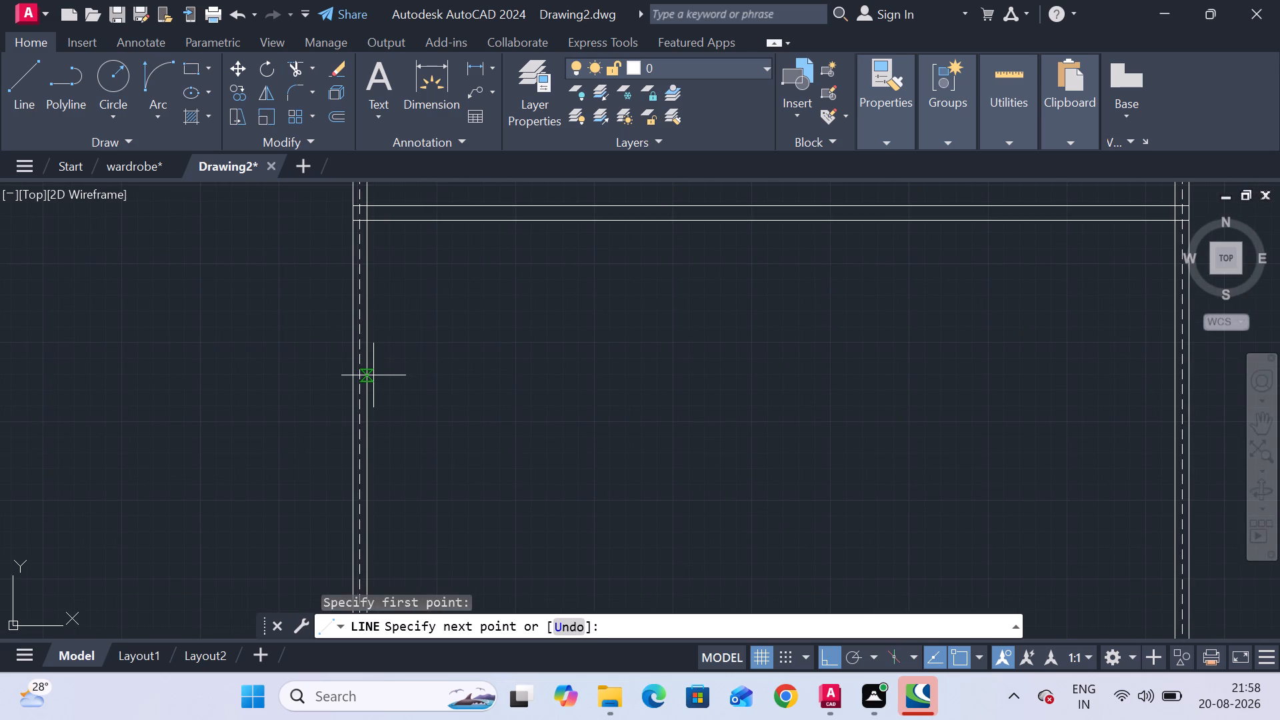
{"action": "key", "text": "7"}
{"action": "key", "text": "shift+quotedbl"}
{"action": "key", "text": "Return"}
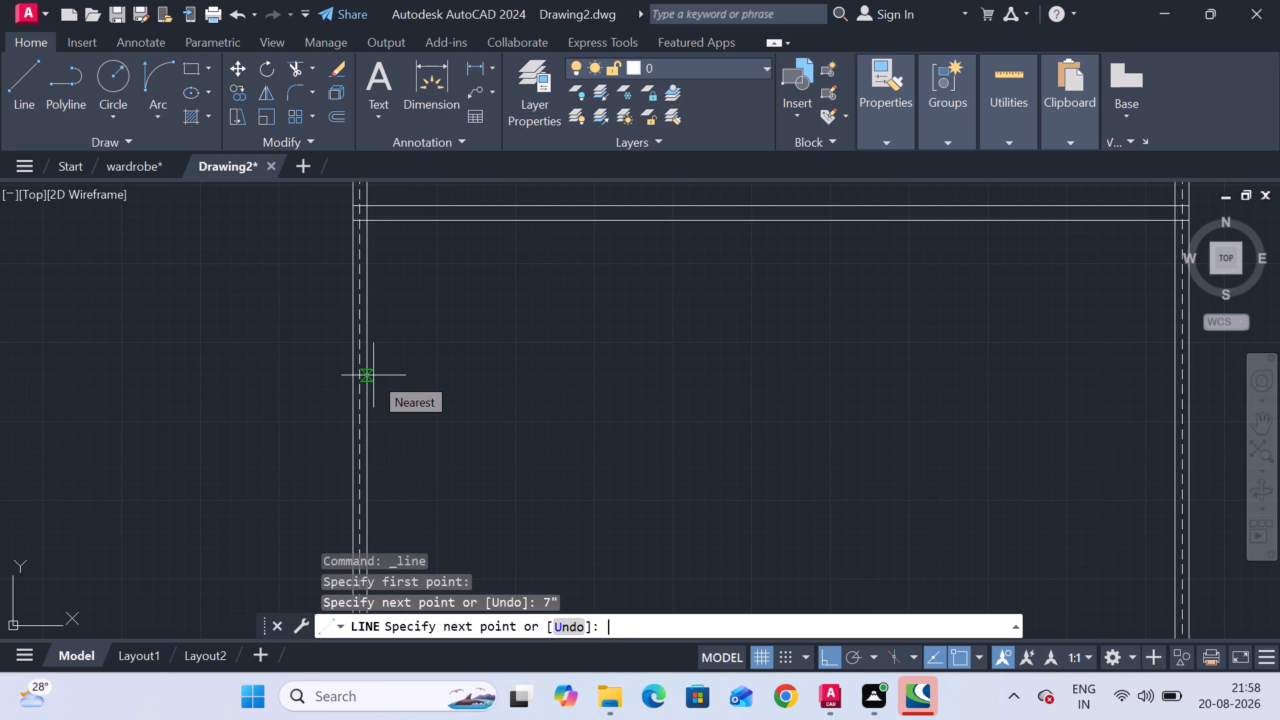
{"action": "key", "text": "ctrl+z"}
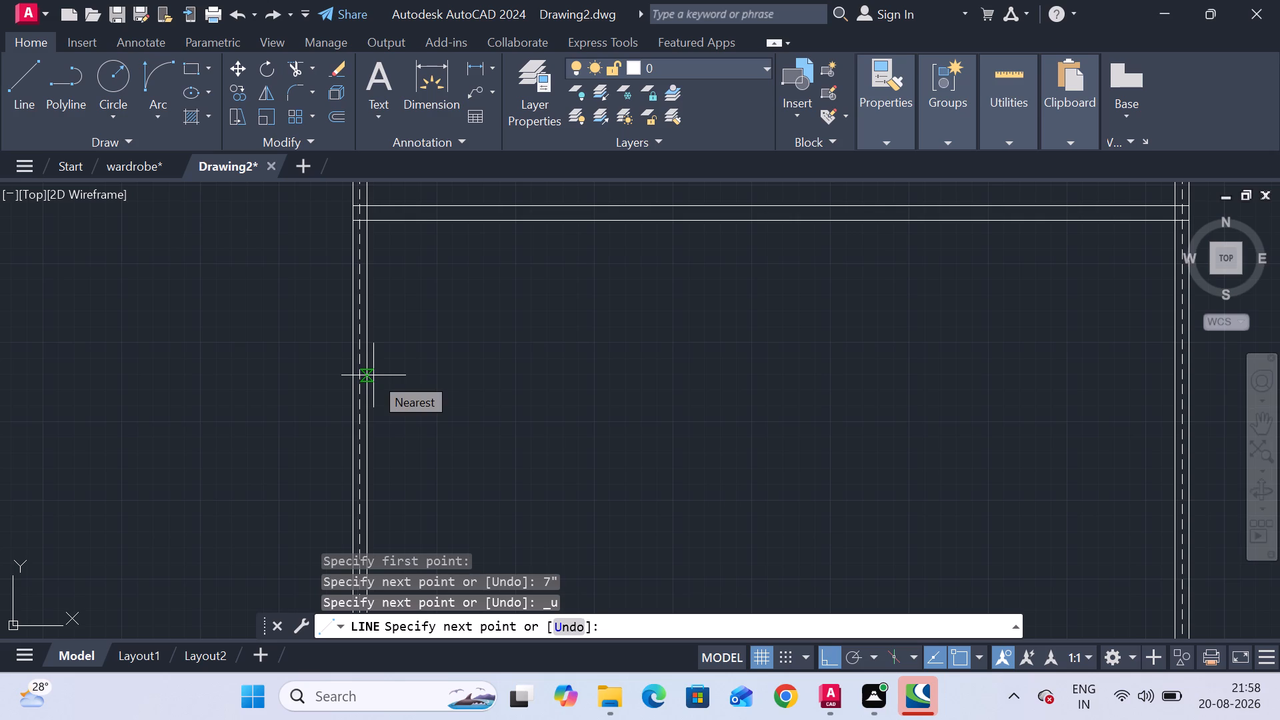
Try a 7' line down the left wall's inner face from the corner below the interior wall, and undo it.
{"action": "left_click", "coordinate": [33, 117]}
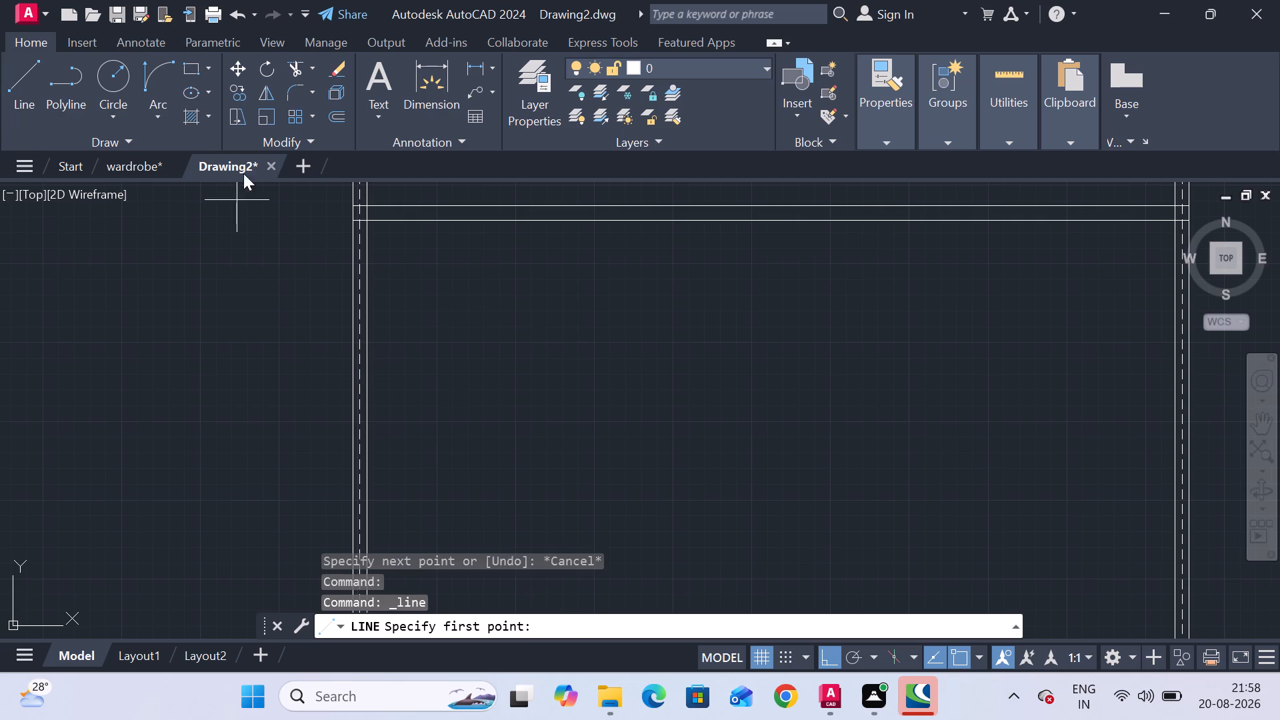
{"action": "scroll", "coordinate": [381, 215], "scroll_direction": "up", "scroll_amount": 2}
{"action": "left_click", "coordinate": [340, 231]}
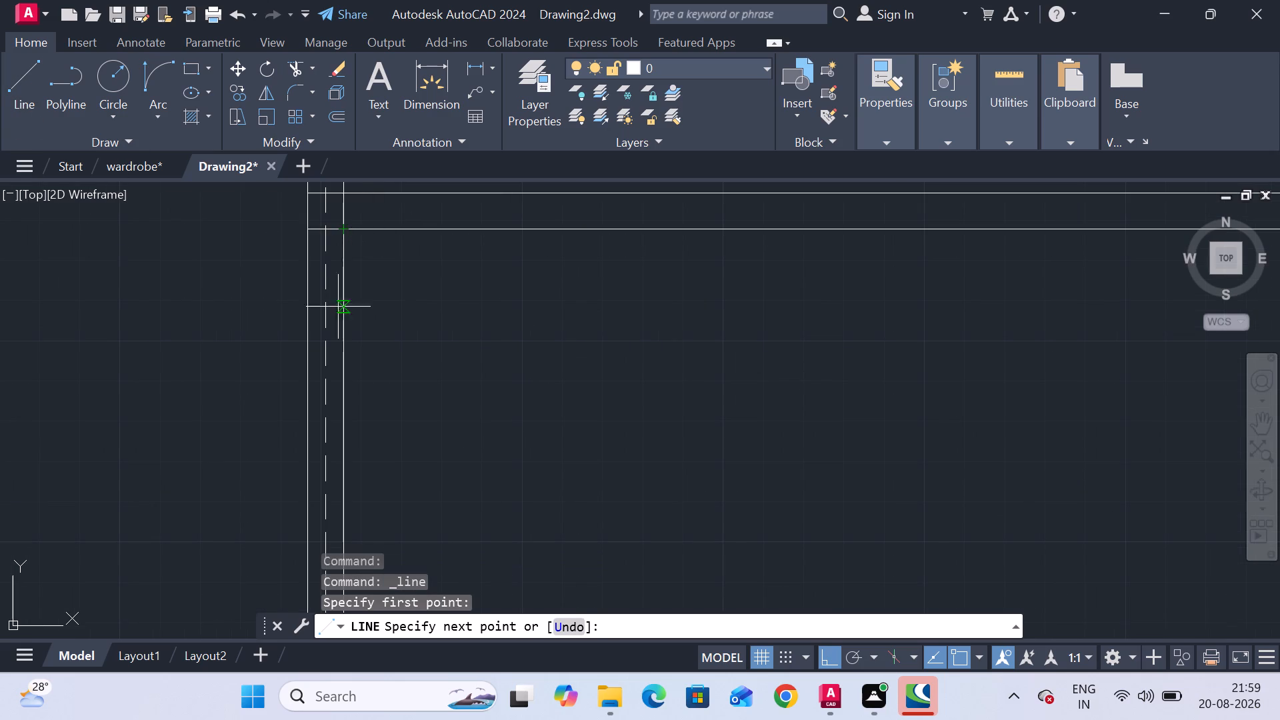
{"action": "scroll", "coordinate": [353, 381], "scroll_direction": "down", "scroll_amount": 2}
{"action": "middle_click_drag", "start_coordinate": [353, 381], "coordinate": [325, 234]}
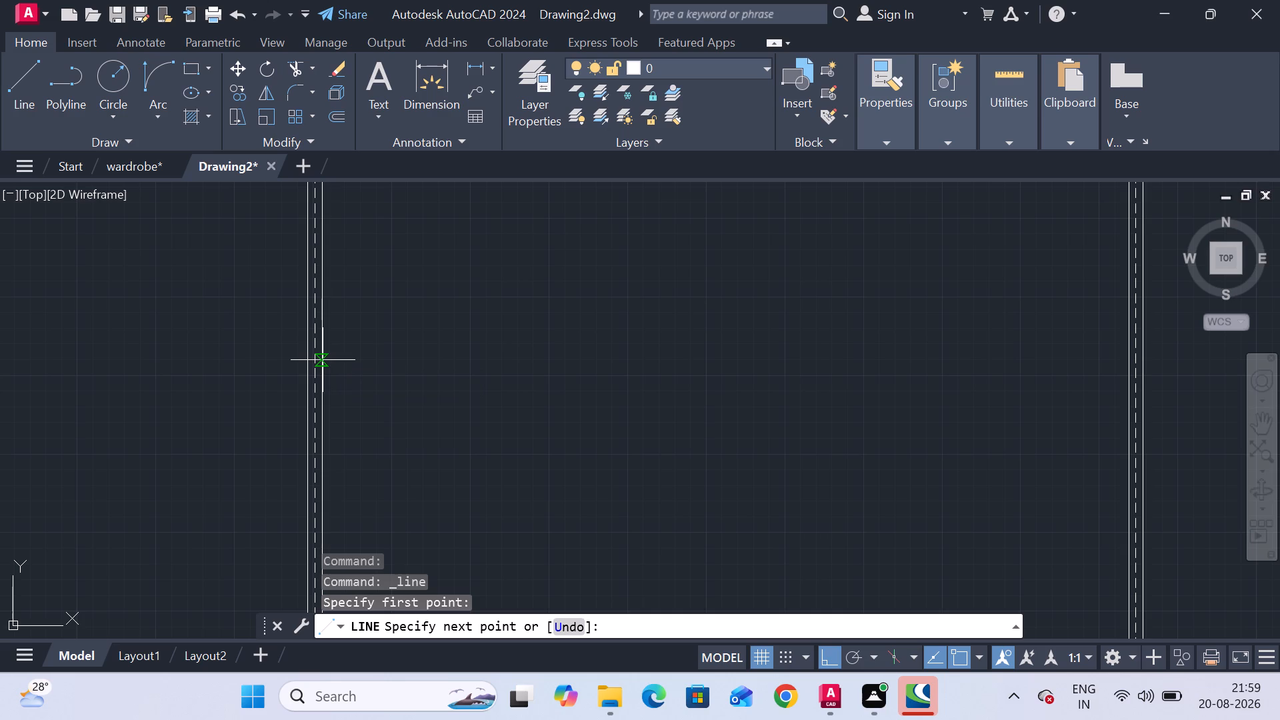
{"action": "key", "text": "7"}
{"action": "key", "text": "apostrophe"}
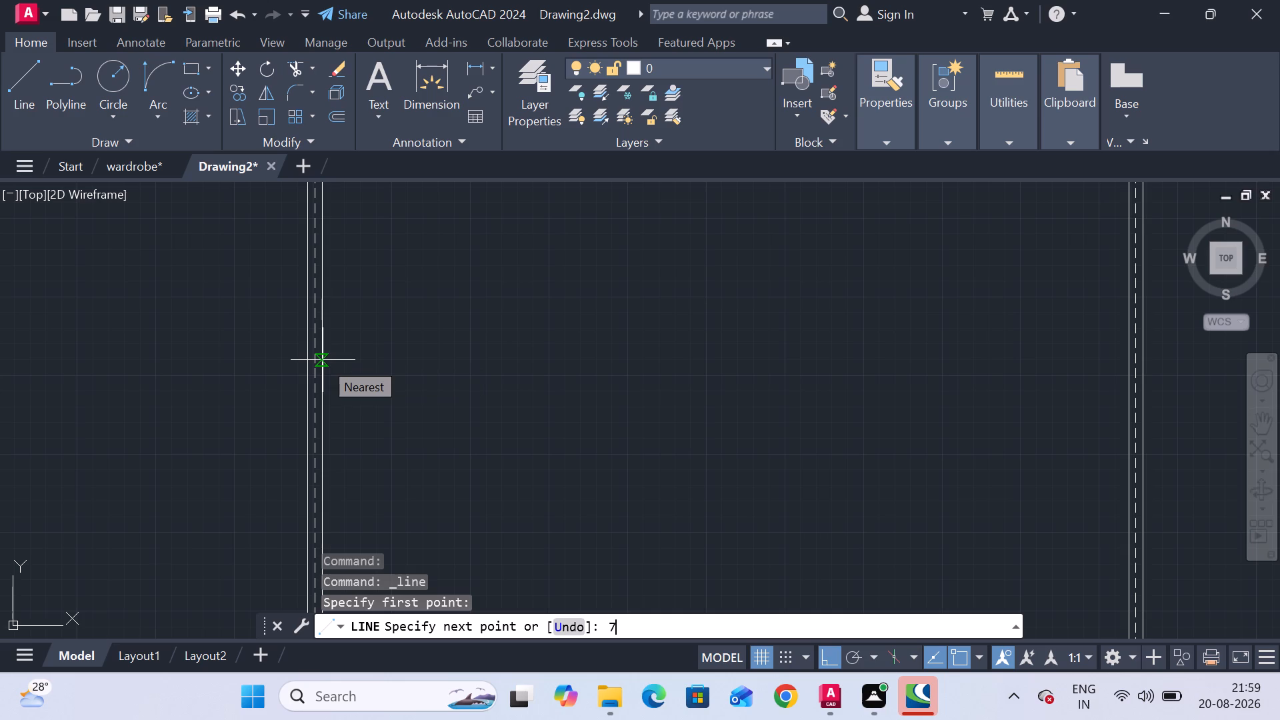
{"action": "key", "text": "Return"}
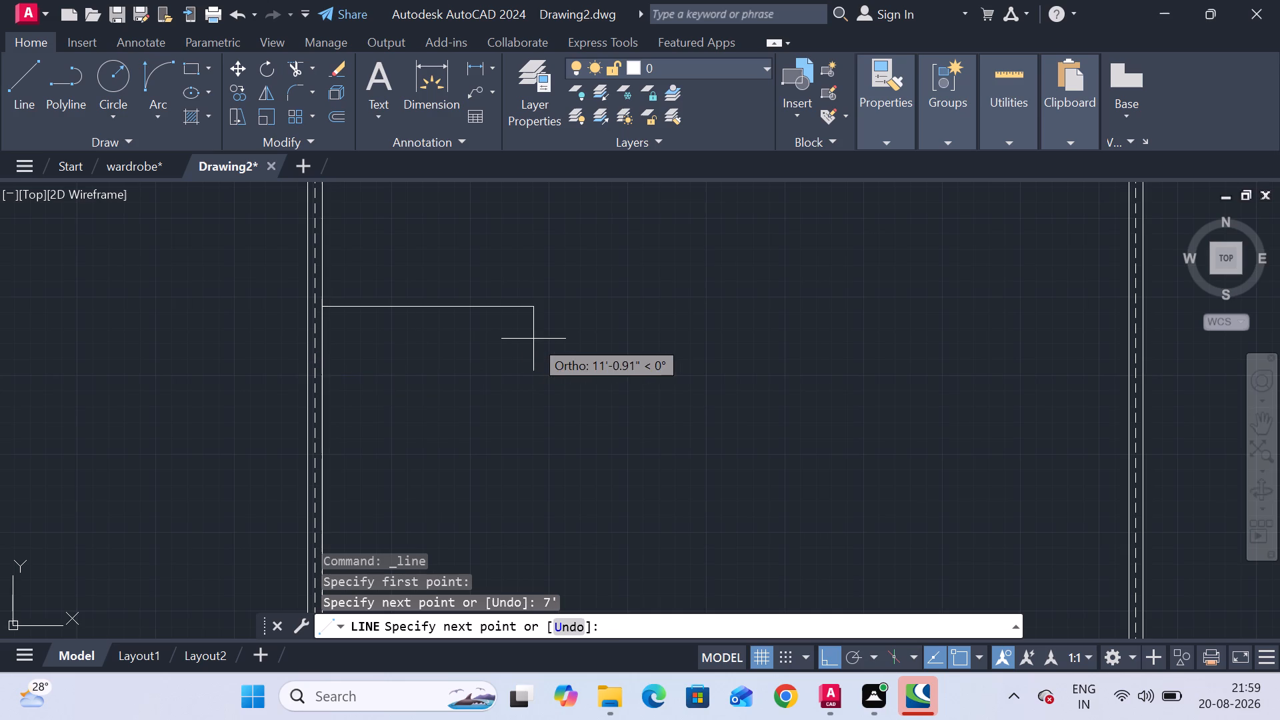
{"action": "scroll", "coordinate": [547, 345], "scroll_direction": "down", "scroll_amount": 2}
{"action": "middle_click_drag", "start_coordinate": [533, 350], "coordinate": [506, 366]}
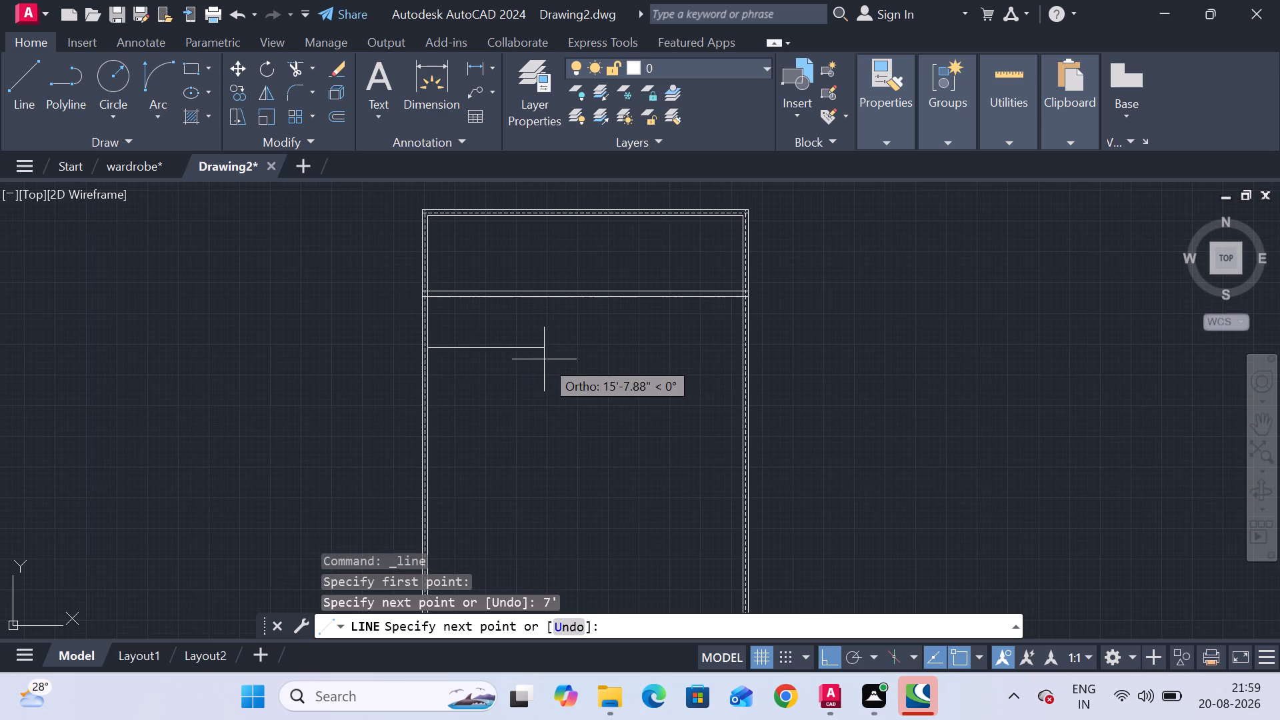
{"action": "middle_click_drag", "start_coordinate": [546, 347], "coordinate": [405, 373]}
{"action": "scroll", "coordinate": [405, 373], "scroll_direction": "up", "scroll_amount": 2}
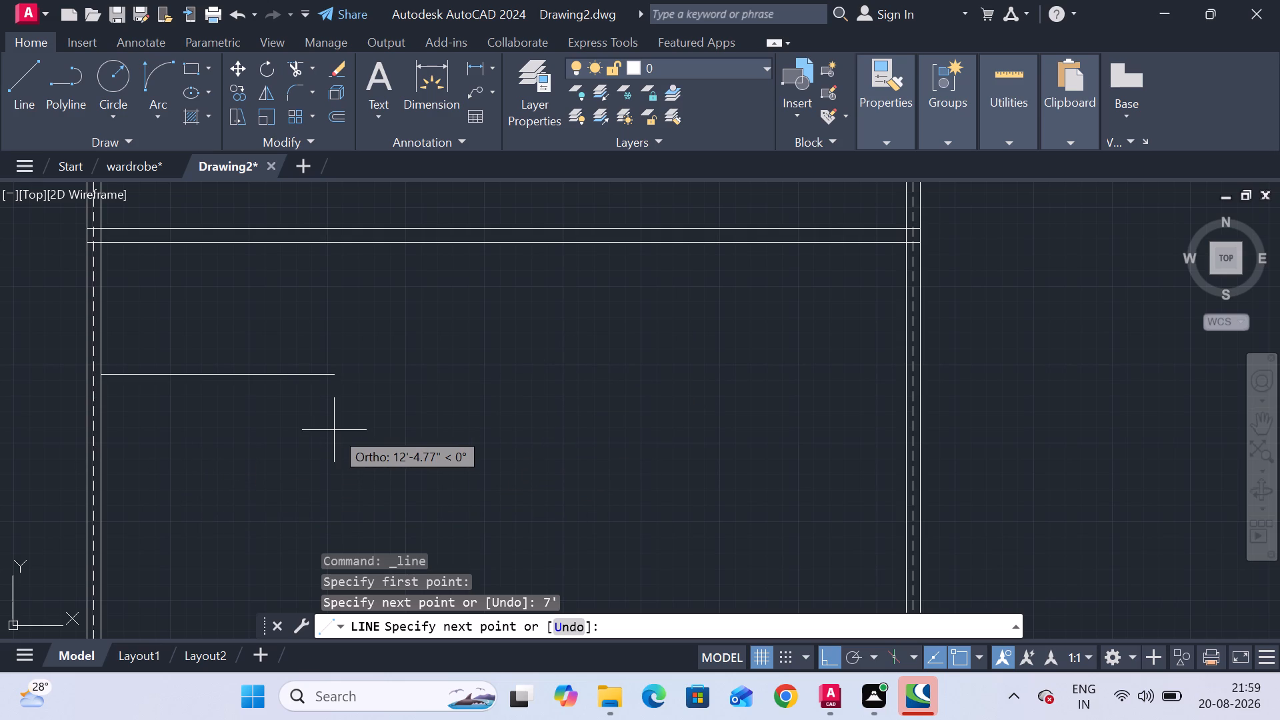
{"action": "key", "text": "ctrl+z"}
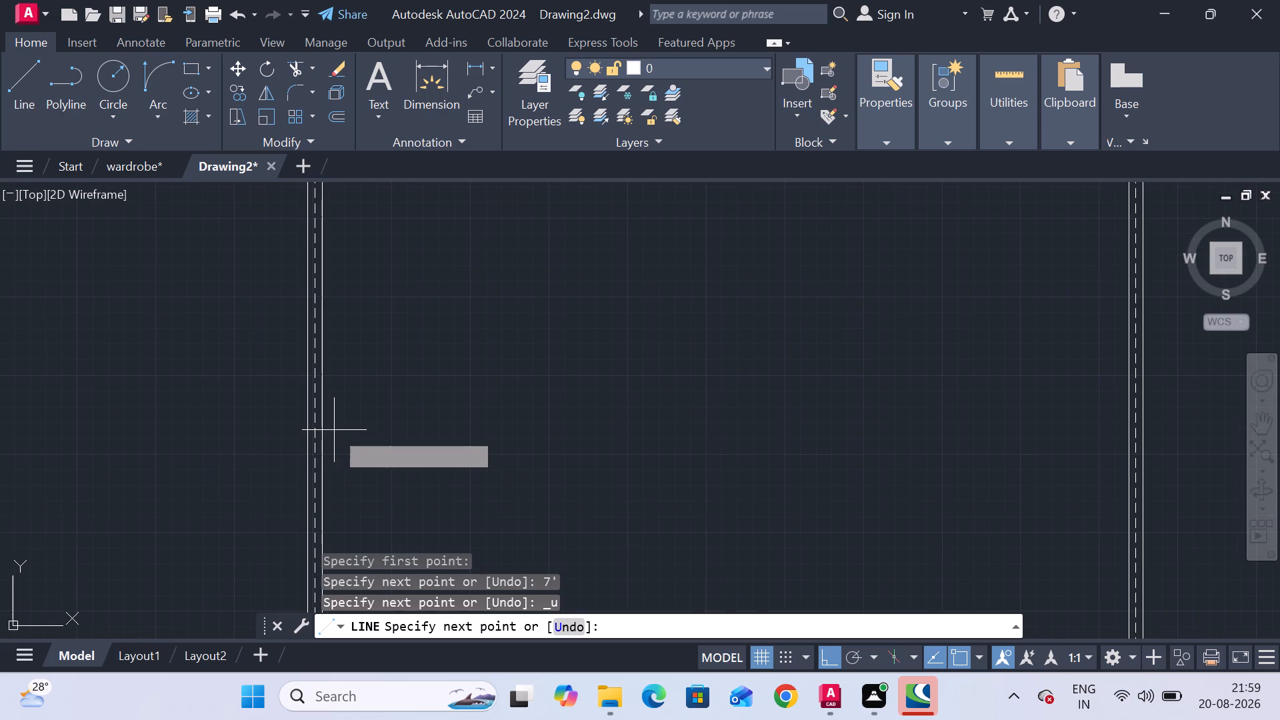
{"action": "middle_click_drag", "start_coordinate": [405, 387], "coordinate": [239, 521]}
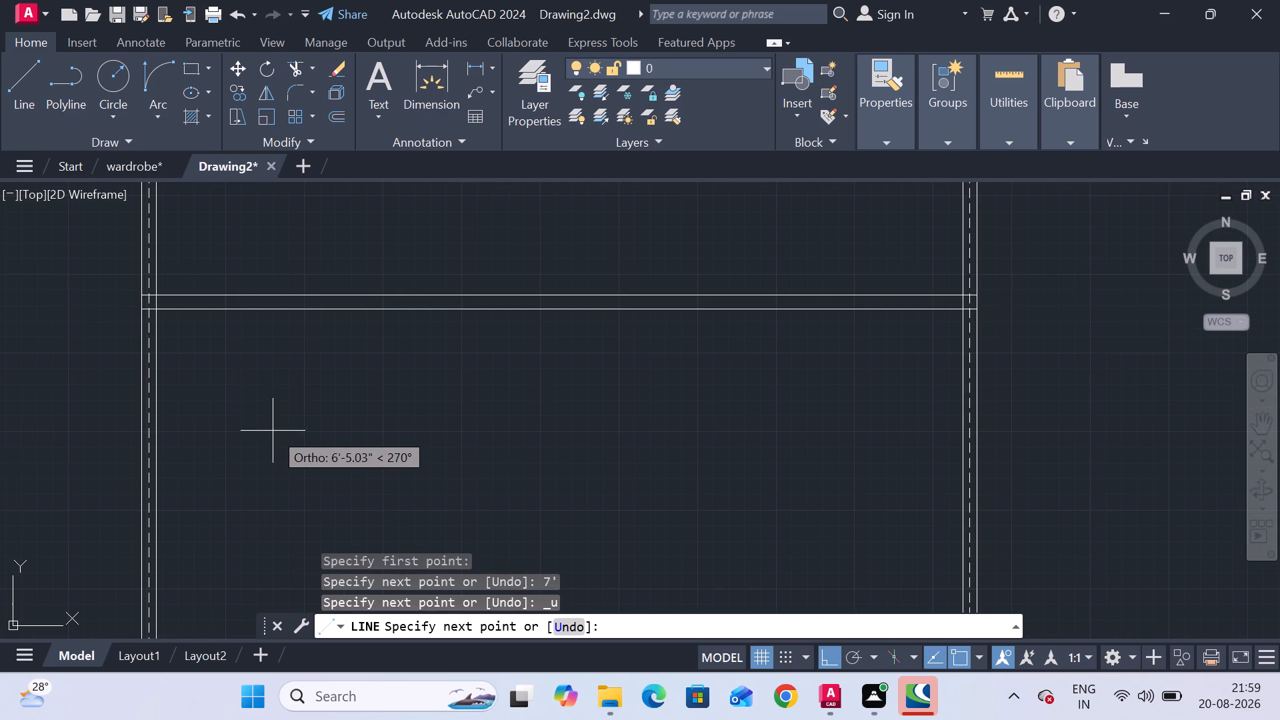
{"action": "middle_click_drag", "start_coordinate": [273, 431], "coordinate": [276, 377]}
Draw a line from the left inner corner below the interior wall, 7' right along the wall and 13' straight down.
{"action": "left_click", "coordinate": [24, 81]}
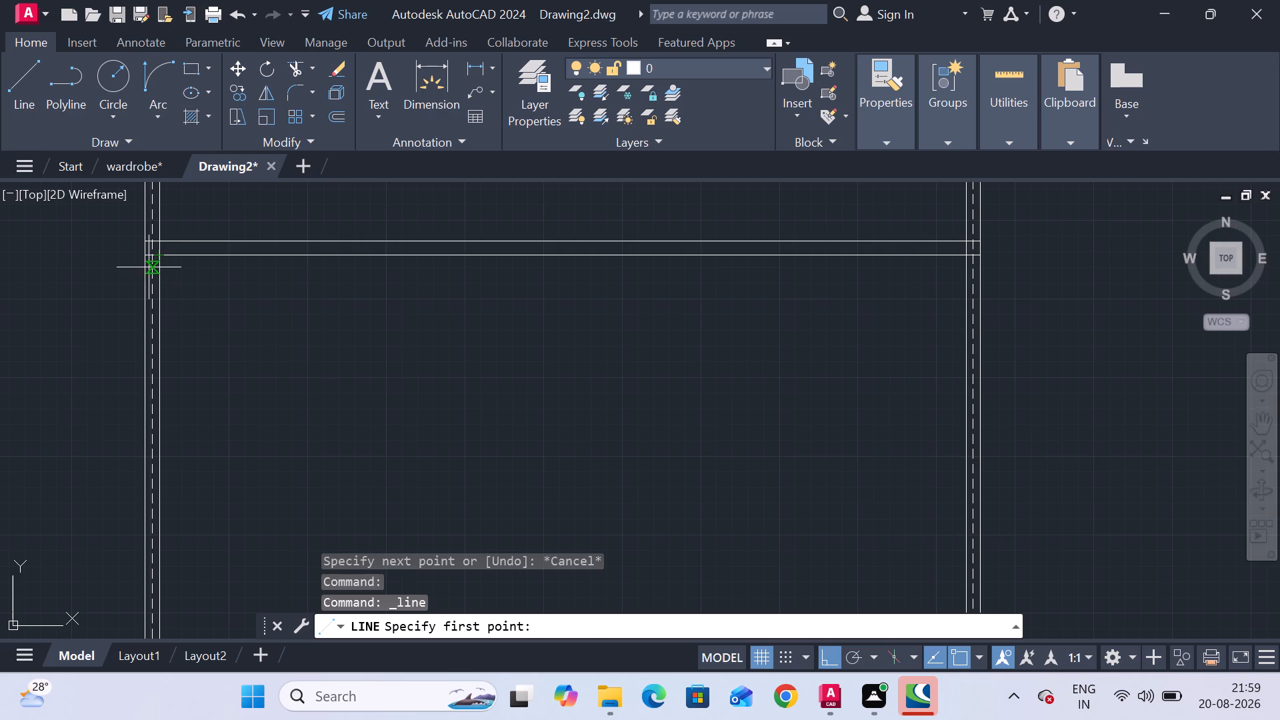
{"action": "left_click", "coordinate": [161, 257]}
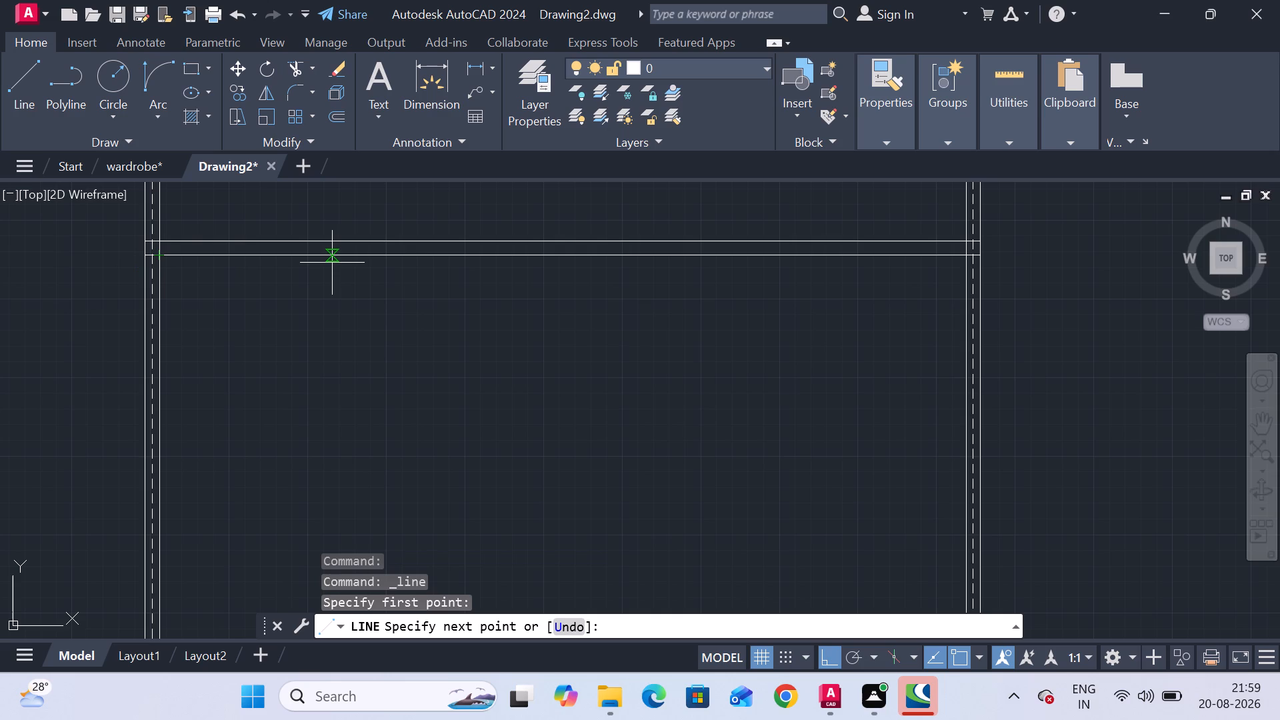
{"action": "key", "text": "7"}
{"action": "key", "text": "apostrophe"}
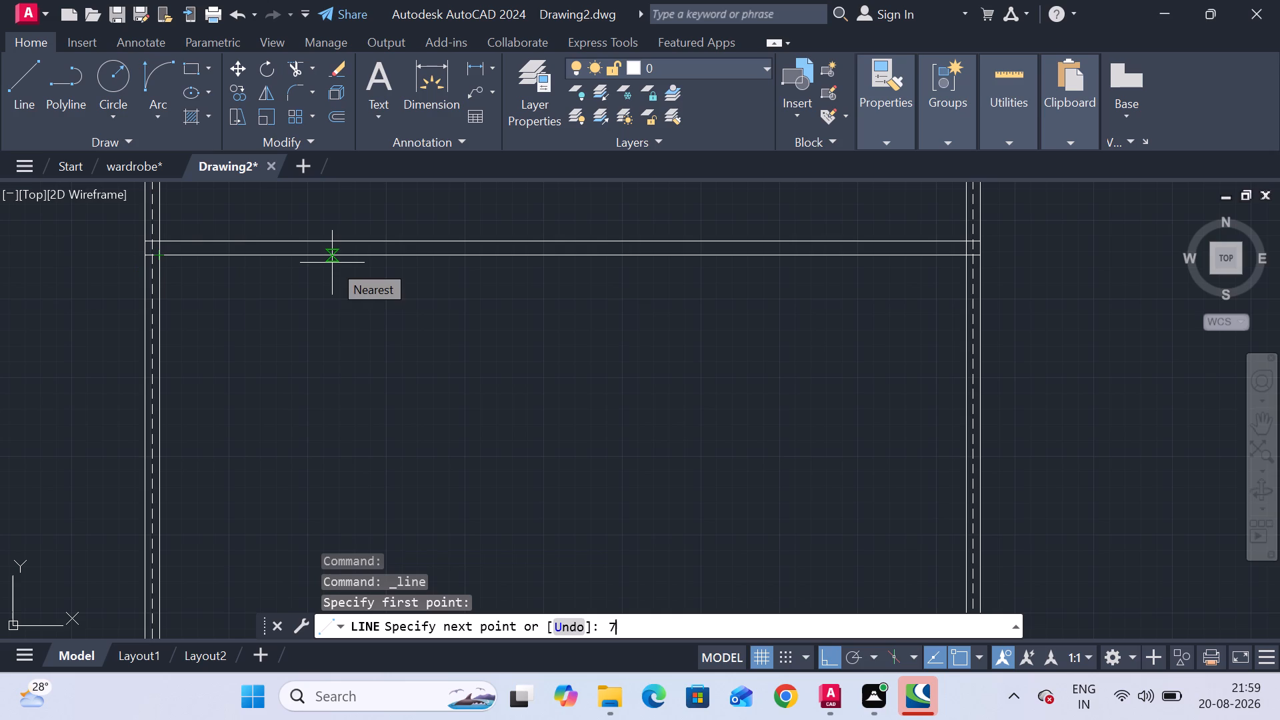
{"action": "key", "text": "Return"}
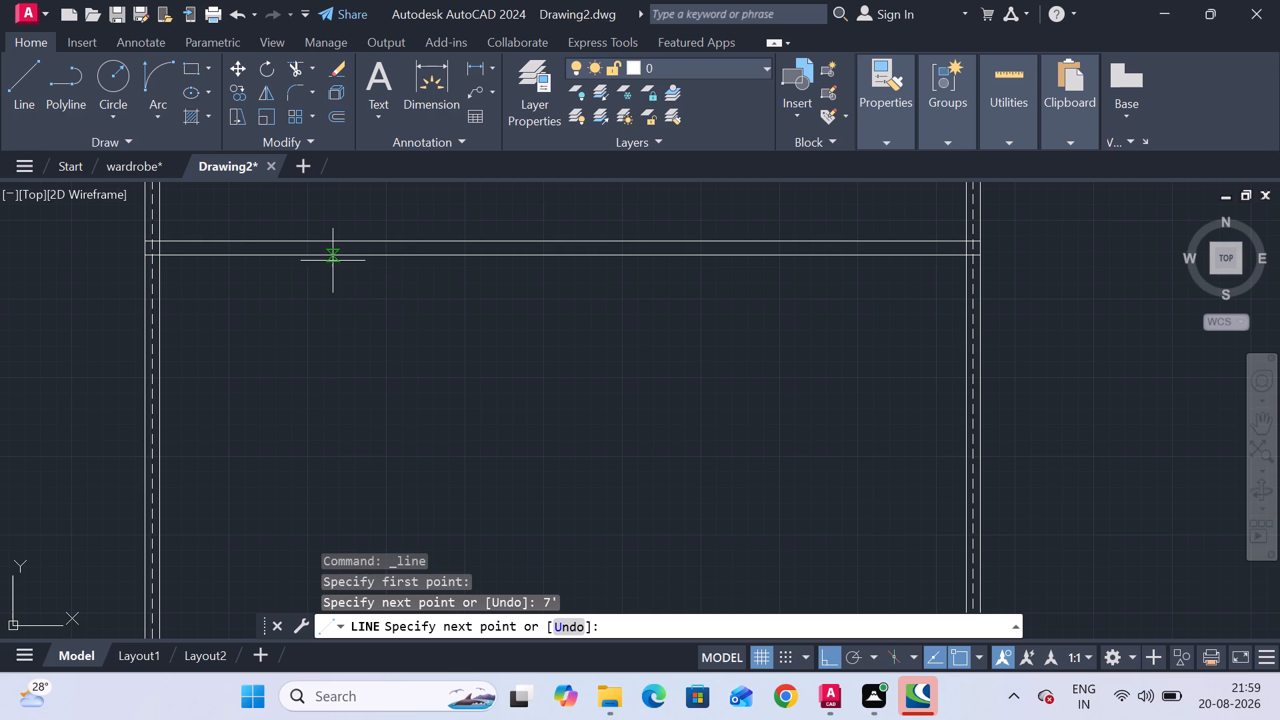
{"action": "scroll", "coordinate": [325, 422], "scroll_direction": "down", "scroll_amount": 2}
{"action": "middle_click_drag", "start_coordinate": [320, 423], "coordinate": [311, 365]}
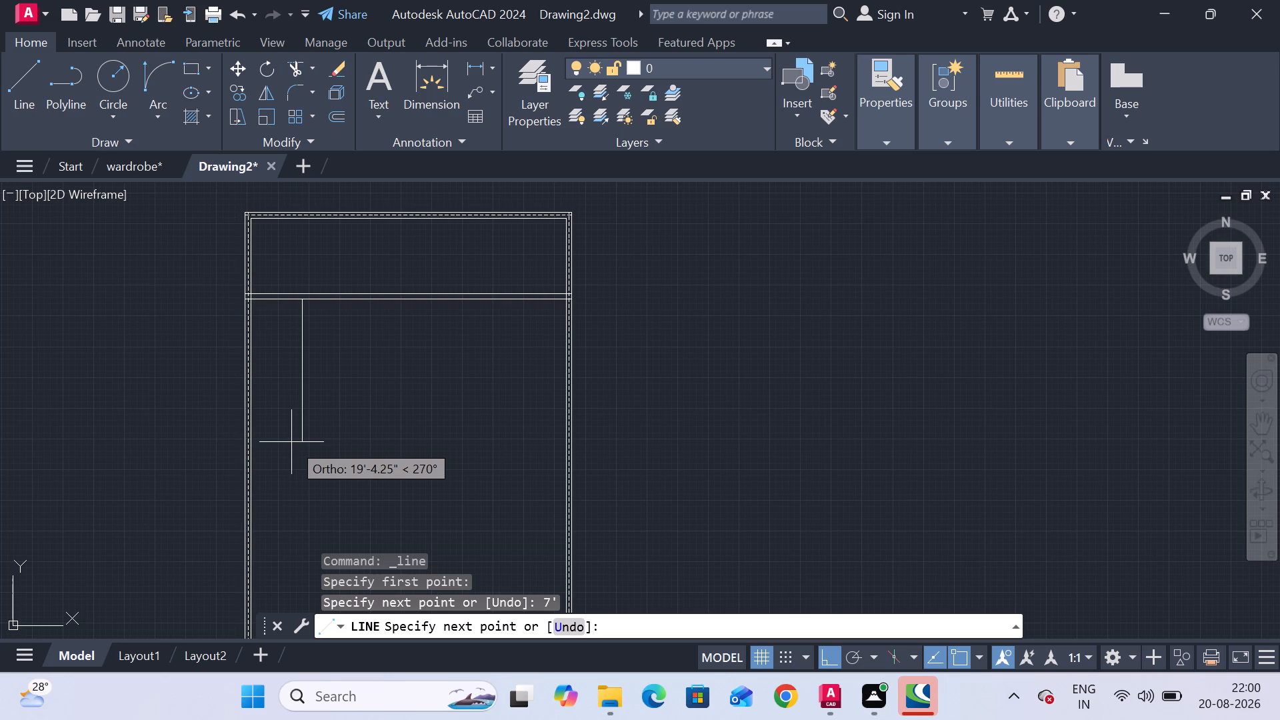
{"action": "type", "text": "13"}
{"action": "key", "text": "apostrophe"}
{"action": "key", "text": "Return"}
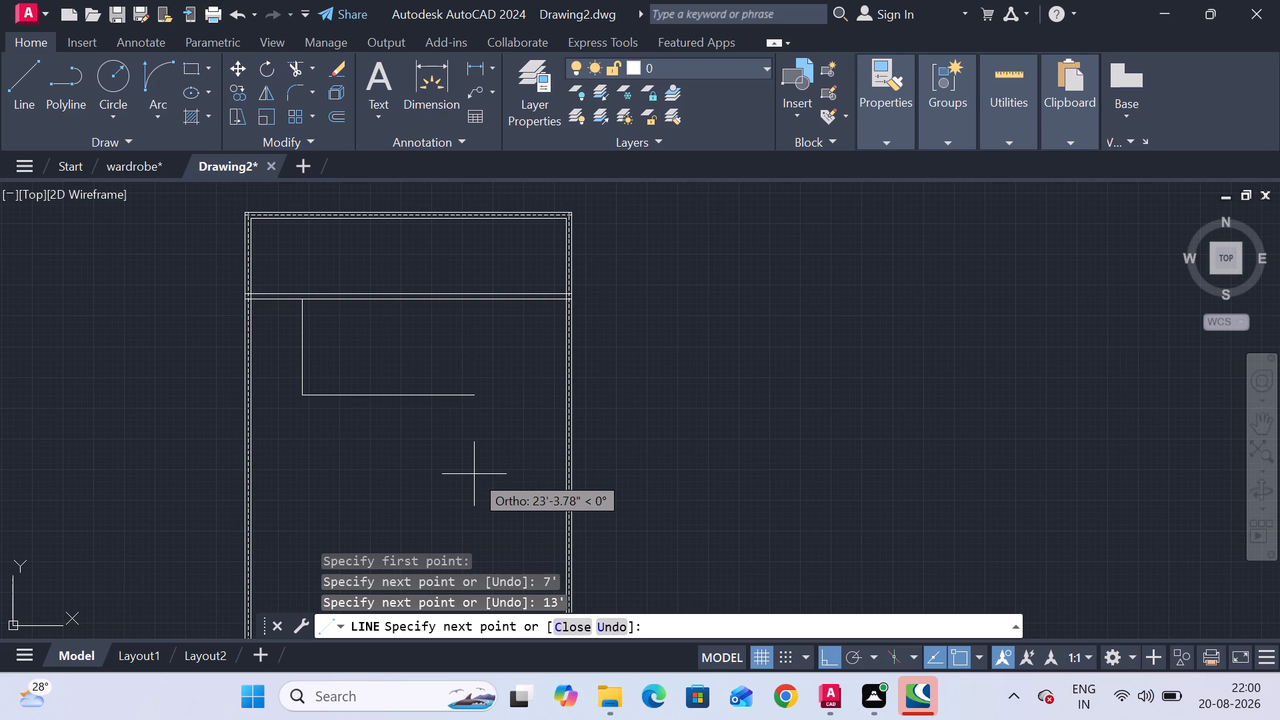
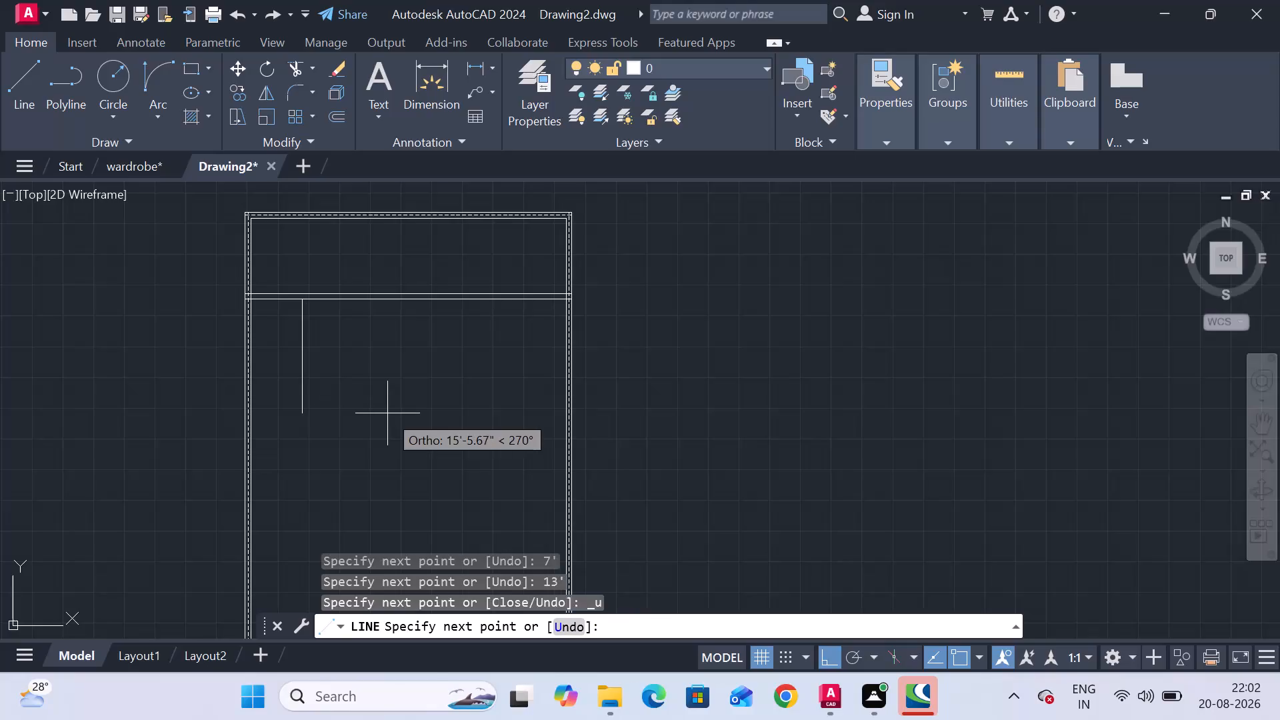
Undo the 7' horizontal segment along the interior wall and end the line.
{"action": "key", "text": "ctrl+z"}
{"action": "scroll", "coordinate": [480, 346], "scroll_direction": "down", "scroll_amount": 3}
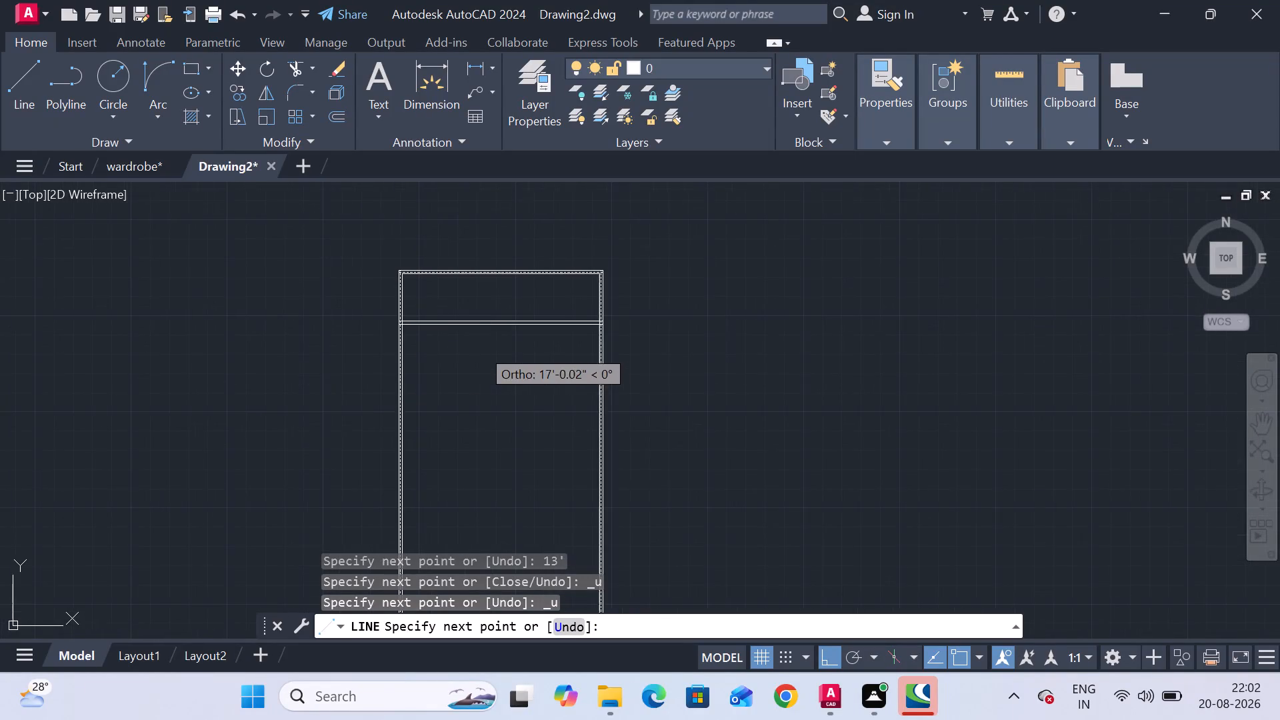
{"action": "middle_click_drag", "start_coordinate": [765, 341], "coordinate": [379, 329]}
{"action": "key", "text": "Escape"}
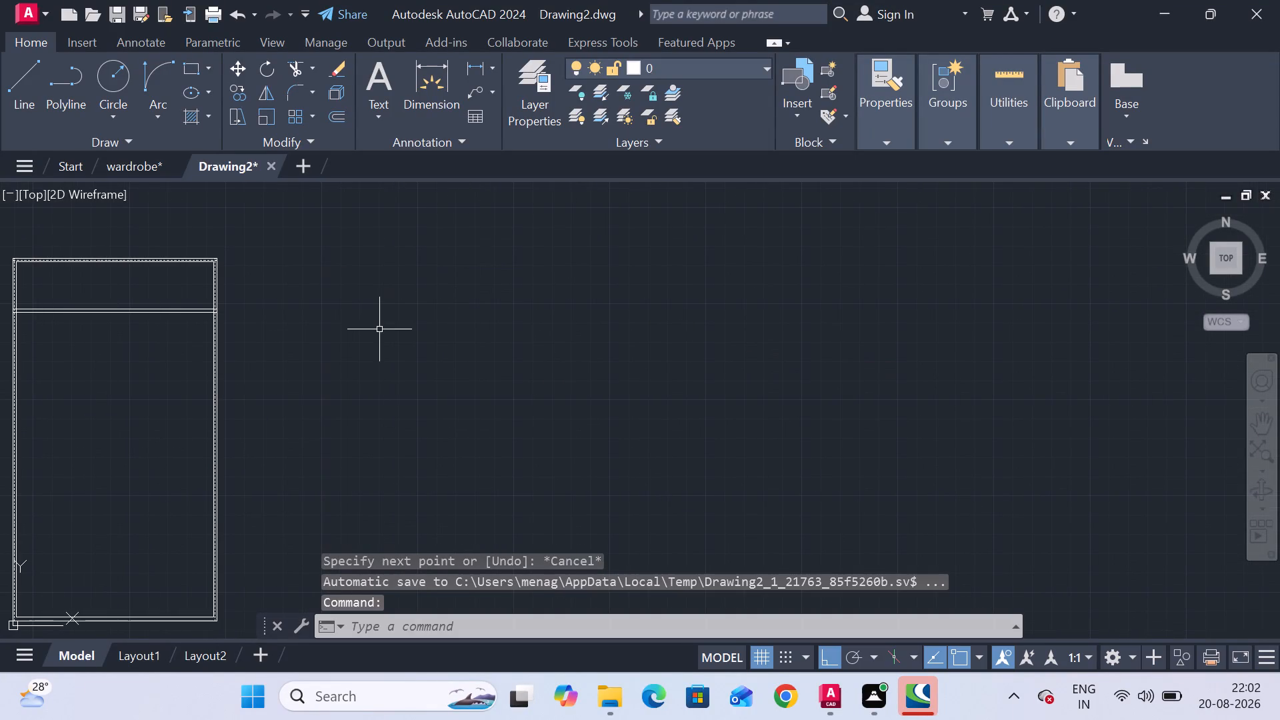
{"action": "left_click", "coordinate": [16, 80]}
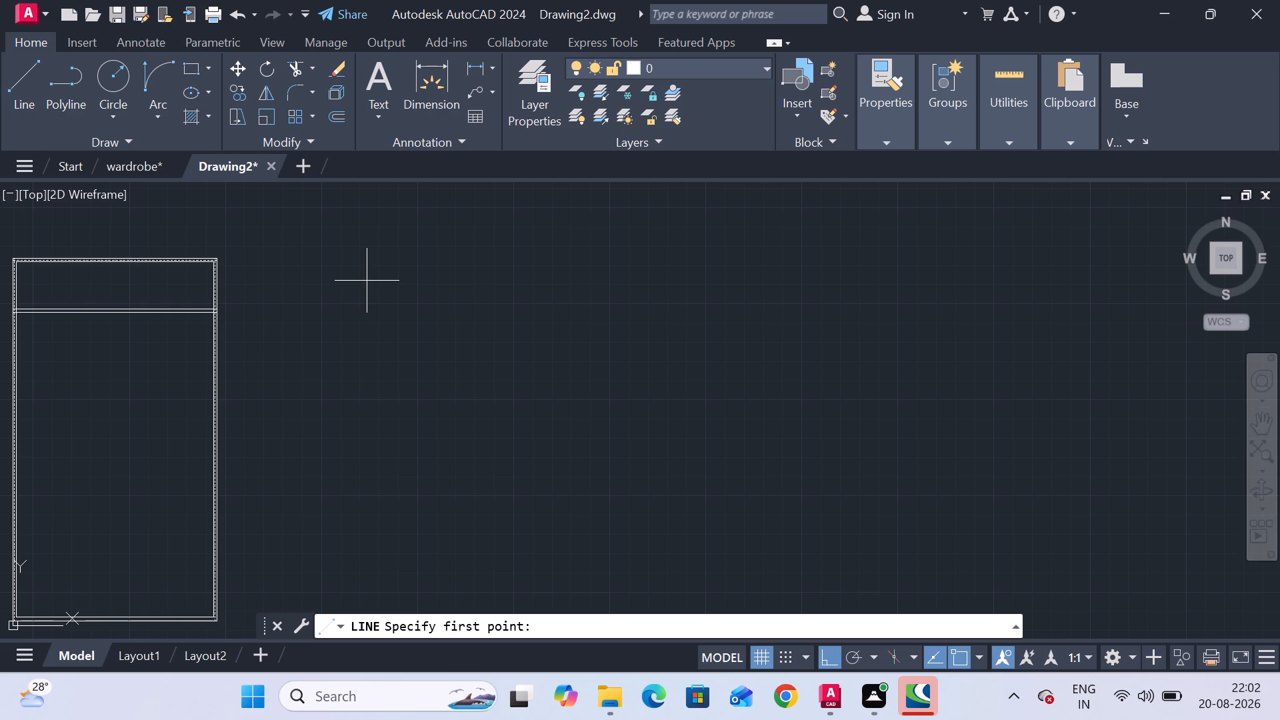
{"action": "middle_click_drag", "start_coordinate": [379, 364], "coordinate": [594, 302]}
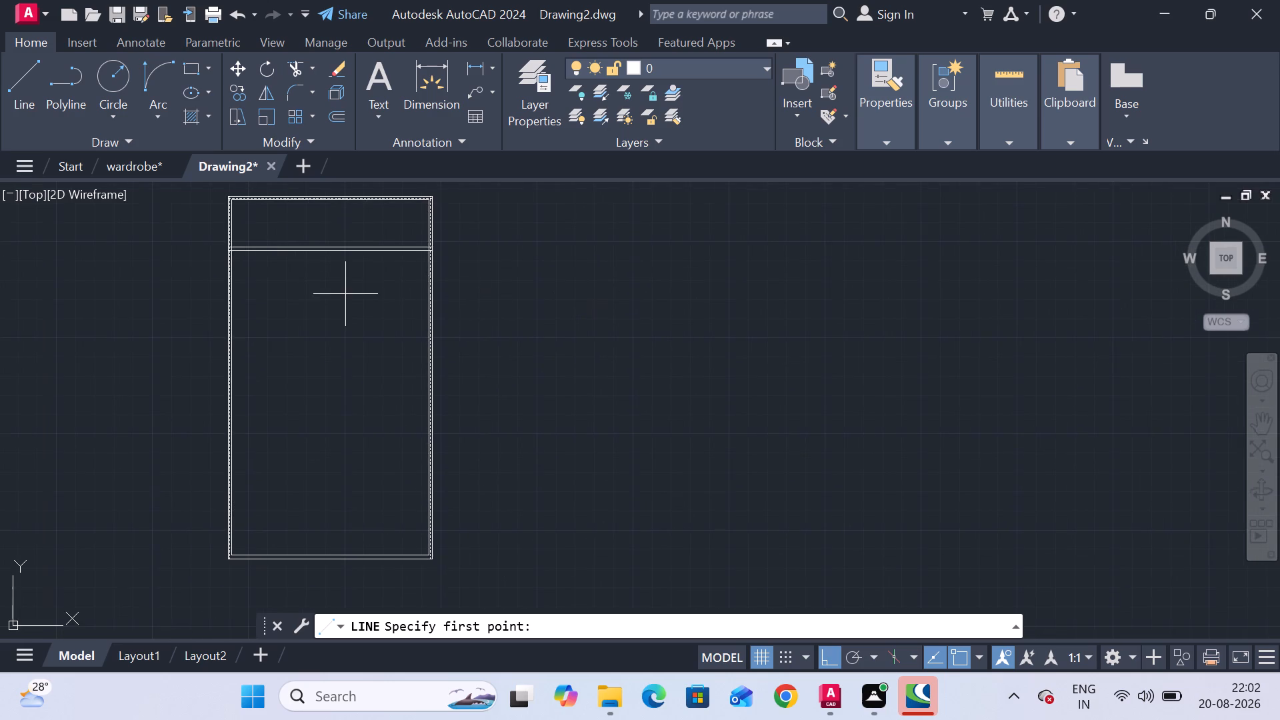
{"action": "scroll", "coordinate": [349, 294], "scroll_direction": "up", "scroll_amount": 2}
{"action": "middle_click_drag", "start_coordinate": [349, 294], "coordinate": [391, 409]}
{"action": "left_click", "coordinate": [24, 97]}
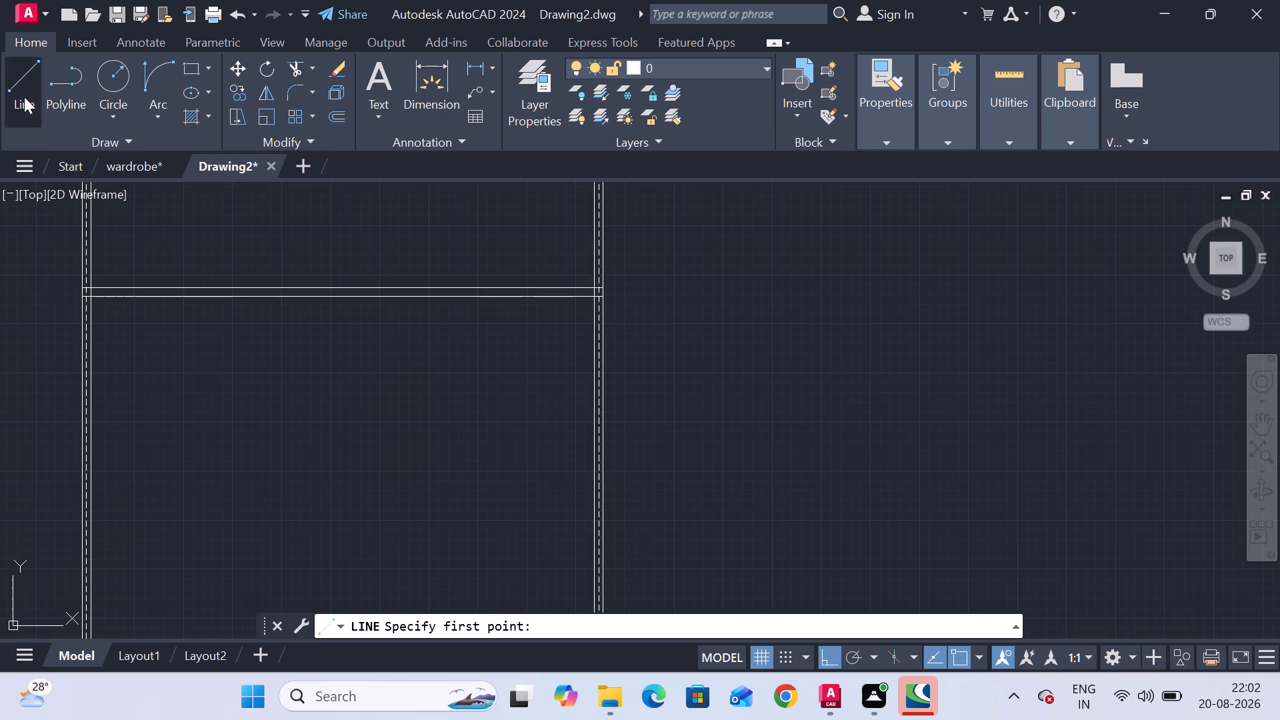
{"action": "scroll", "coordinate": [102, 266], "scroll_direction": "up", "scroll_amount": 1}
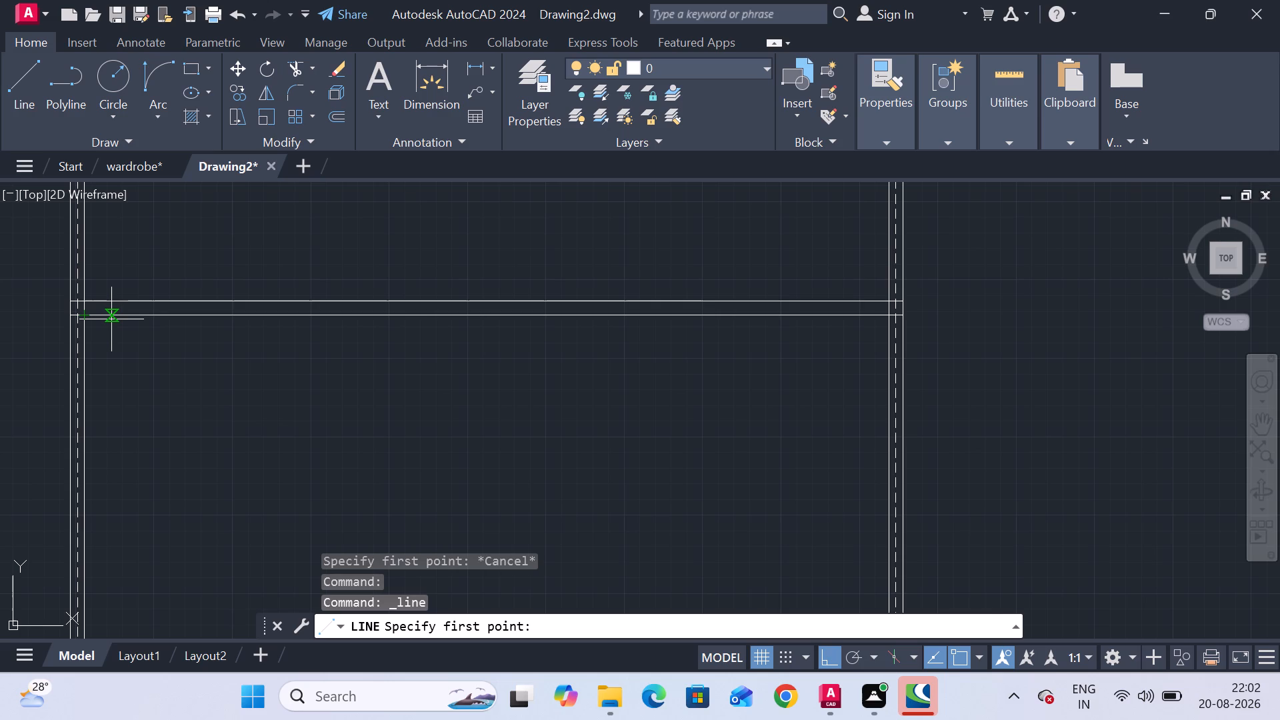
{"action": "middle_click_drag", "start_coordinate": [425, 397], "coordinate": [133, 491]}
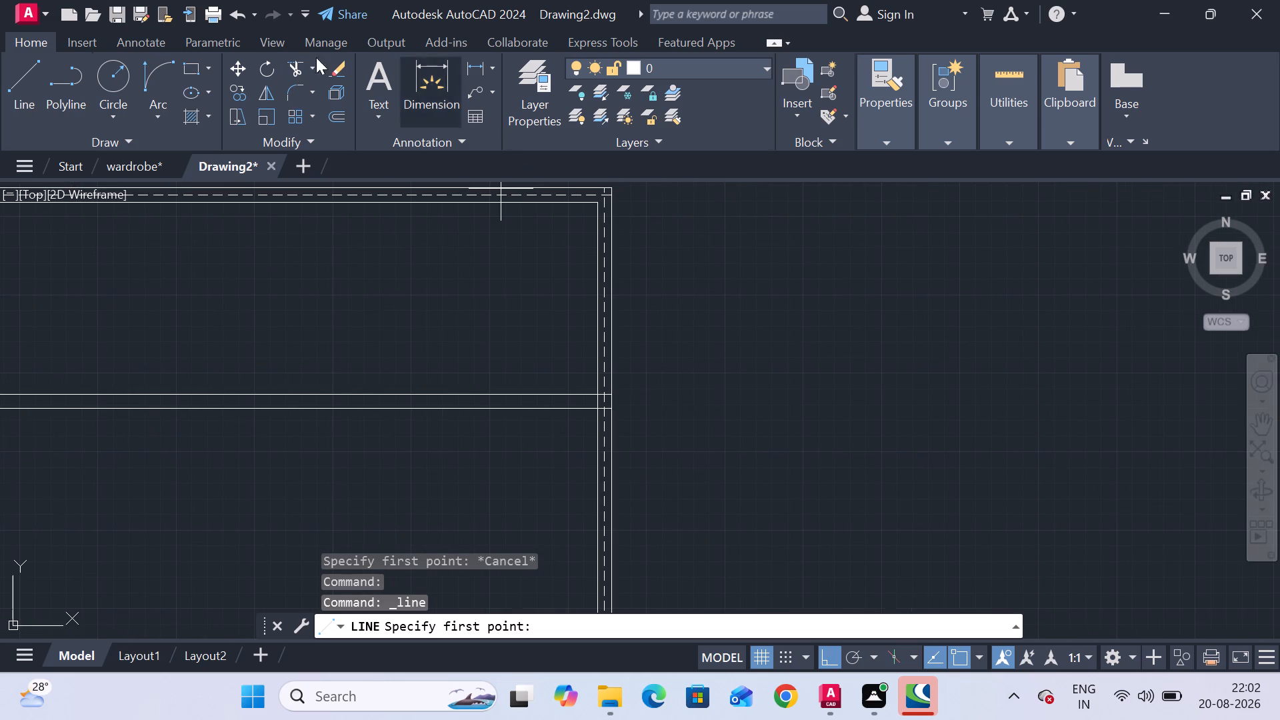
Measure from the top-right inner corner down to the interior wall's upper line with a linear dimension, without placing it.
{"action": "left_click", "coordinate": [469, 70]}
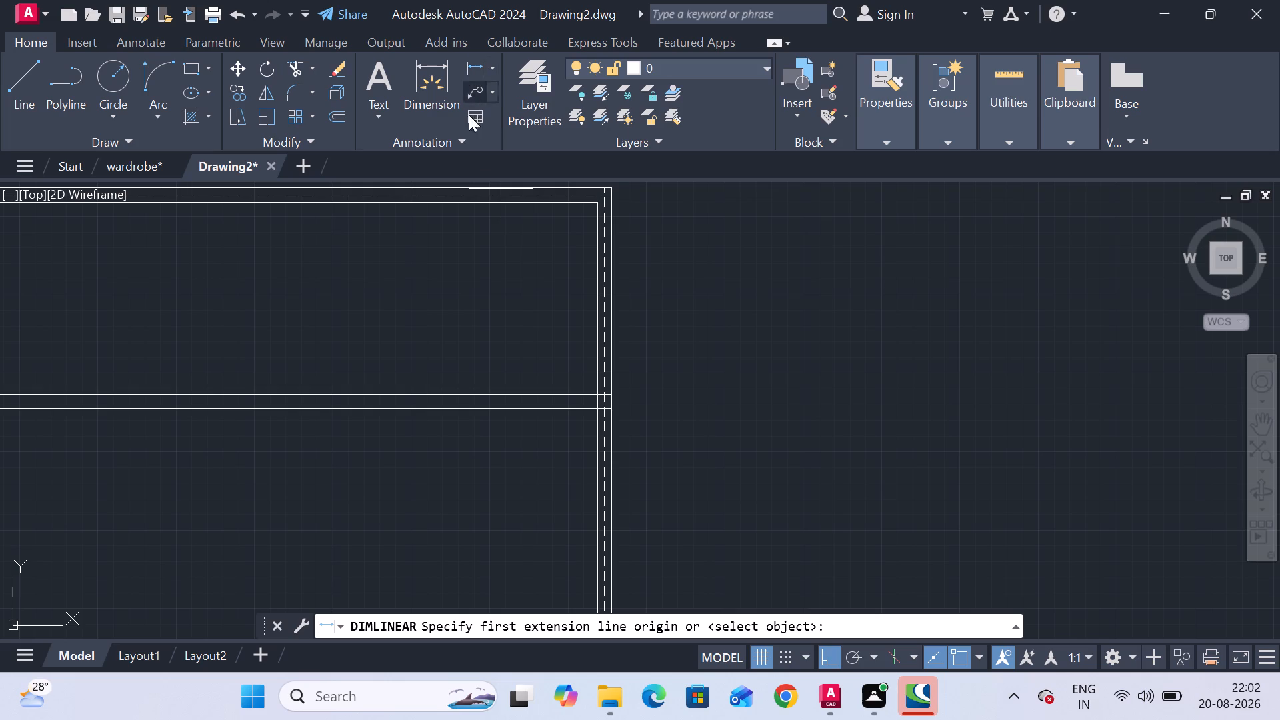
{"action": "left_click", "coordinate": [598, 203]}
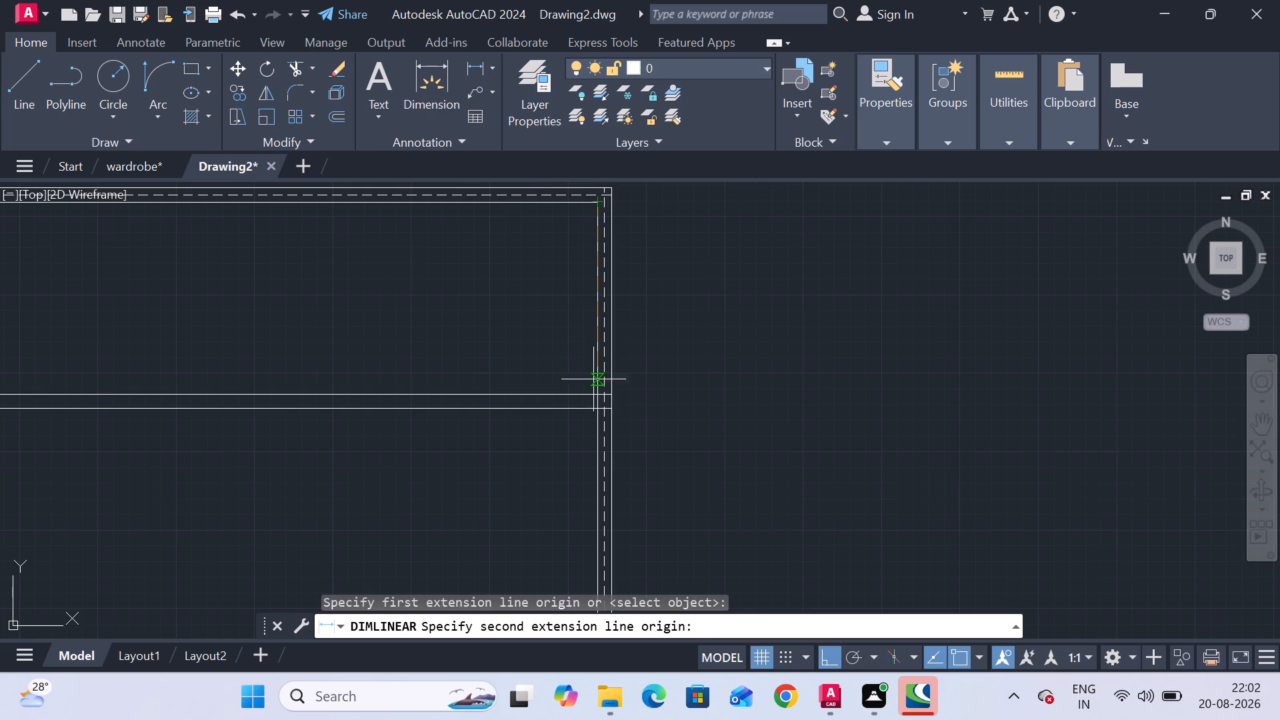
{"action": "left_click", "coordinate": [597, 391]}
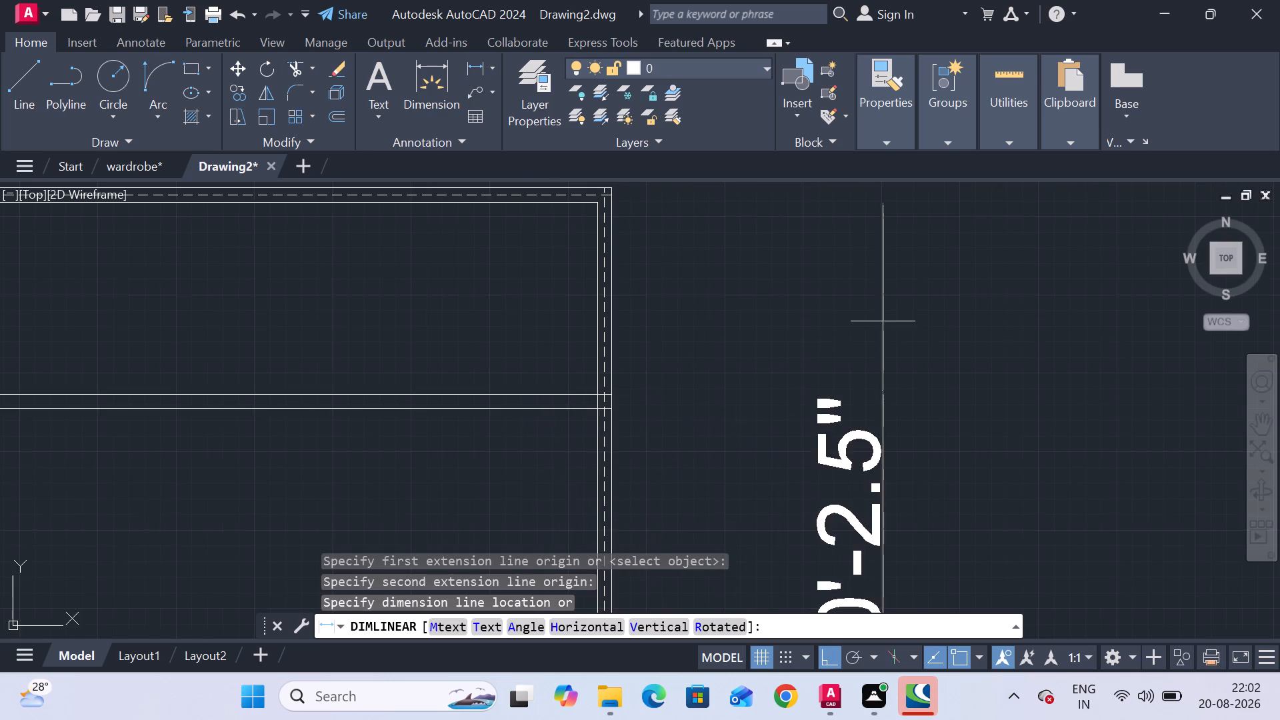
{"action": "scroll", "coordinate": [883, 321], "scroll_direction": "down", "scroll_amount": 3}
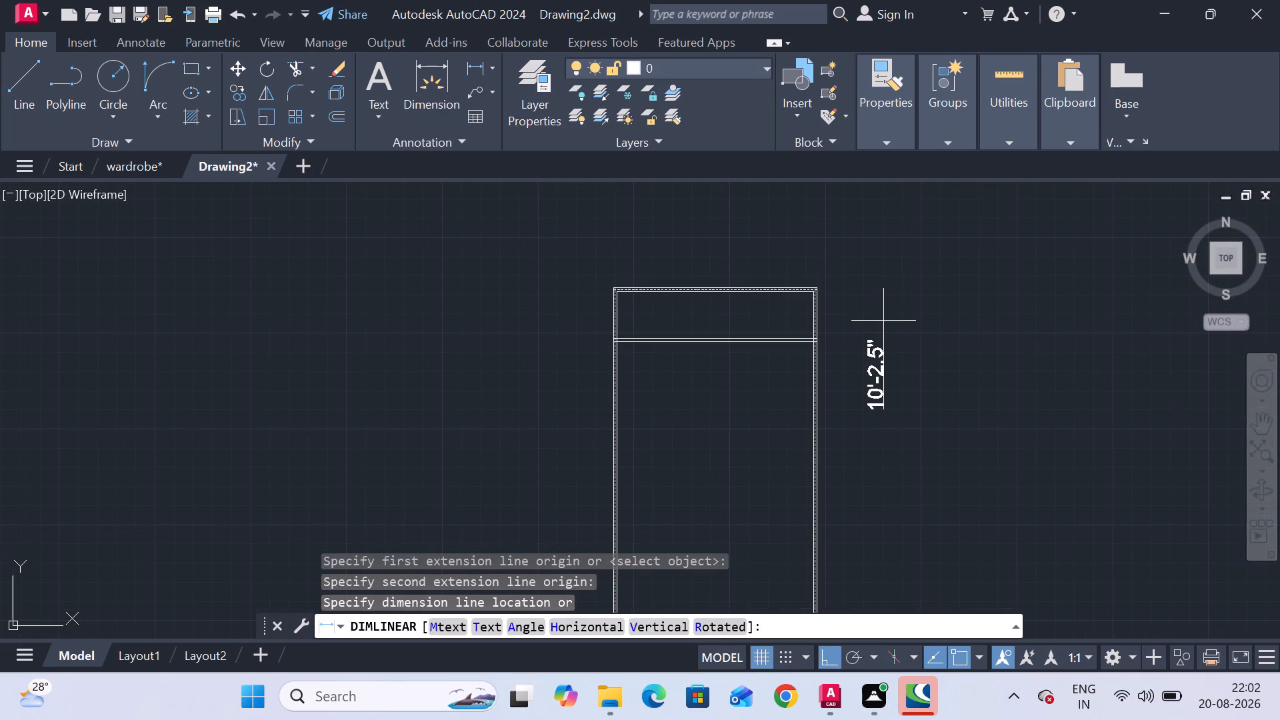
{"action": "key", "text": "Escape"}
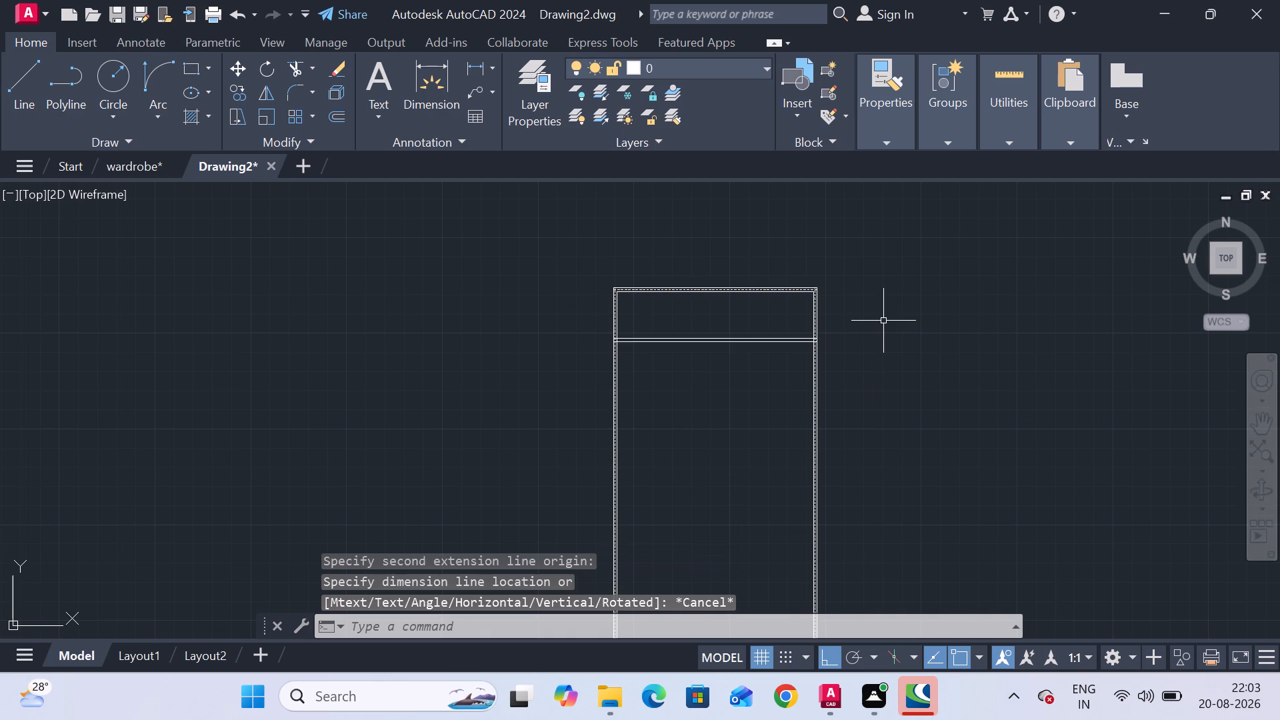
Measure from the top-right inner corner down to the interior wall's lower line with a linear dimension, without placing it.
{"action": "scroll", "coordinate": [839, 295], "scroll_direction": "up", "scroll_amount": 2}
{"action": "left_click", "coordinate": [465, 65]}
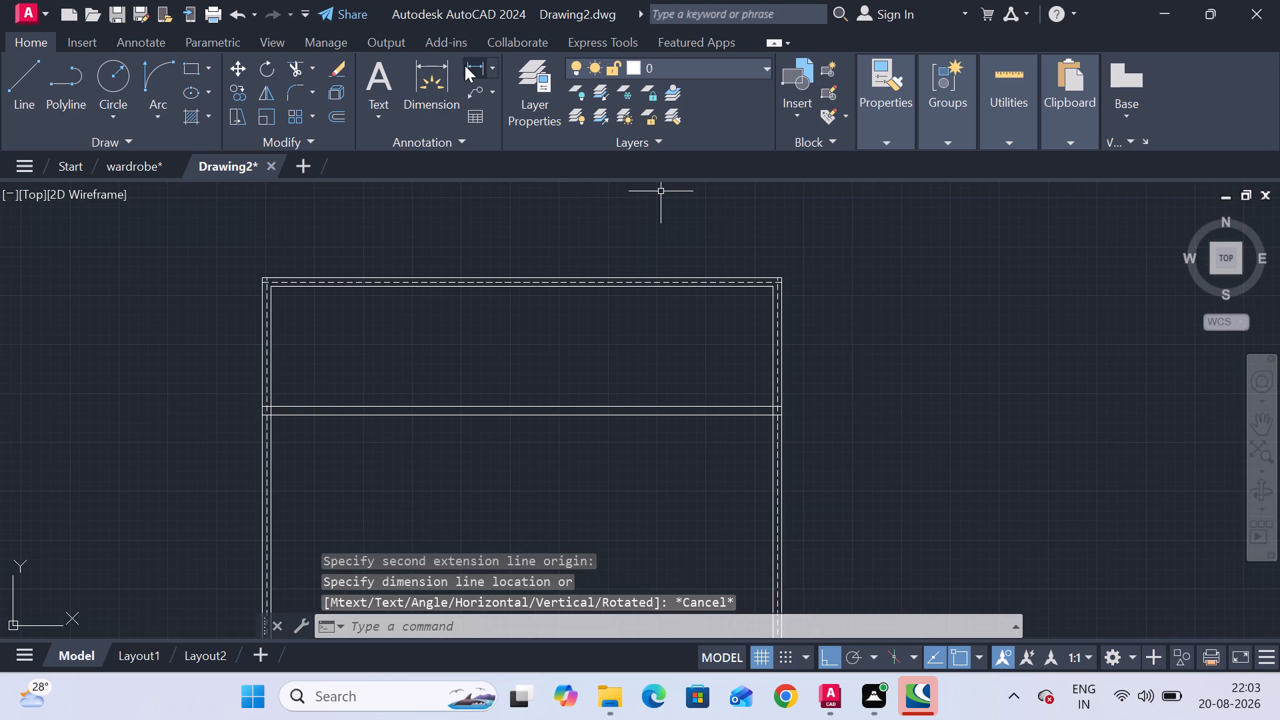
{"action": "scroll", "coordinate": [823, 298], "scroll_direction": "up", "scroll_amount": 3}
{"action": "left_click", "coordinate": [614, 257]}
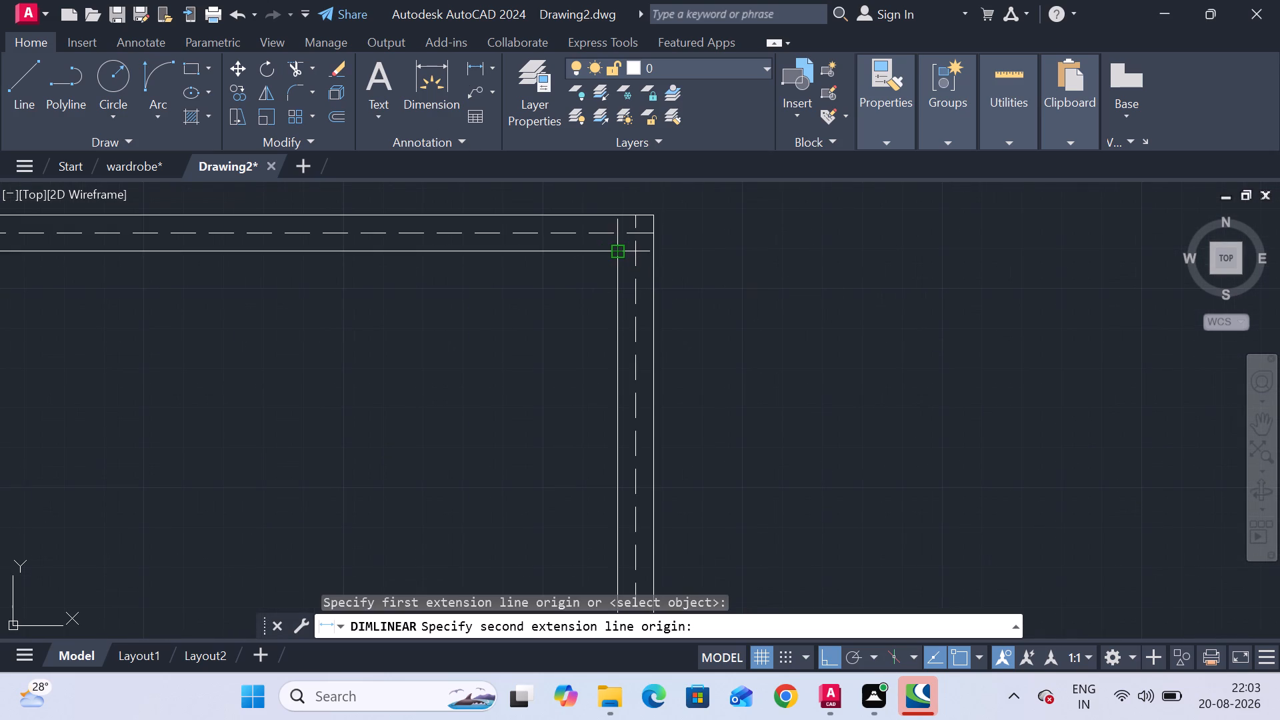
{"action": "scroll", "coordinate": [619, 343], "scroll_direction": "down", "scroll_amount": 3}
{"action": "middle_click_drag", "start_coordinate": [619, 343], "coordinate": [617, 313]}
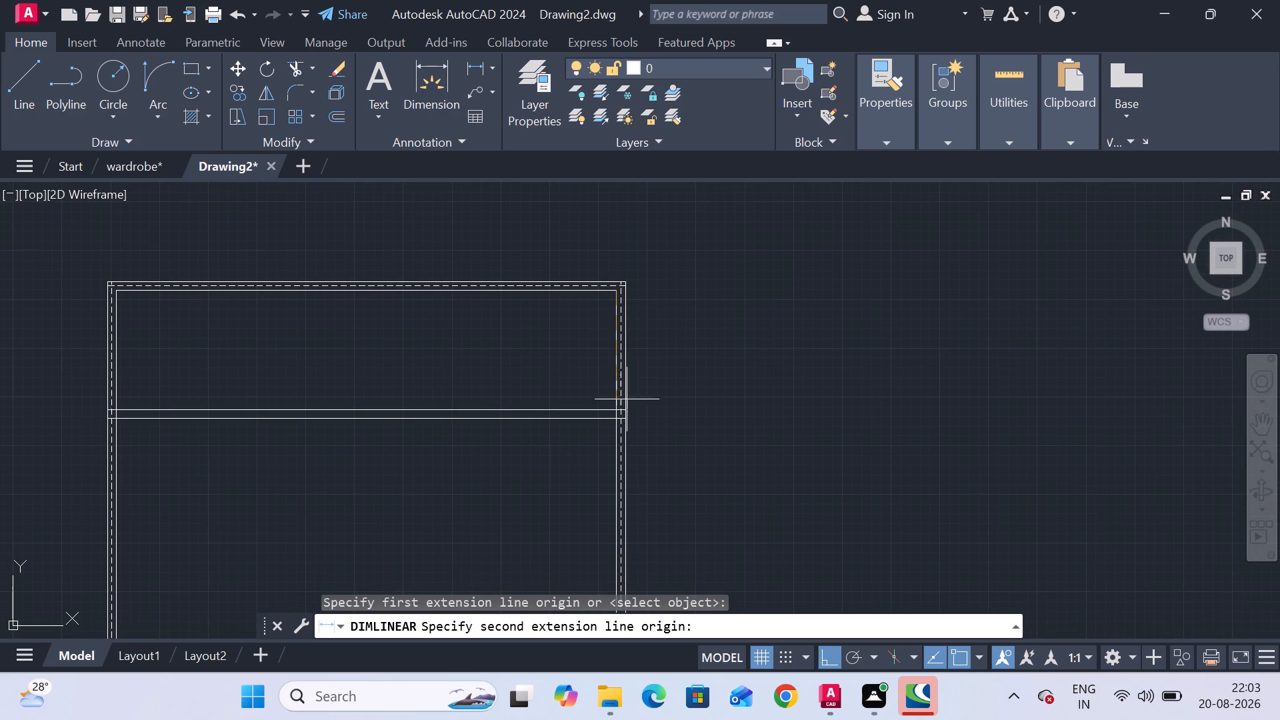
{"action": "left_click", "coordinate": [617, 420]}
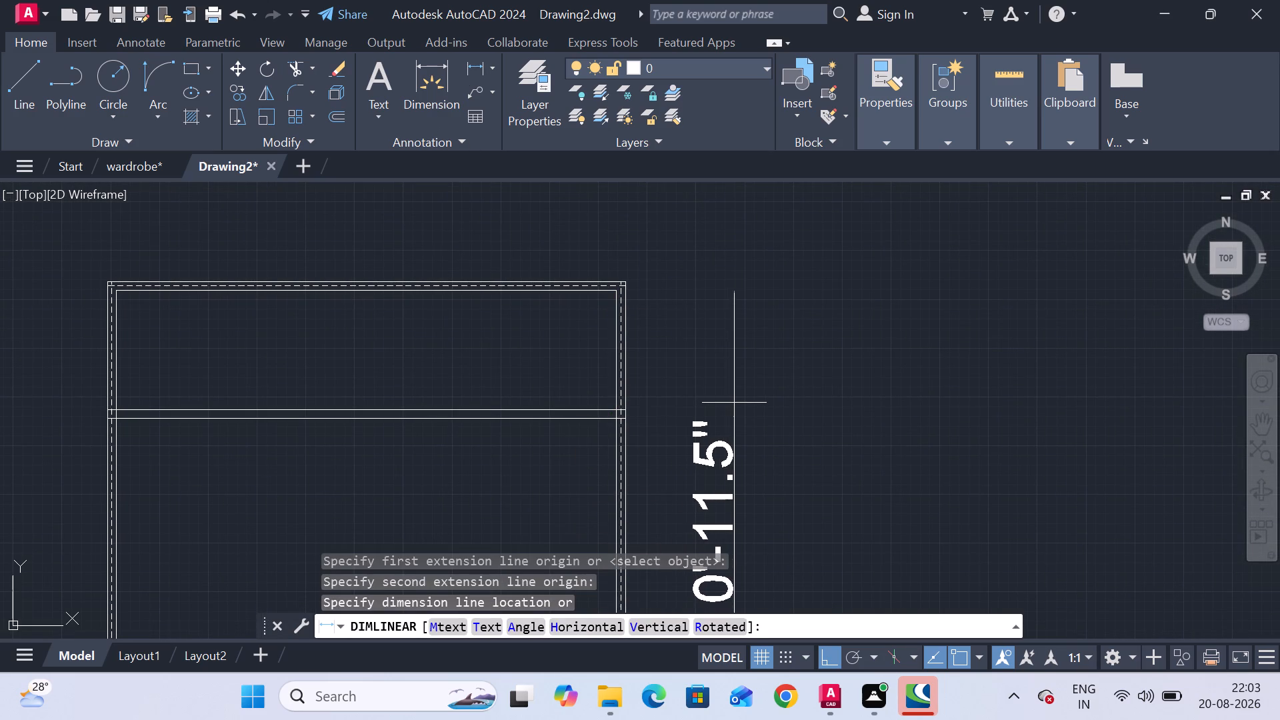
{"action": "scroll", "coordinate": [735, 401], "scroll_direction": "down", "scroll_amount": 1}
{"action": "middle_click_drag", "start_coordinate": [735, 401], "coordinate": [721, 383]}
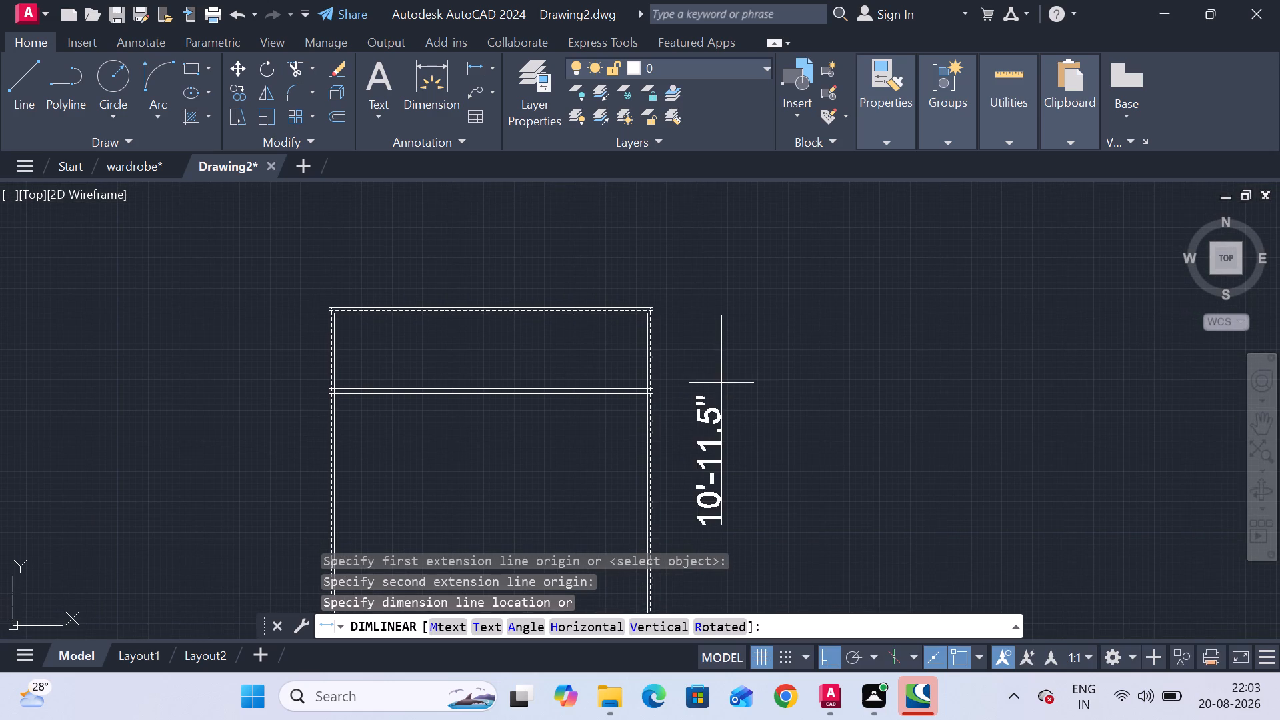
{"action": "key", "text": "Escape"}
{"action": "key", "text": "Escape"}
{"action": "key", "text": "Escape"}
{"action": "key", "text": "Escape"}
{"action": "key", "text": "Escape"}
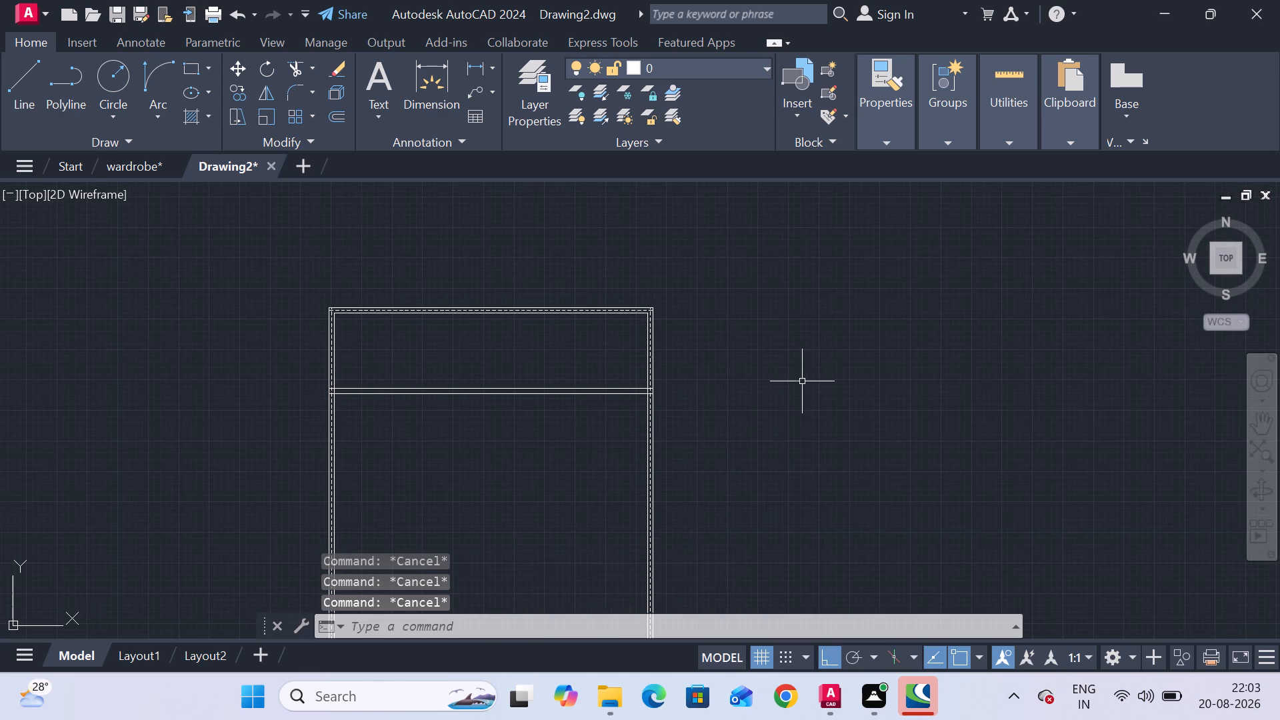
Check a 10'7" distance down the right wall's inner face from the top inner corner using a linear dimension, without placing it.
{"action": "scroll", "coordinate": [553, 335], "scroll_direction": "up", "scroll_amount": 3}
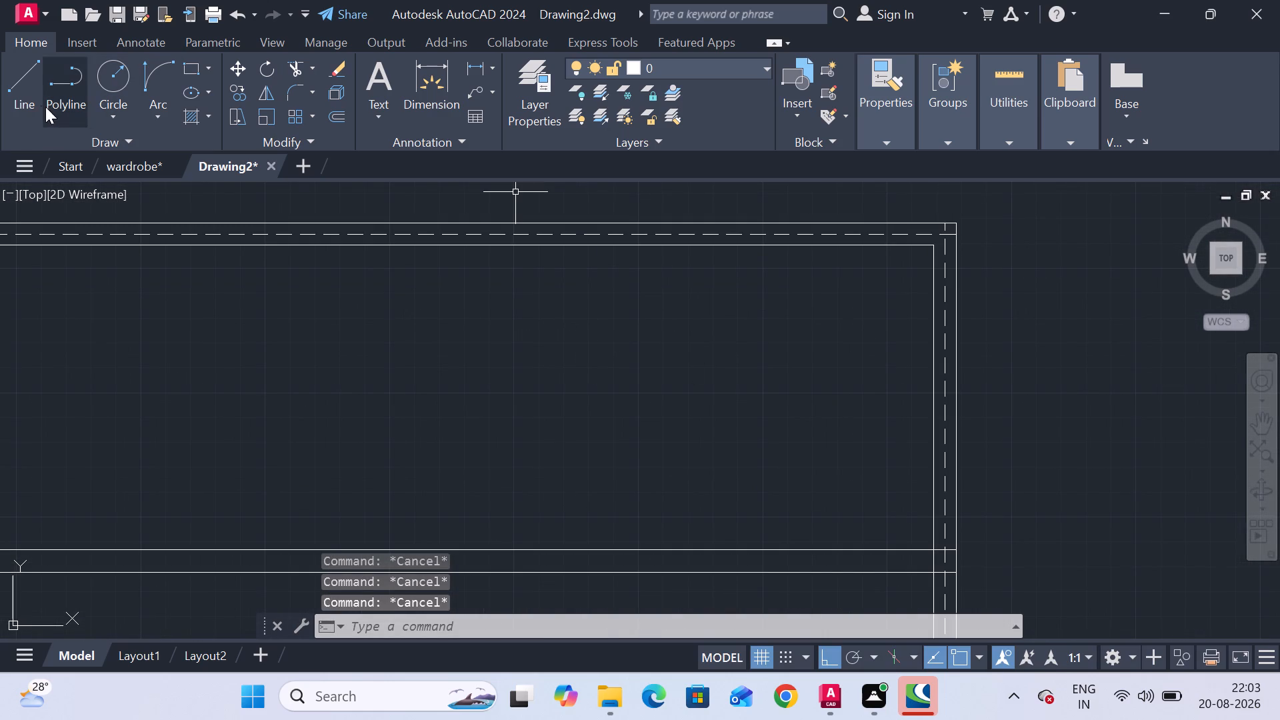
{"action": "left_click", "coordinate": [484, 61]}
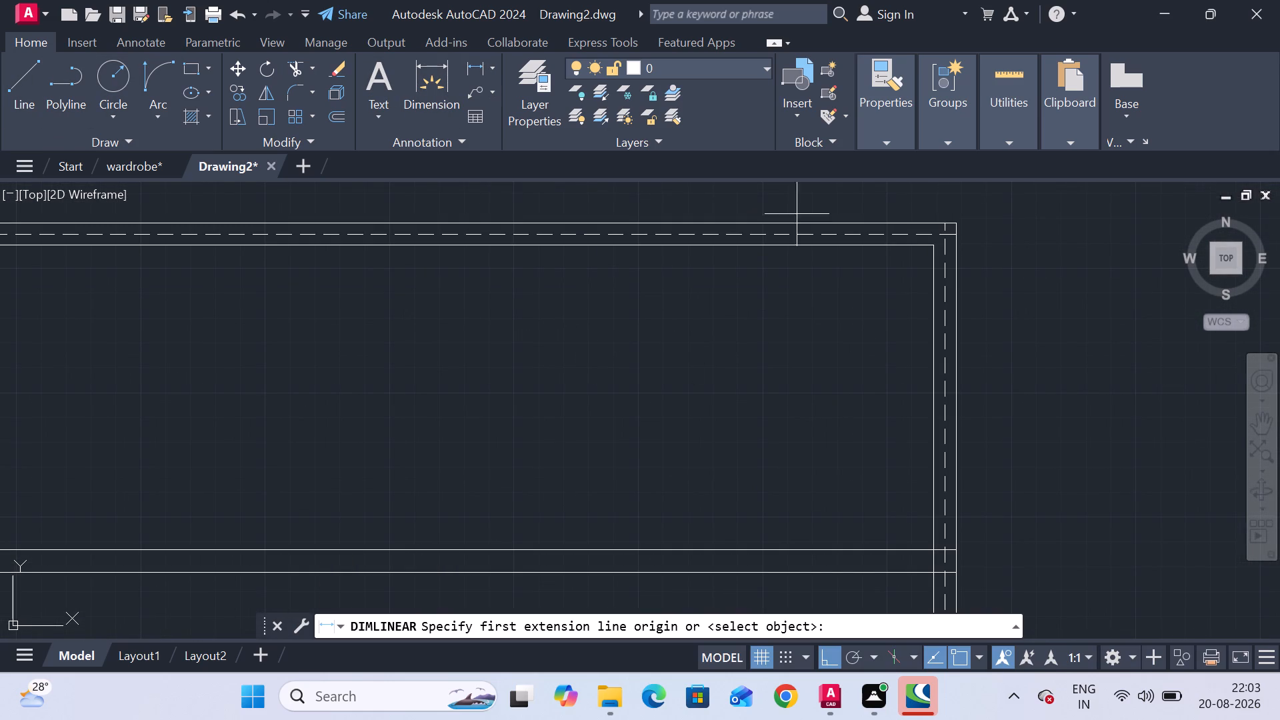
{"action": "left_click", "coordinate": [936, 247]}
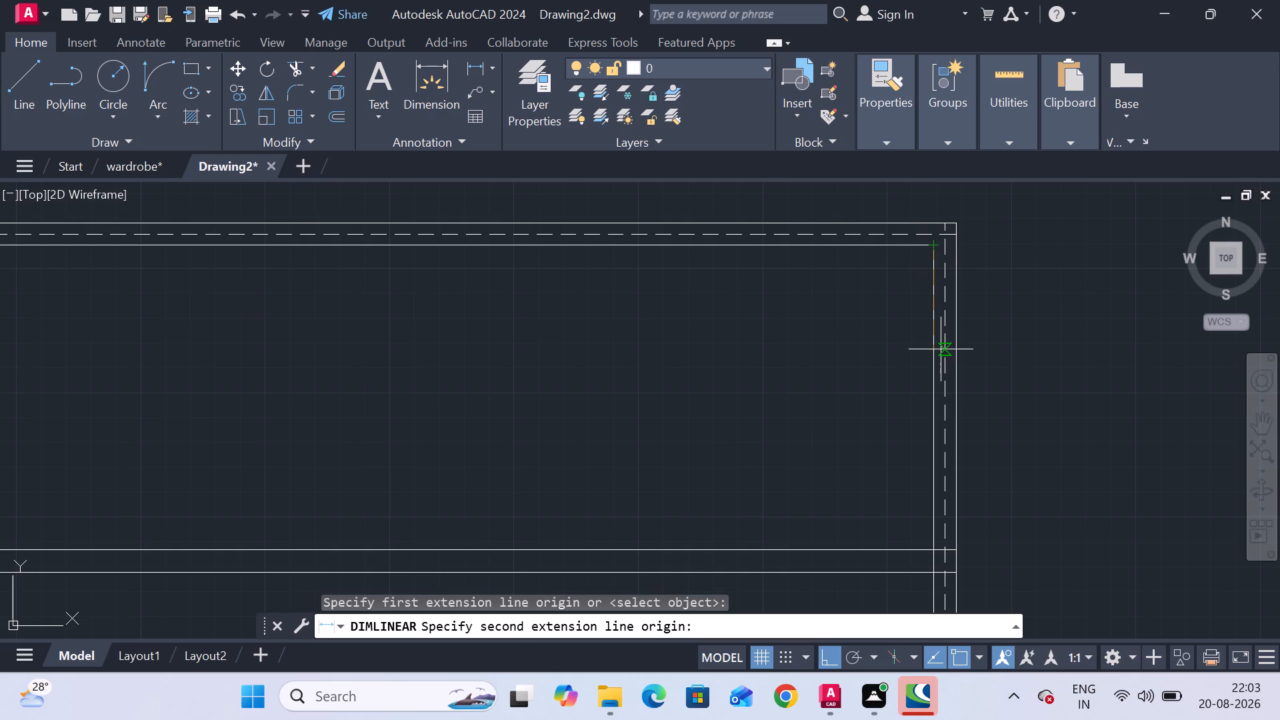
{"action": "key", "text": "1"}
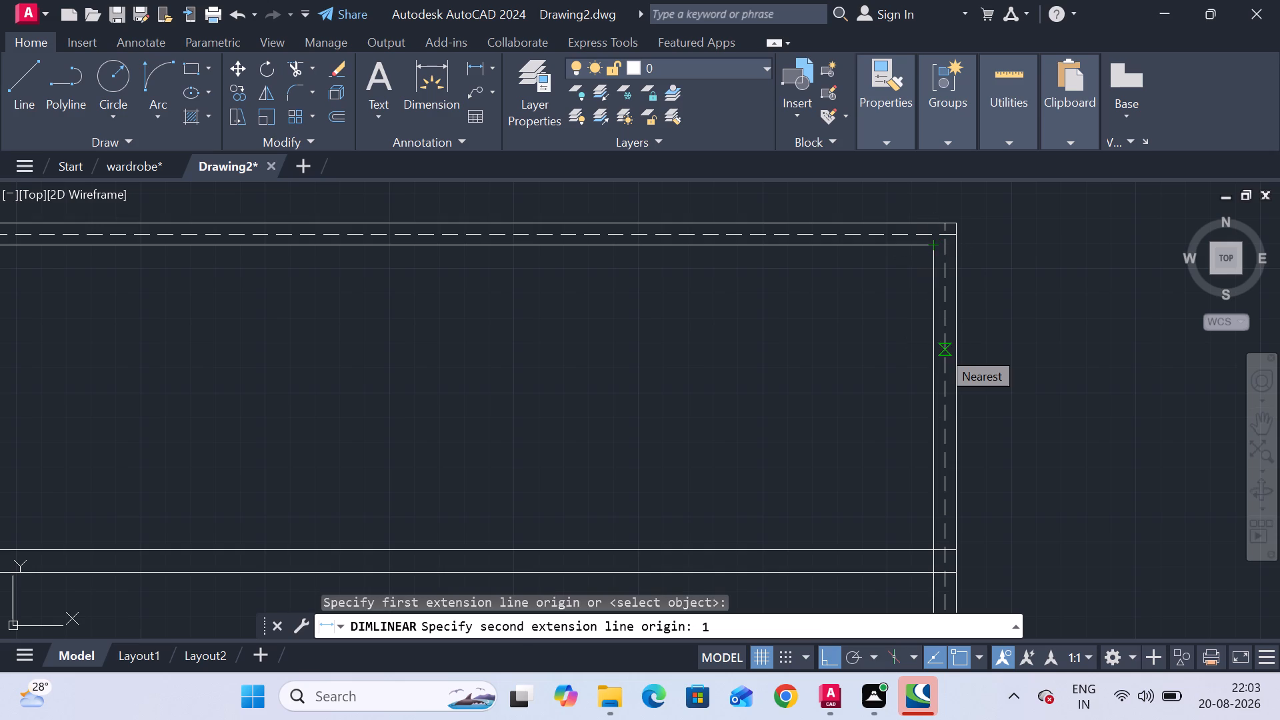
{"action": "type", "text": "0'"}
{"action": "key", "text": "7"}
{"action": "key", "text": "shift+quotedbl"}
{"action": "key", "text": "Return"}
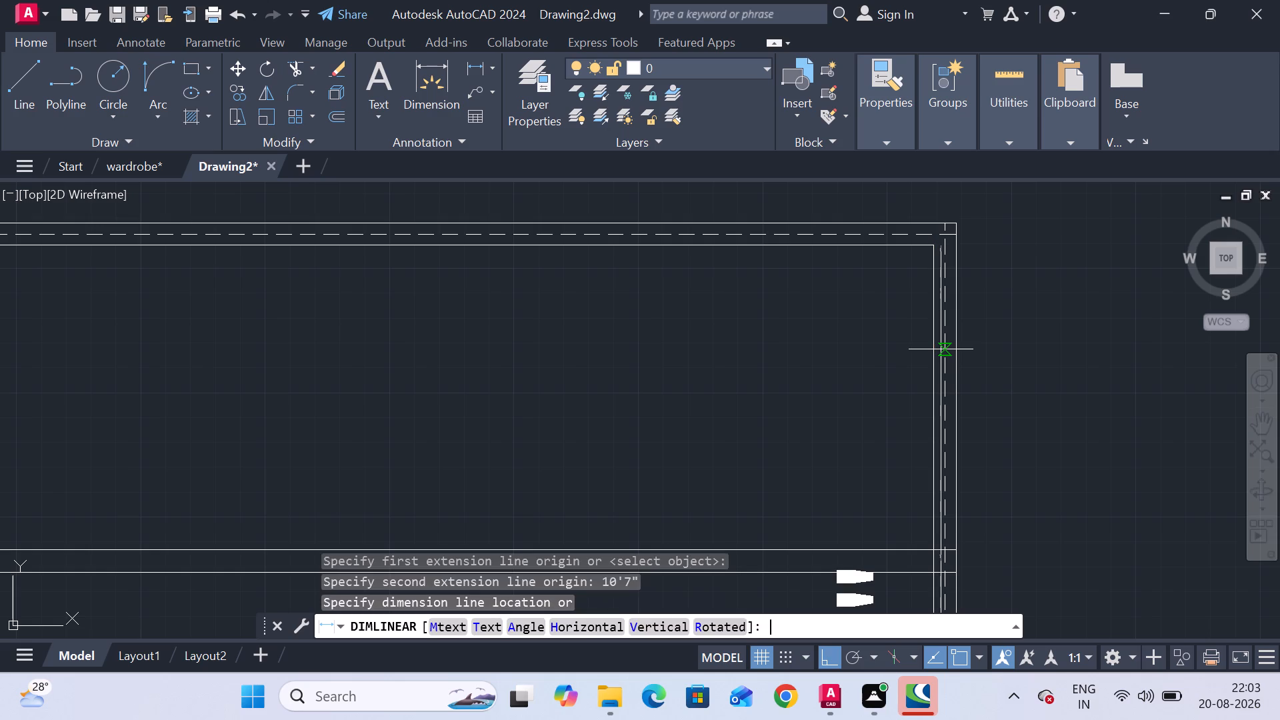
{"action": "scroll", "coordinate": [1005, 367], "scroll_direction": "down", "scroll_amount": 2}
{"action": "middle_click_drag", "start_coordinate": [1017, 367], "coordinate": [958, 345]}
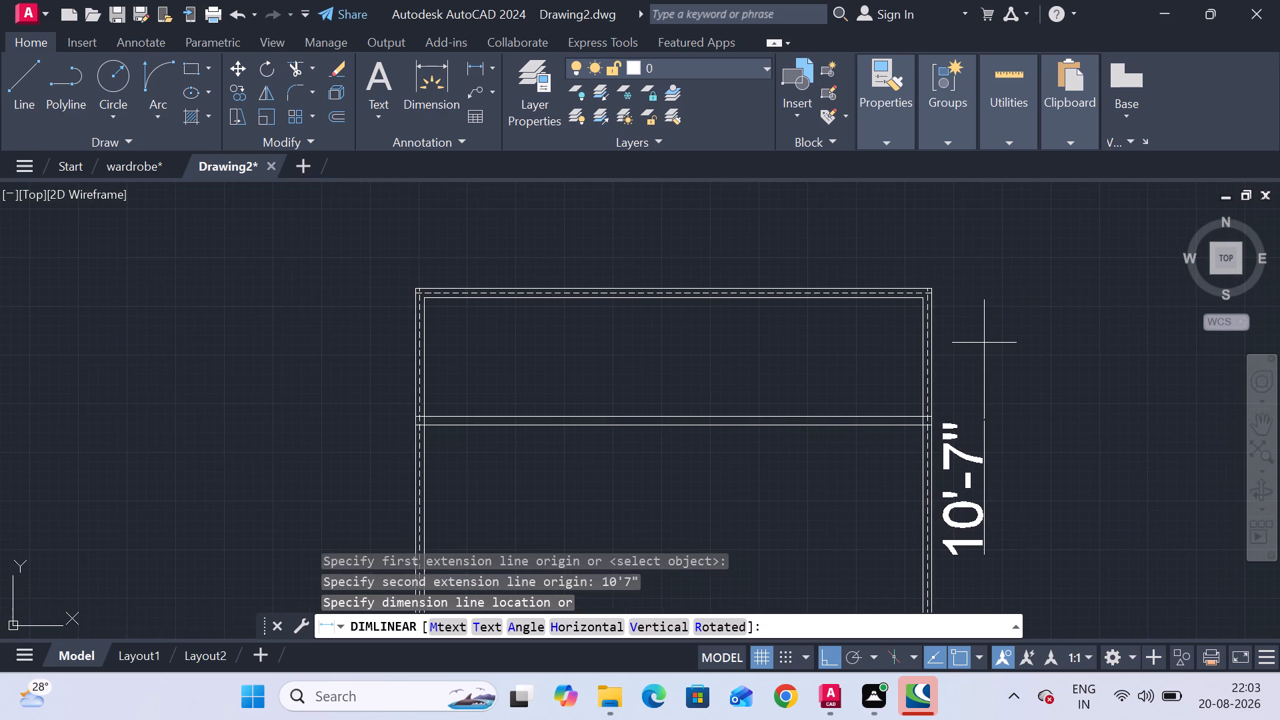
{"action": "scroll", "coordinate": [984, 343], "scroll_direction": "up", "scroll_amount": 3}
{"action": "scroll", "coordinate": [984, 343], "scroll_direction": "down", "scroll_amount": 4}
{"action": "scroll", "coordinate": [1031, 449], "scroll_direction": "up", "scroll_amount": 4}
{"action": "scroll", "coordinate": [1031, 449], "scroll_direction": "down", "scroll_amount": 3}
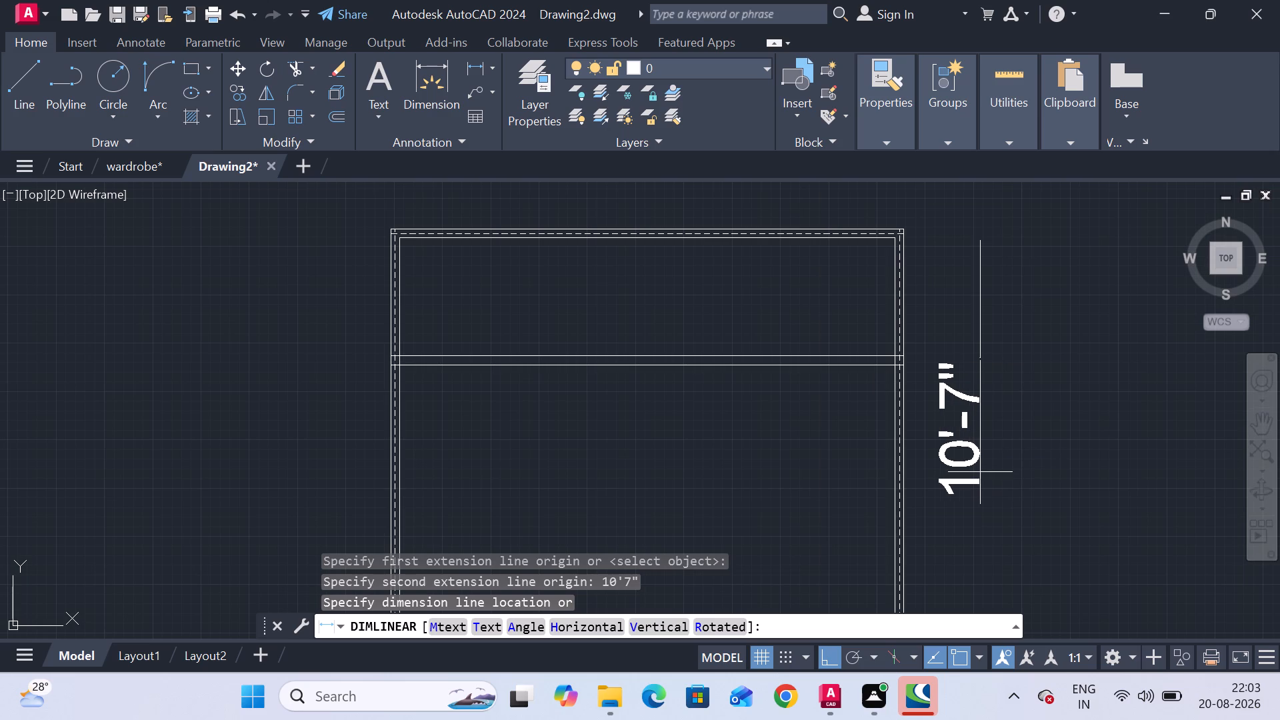
{"action": "key", "text": "Escape"}
{"action": "key", "text": "Escape"}
{"action": "key", "text": "Escape"}
{"action": "key", "text": "Escape"}
{"action": "key", "text": "Escape"}
{"action": "key", "text": "Escape"}
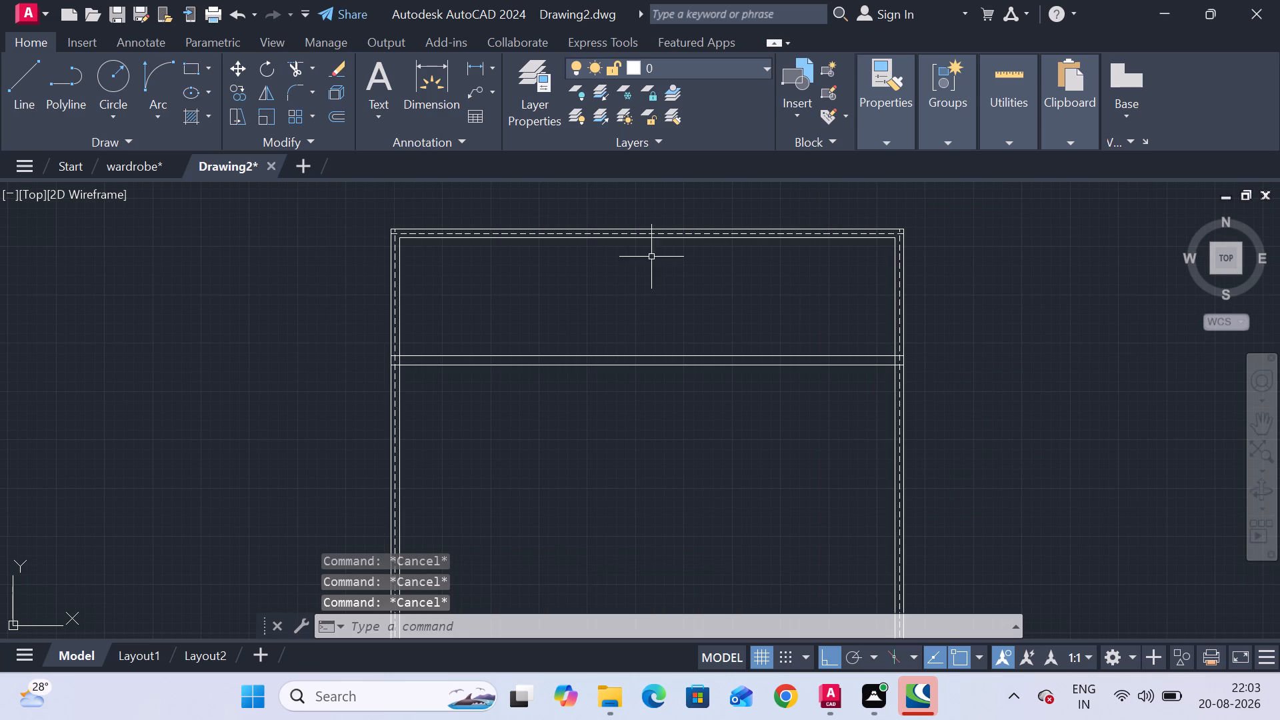
Erase the interior wall's two horizontal lines and the leftover short line beside the left wall.
{"action": "left_click", "coordinate": [644, 455]}
{"action": "left_click", "coordinate": [585, 335]}
{"action": "key", "text": "Delete"}
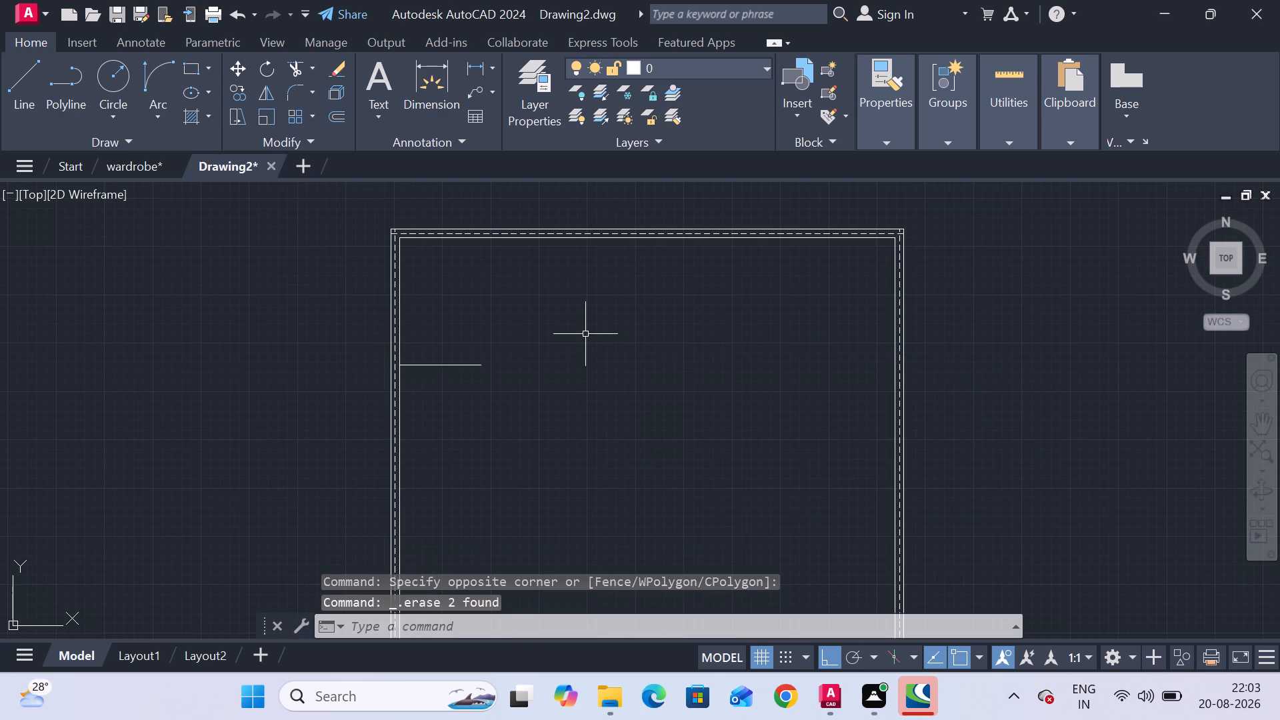
{"action": "left_click", "coordinate": [592, 430]}
{"action": "left_click", "coordinate": [439, 349]}
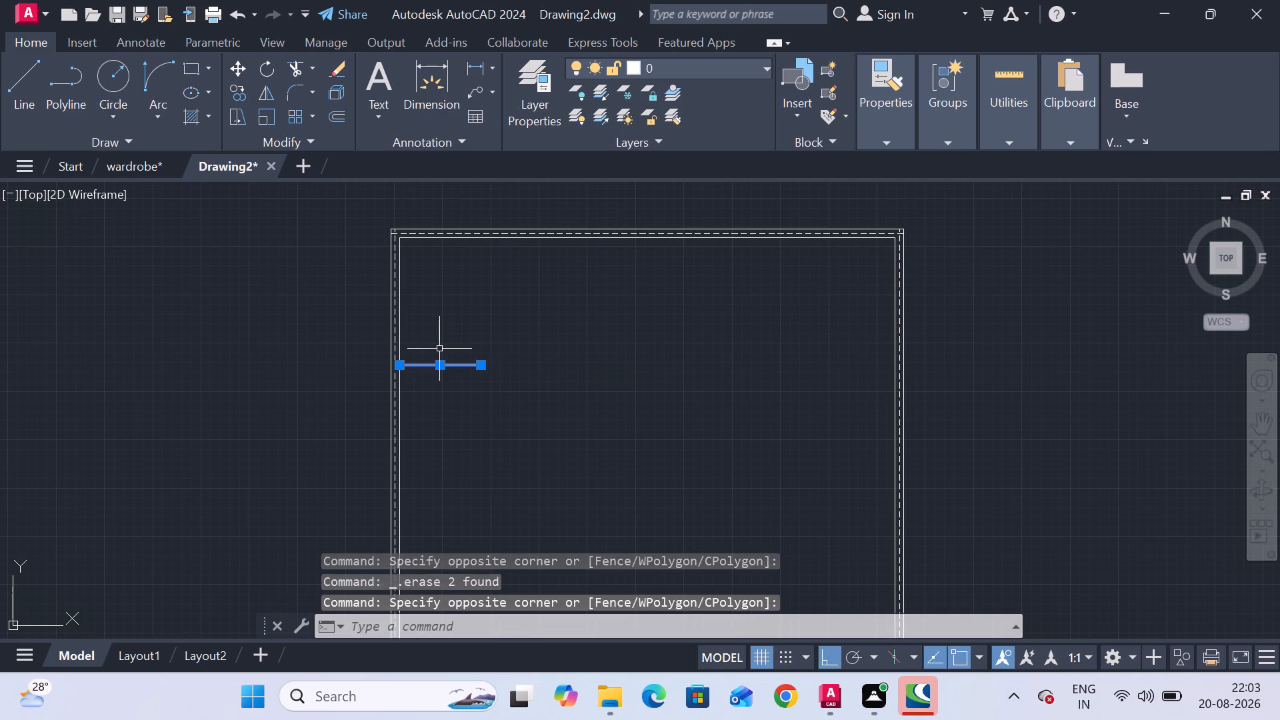
{"action": "key", "text": "Delete"}
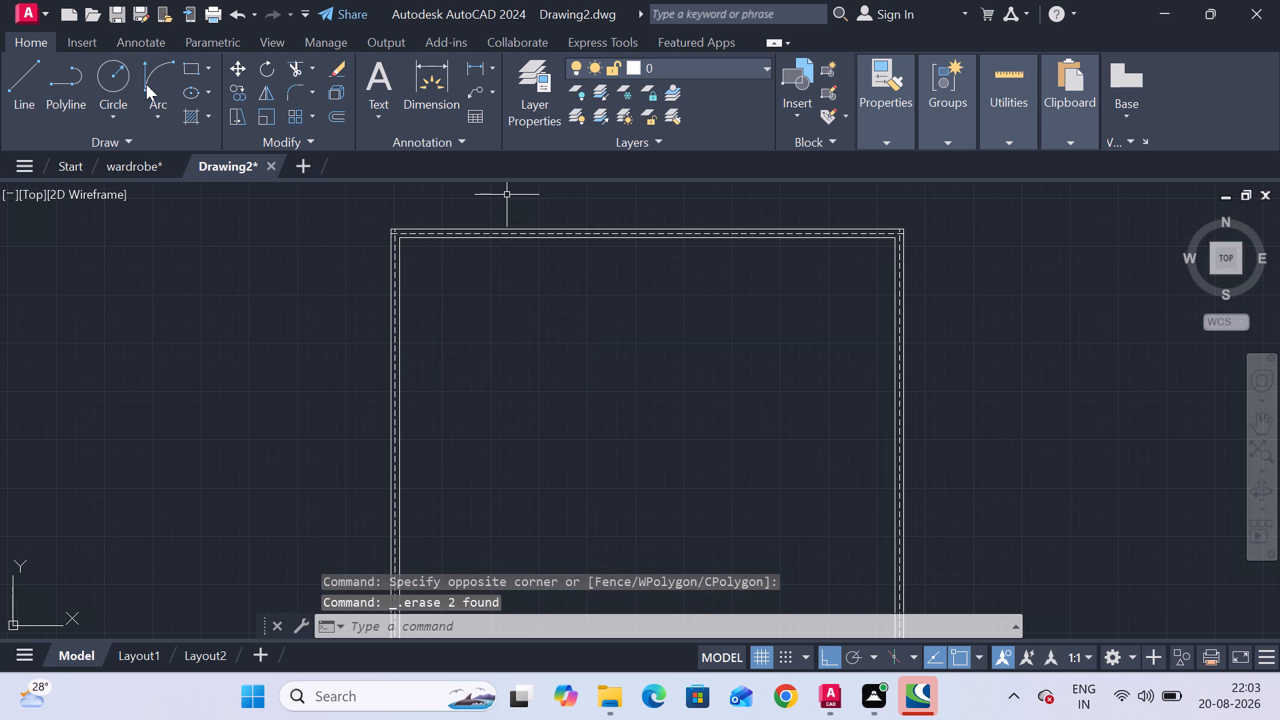
Draw a 10'7" line down the right wall's inner face, starting from the top-right inner corner.
{"action": "left_click", "coordinate": [13, 91]}
{"action": "middle_click_drag", "start_coordinate": [771, 285], "coordinate": [575, 258]}
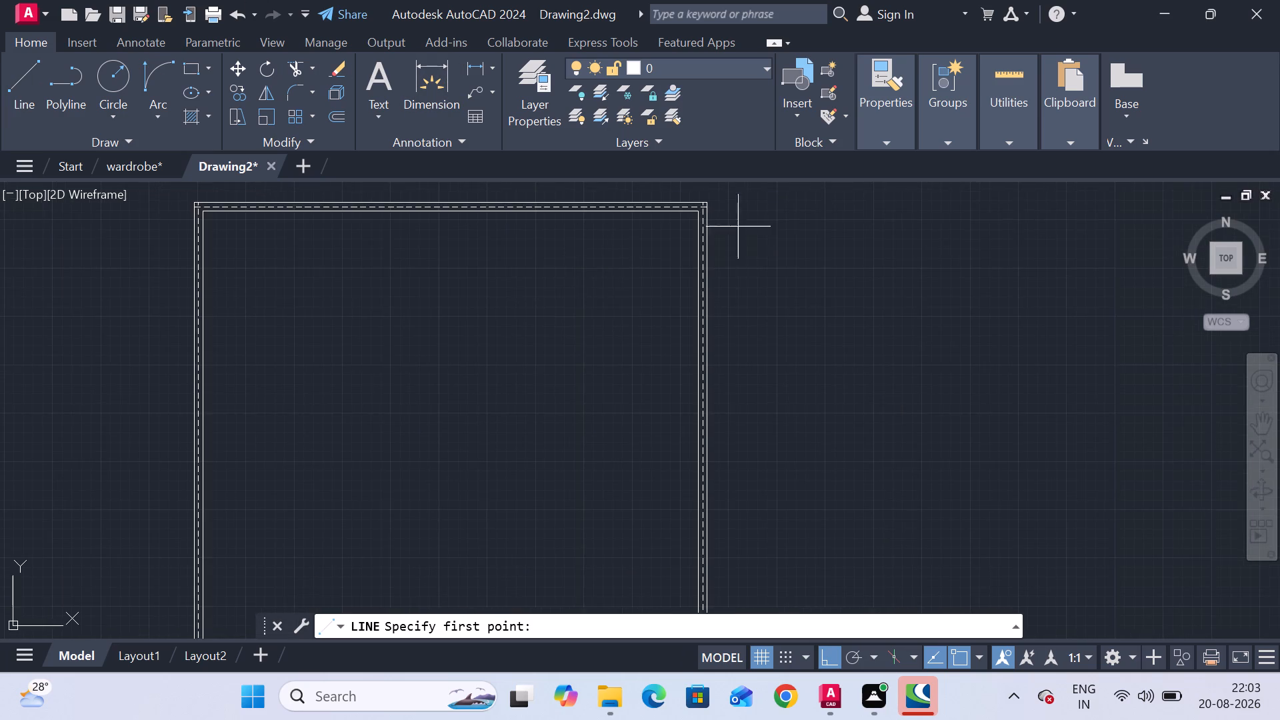
{"action": "scroll", "coordinate": [738, 211], "scroll_direction": "up", "scroll_amount": 3}
{"action": "left_click", "coordinate": [577, 212]}
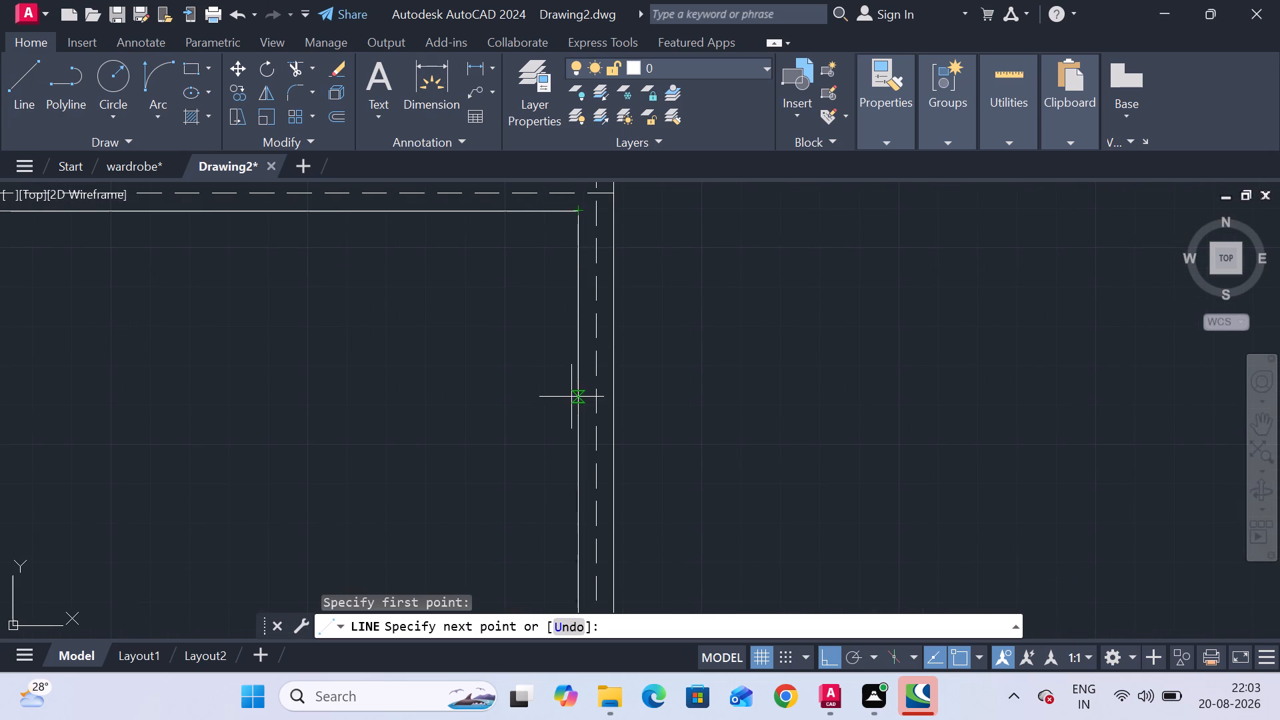
{"action": "type", "text": "10"}
{"action": "type", "text": "'7"}
{"action": "key", "text": "shift+quotedbl"}
{"action": "key", "text": "Return"}
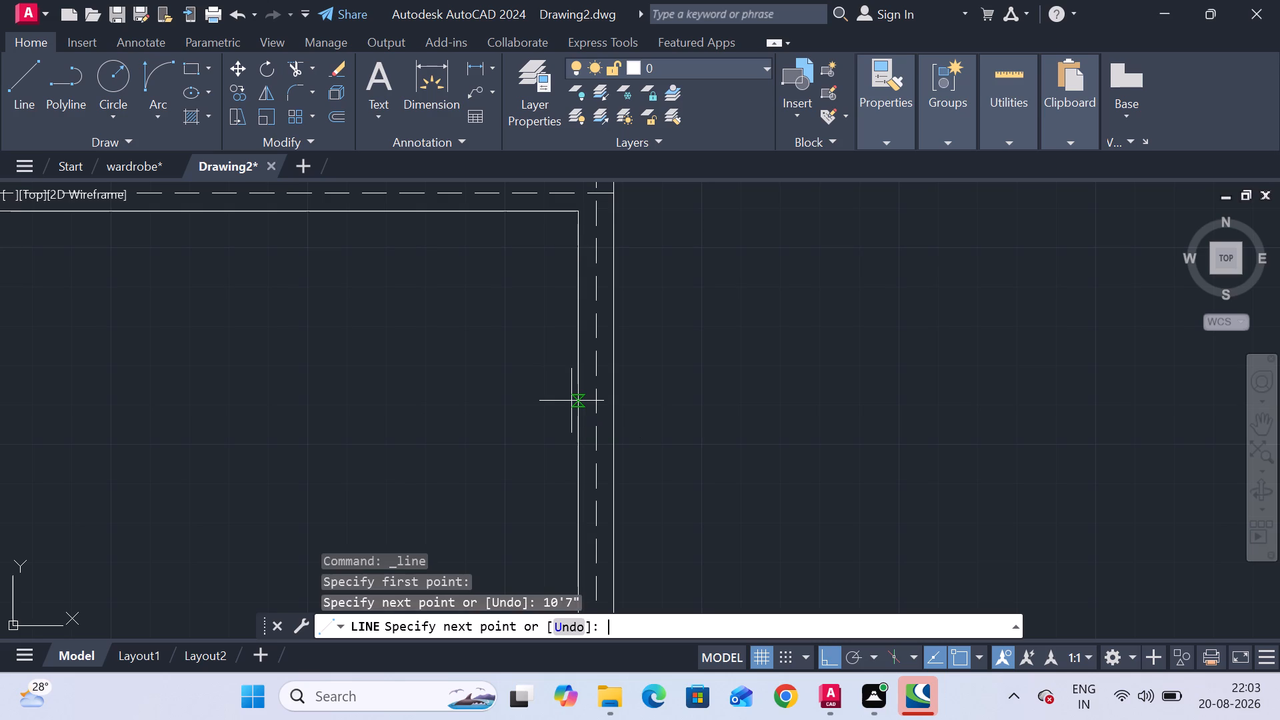
Continue the line horizontally from the 10'7" point to the left wall's inner face and finish it.
{"action": "scroll", "coordinate": [563, 429], "scroll_direction": "down", "scroll_amount": 5}
{"action": "scroll", "coordinate": [467, 472], "scroll_direction": "up", "scroll_amount": 2}
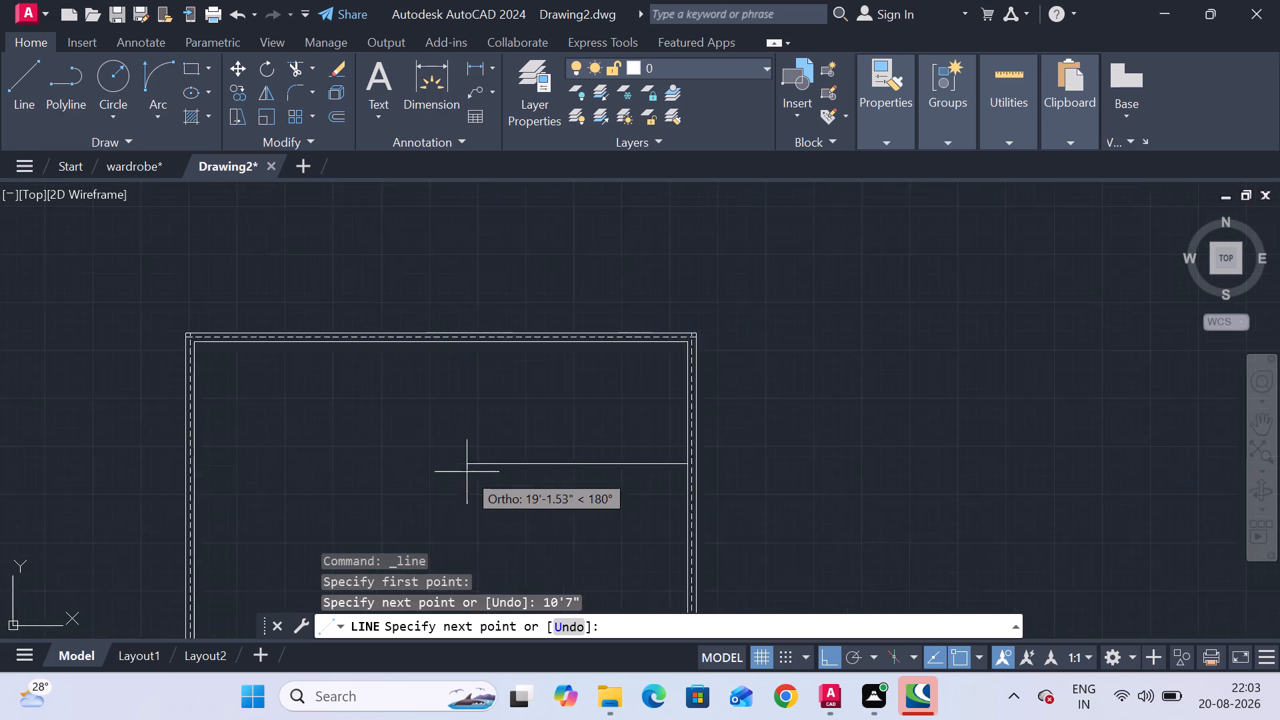
{"action": "scroll", "coordinate": [467, 472], "scroll_direction": "up", "scroll_amount": 1}
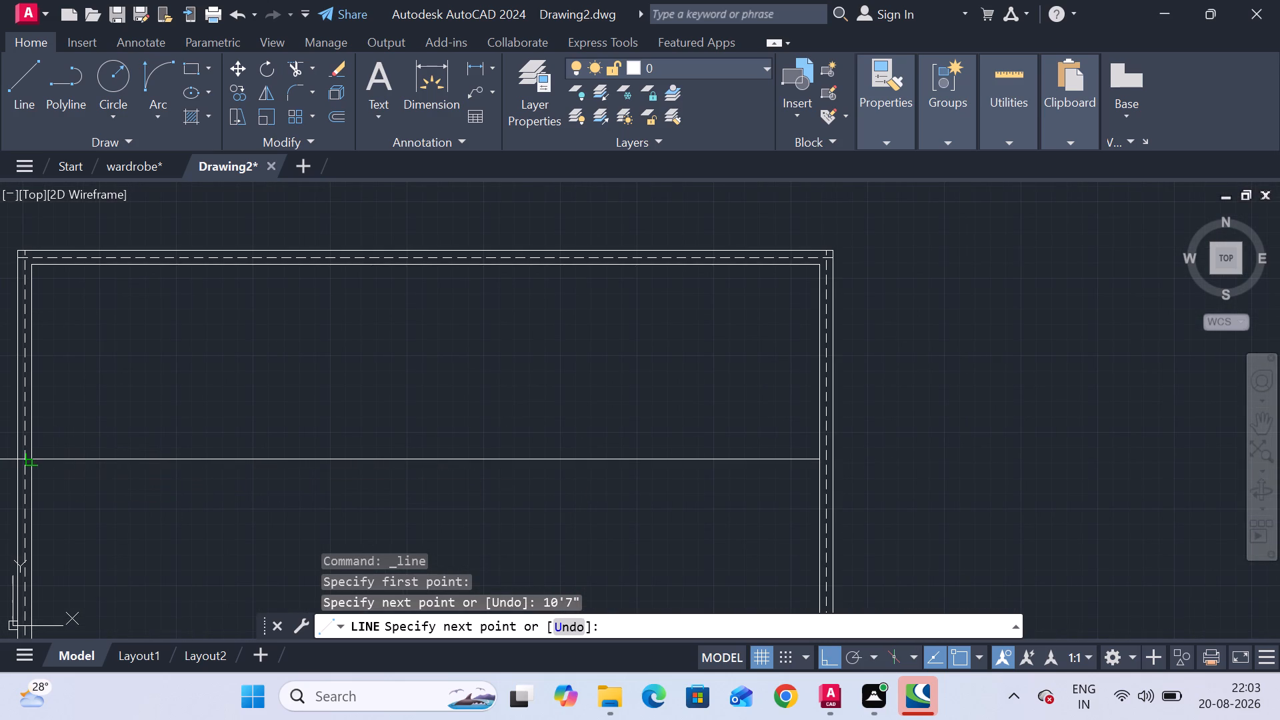
{"action": "left_click", "coordinate": [33, 461]}
{"action": "key", "text": "Escape"}
{"action": "key", "text": "Escape"}
{"action": "key", "text": "Escape"}
{"action": "key", "text": "Escape"}
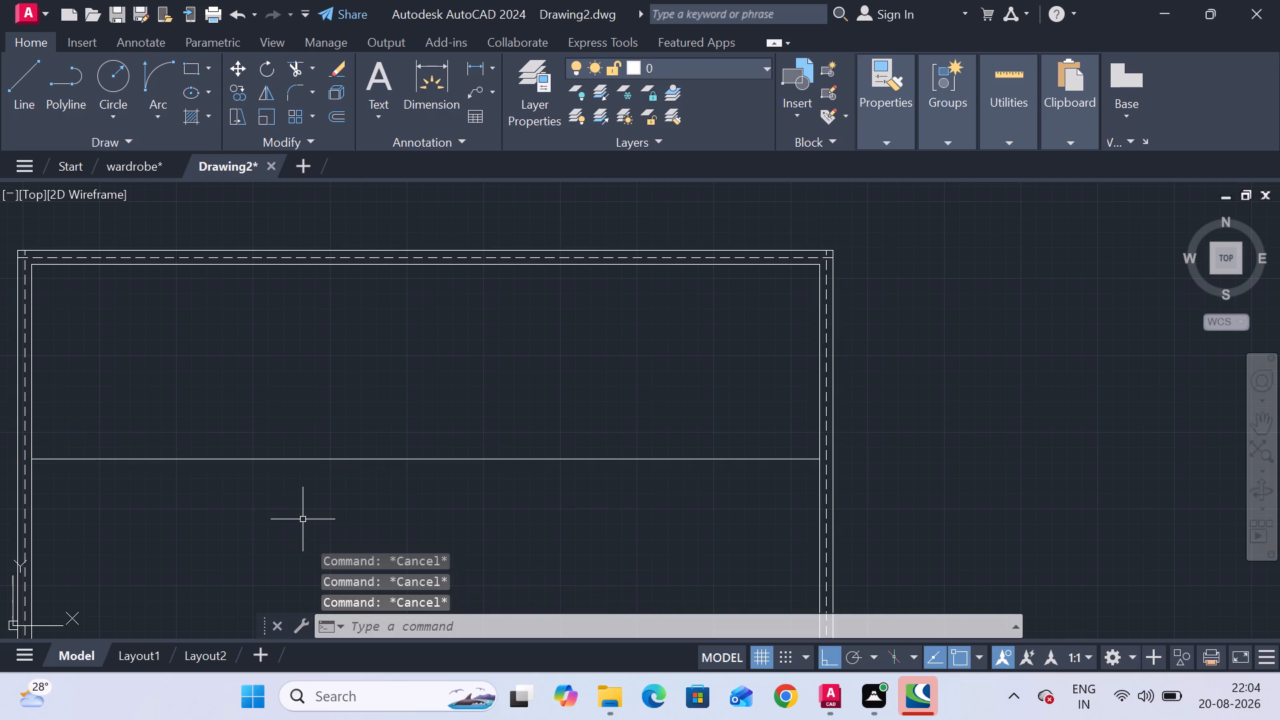
{"action": "key", "text": "Escape"}
{"action": "key", "text": "Escape"}
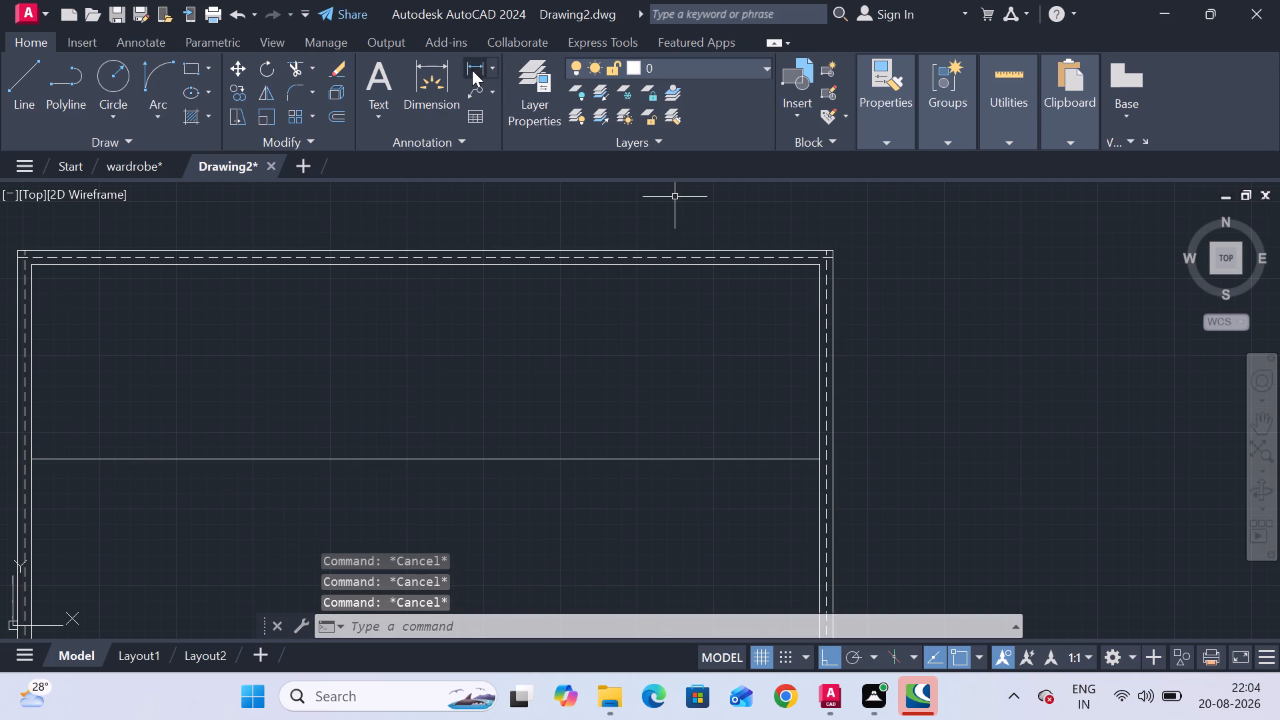
Add a vertical linear dimension outside the right wall, from the top-right inner corner to the new horizontal line.
{"action": "left_click", "coordinate": [472, 70]}
{"action": "left_click", "coordinate": [813, 264]}
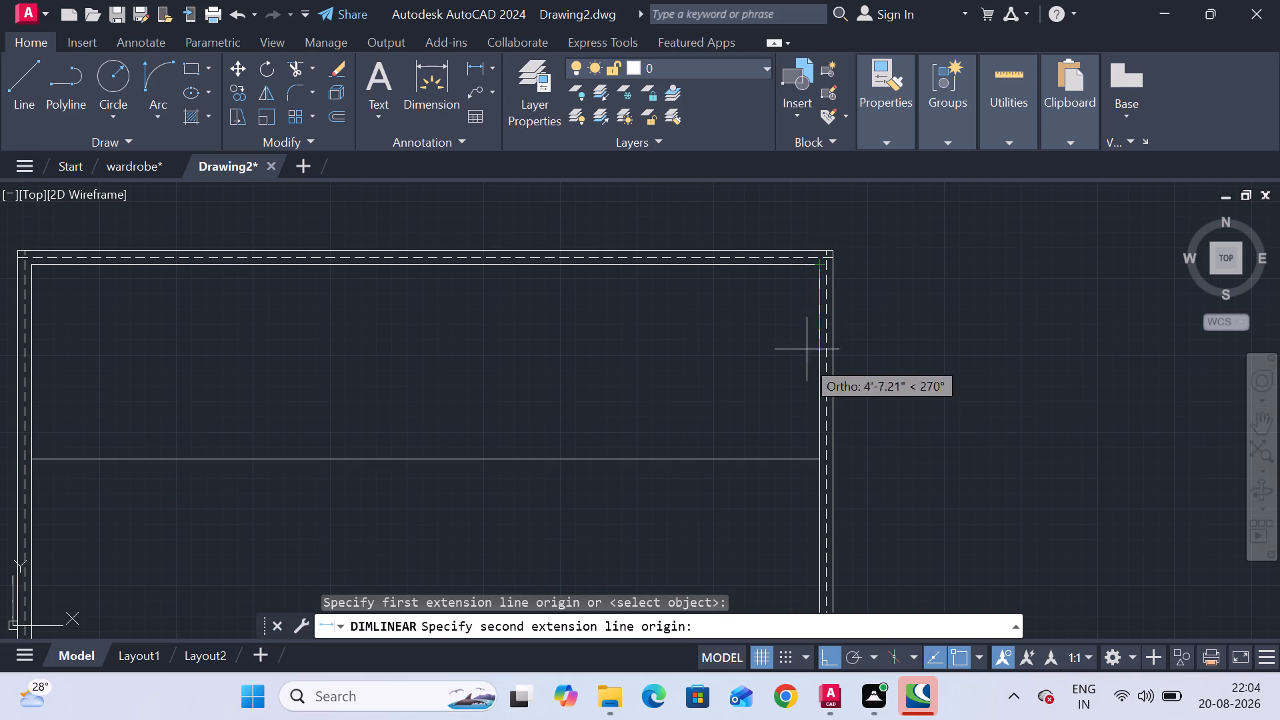
{"action": "left_click", "coordinate": [819, 459]}
{"action": "scroll", "coordinate": [985, 440], "scroll_direction": "down", "scroll_amount": 2}
{"action": "middle_click", "coordinate": [985, 440]}
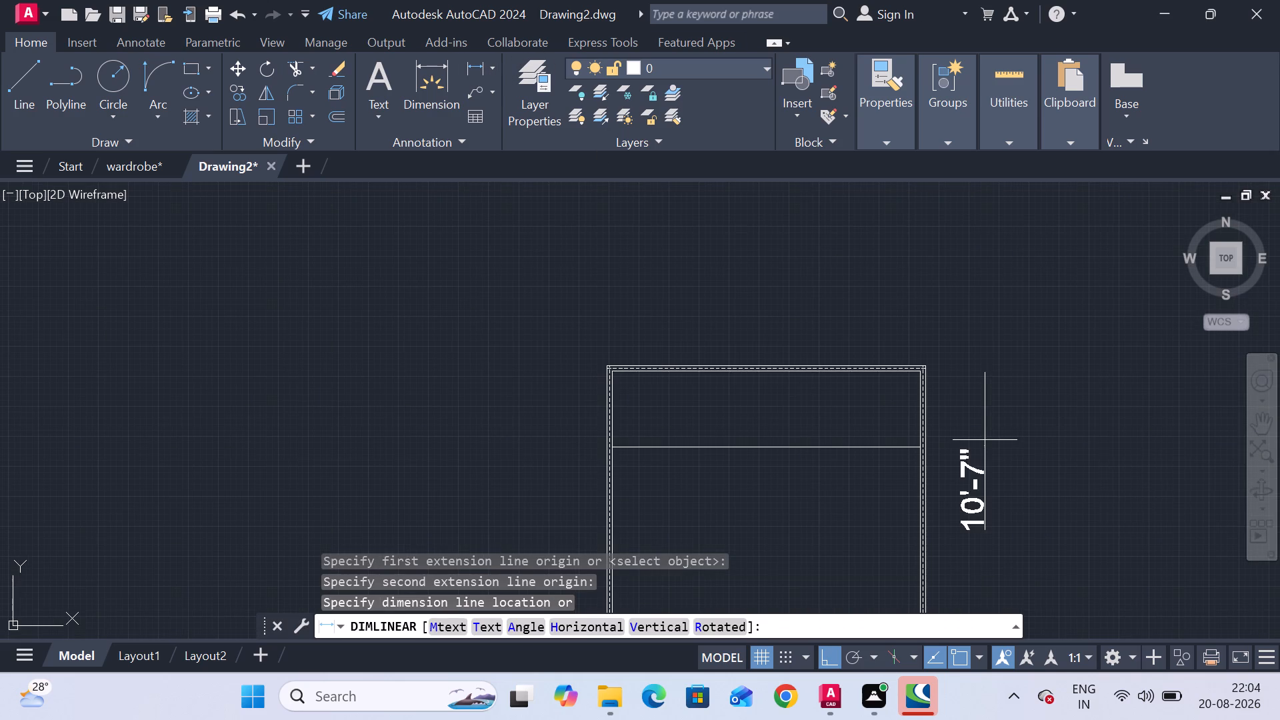
{"action": "left_click", "coordinate": [993, 420]}
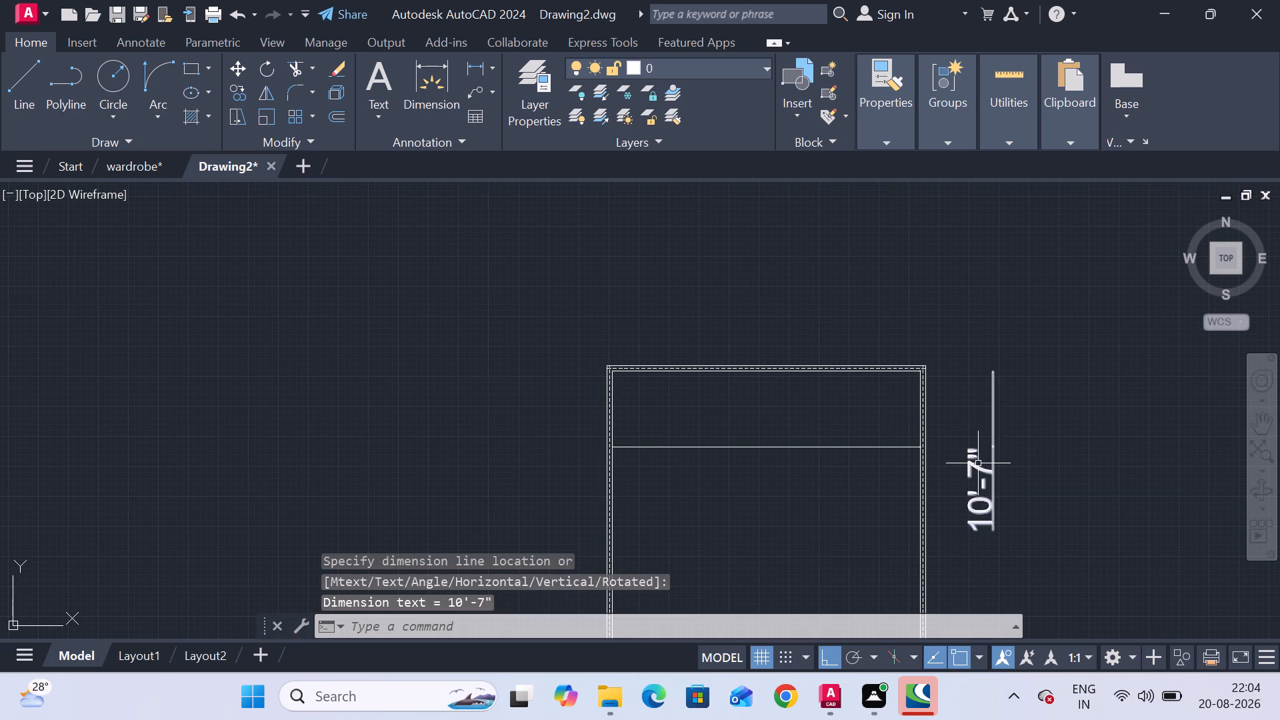
{"action": "left_click", "coordinate": [978, 463]}
{"action": "key", "text": "Escape"}
{"action": "key", "text": "Escape"}
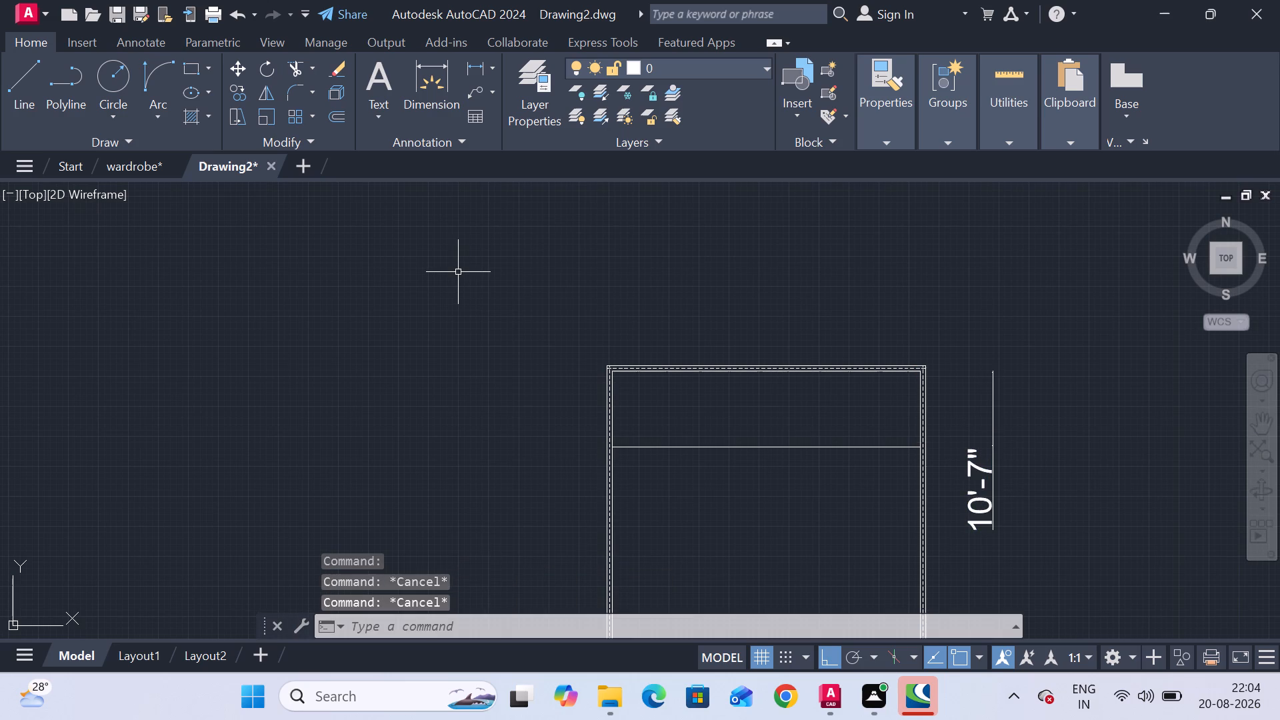
Modify the ISO-25 dimension style, setting its arrow size to 50.
{"action": "scroll", "coordinate": [799, 457], "scroll_direction": "down", "scroll_amount": 1}
{"action": "middle_click_drag", "start_coordinate": [797, 459], "coordinate": [699, 329]}
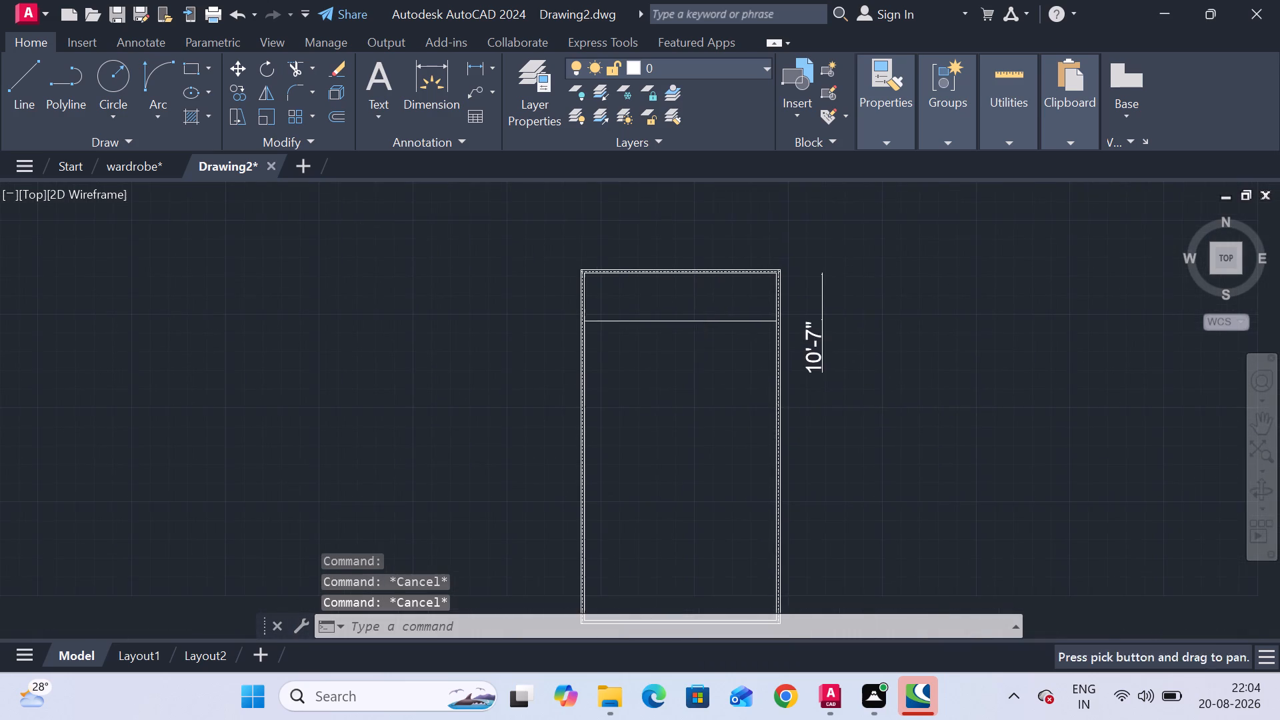
{"action": "scroll", "coordinate": [803, 353], "scroll_direction": "up", "scroll_amount": 3}
{"action": "scroll", "coordinate": [878, 241], "scroll_direction": "up", "scroll_amount": 3}
{"action": "scroll", "coordinate": [878, 241], "scroll_direction": "down", "scroll_amount": 4}
{"action": "key", "text": "d"}
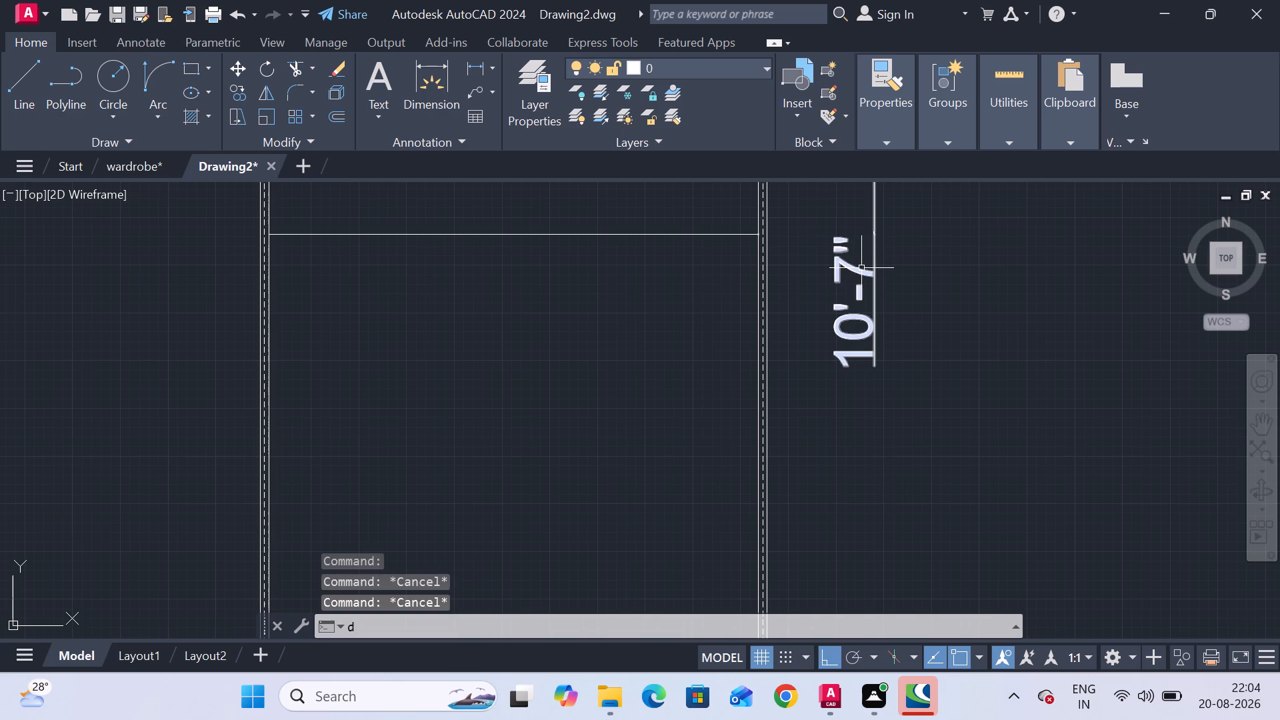
{"action": "key", "text": "Return"}
{"action": "left_click", "coordinate": [865, 299]}
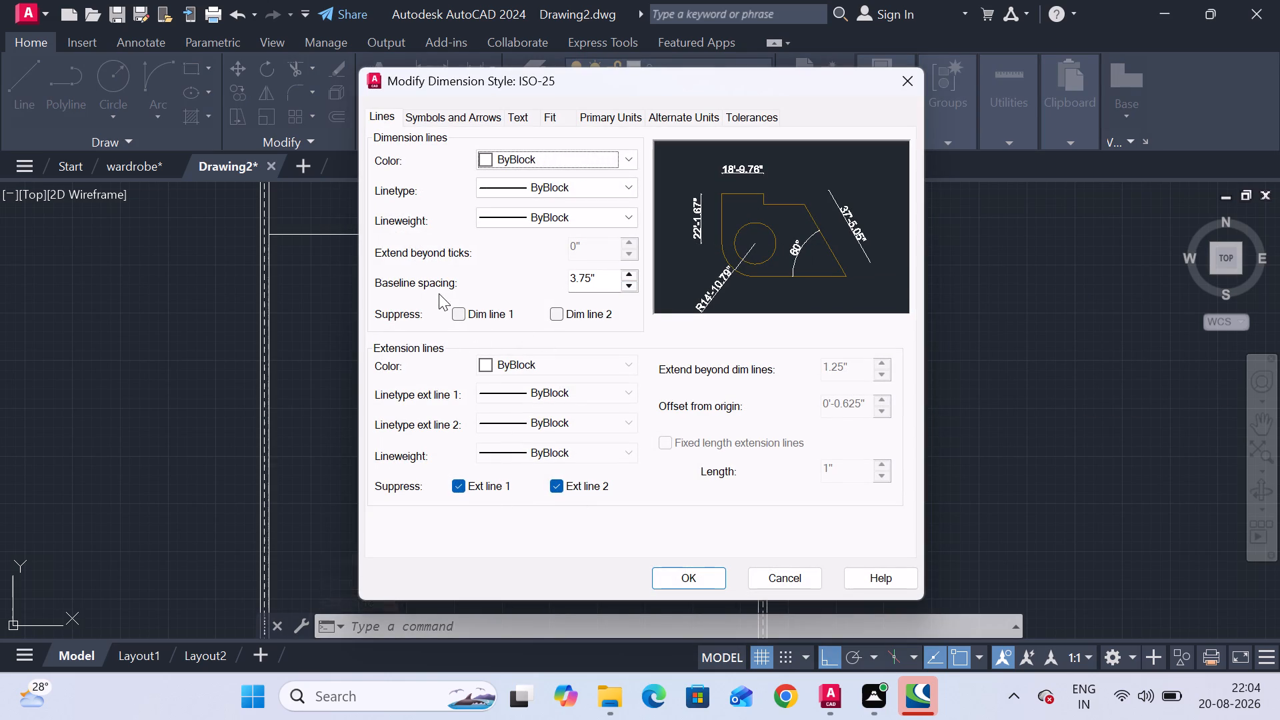
{"action": "left_click", "coordinate": [443, 118]}
{"action": "left_click", "coordinate": [428, 327]}
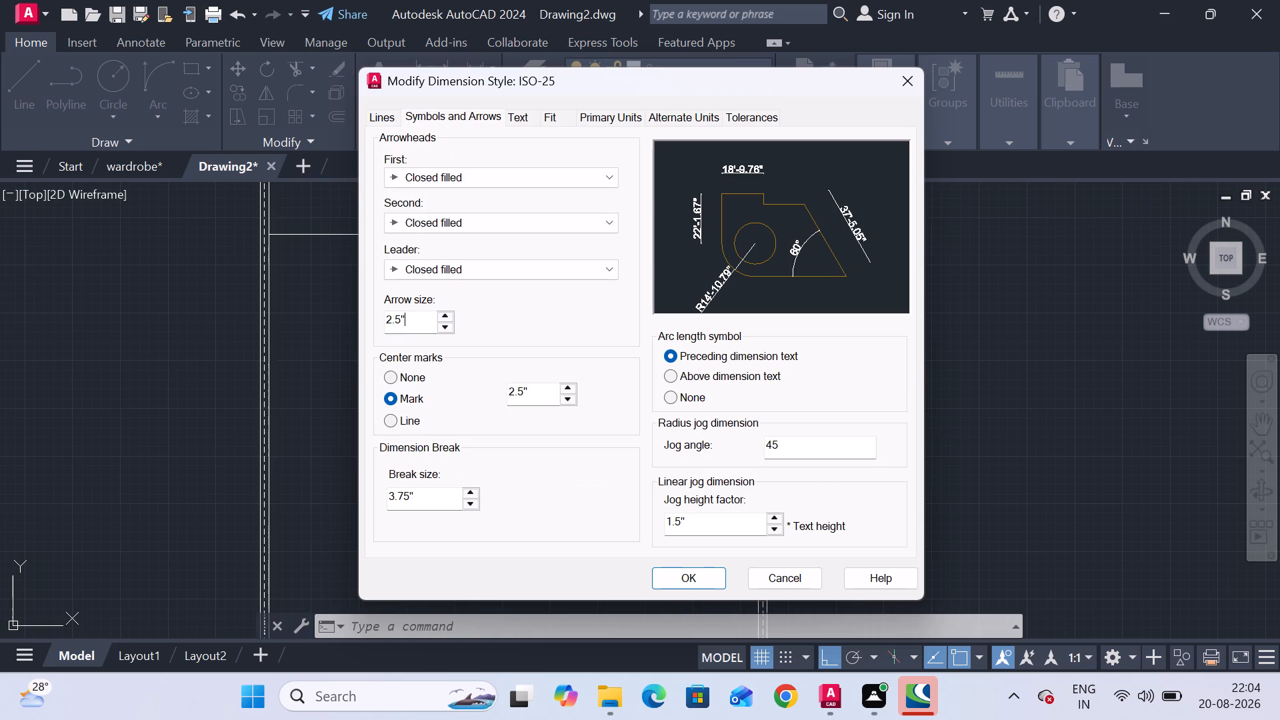
{"action": "left_click_drag", "start_coordinate": [427, 309], "coordinate": [356, 323]}
{"action": "left_click_drag", "start_coordinate": [403, 318], "coordinate": [370, 321]}
{"action": "type", "text": "50"}
{"action": "key", "text": "Return"}
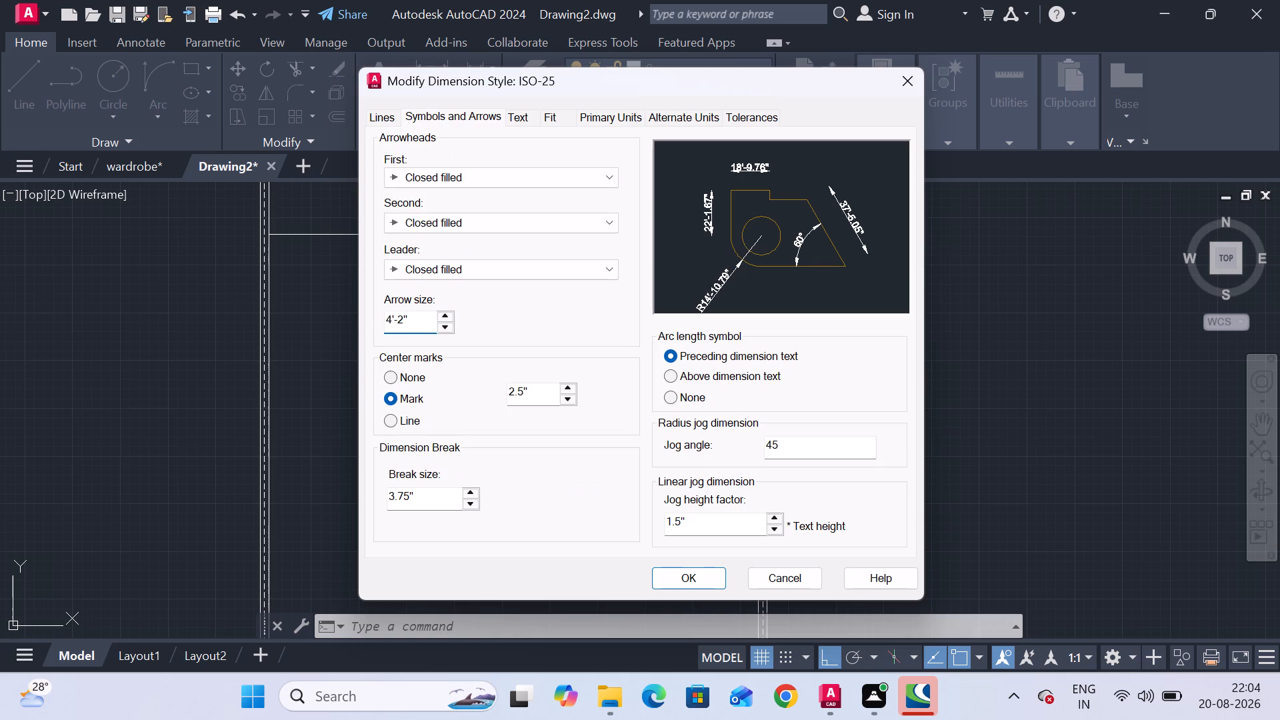
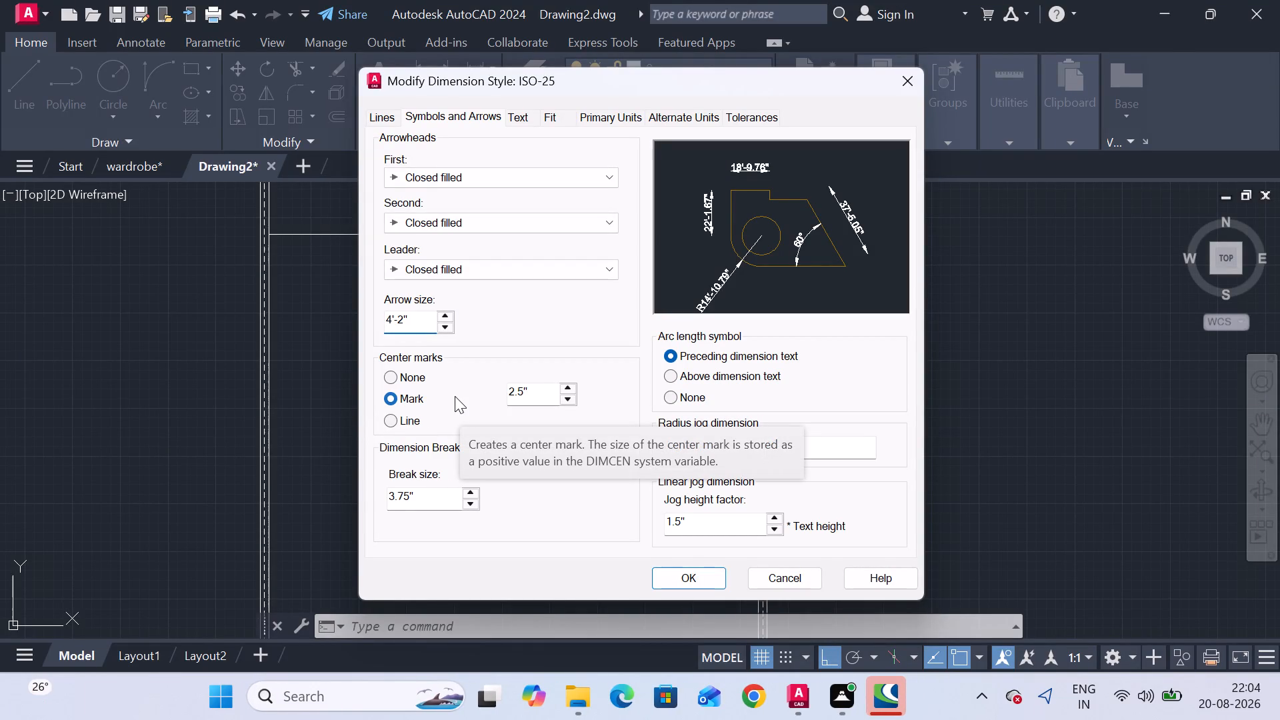
Set the ISO-25 dimension style's text height to 30 and make the style current.
{"action": "left_click", "coordinate": [523, 120]}
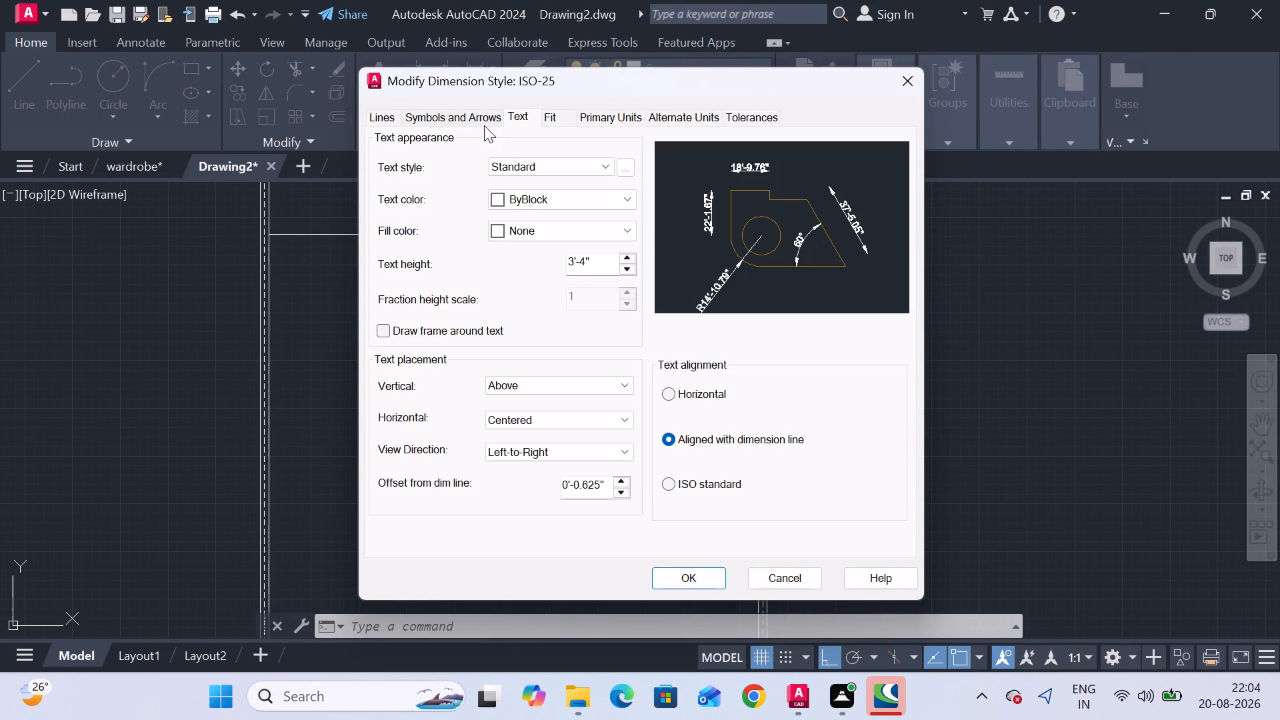
{"action": "left_click_drag", "start_coordinate": [593, 262], "coordinate": [521, 262]}
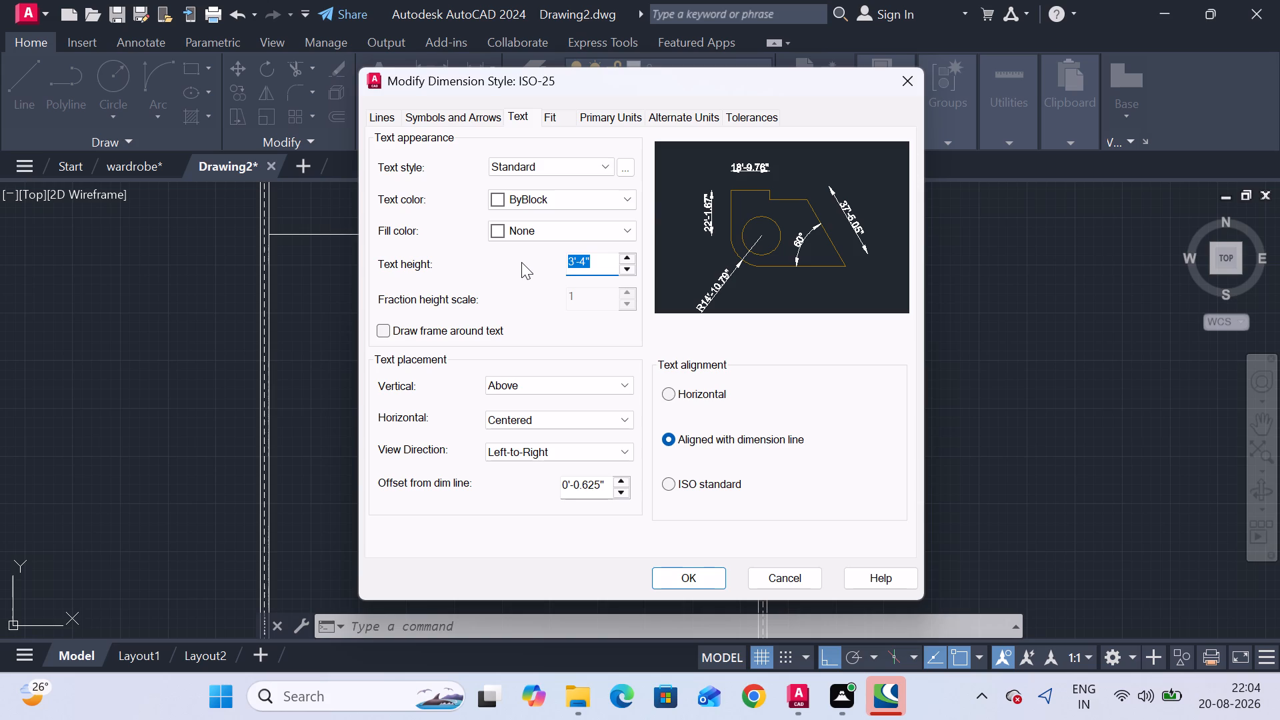
{"action": "type", "text": "30"}
{"action": "key", "text": "Return"}
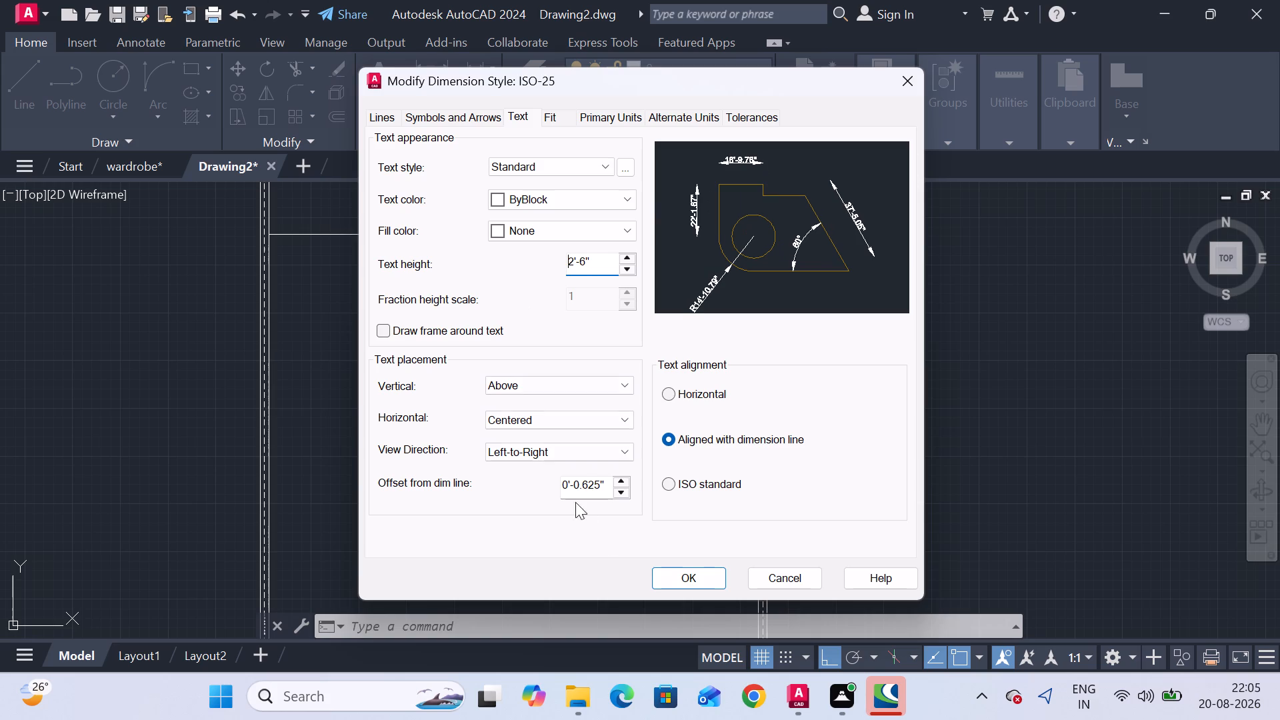
{"action": "left_click", "coordinate": [690, 567]}
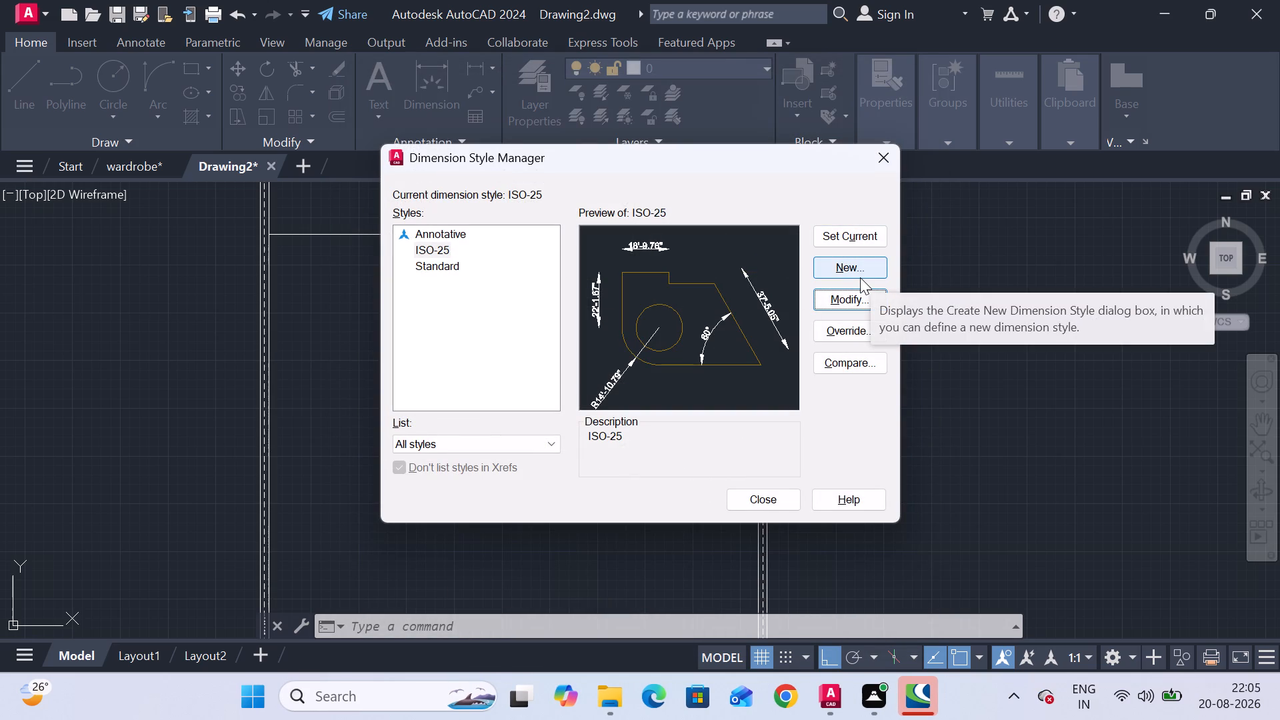
{"action": "left_click", "coordinate": [863, 231]}
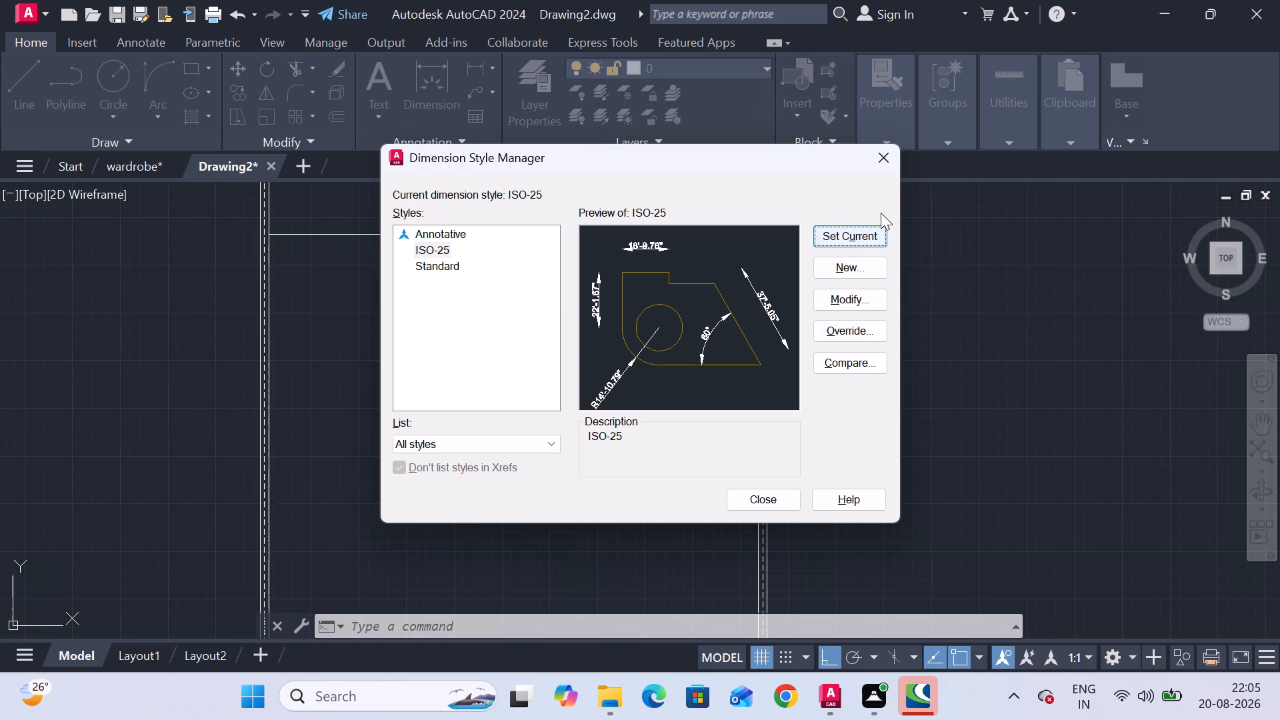
{"action": "left_click", "coordinate": [771, 497]}
Modify the ISO-25 dimension style, setting its arrow size to 30, and make the style current.
{"action": "scroll", "coordinate": [801, 414], "scroll_direction": "down", "scroll_amount": 2}
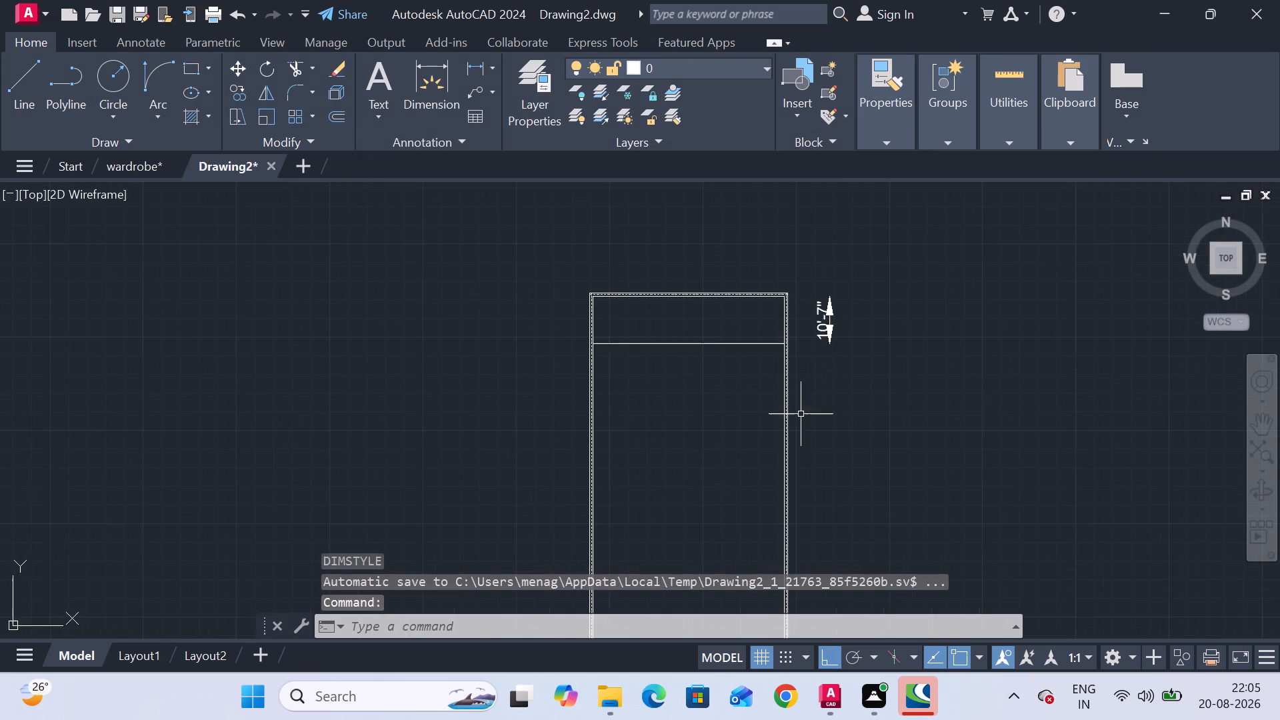
{"action": "scroll", "coordinate": [829, 325], "scroll_direction": "up", "scroll_amount": 3}
{"action": "scroll", "coordinate": [829, 330], "scroll_direction": "down", "scroll_amount": 1}
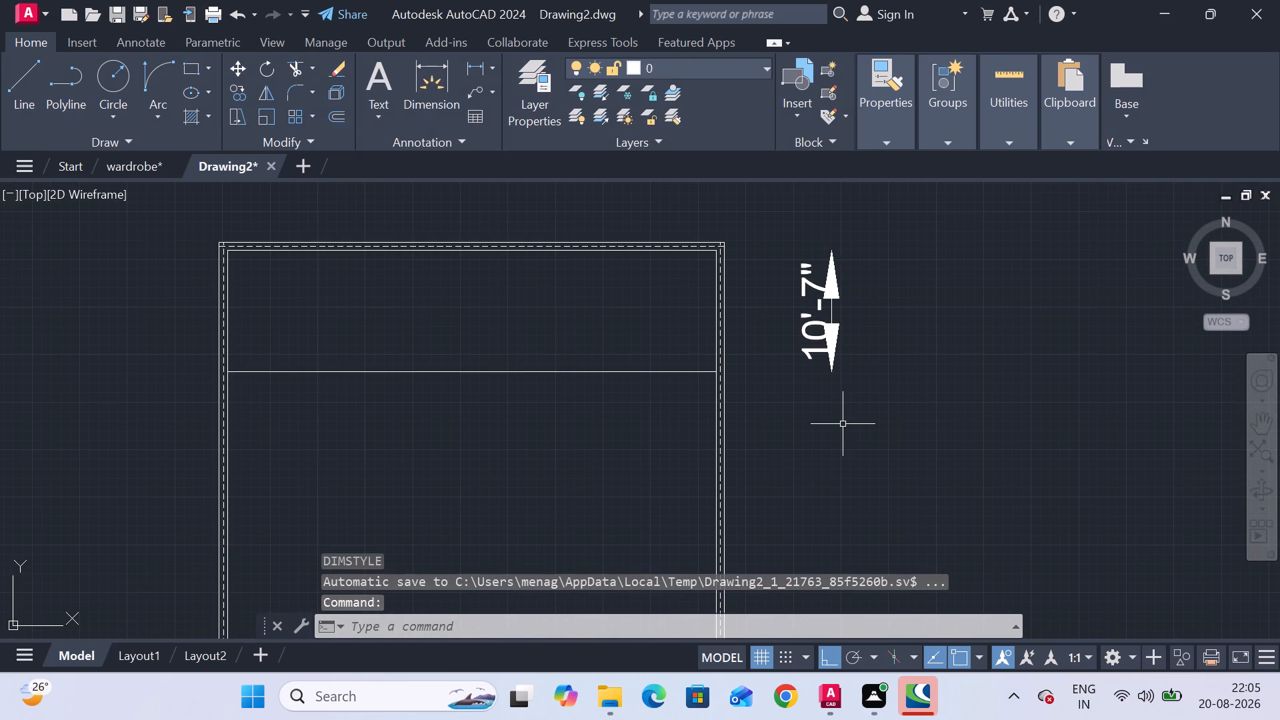
{"action": "middle_click_drag", "start_coordinate": [843, 427], "coordinate": [844, 411]}
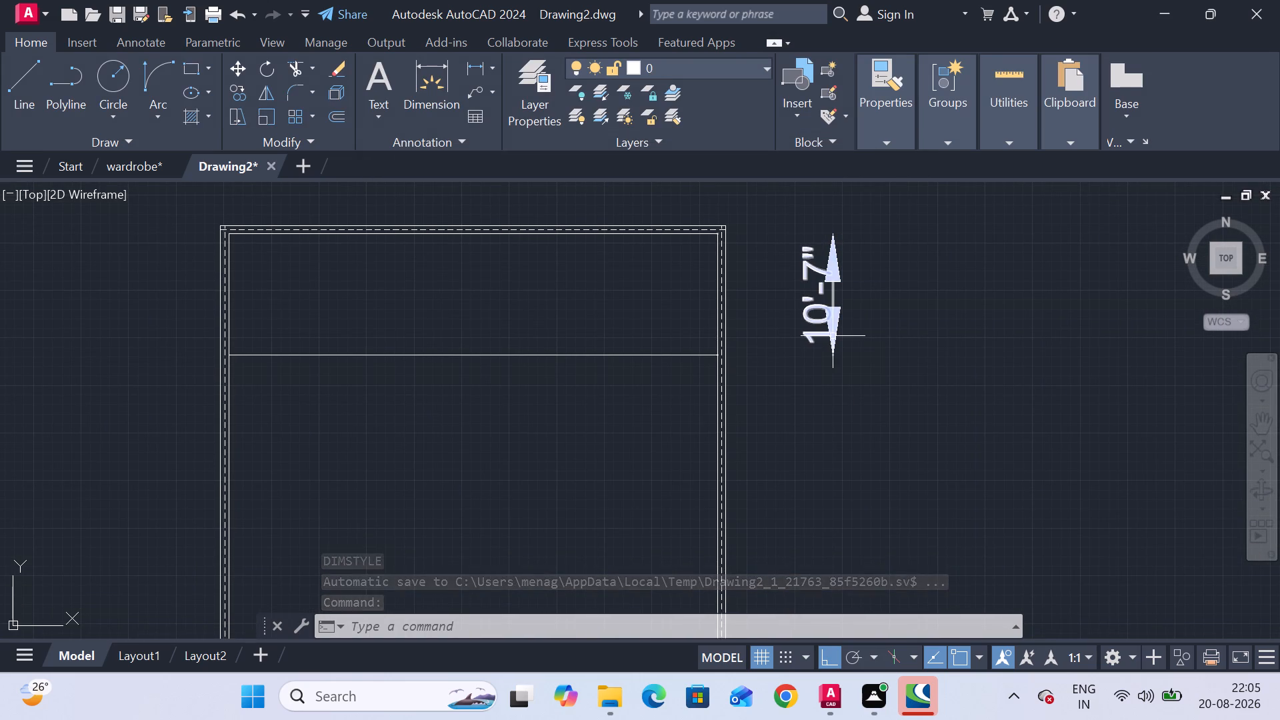
{"action": "key", "text": "Right"}
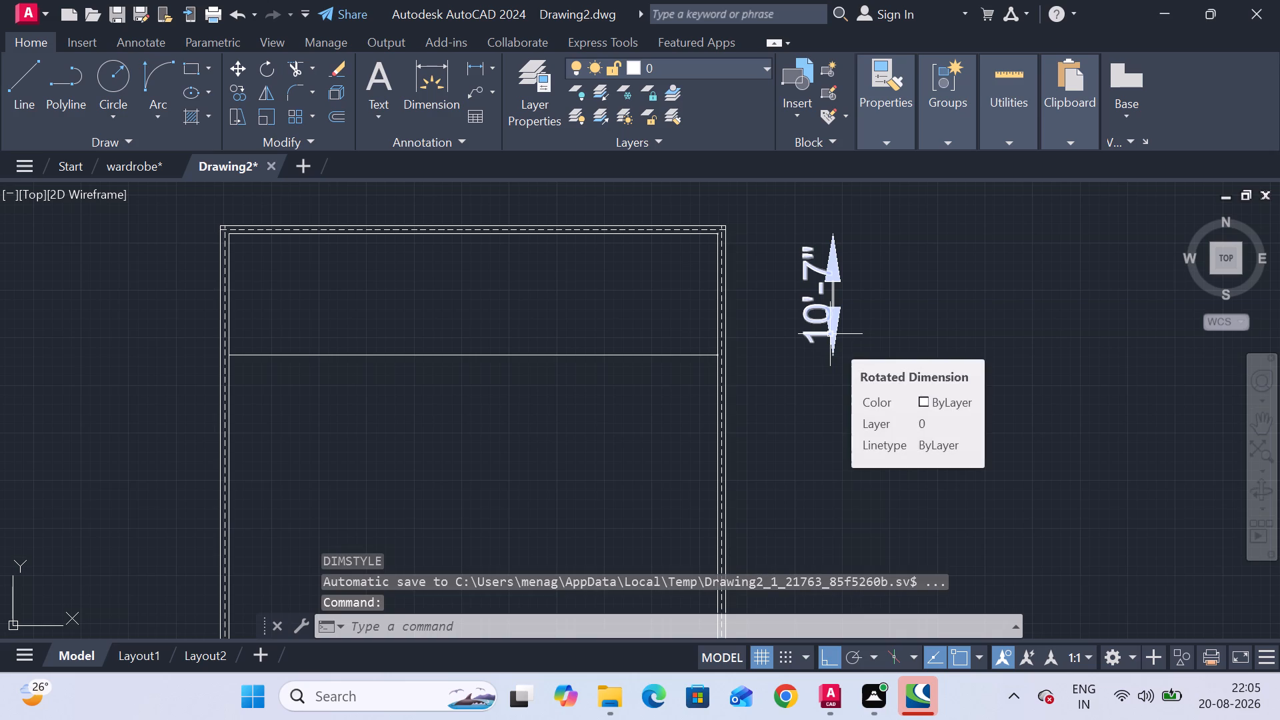
{"action": "key", "text": "Escape"}
{"action": "key", "text": "Escape"}
{"action": "key", "text": "Escape"}
{"action": "key", "text": "Escape"}
{"action": "key", "text": "d"}
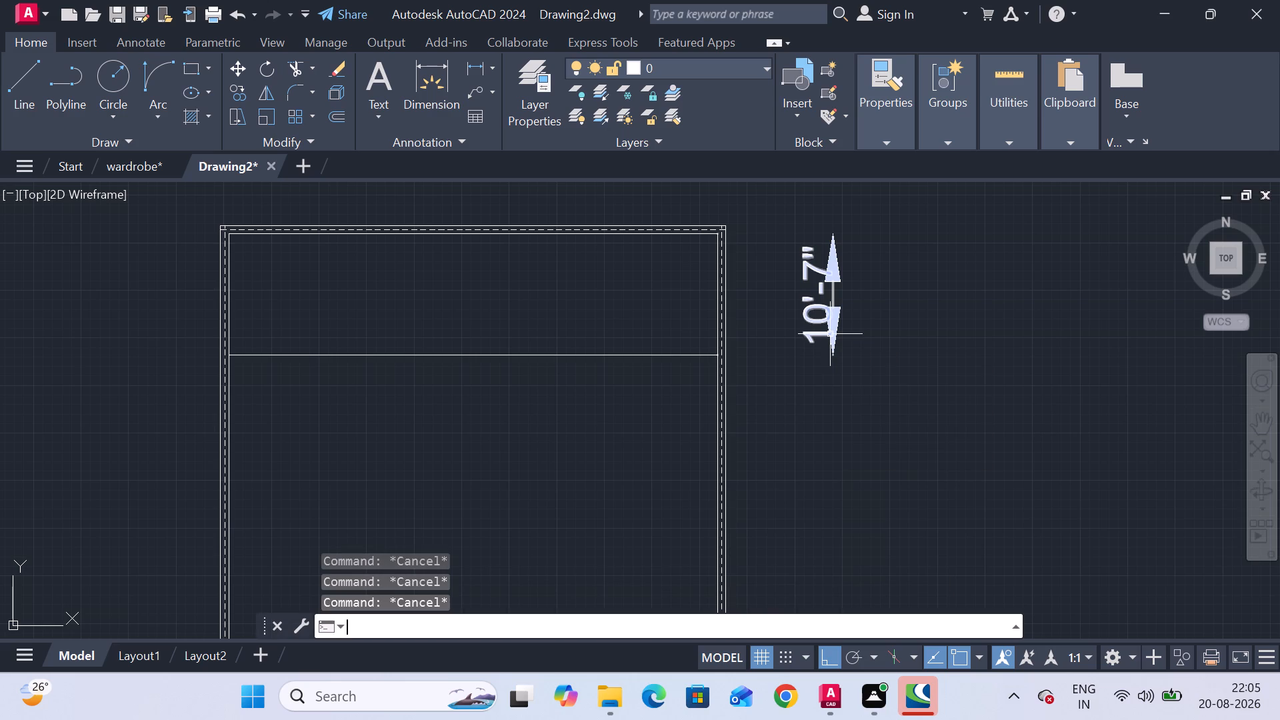
{"action": "key", "text": "Return"}
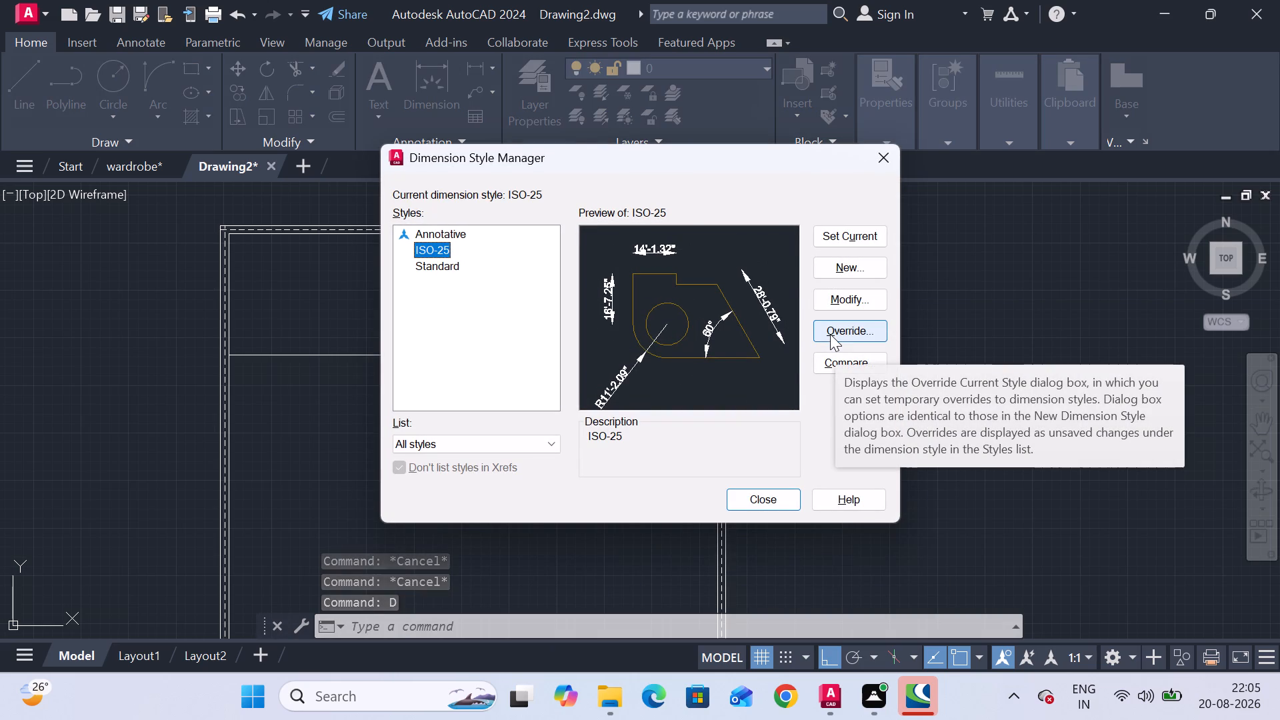
{"action": "left_click", "coordinate": [835, 299]}
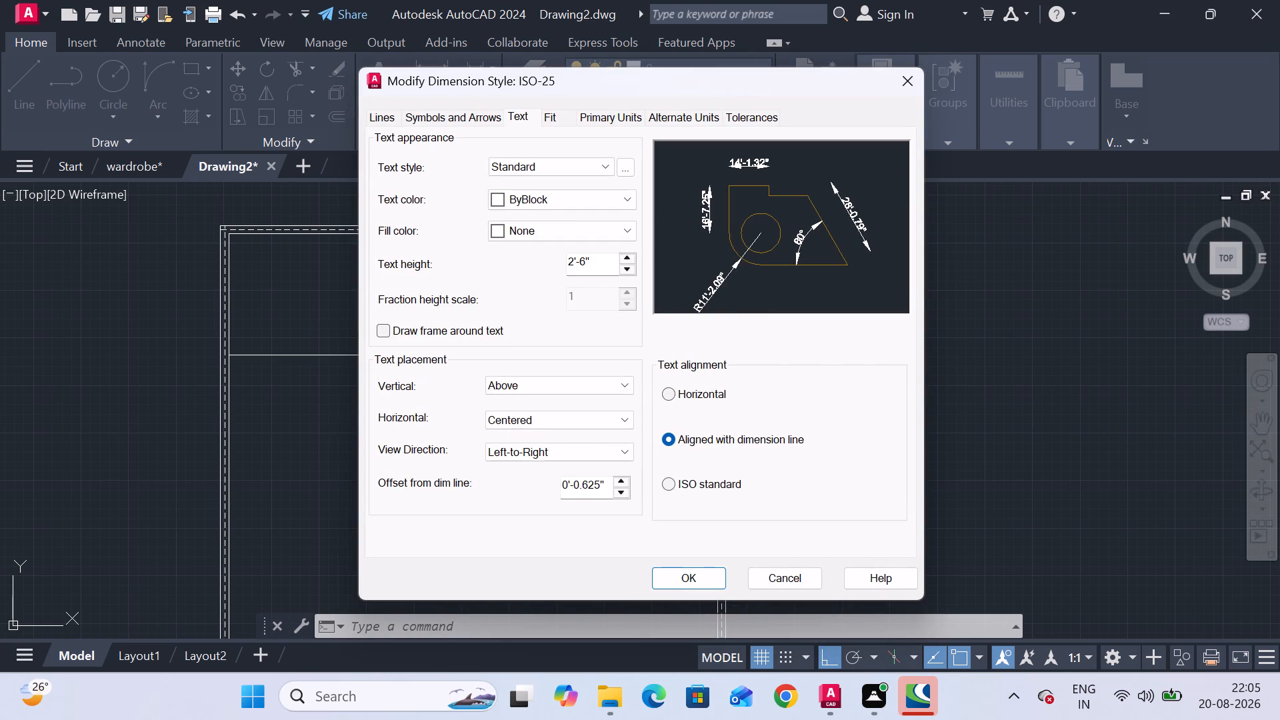
{"action": "left_click", "coordinate": [463, 114]}
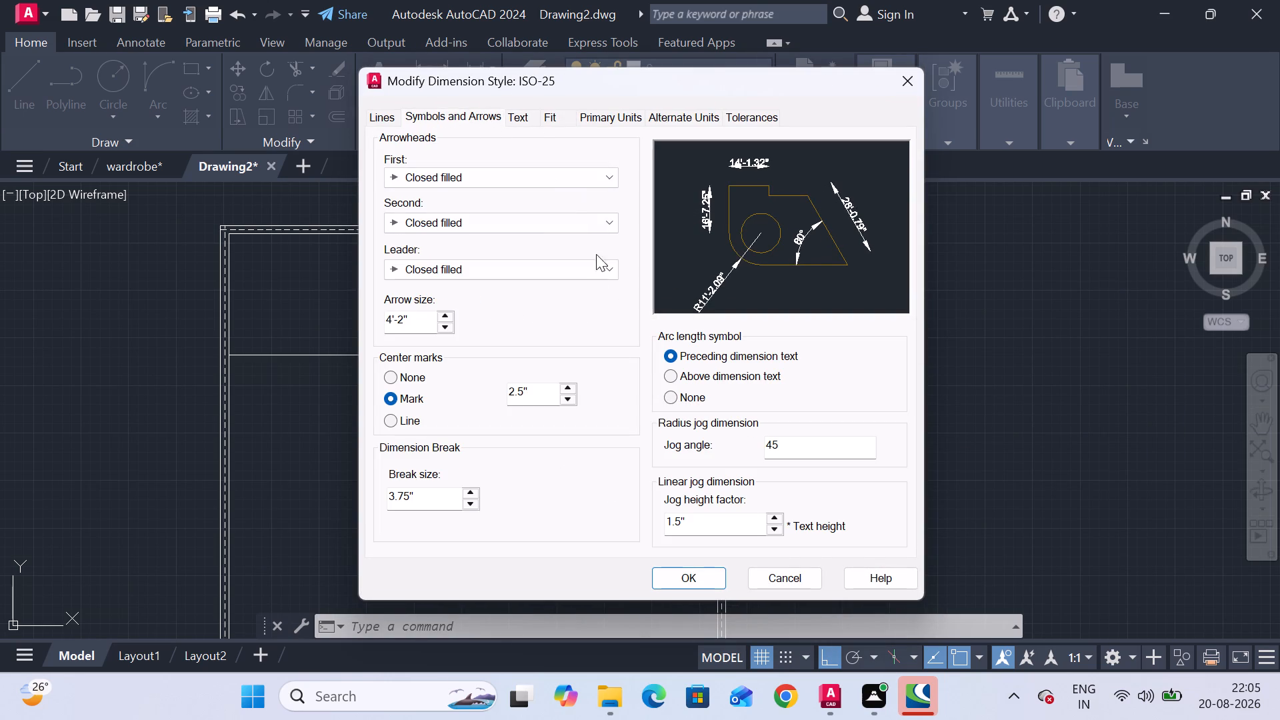
{"action": "left_click_drag", "start_coordinate": [418, 315], "coordinate": [351, 319]}
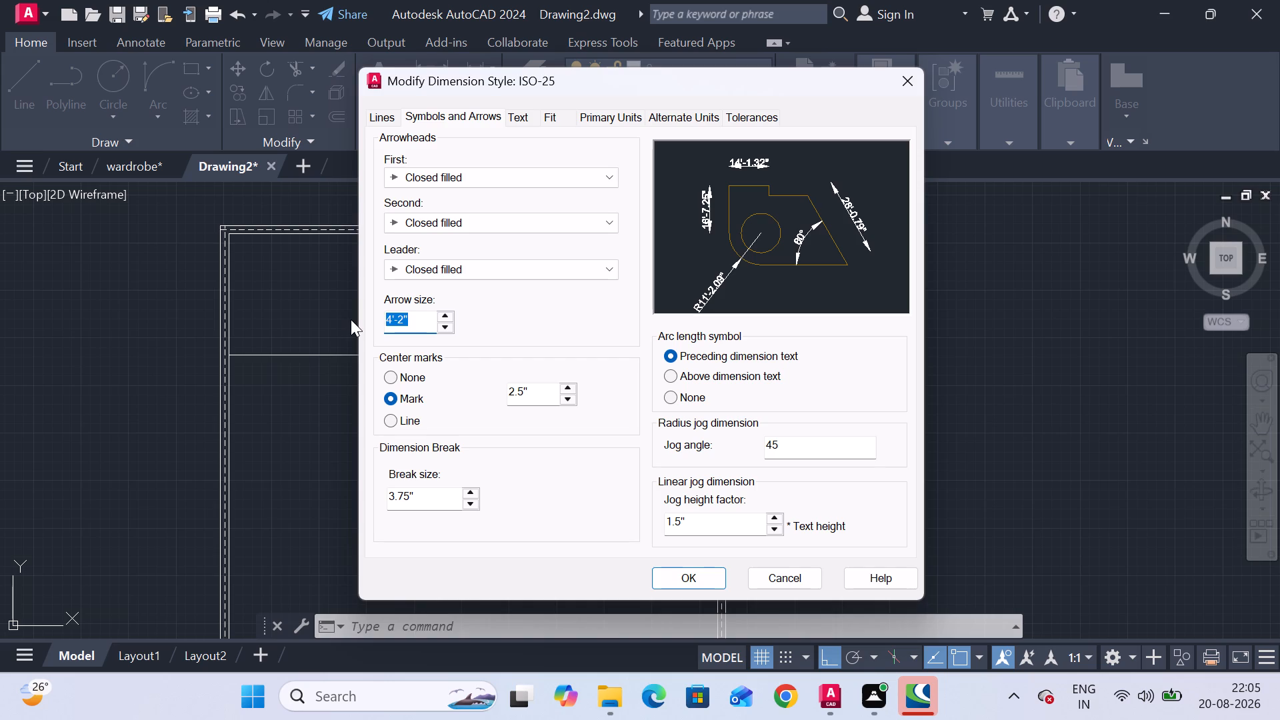
{"action": "type", "text": "30"}
{"action": "key", "text": "Return"}
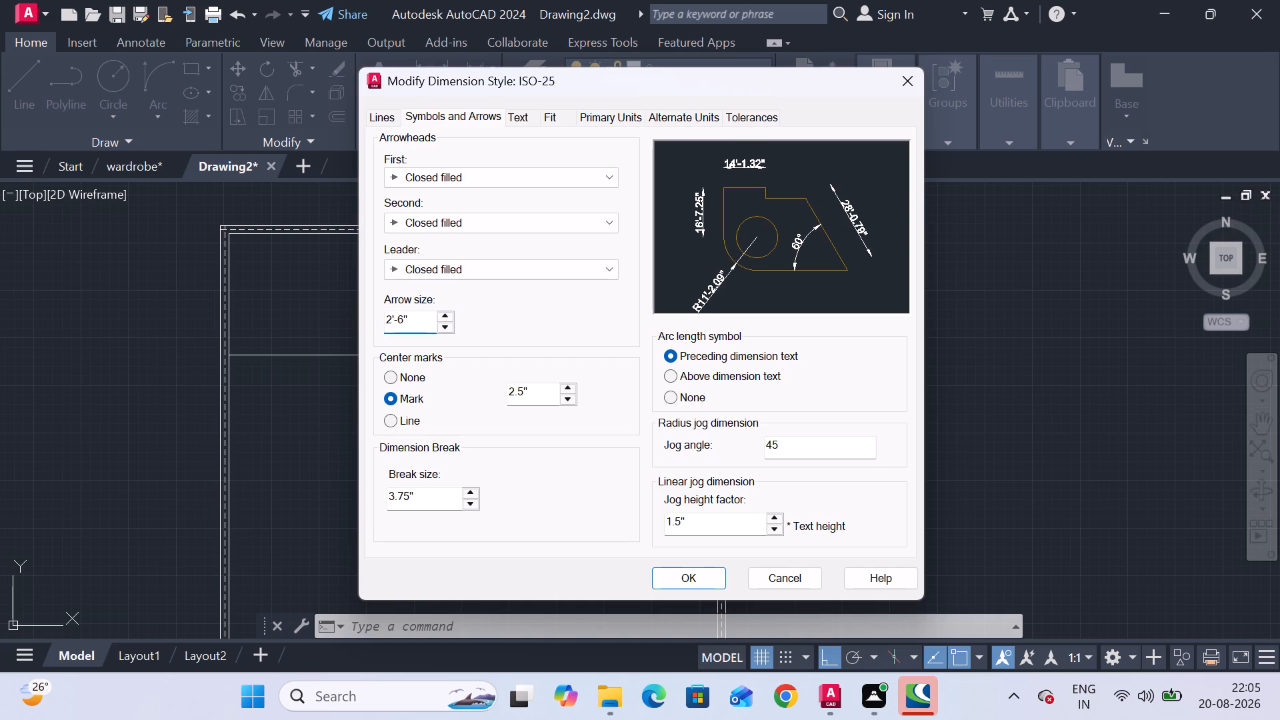
{"action": "left_click", "coordinate": [691, 579]}
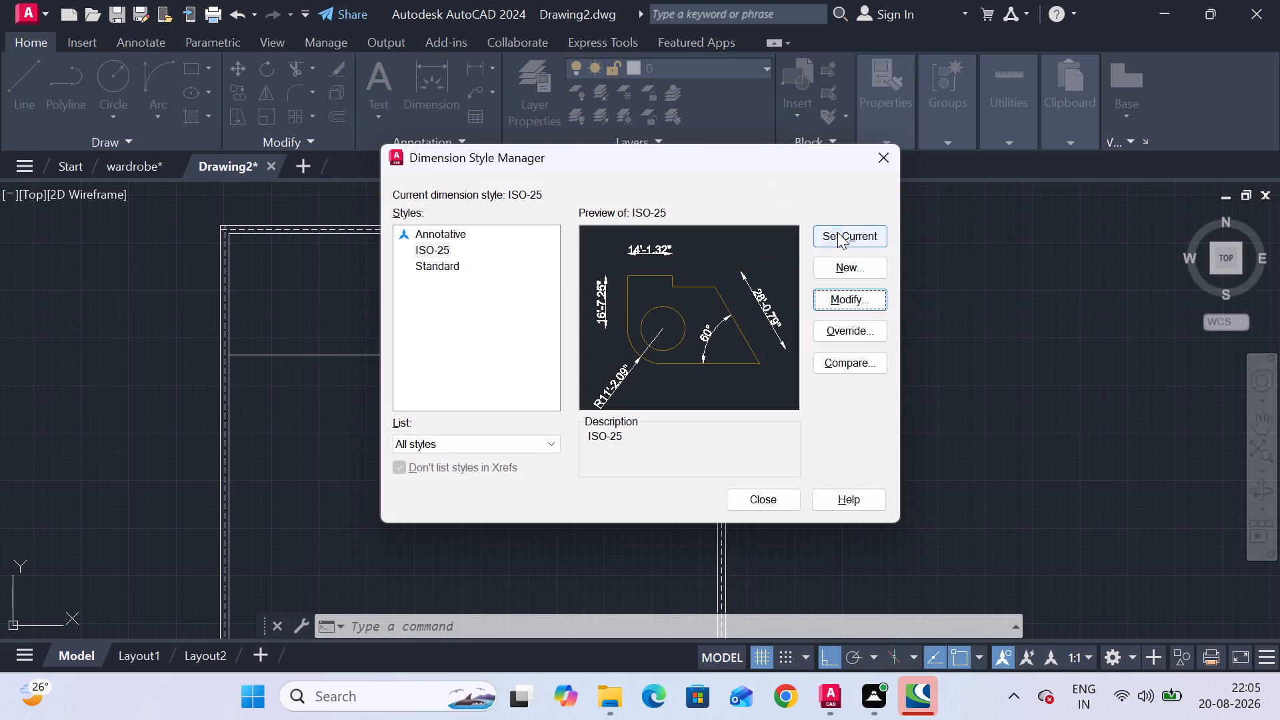
{"action": "left_click", "coordinate": [837, 232]}
{"action": "left_click", "coordinate": [760, 494]}
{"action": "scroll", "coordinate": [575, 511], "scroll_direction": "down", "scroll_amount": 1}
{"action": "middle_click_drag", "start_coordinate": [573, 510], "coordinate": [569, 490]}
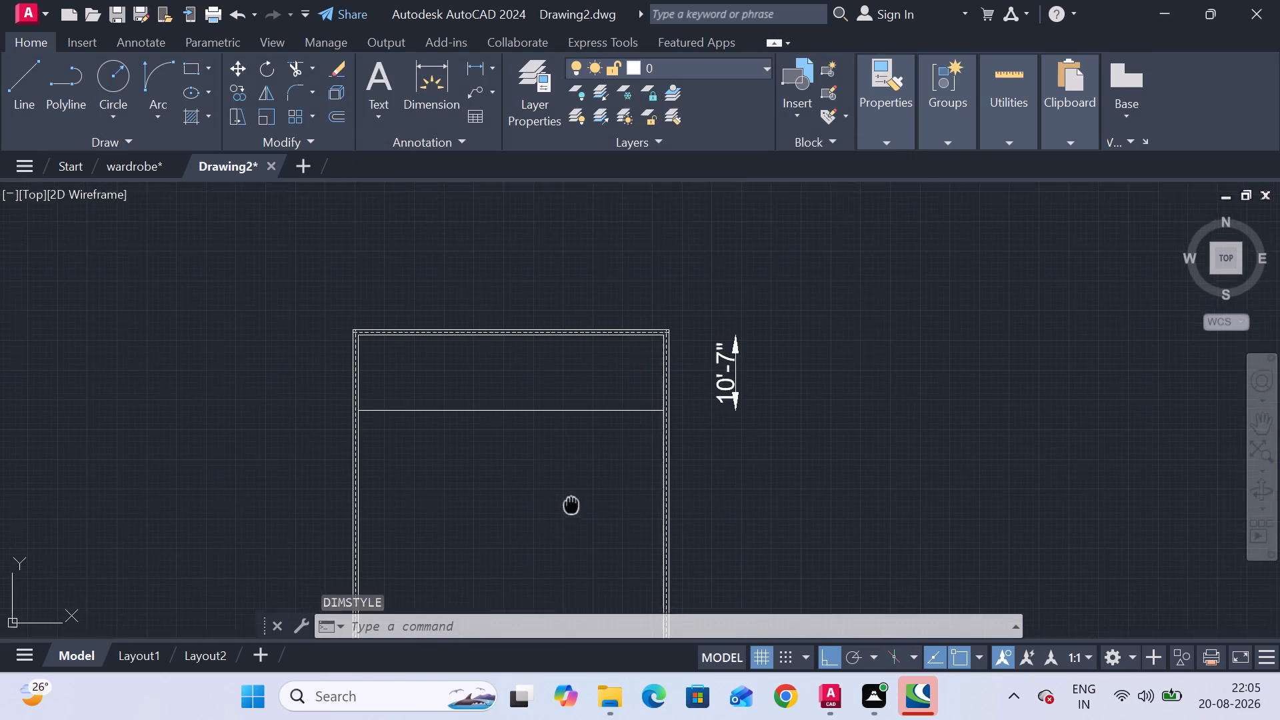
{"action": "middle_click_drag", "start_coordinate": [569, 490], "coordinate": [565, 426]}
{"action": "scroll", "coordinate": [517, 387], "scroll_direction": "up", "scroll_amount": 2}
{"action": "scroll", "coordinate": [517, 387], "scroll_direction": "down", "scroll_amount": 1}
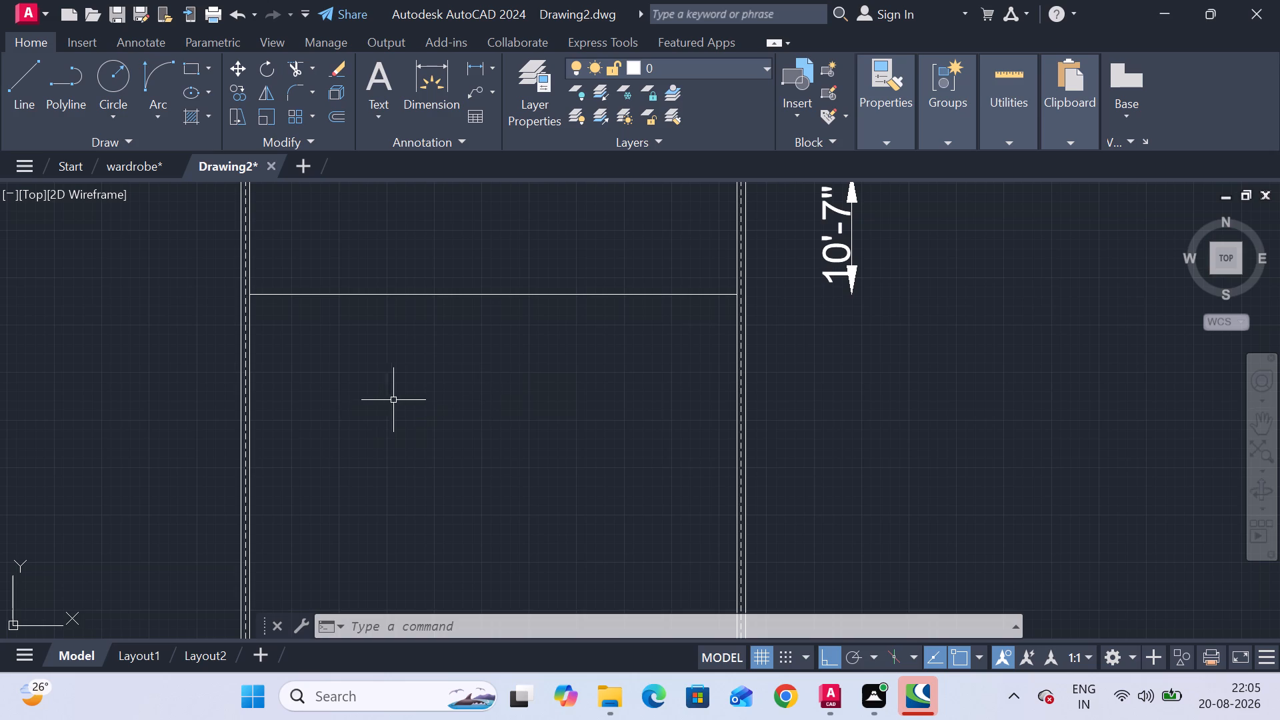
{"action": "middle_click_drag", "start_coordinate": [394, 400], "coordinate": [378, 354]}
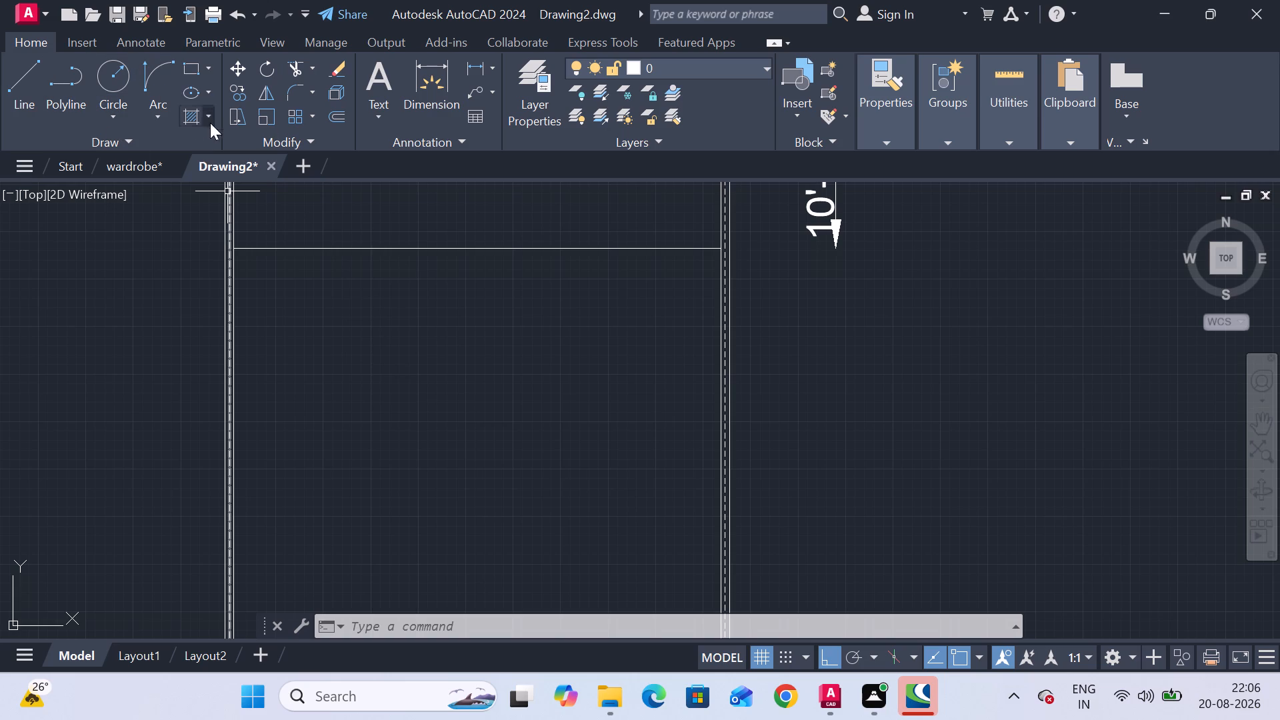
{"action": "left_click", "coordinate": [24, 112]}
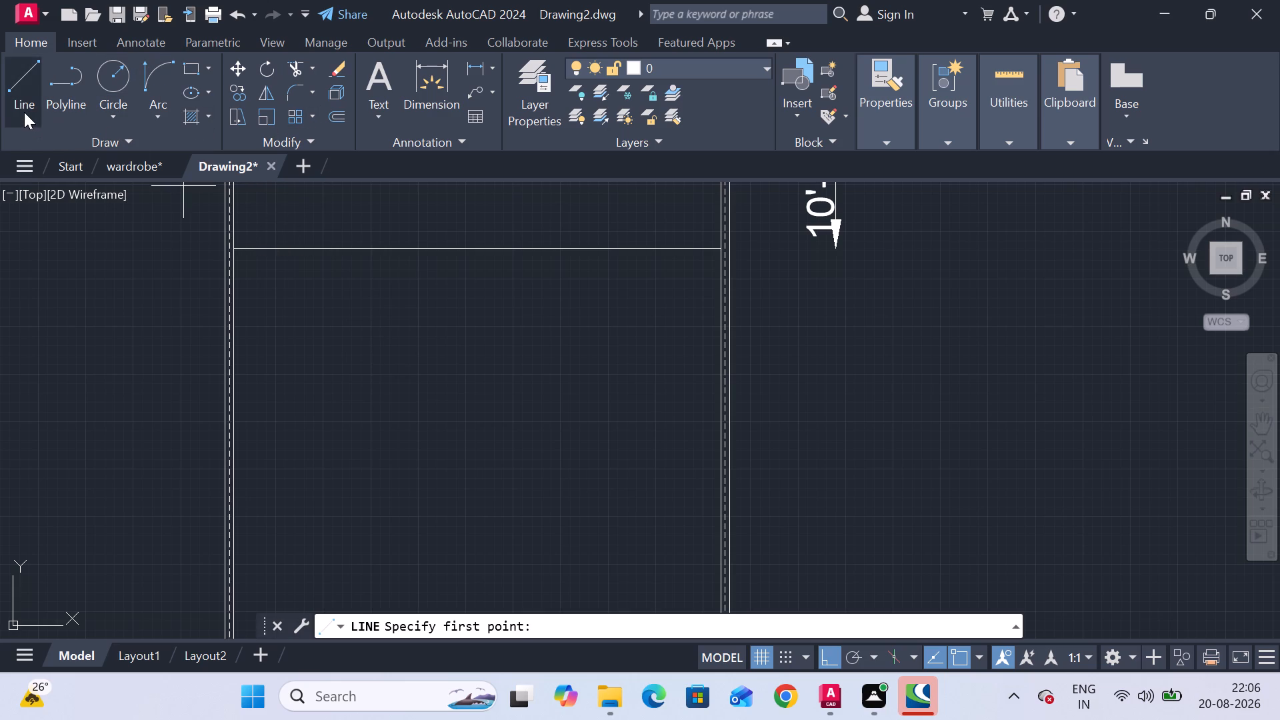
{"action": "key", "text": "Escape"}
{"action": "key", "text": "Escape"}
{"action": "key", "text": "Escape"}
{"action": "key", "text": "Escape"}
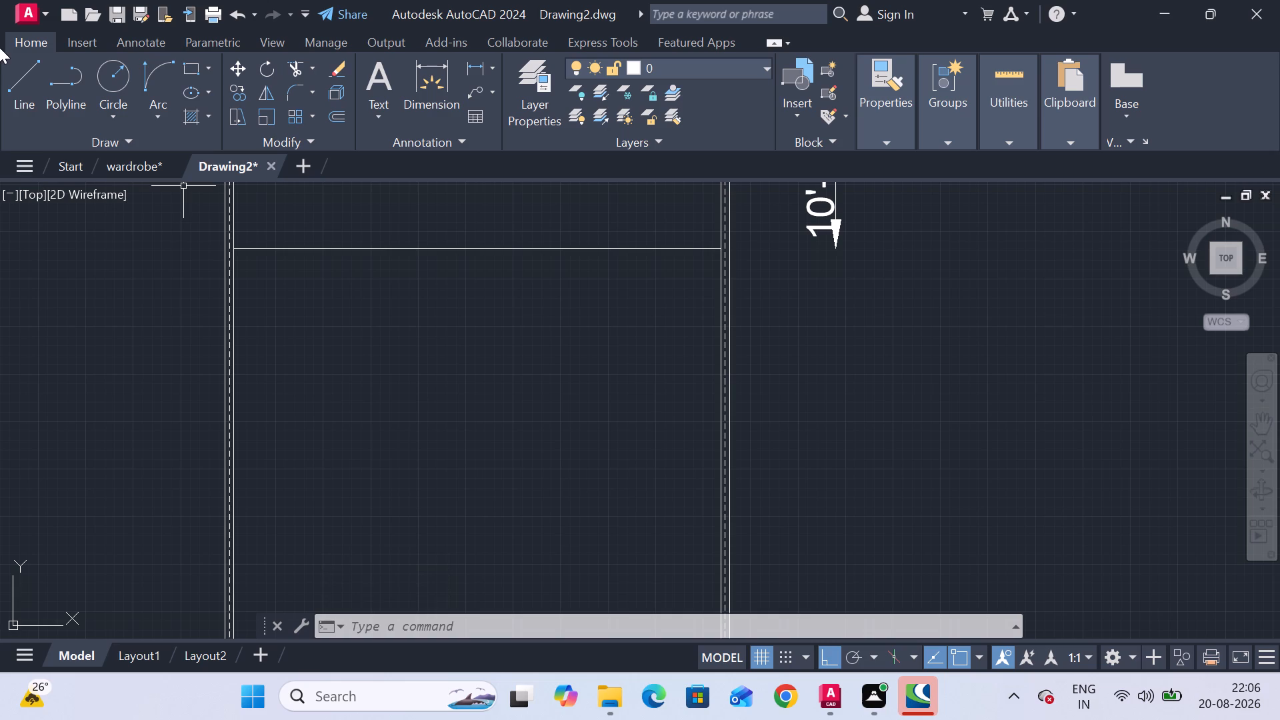
Offset the horizontal interior wall line 9" downward to form the wall's thickness.
{"action": "left_click", "coordinate": [337, 112]}
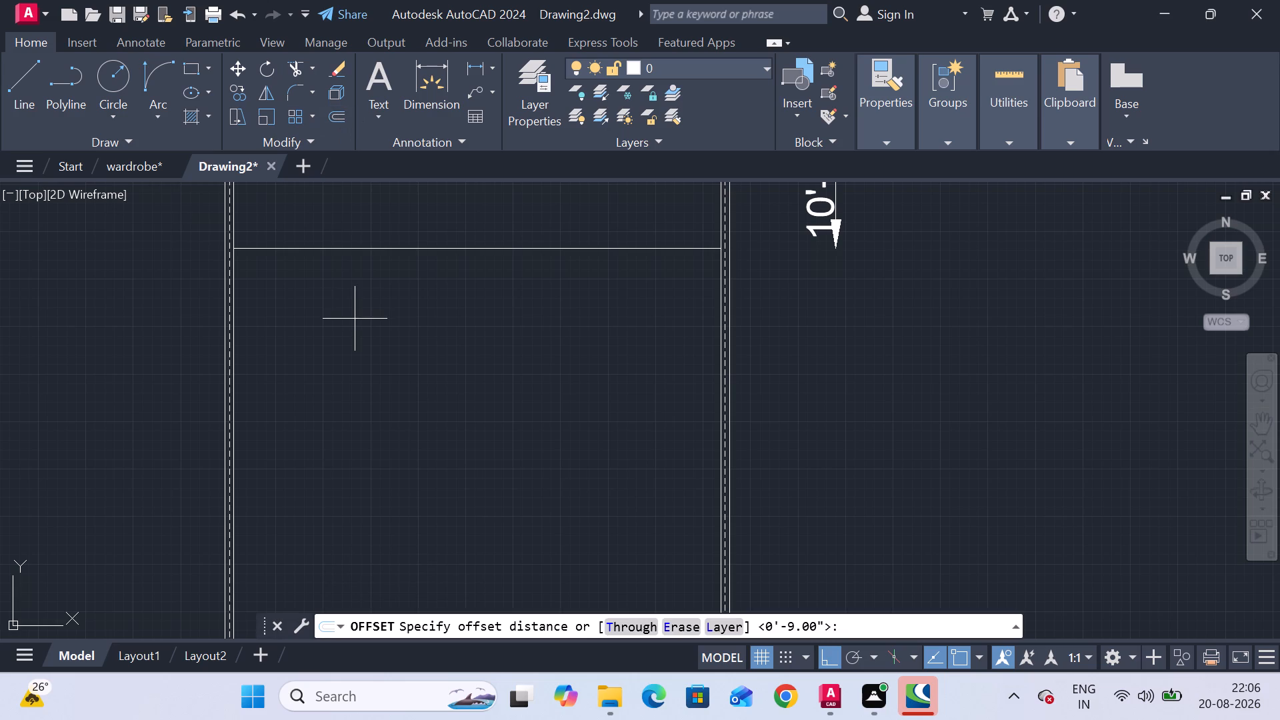
{"action": "key", "text": "9"}
{"action": "key", "text": "shift+quotedbl"}
{"action": "key", "text": "Return"}
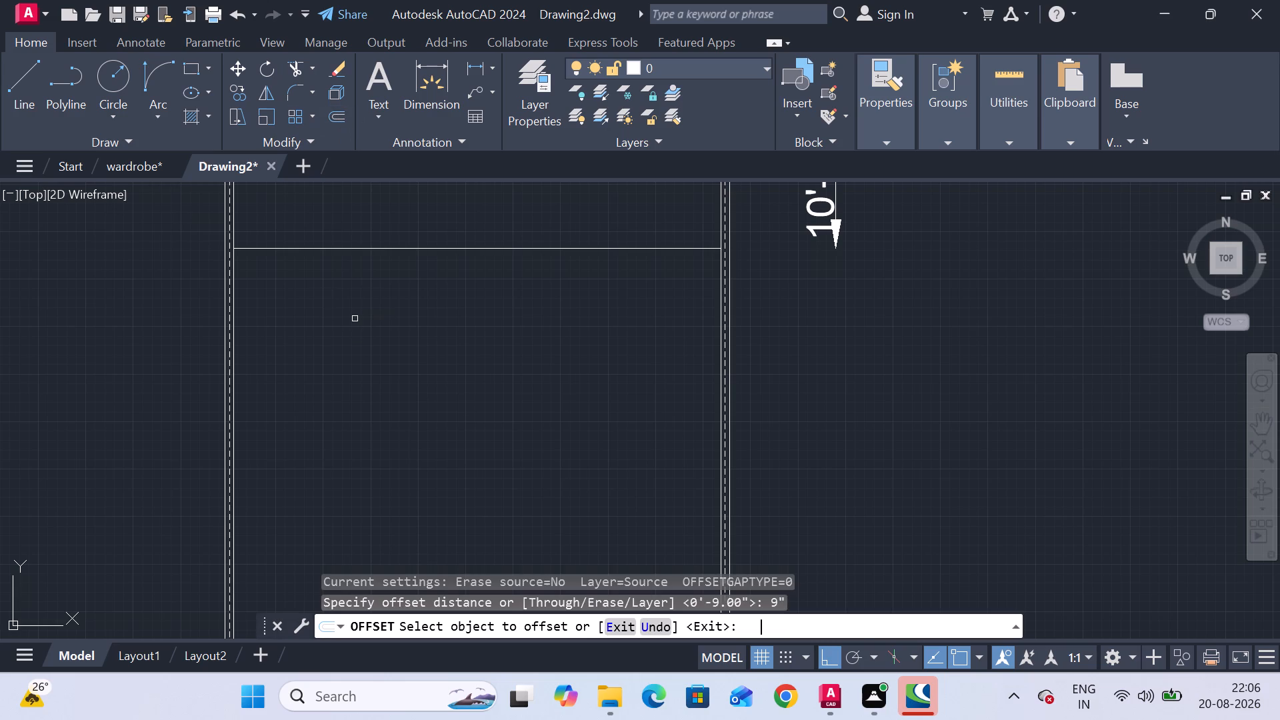
{"action": "left_click", "coordinate": [423, 249]}
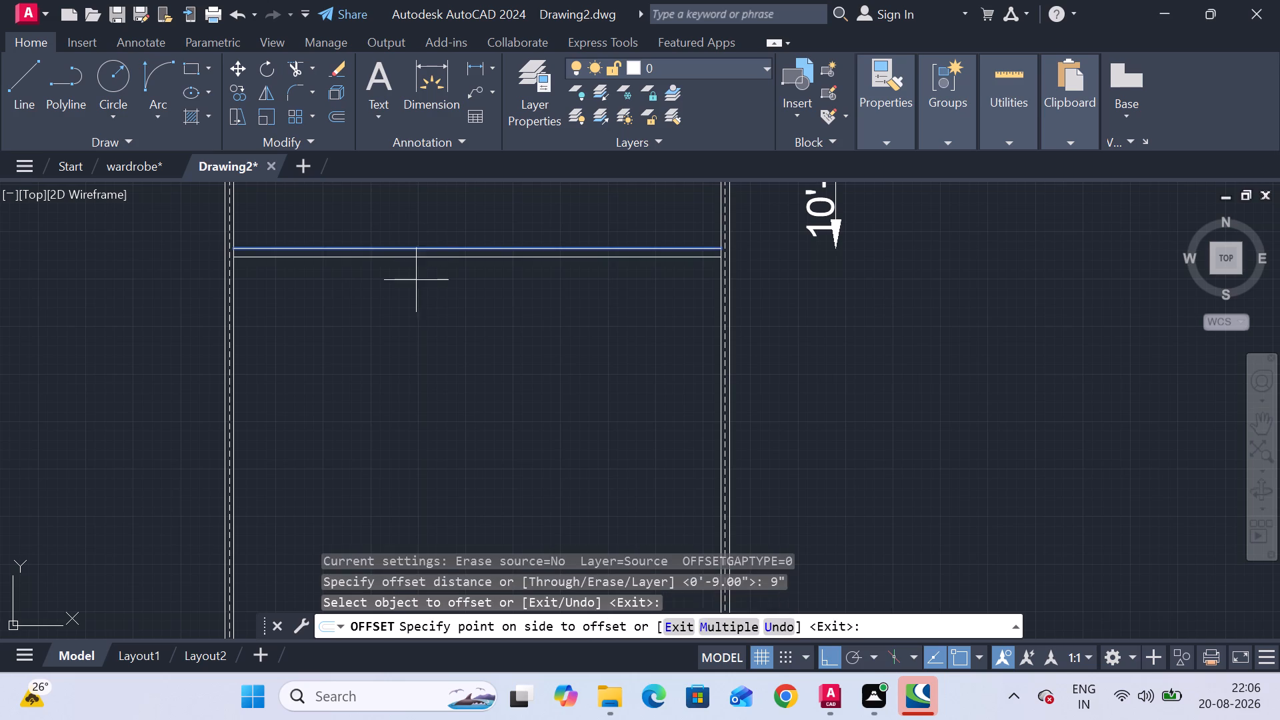
{"action": "left_click", "coordinate": [416, 294]}
Draw a line from the interior wall's lower-left corner, 7' rightward along its lower face and 13' straight down.
{"action": "left_click", "coordinate": [9, 72]}
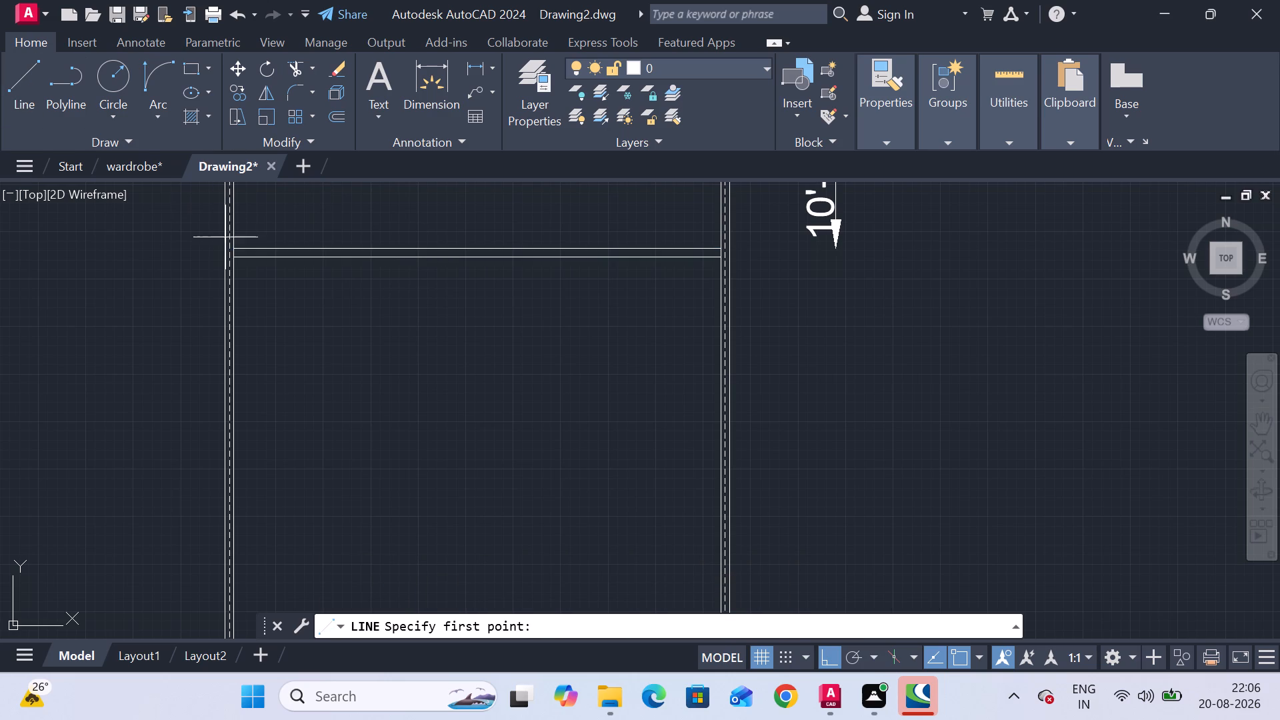
{"action": "left_click", "coordinate": [234, 260]}
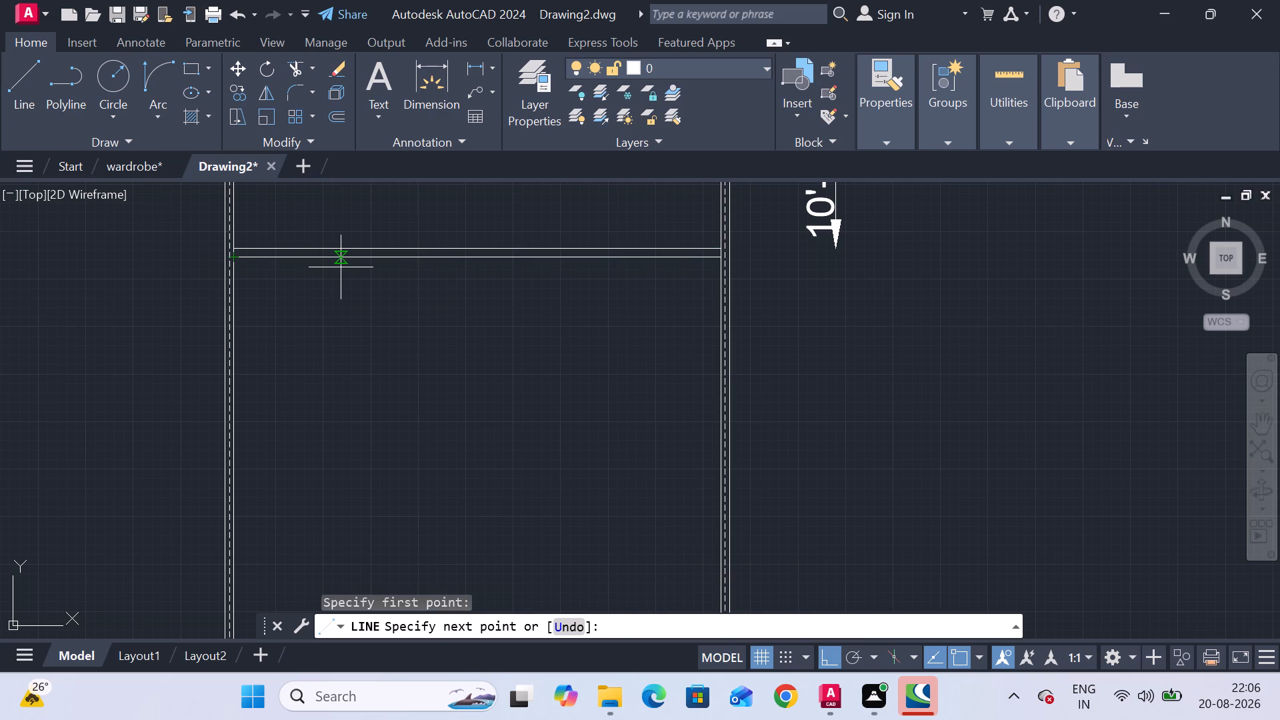
{"action": "type", "text": "7;"}
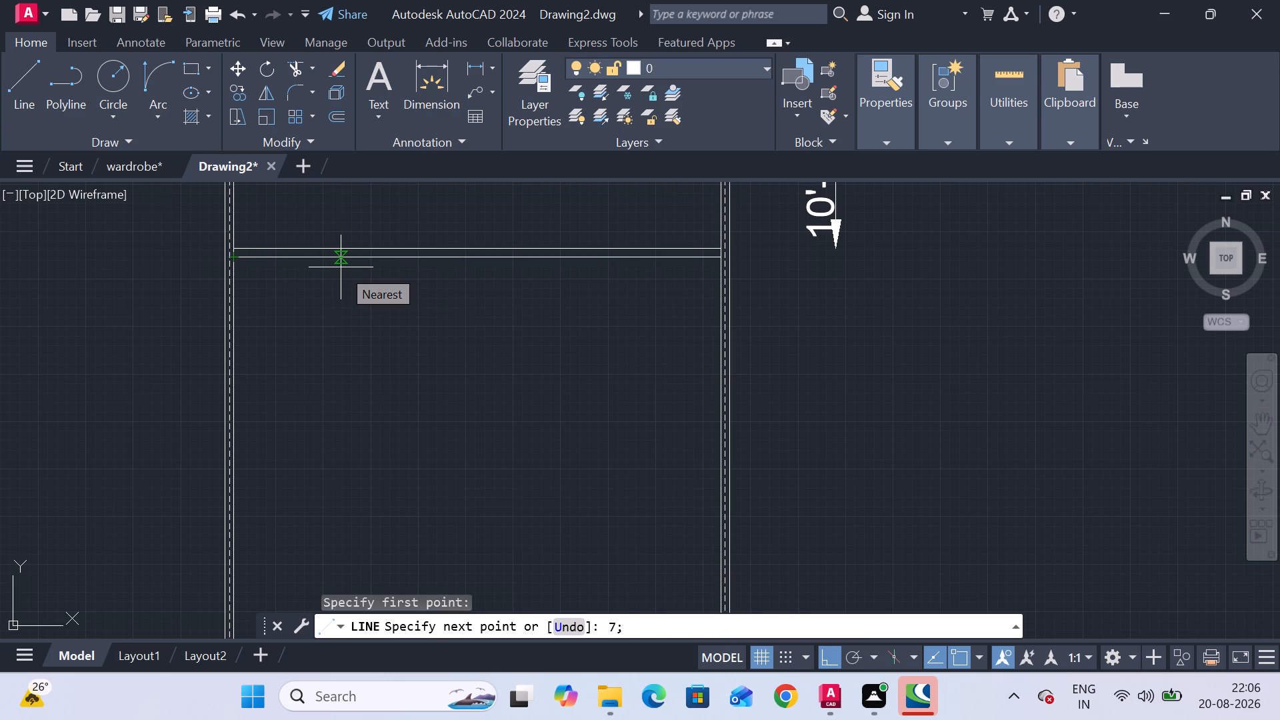
{"action": "key", "text": "BackSpace"}
{"action": "key", "text": "apostrophe"}
{"action": "key", "text": "Return"}
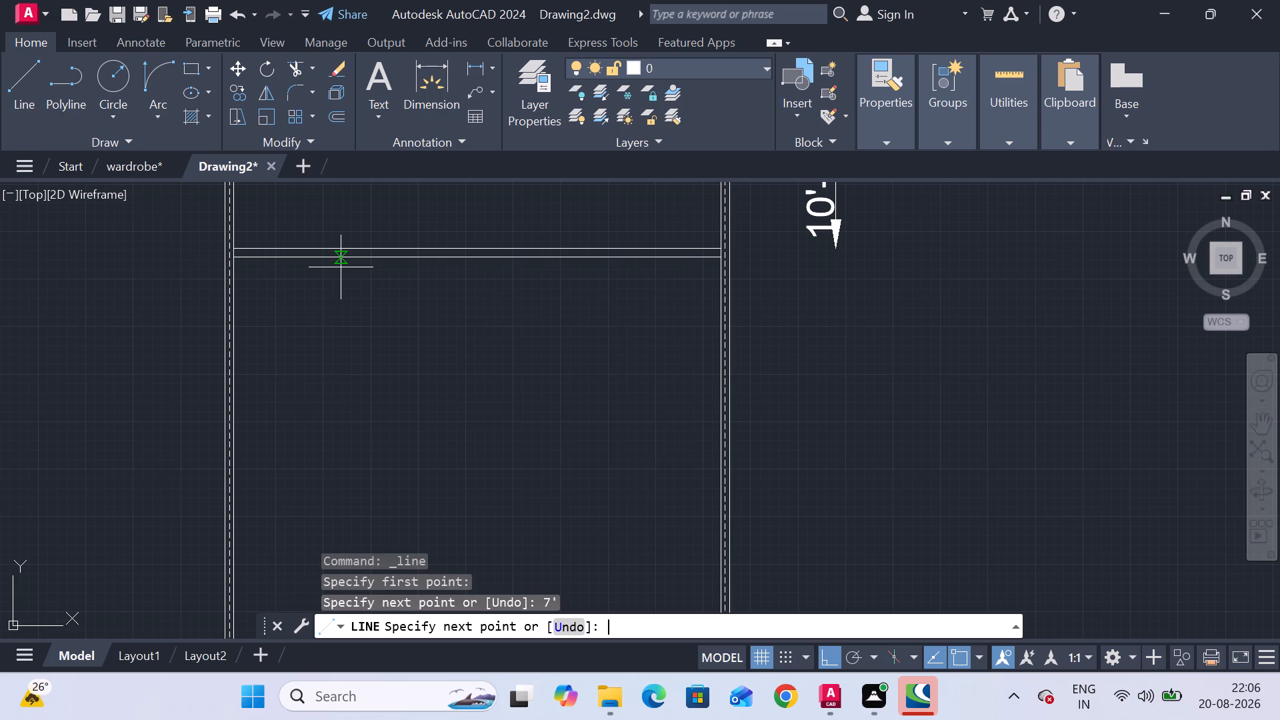
{"action": "middle_click_drag", "start_coordinate": [357, 437], "coordinate": [355, 396]}
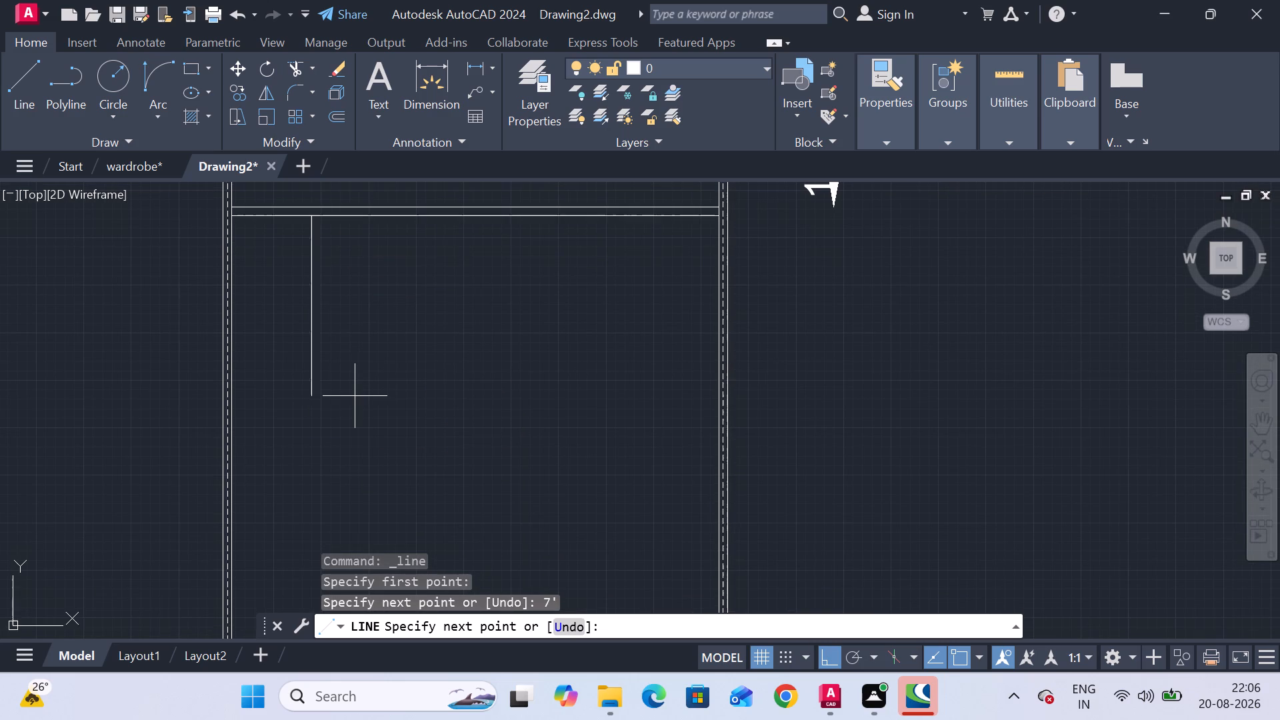
{"action": "type", "text": "13'"}
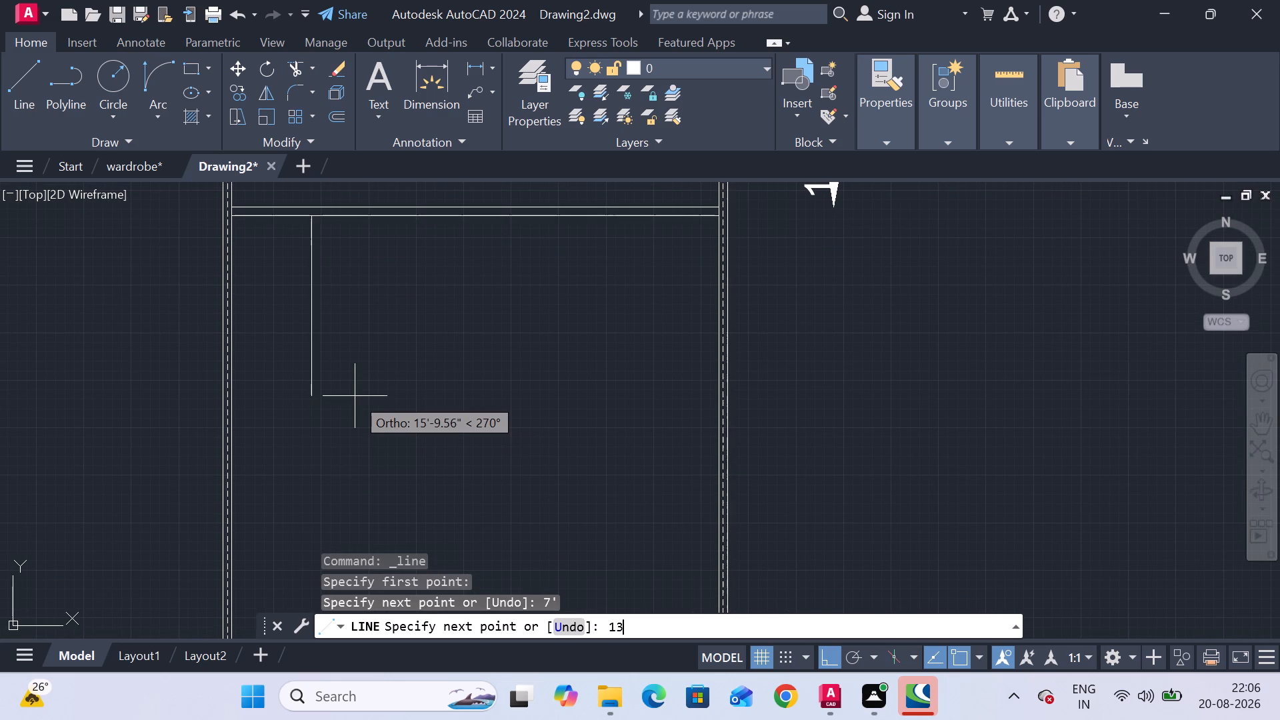
{"action": "key", "text": "Return"}
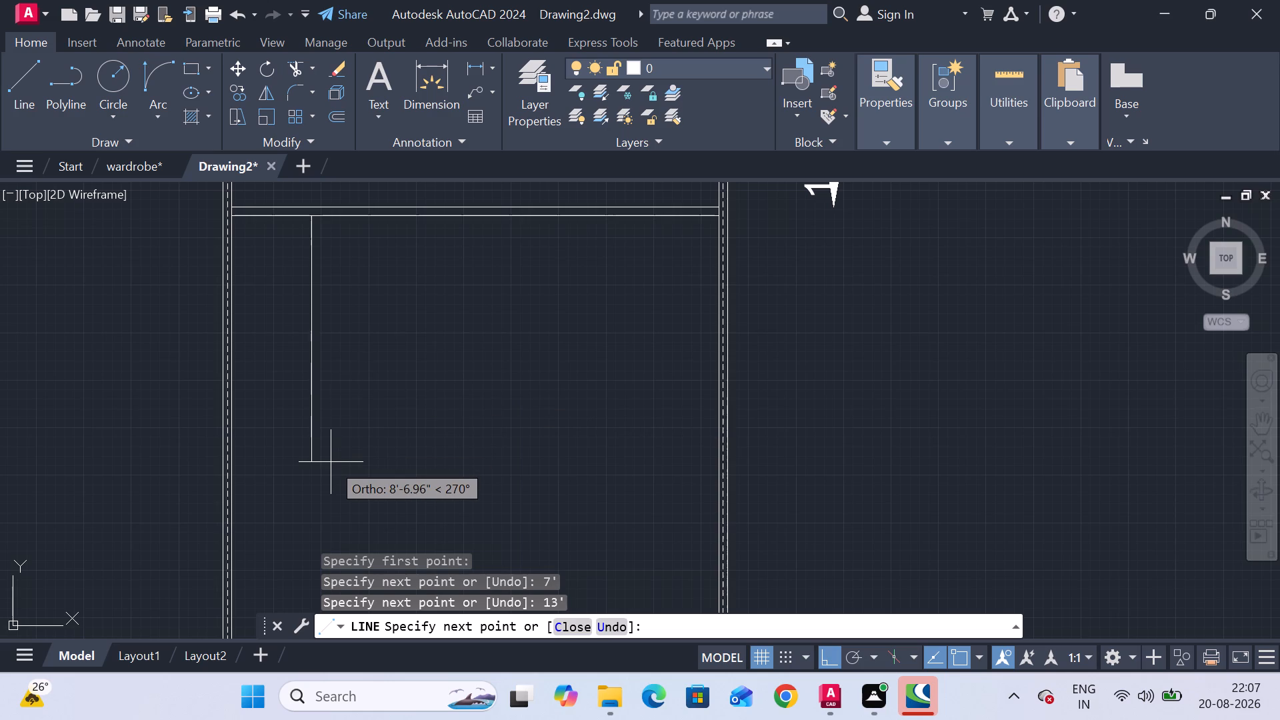
Continue the vertical line a further 13' straight down.
{"action": "middle_click_drag", "start_coordinate": [331, 462], "coordinate": [325, 435]}
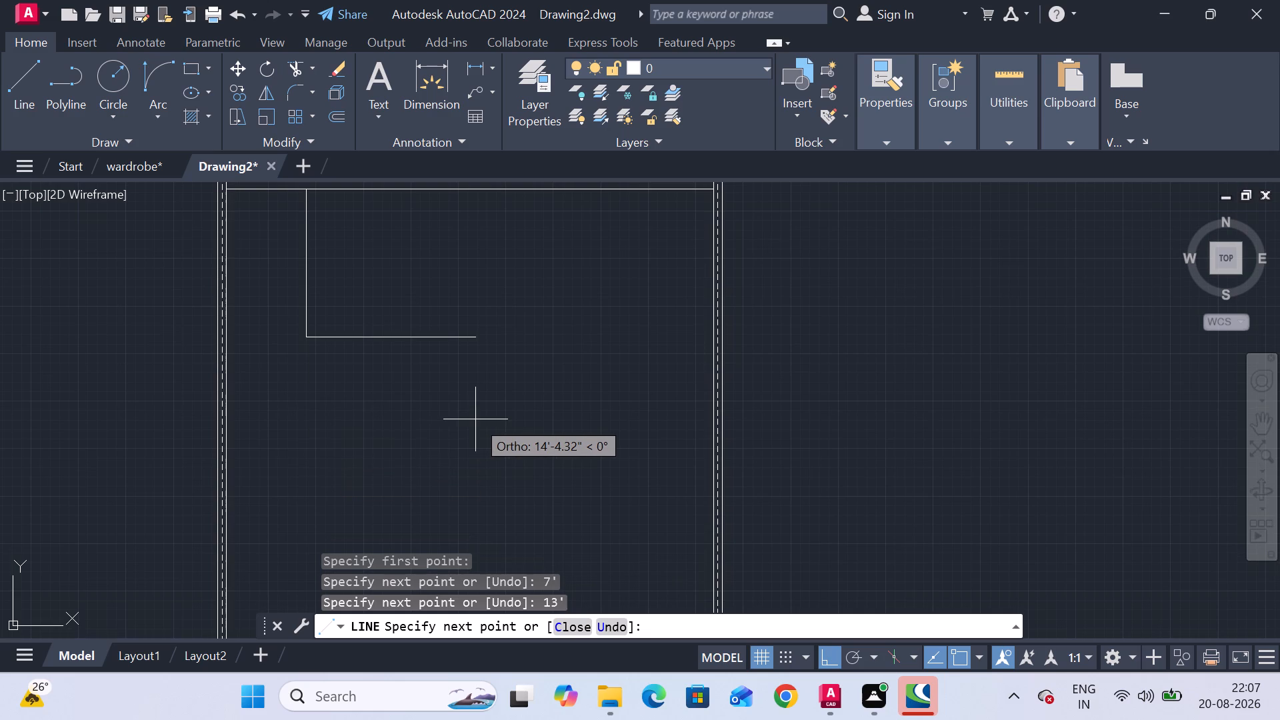
{"action": "scroll", "coordinate": [475, 419], "scroll_direction": "down", "scroll_amount": 1}
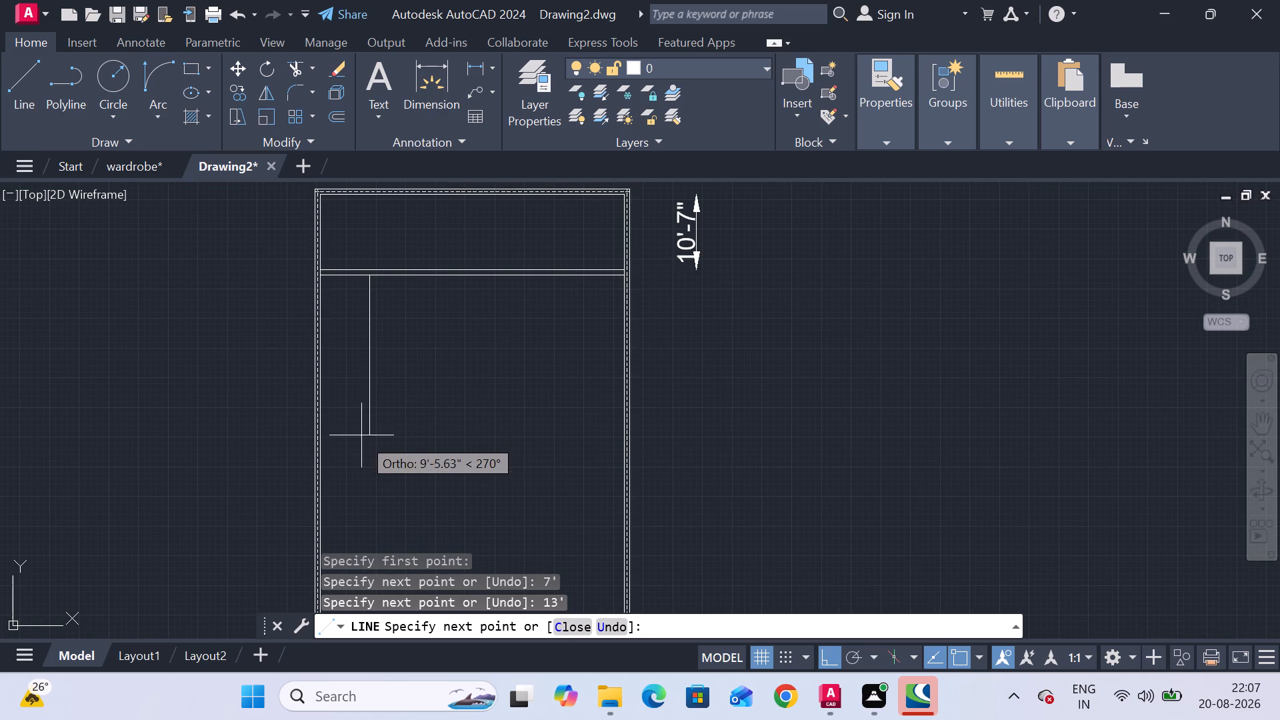
{"action": "scroll", "coordinate": [363, 461], "scroll_direction": "down", "scroll_amount": 1}
{"action": "middle_click_drag", "start_coordinate": [359, 459], "coordinate": [358, 416]}
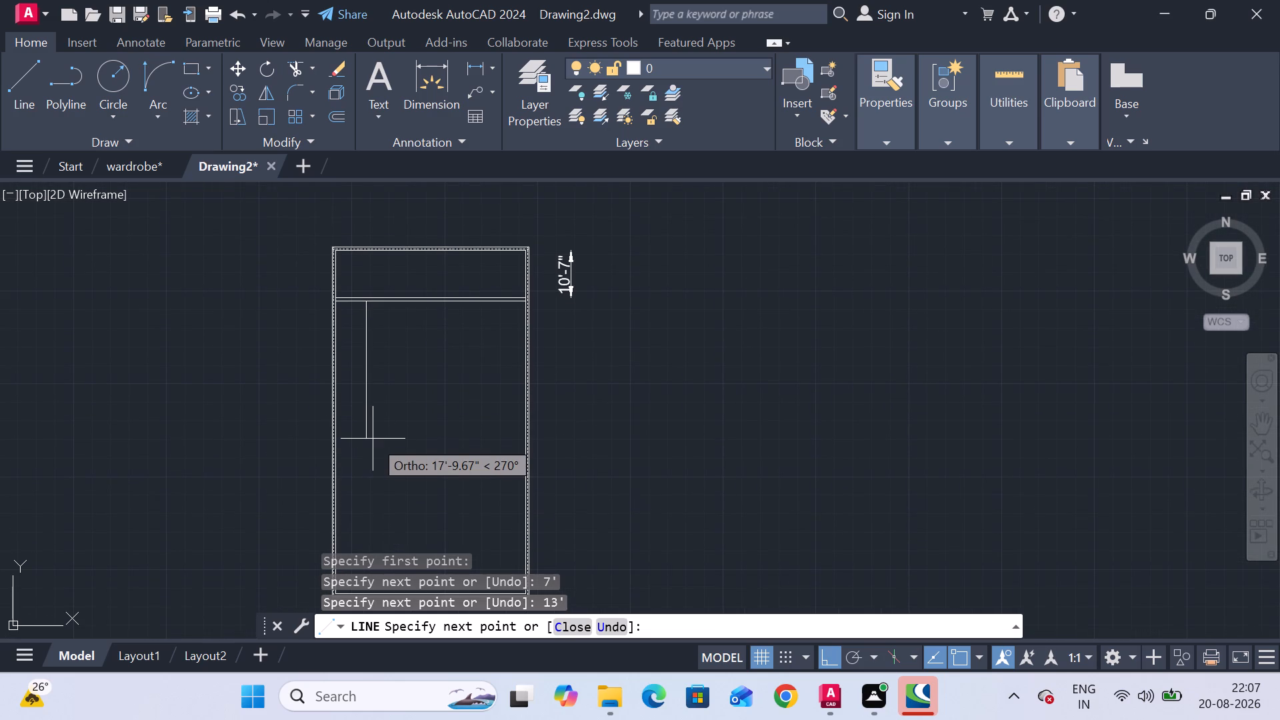
{"action": "type", "text": "13'"}
{"action": "key", "text": "Return"}
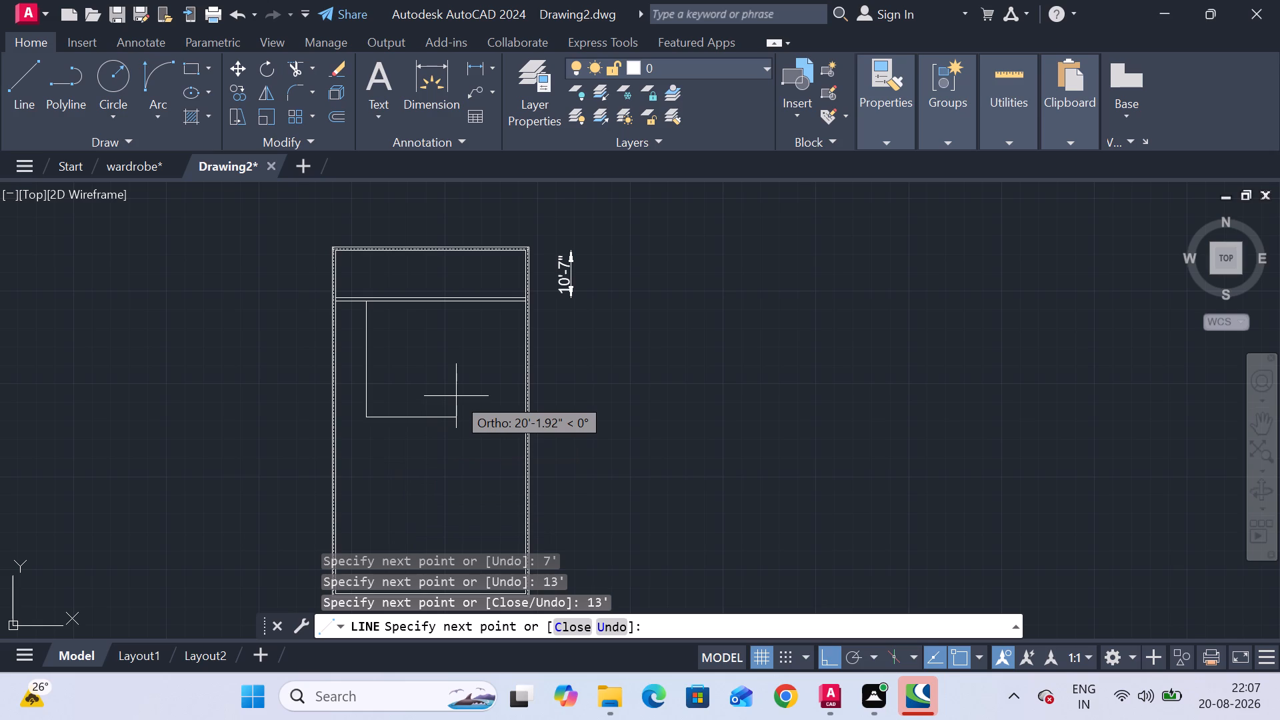
Undo the two 13' vertical segments below the interior wall and end the Line command.
{"action": "key", "text": "ctrl+z"}
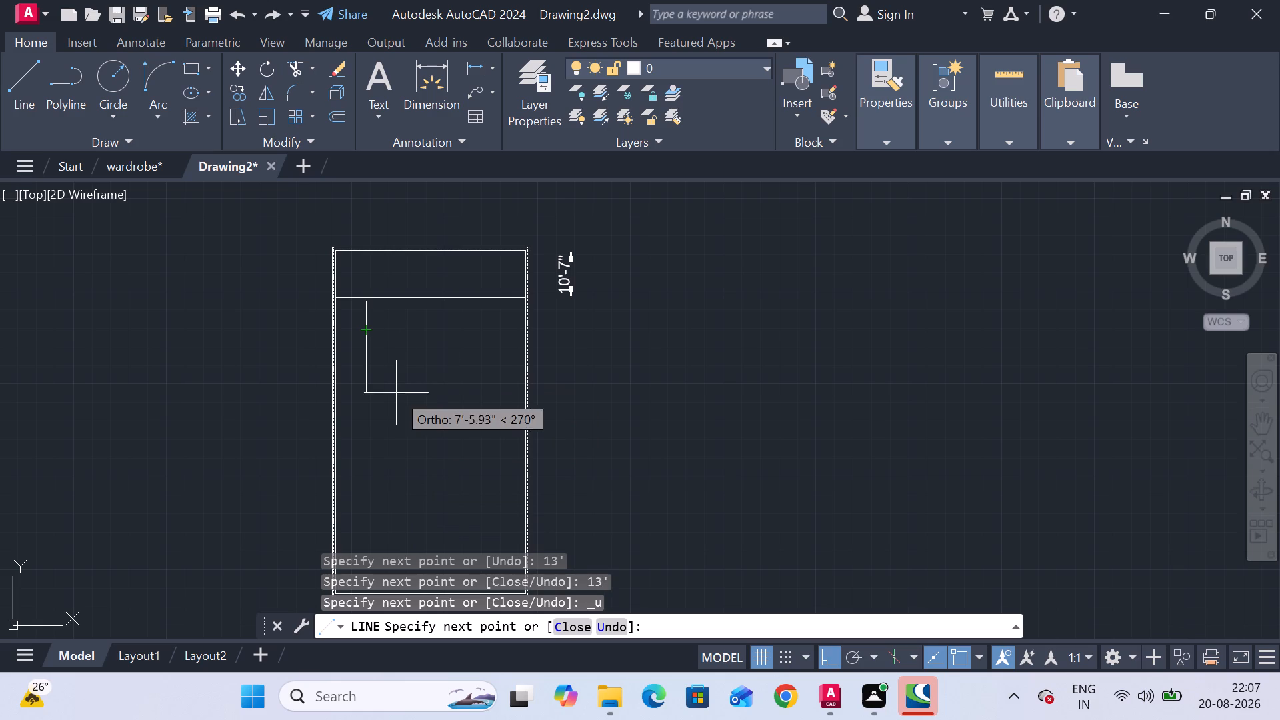
{"action": "middle_click_drag", "start_coordinate": [394, 351], "coordinate": [385, 391]}
{"action": "scroll", "coordinate": [383, 388], "scroll_direction": "up", "scroll_amount": 2}
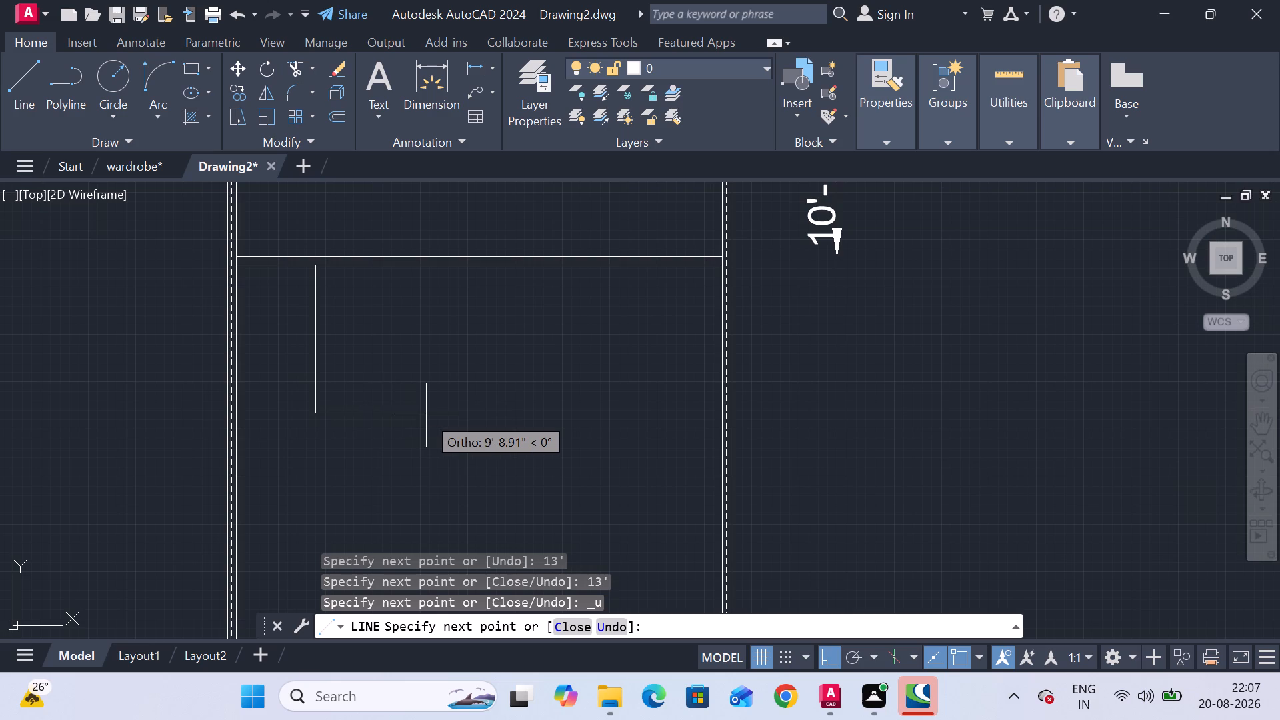
{"action": "key", "text": "ctrl+z"}
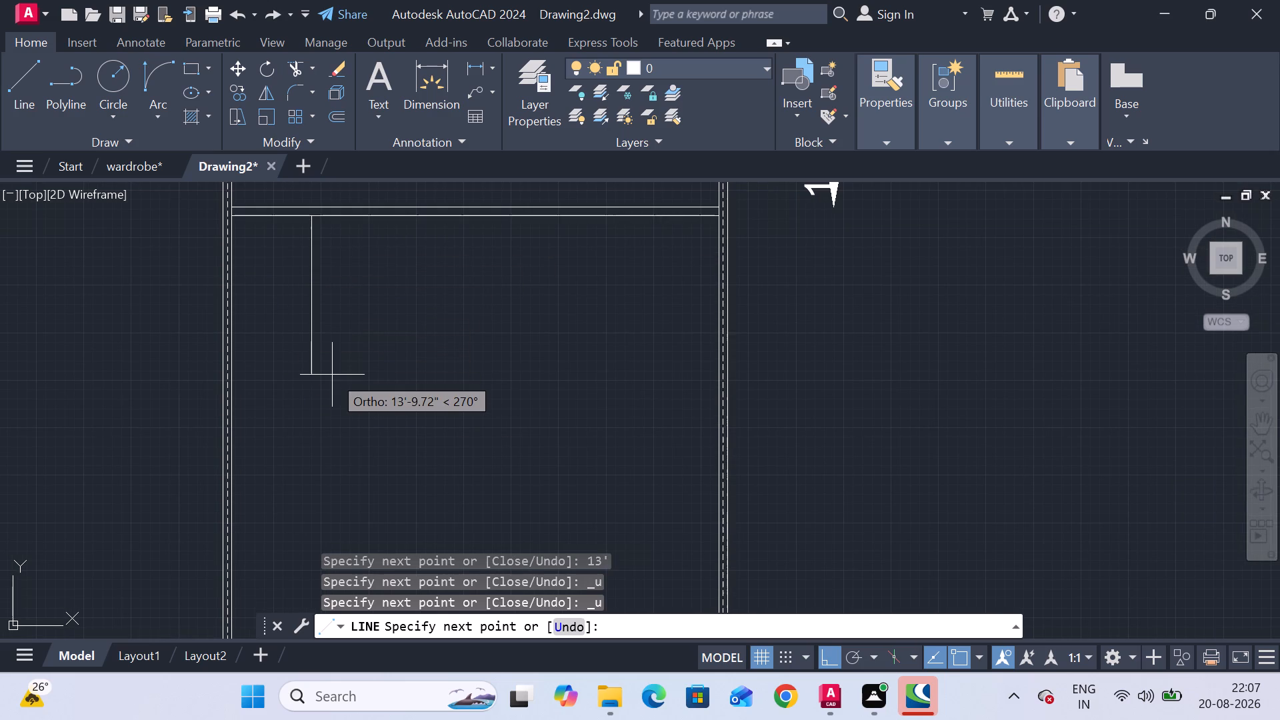
{"action": "key", "text": "Escape"}
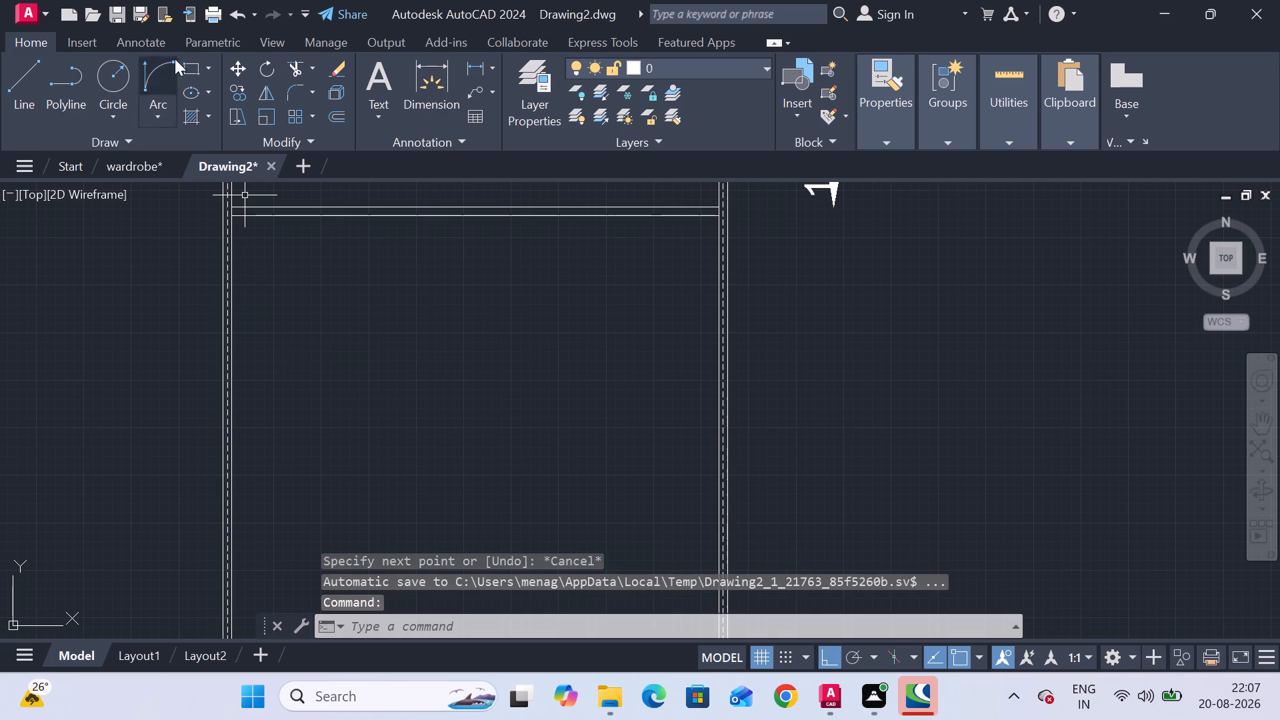
Draw a rectangle 7' long and 13' wide in the empty area to the right of the floor plan.
{"action": "left_click", "coordinate": [191, 69]}
{"action": "scroll", "coordinate": [544, 440], "scroll_direction": "down", "scroll_amount": 1}
{"action": "middle_click_drag", "start_coordinate": [544, 440], "coordinate": [493, 439]}
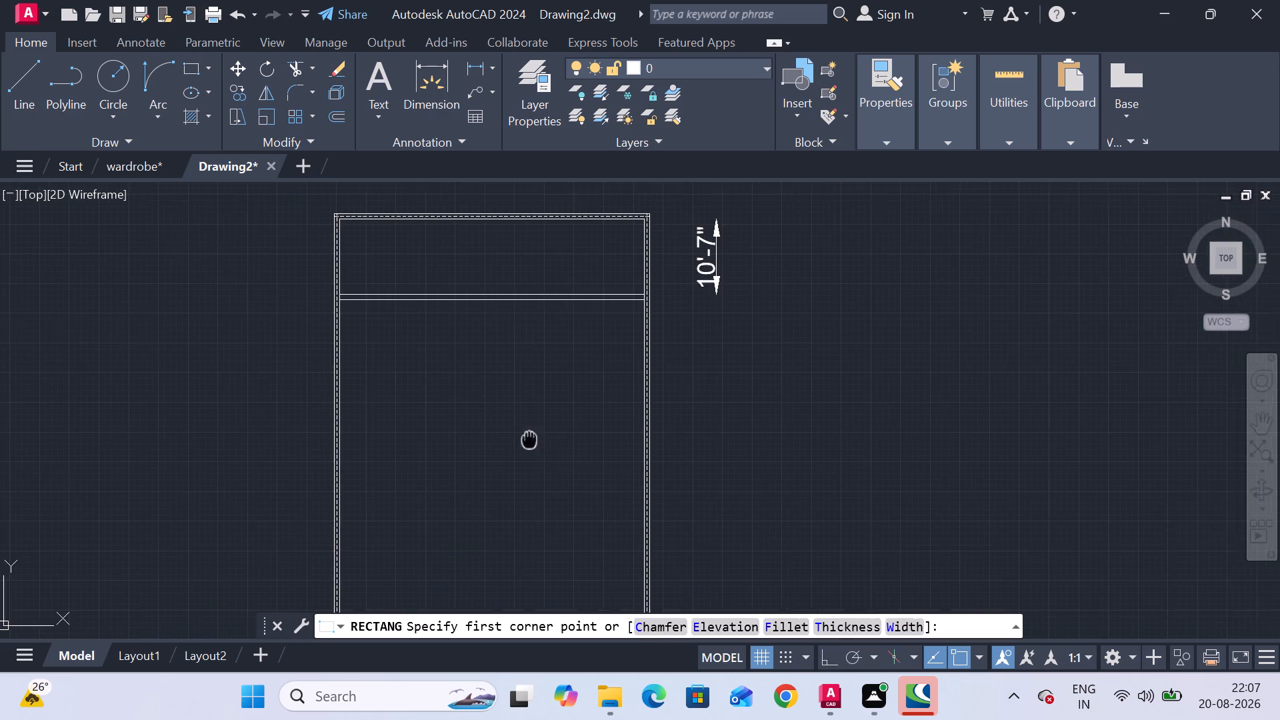
{"action": "middle_click_drag", "start_coordinate": [493, 439], "coordinate": [225, 439]}
{"action": "left_click", "coordinate": [582, 330]}
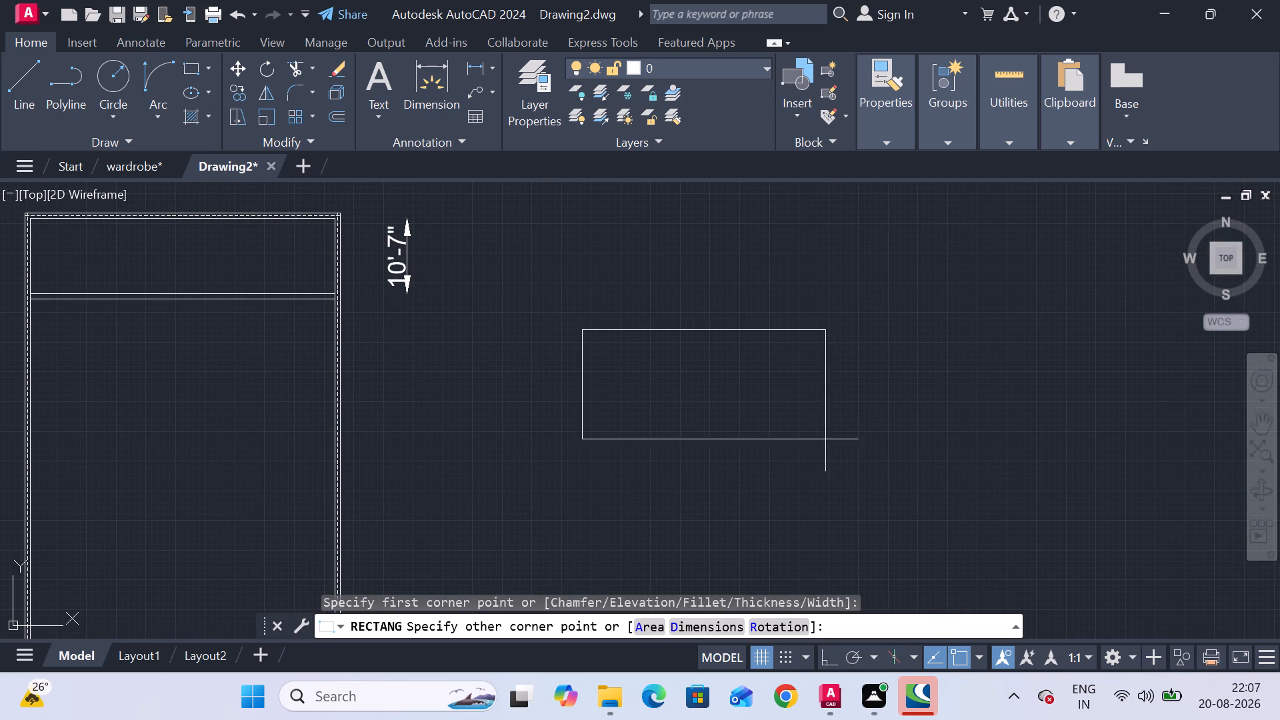
{"action": "left_click", "coordinate": [715, 628]}
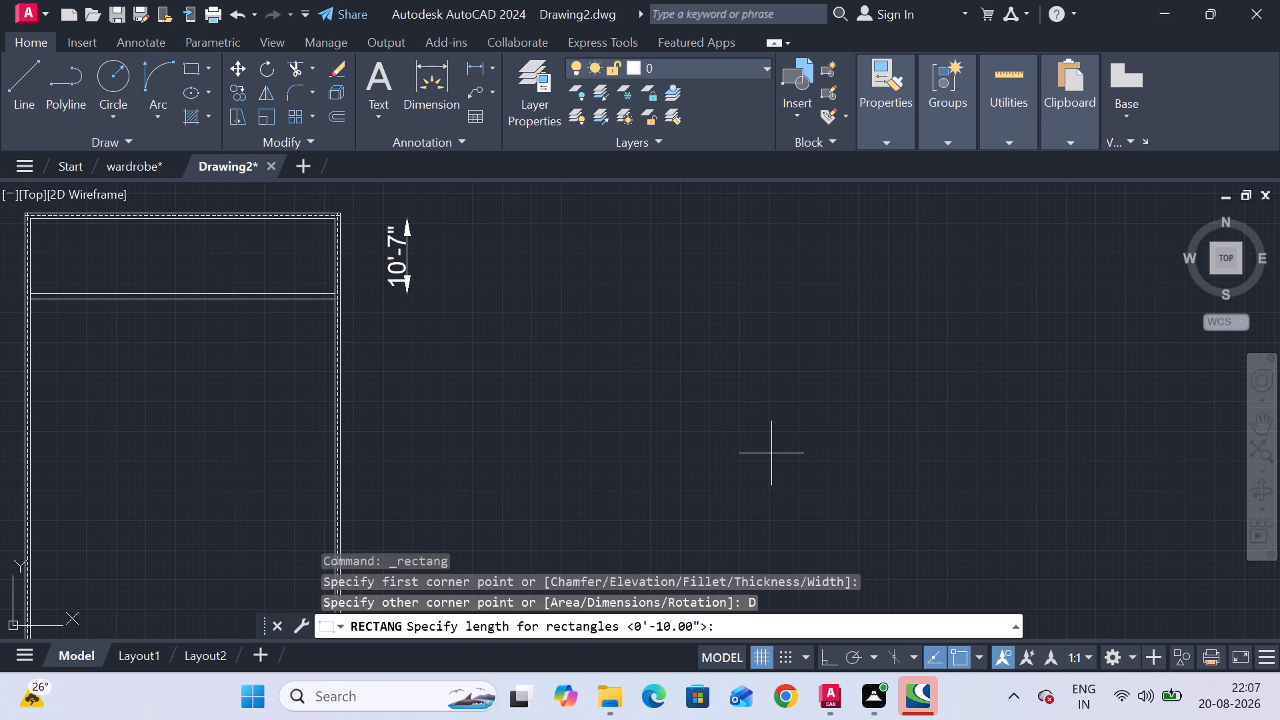
{"action": "key", "text": "7"}
{"action": "key", "text": "apostrophe"}
{"action": "key", "text": "Return"}
{"action": "type", "text": "13"}
{"action": "key", "text": "apostrophe"}
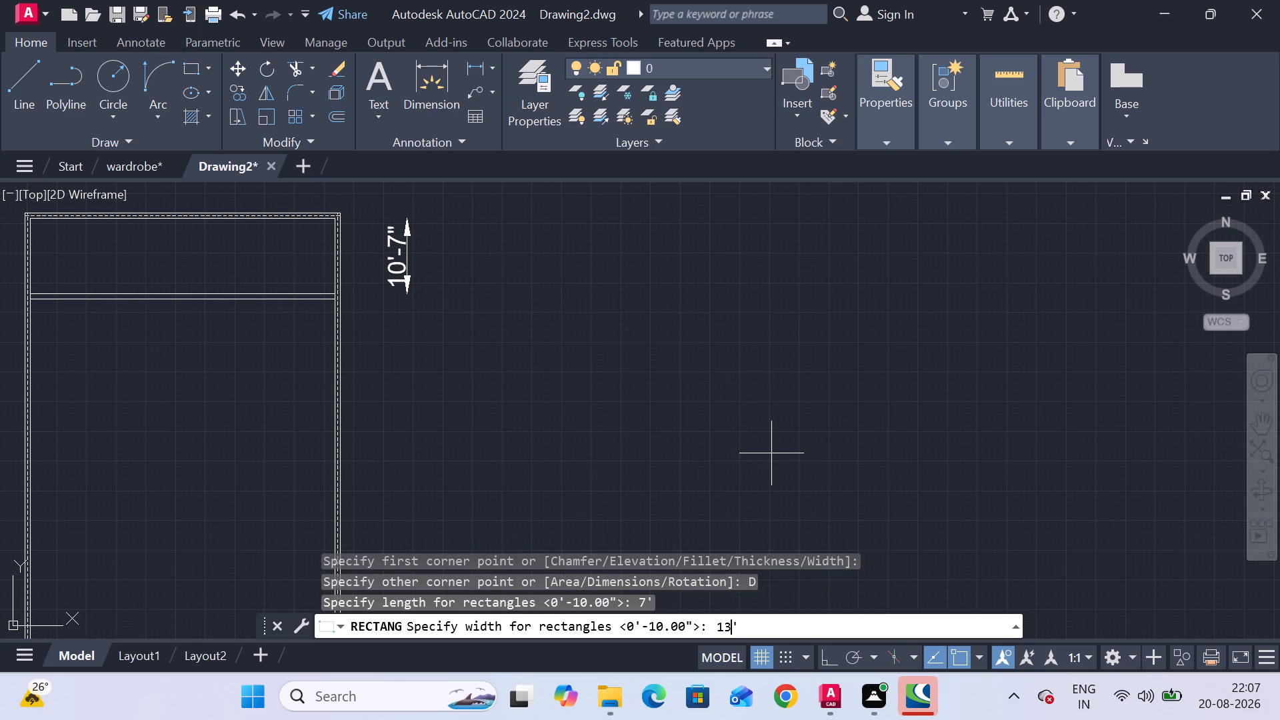
{"action": "key", "text": "Return"}
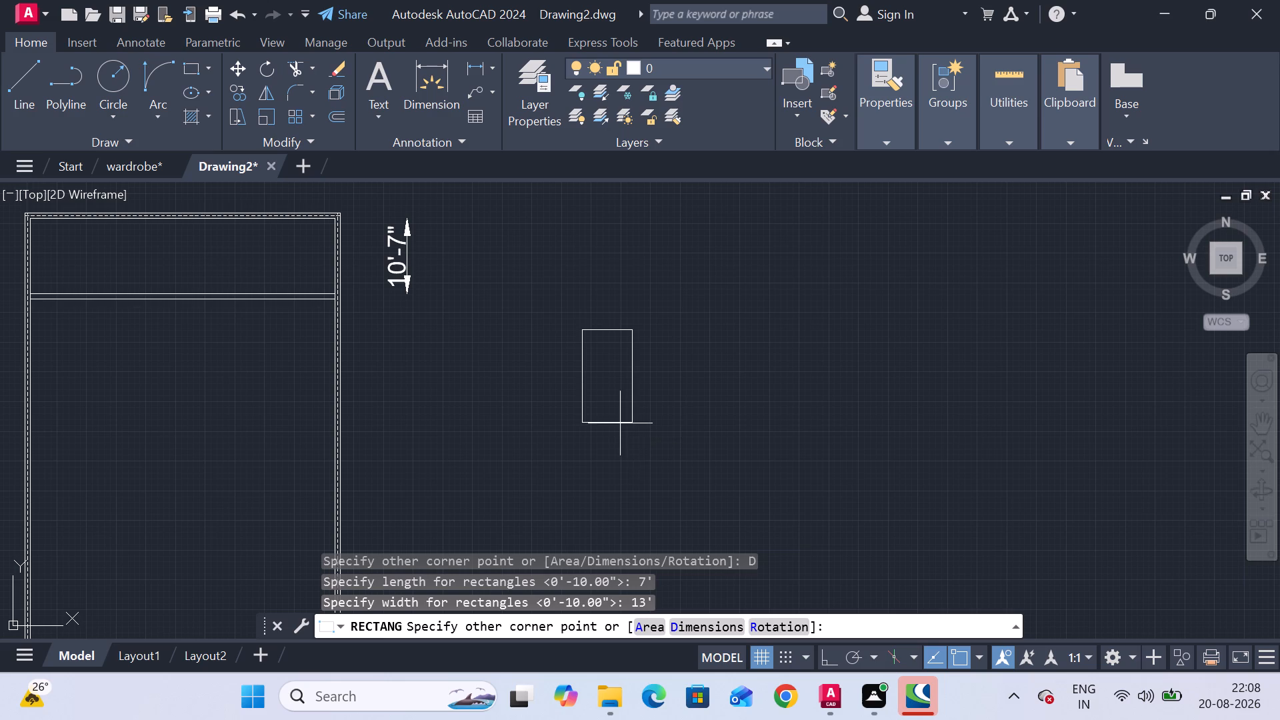
{"action": "left_click", "coordinate": [620, 423]}
Move the 7' by 13' rectangle by its upper-left corner, with Ortho off, to where the interior wall's lower face meets the left wall's inner face.
{"action": "left_click", "coordinate": [709, 433]}
{"action": "left_click", "coordinate": [571, 353]}
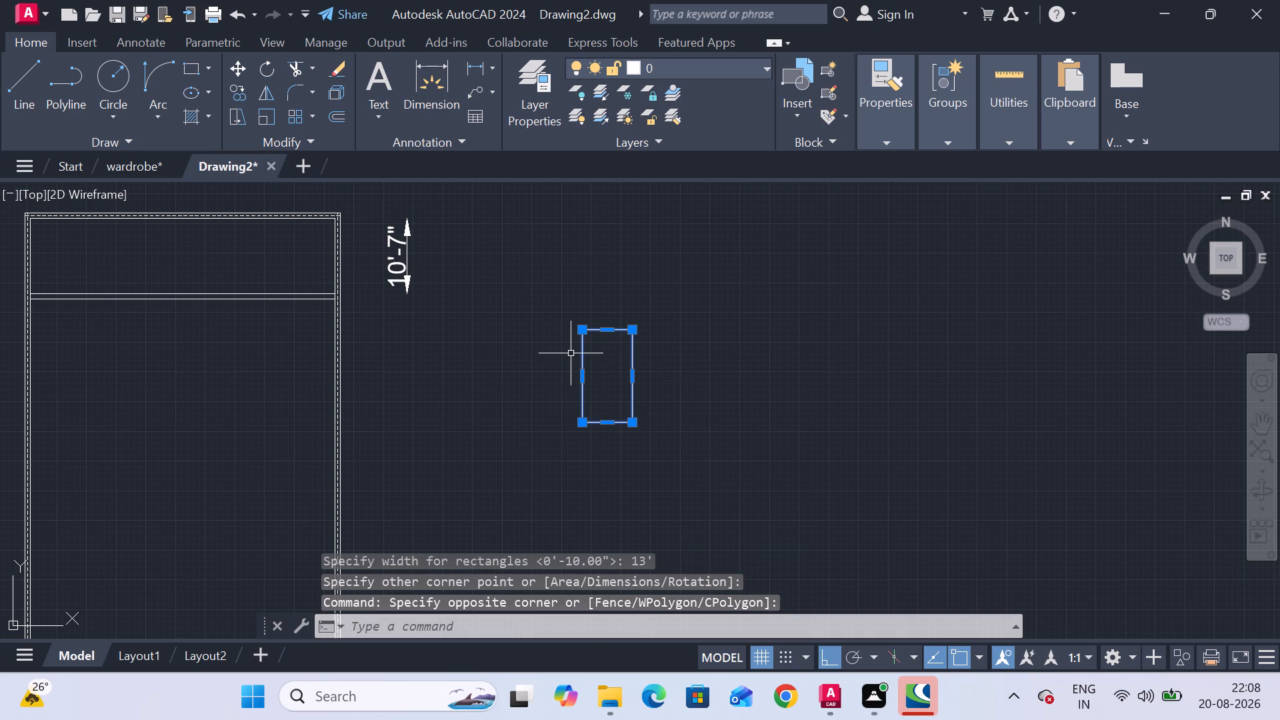
{"action": "right_click", "coordinate": [572, 353]}
{"action": "left_click", "coordinate": [629, 329]}
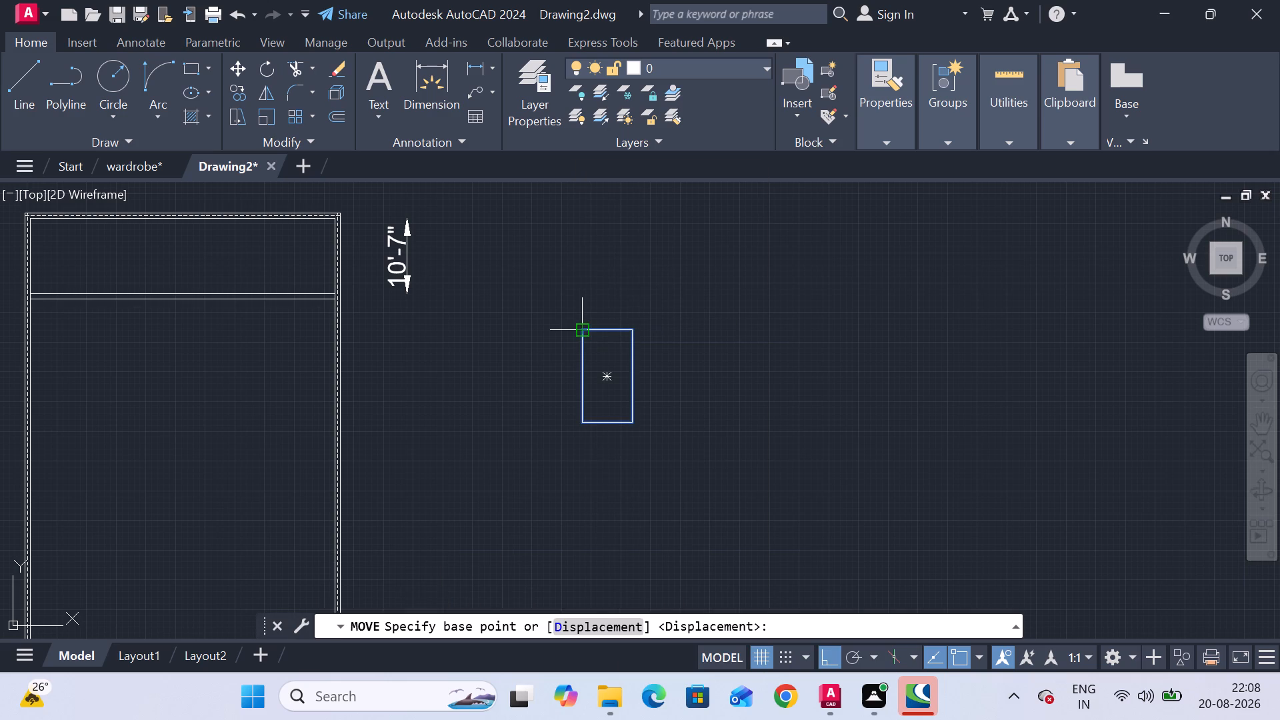
{"action": "left_click", "coordinate": [583, 329]}
{"action": "key", "text": "F8"}
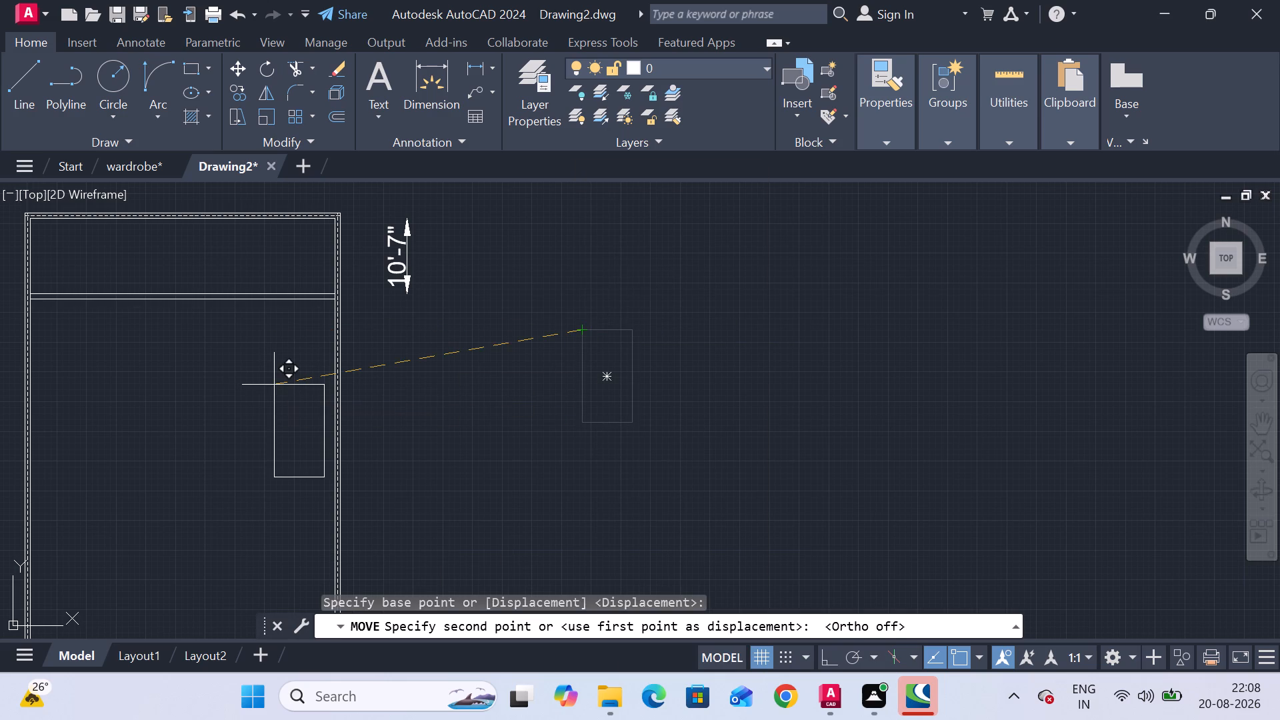
{"action": "middle_click_drag", "start_coordinate": [221, 391], "coordinate": [226, 391]}
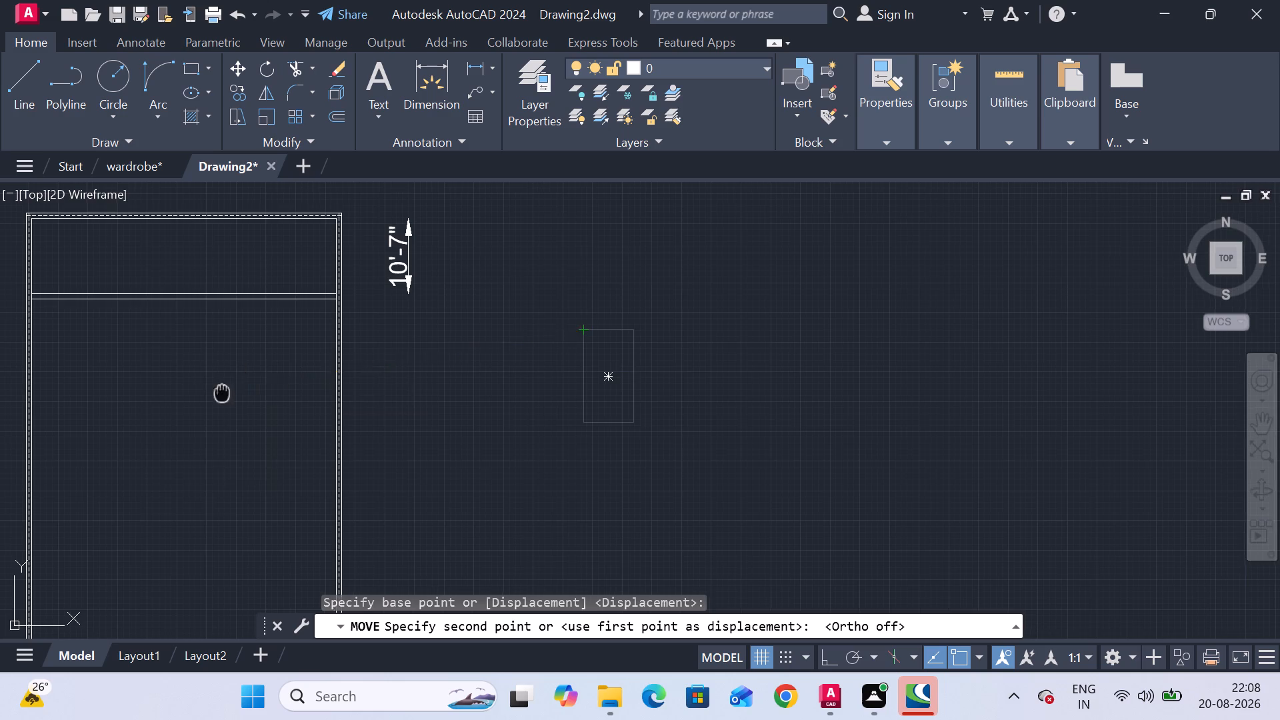
{"action": "middle_click_drag", "start_coordinate": [226, 391], "coordinate": [466, 331]}
{"action": "scroll", "coordinate": [317, 265], "scroll_direction": "up", "scroll_amount": 2}
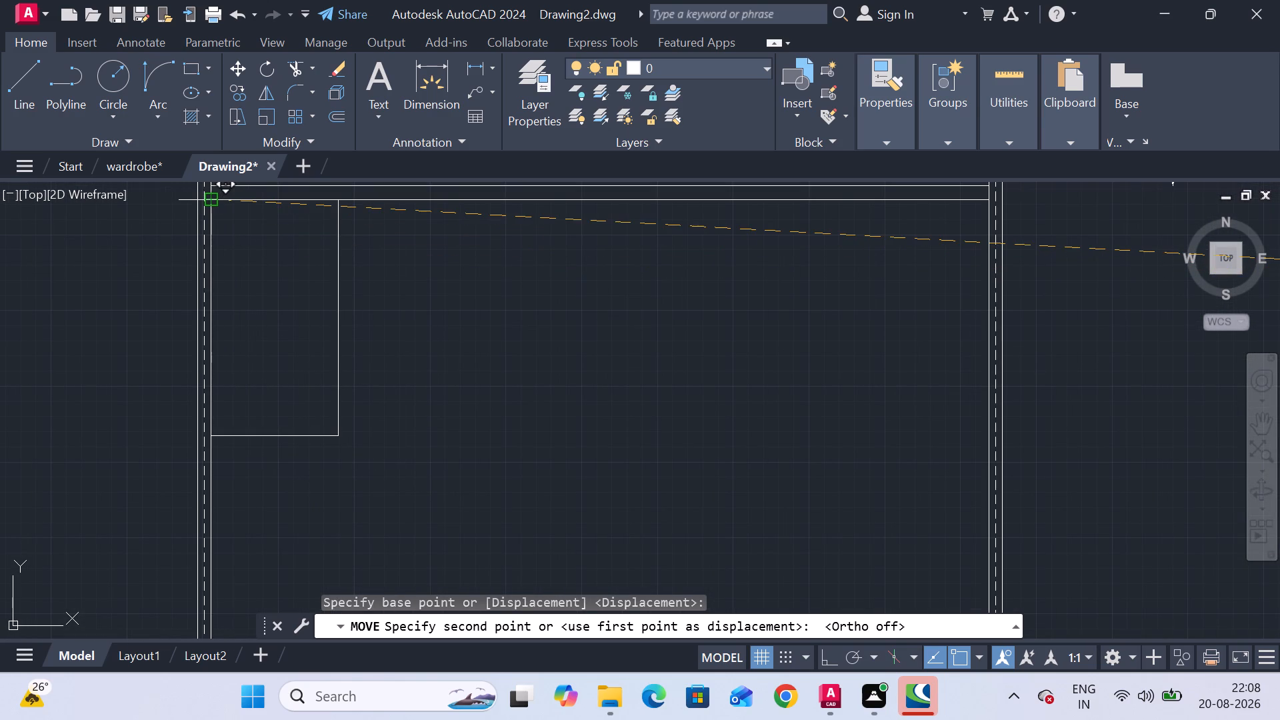
{"action": "scroll", "coordinate": [213, 205], "scroll_direction": "up", "scroll_amount": 3}
{"action": "middle_click_drag", "start_coordinate": [217, 216], "coordinate": [223, 231]}
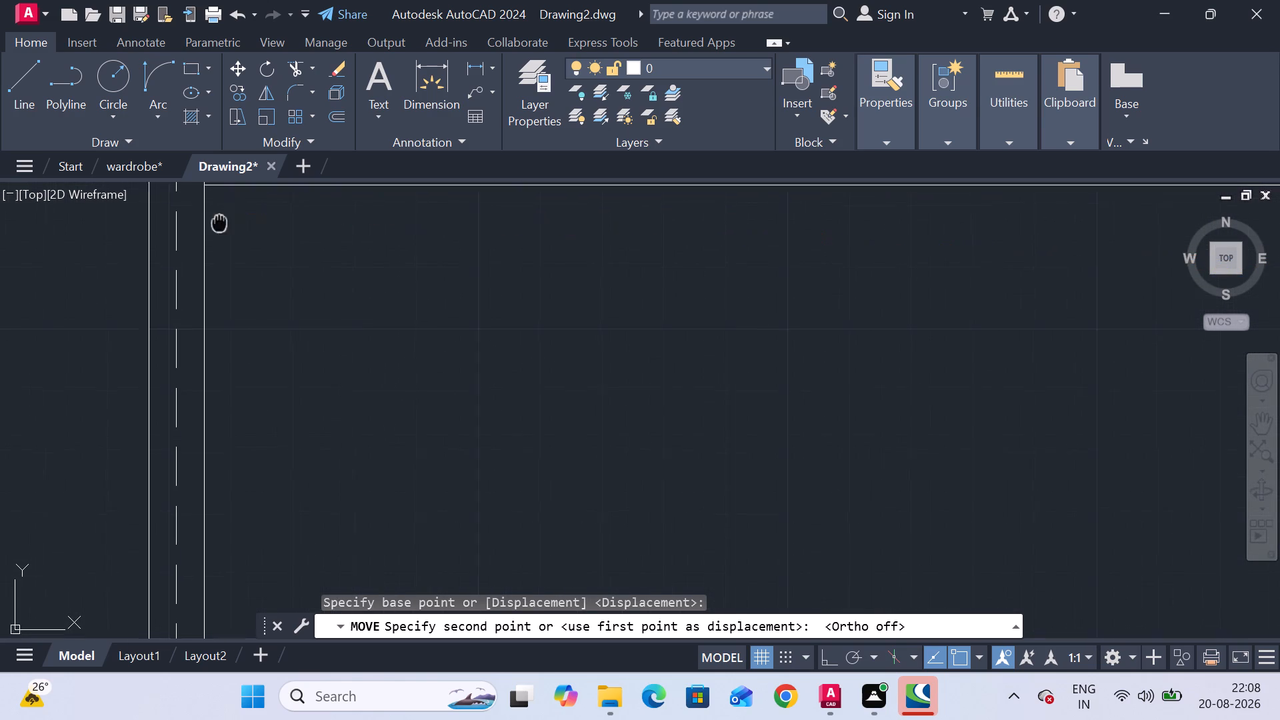
{"action": "middle_click_drag", "start_coordinate": [223, 231], "coordinate": [243, 327]}
{"action": "left_click", "coordinate": [231, 296]}
{"action": "scroll", "coordinate": [577, 400], "scroll_direction": "down", "scroll_amount": 1}
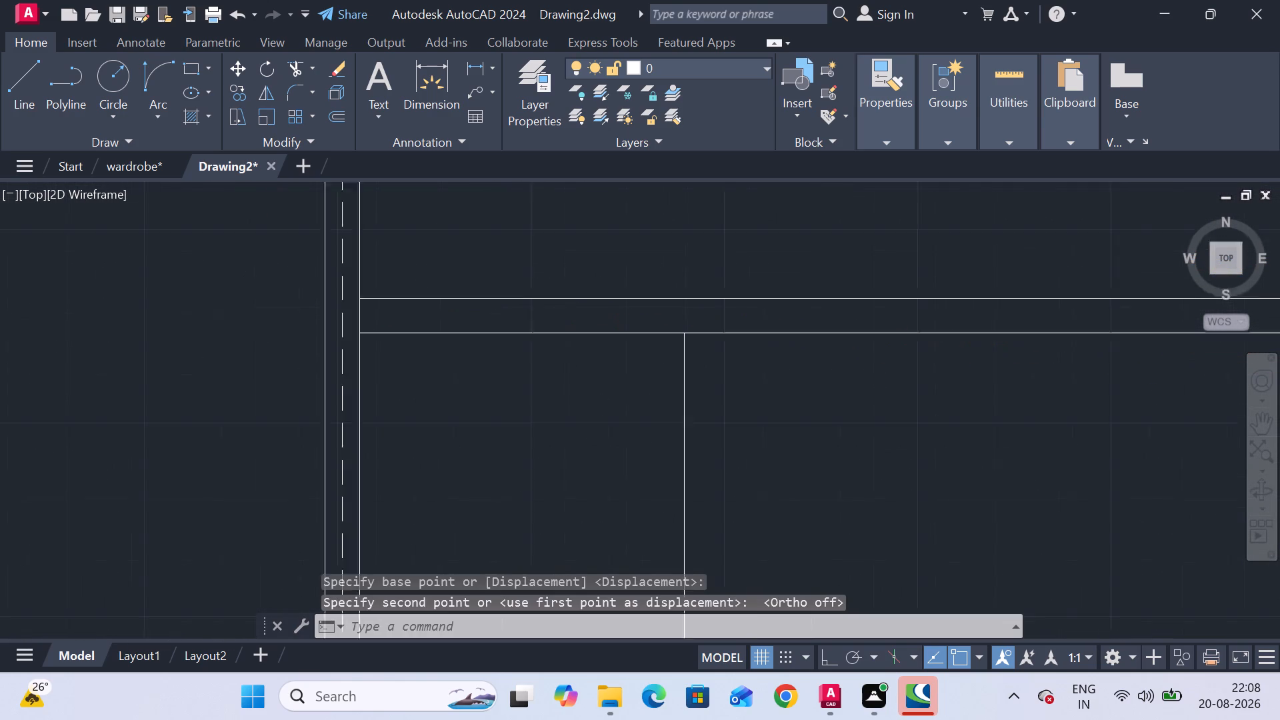
{"action": "scroll", "coordinate": [577, 400], "scroll_direction": "down", "scroll_amount": 2}
{"action": "middle_click_drag", "start_coordinate": [579, 400], "coordinate": [473, 243]}
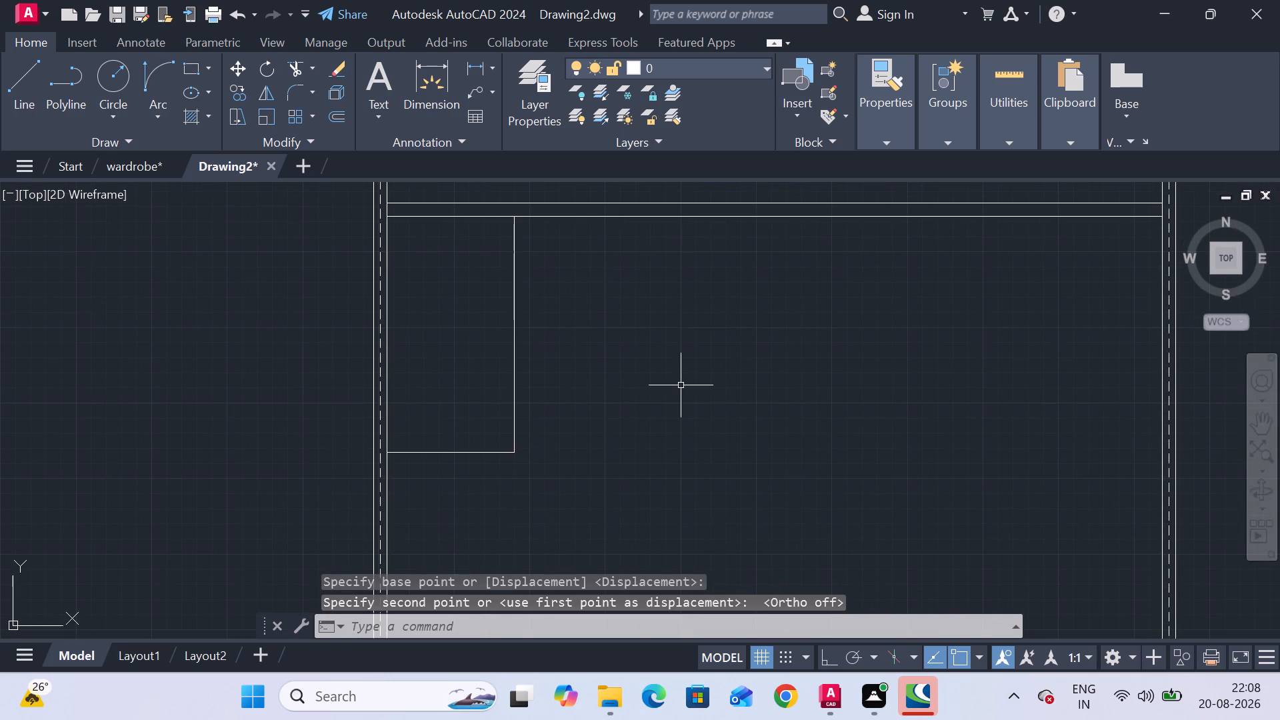
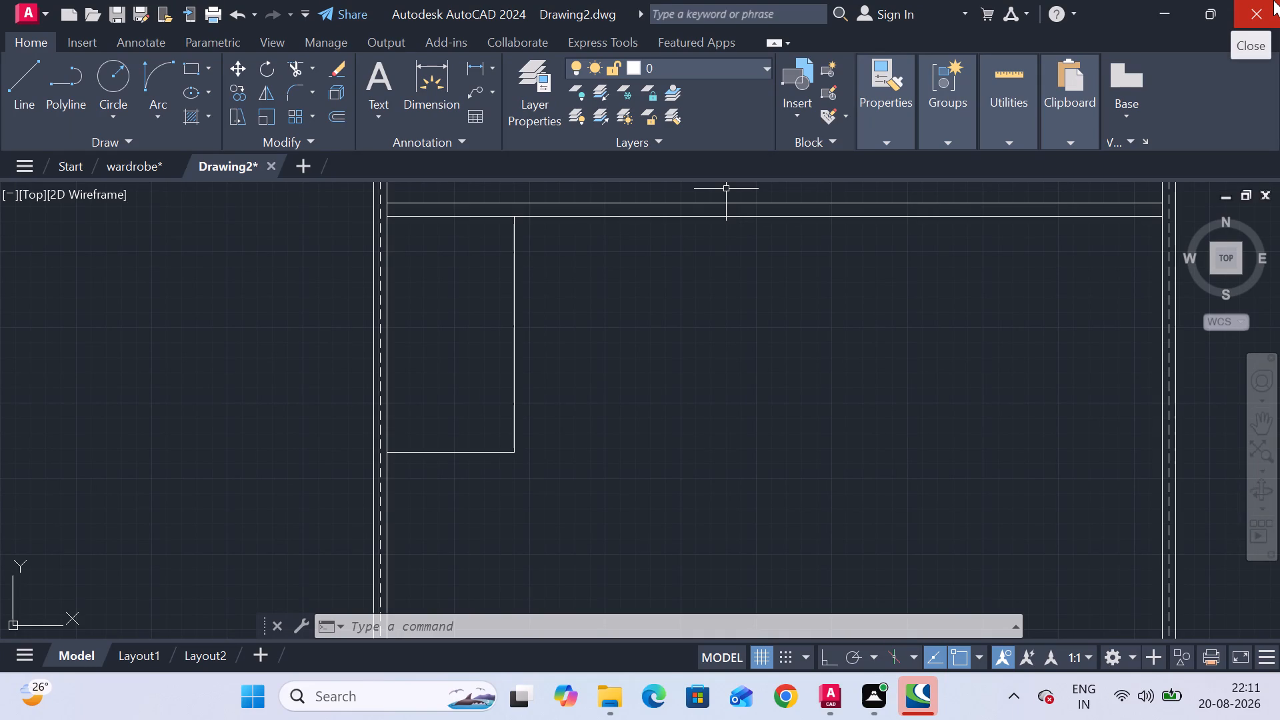
Draw a rectangle 15'4" long and 13' wide in the empty area to the right of the floor plan.
{"action": "scroll", "coordinate": [743, 413], "scroll_direction": "down", "scroll_amount": 2}
{"action": "middle_click_drag", "start_coordinate": [740, 412], "coordinate": [521, 346]}
{"action": "scroll", "coordinate": [517, 342], "scroll_direction": "down", "scroll_amount": 1}
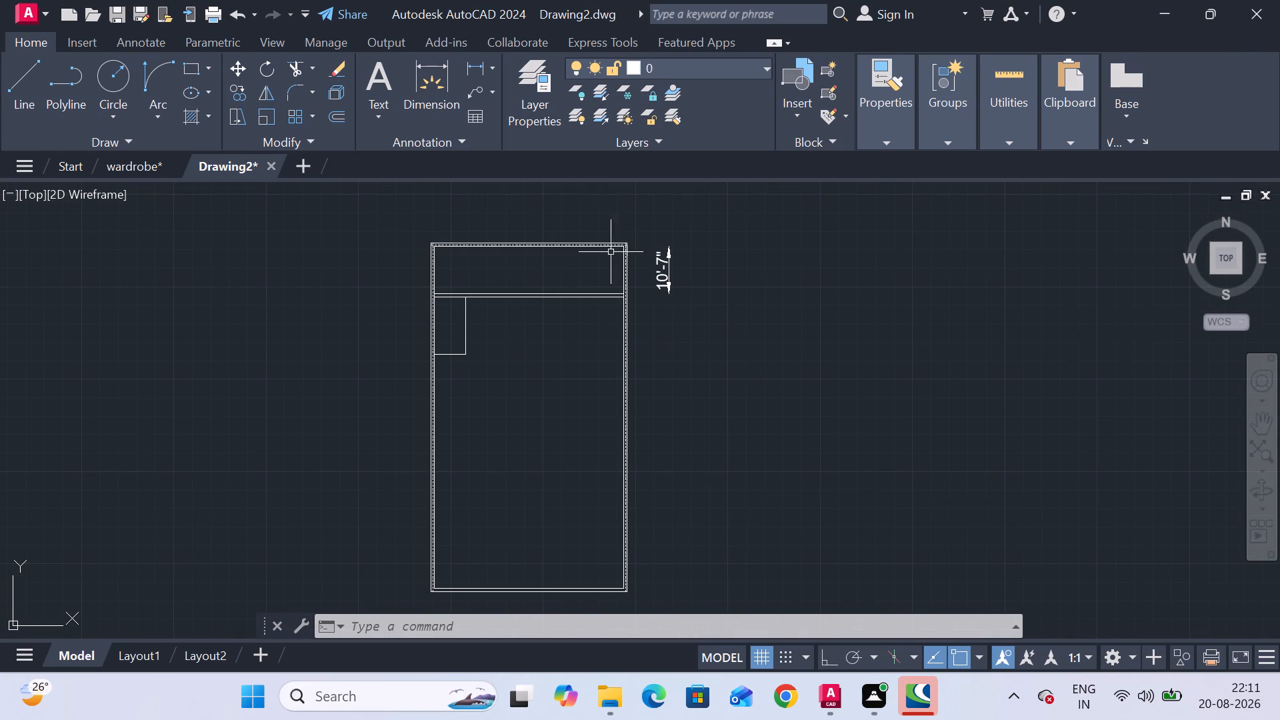
{"action": "left_click", "coordinate": [189, 67]}
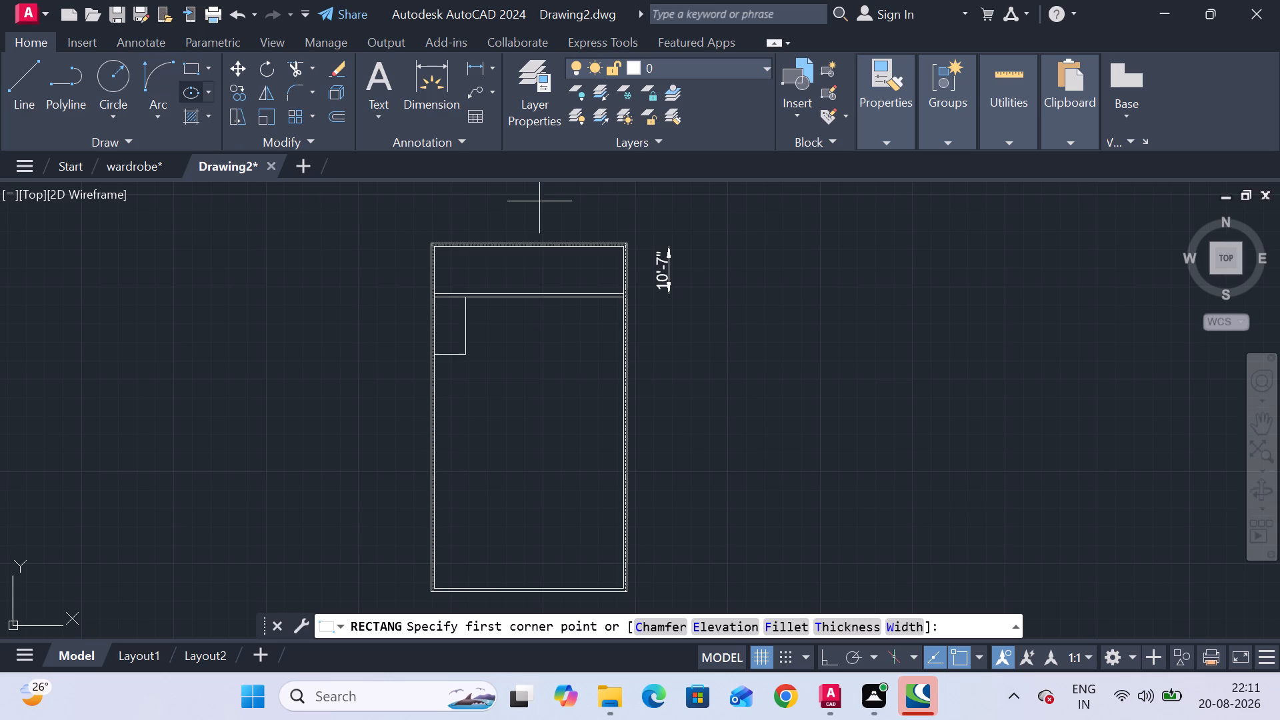
{"action": "left_click", "coordinate": [783, 355]}
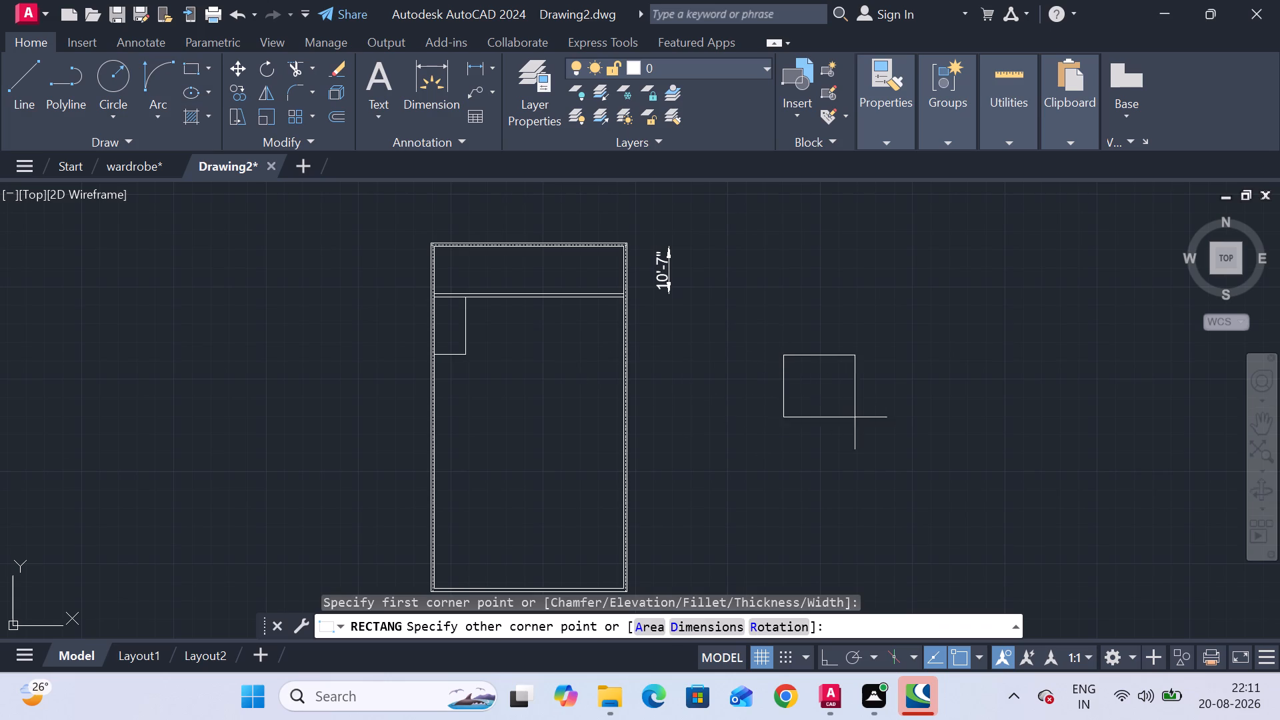
{"action": "left_click", "coordinate": [720, 627]}
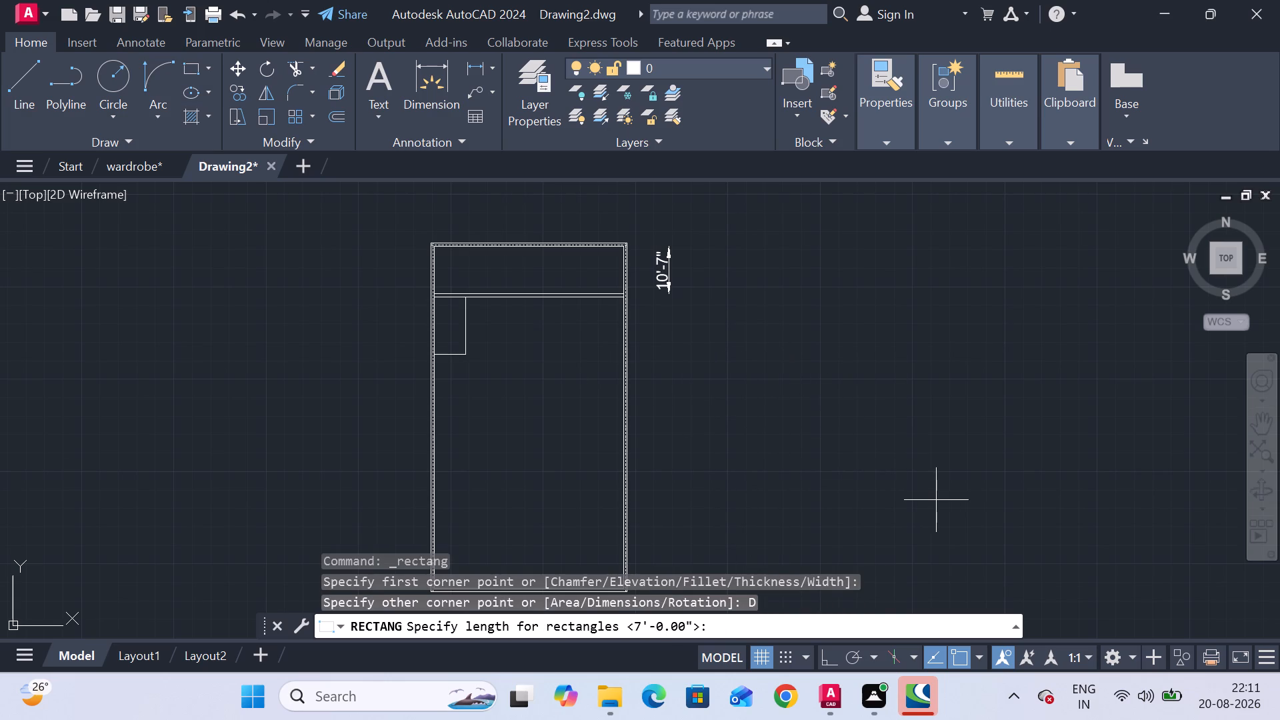
{"action": "type", "text": "15"}
{"action": "key", "text": "apostrophe"}
{"action": "key", "text": "4"}
{"action": "key", "text": "shift+quotedbl"}
{"action": "key", "text": "Return"}
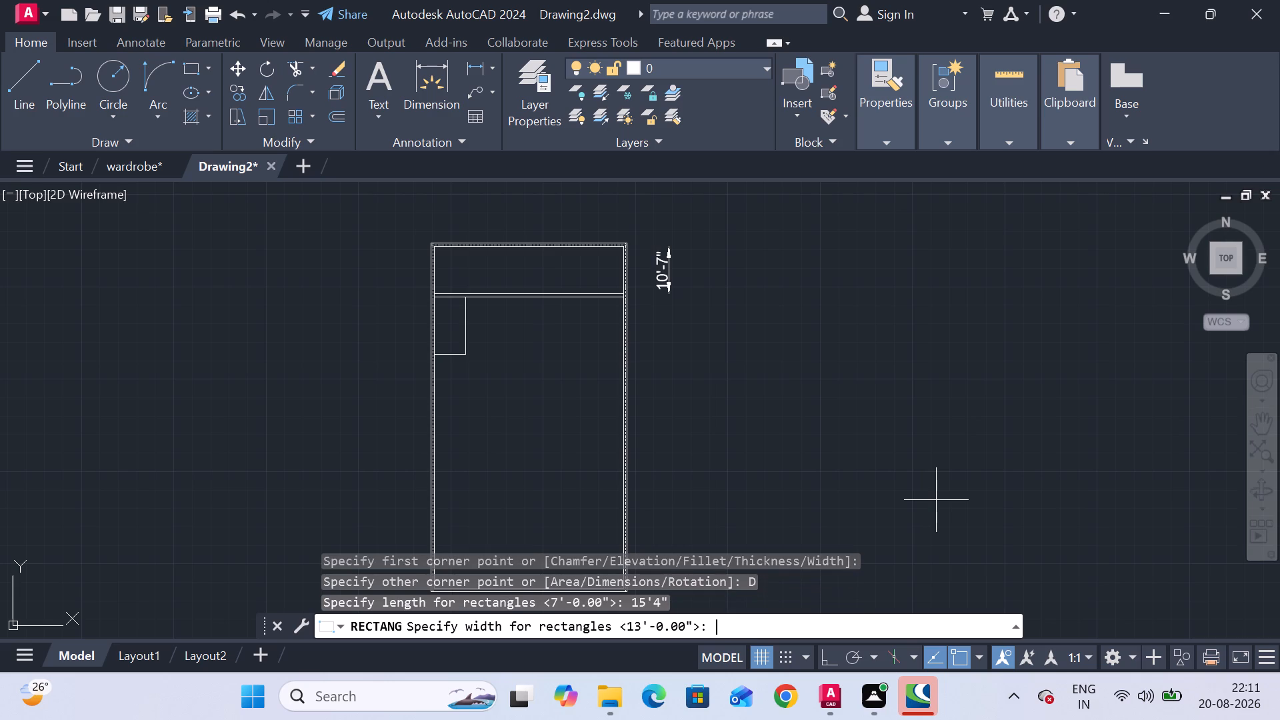
{"action": "type", "text": "13'"}
{"action": "key", "text": "Return"}
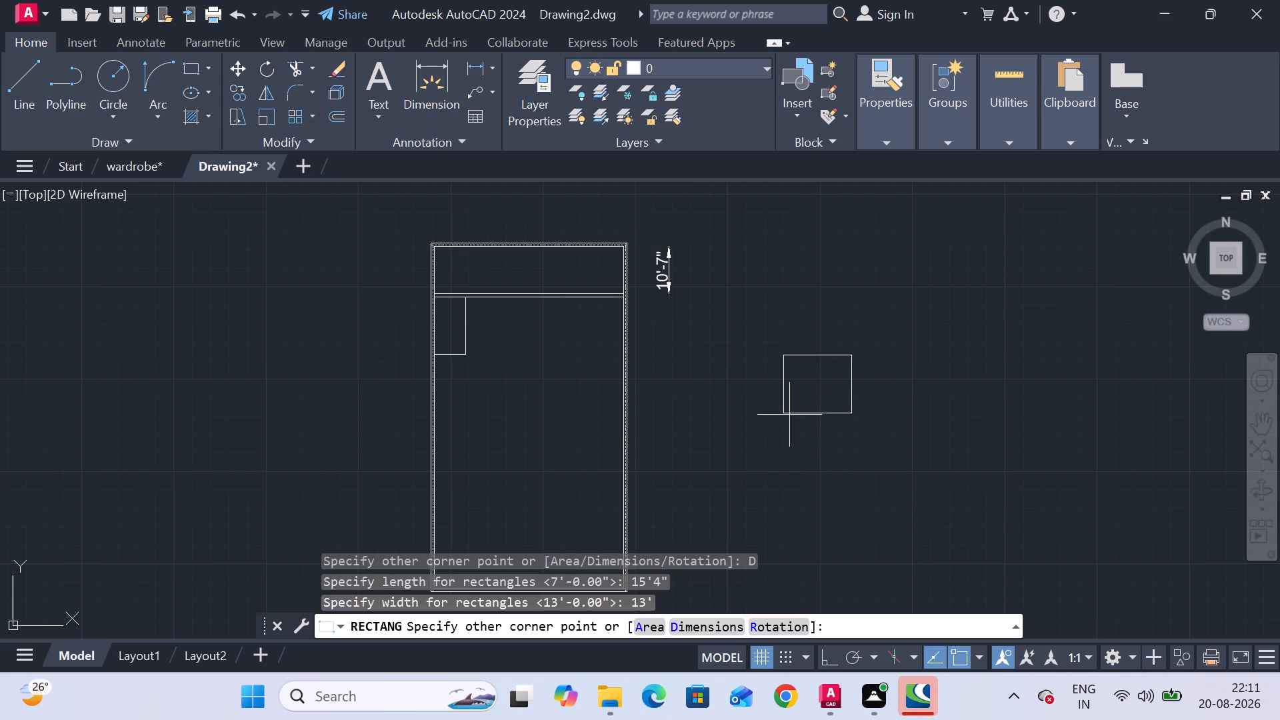
{"action": "scroll", "coordinate": [585, 400], "scroll_direction": "down", "scroll_amount": 1}
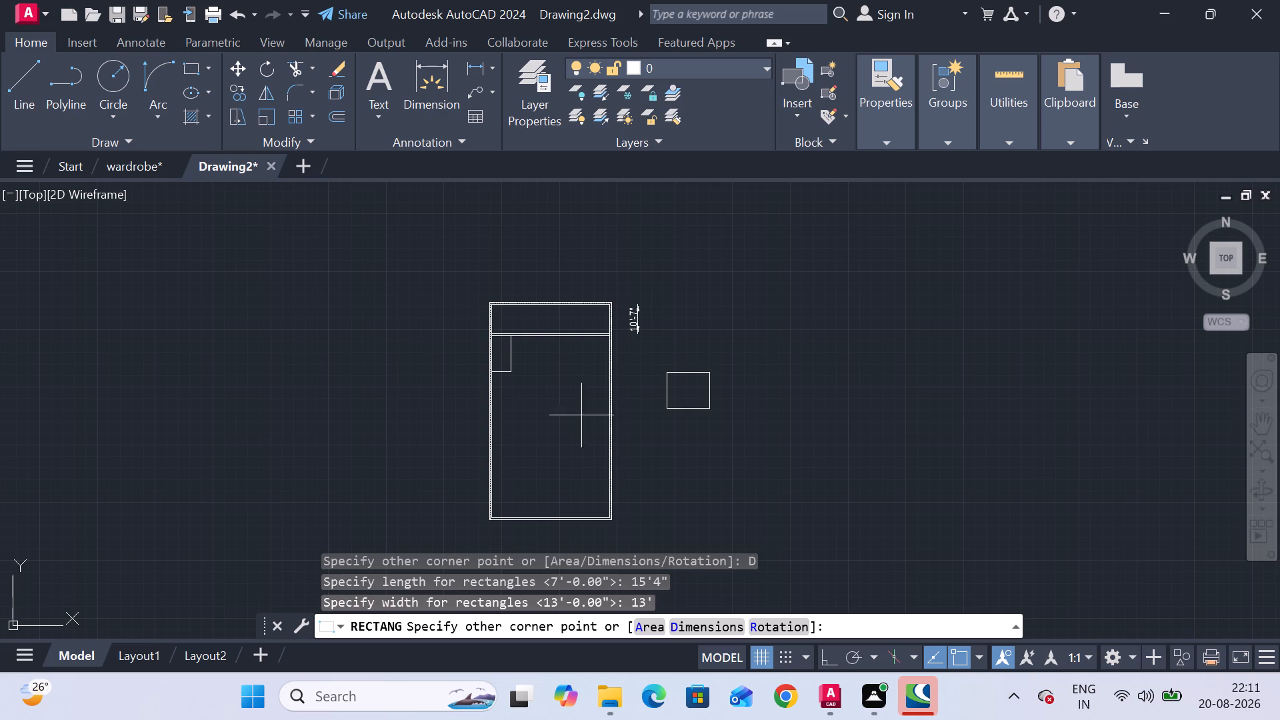
{"action": "left_click", "coordinate": [677, 408]}
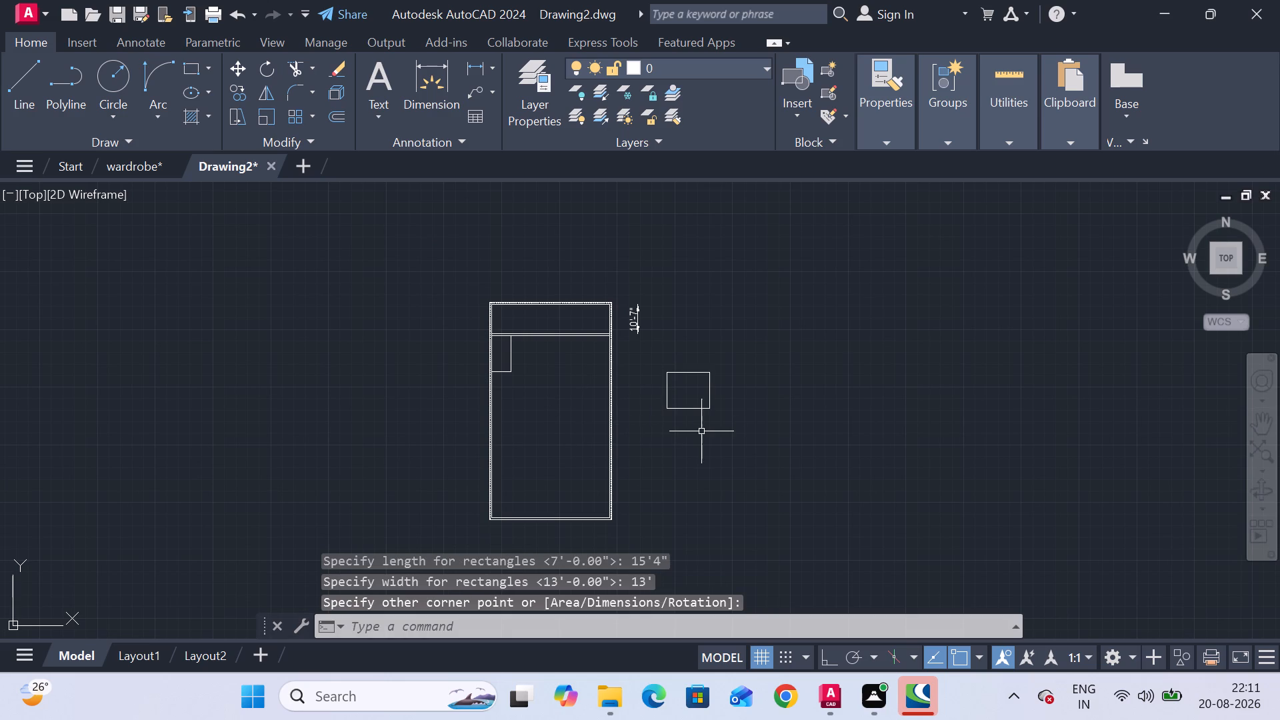
{"action": "key", "text": "Escape"}
Move the 15'4" by 13' rectangle by its upper-left corner to the upper-right corner of the 7' by 13' room.
{"action": "left_click", "coordinate": [705, 407]}
{"action": "right_click", "coordinate": [705, 407]}
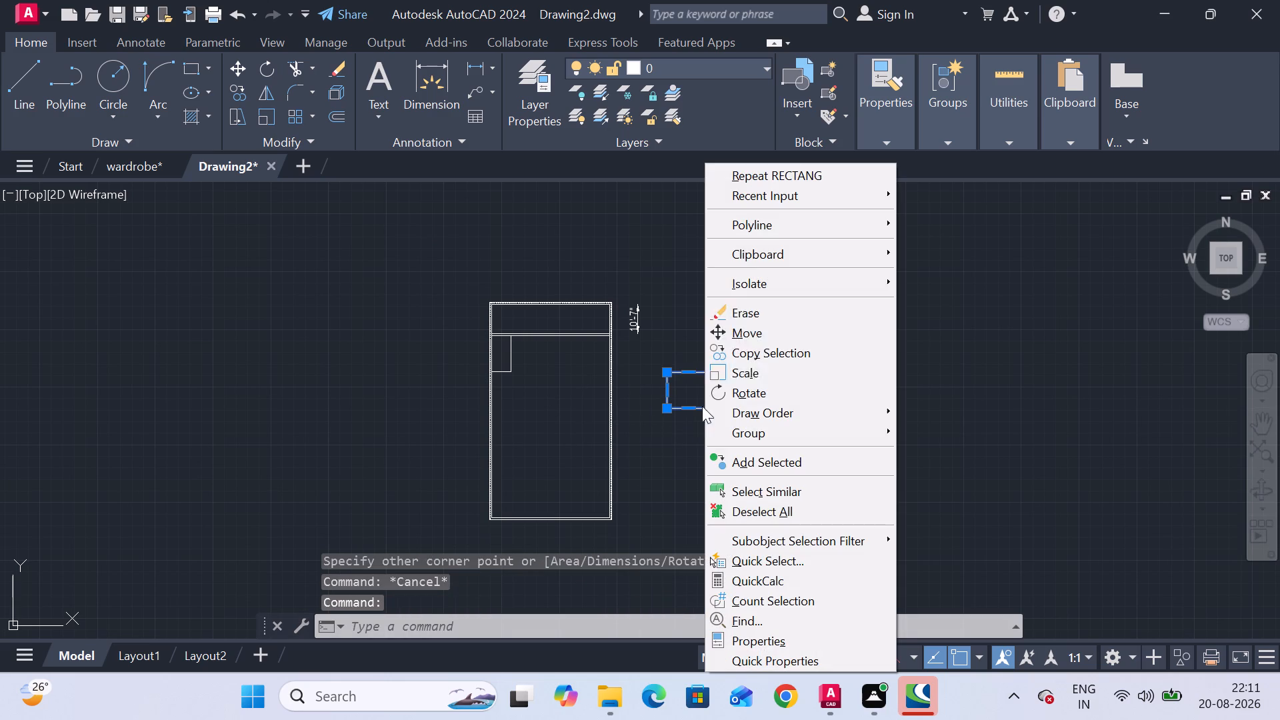
{"action": "left_click", "coordinate": [750, 330]}
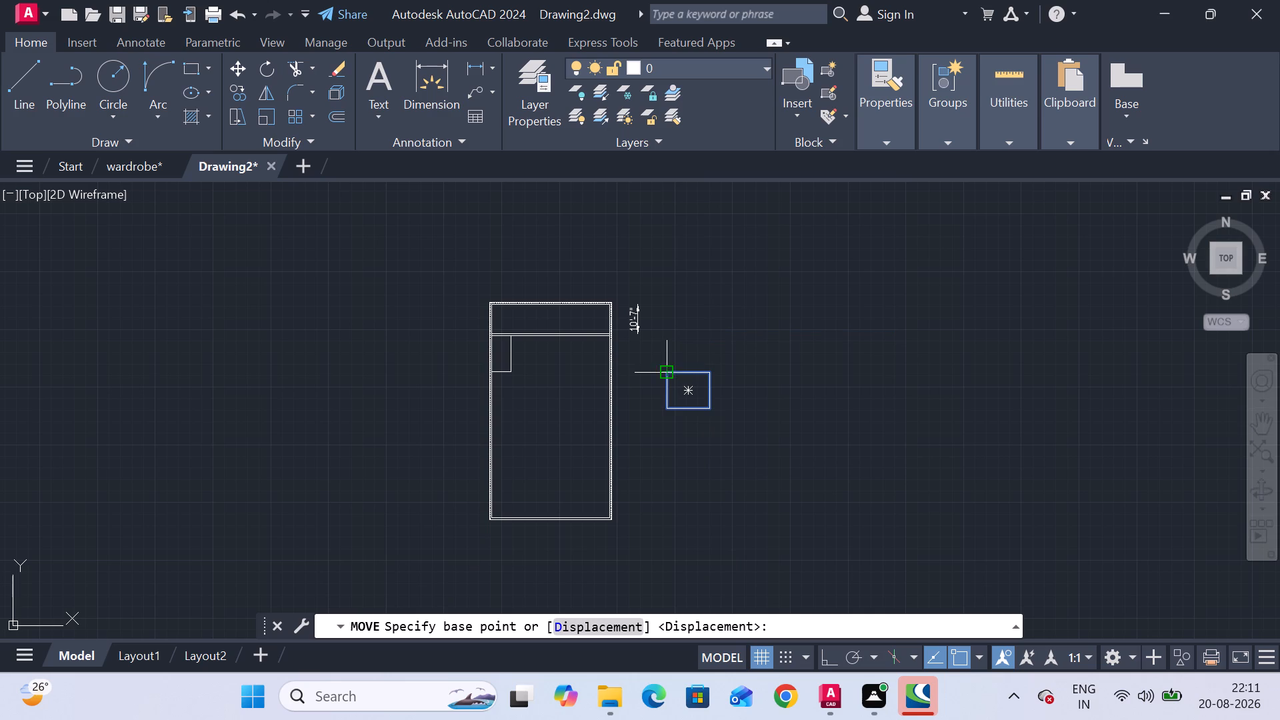
{"action": "left_click", "coordinate": [671, 371]}
{"action": "scroll", "coordinate": [532, 341], "scroll_direction": "up", "scroll_amount": 2}
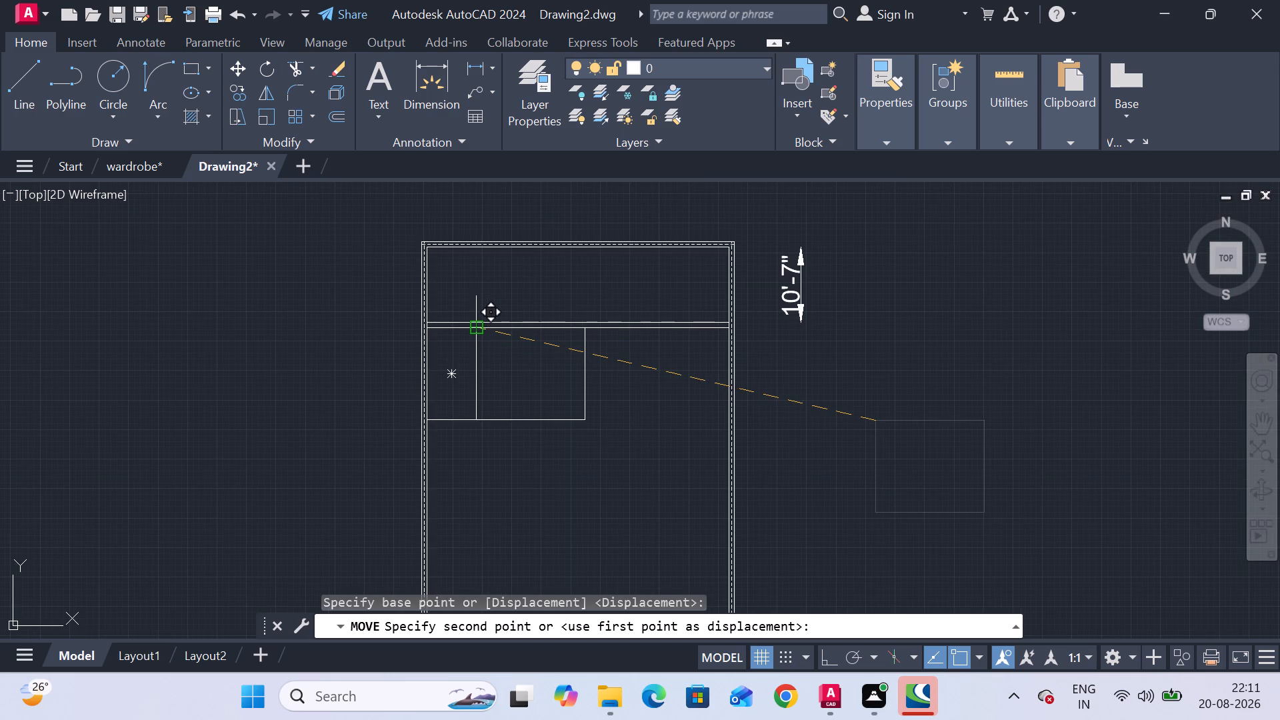
{"action": "left_click", "coordinate": [476, 333]}
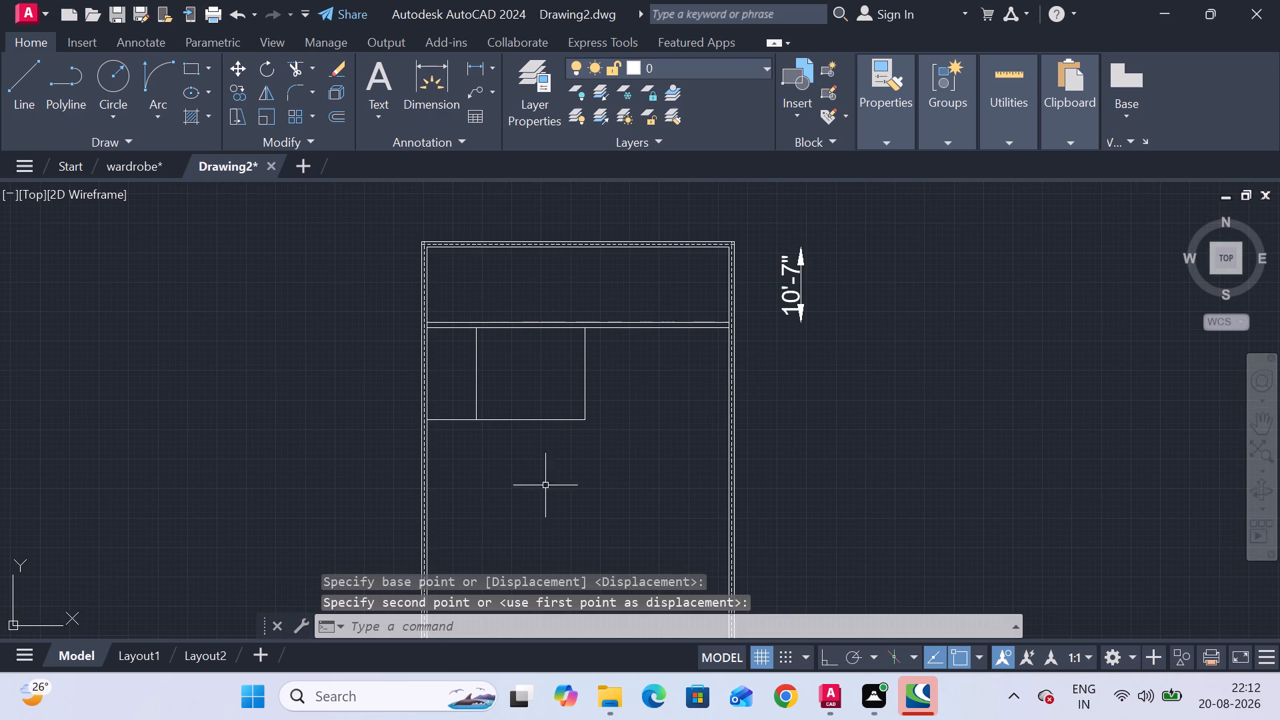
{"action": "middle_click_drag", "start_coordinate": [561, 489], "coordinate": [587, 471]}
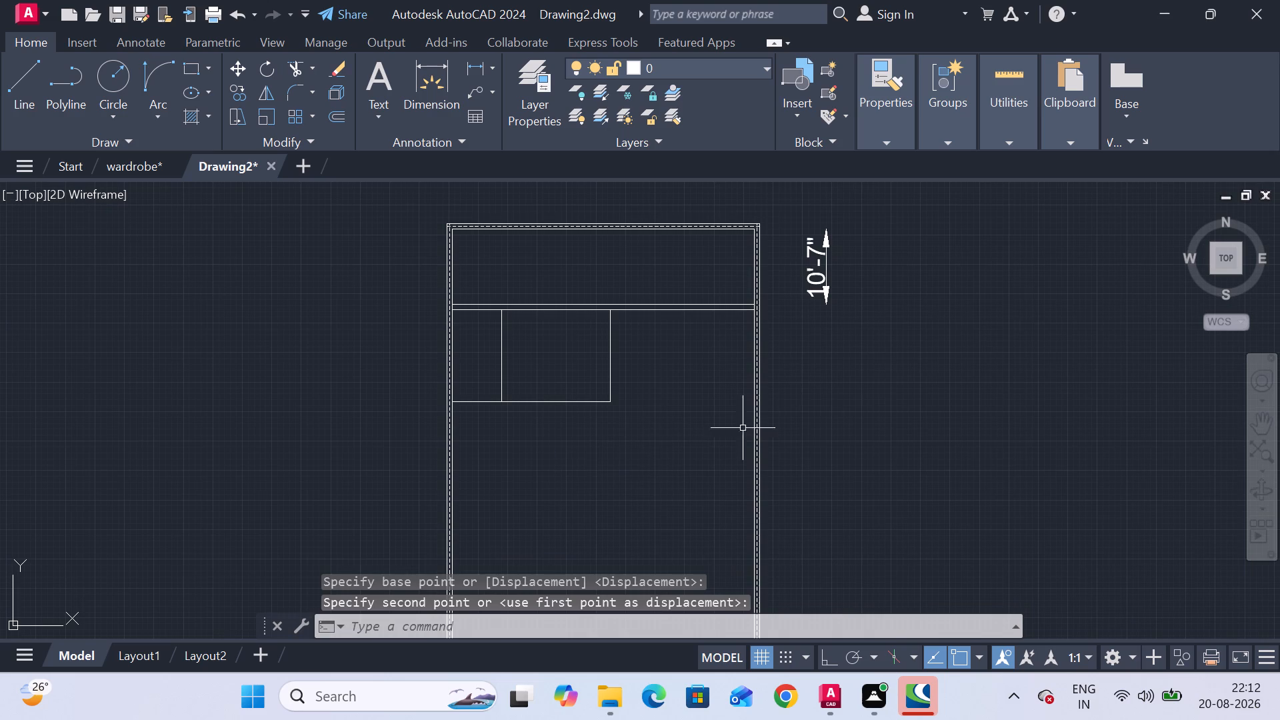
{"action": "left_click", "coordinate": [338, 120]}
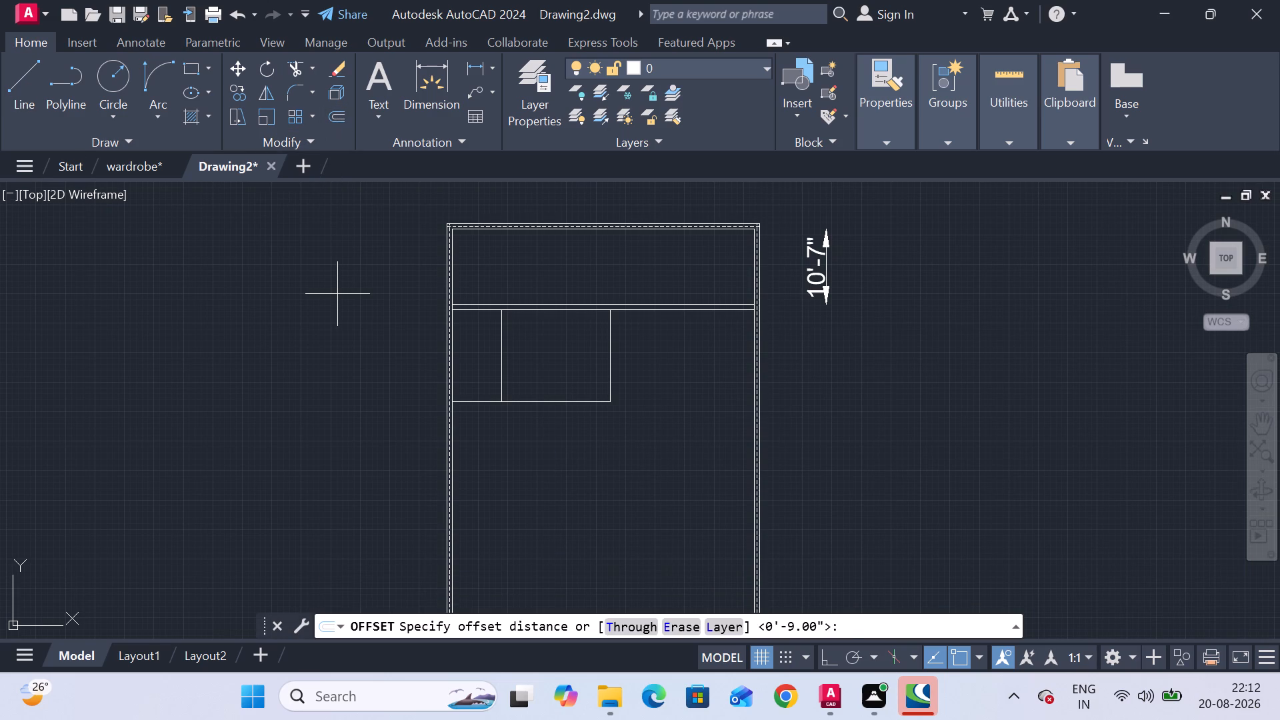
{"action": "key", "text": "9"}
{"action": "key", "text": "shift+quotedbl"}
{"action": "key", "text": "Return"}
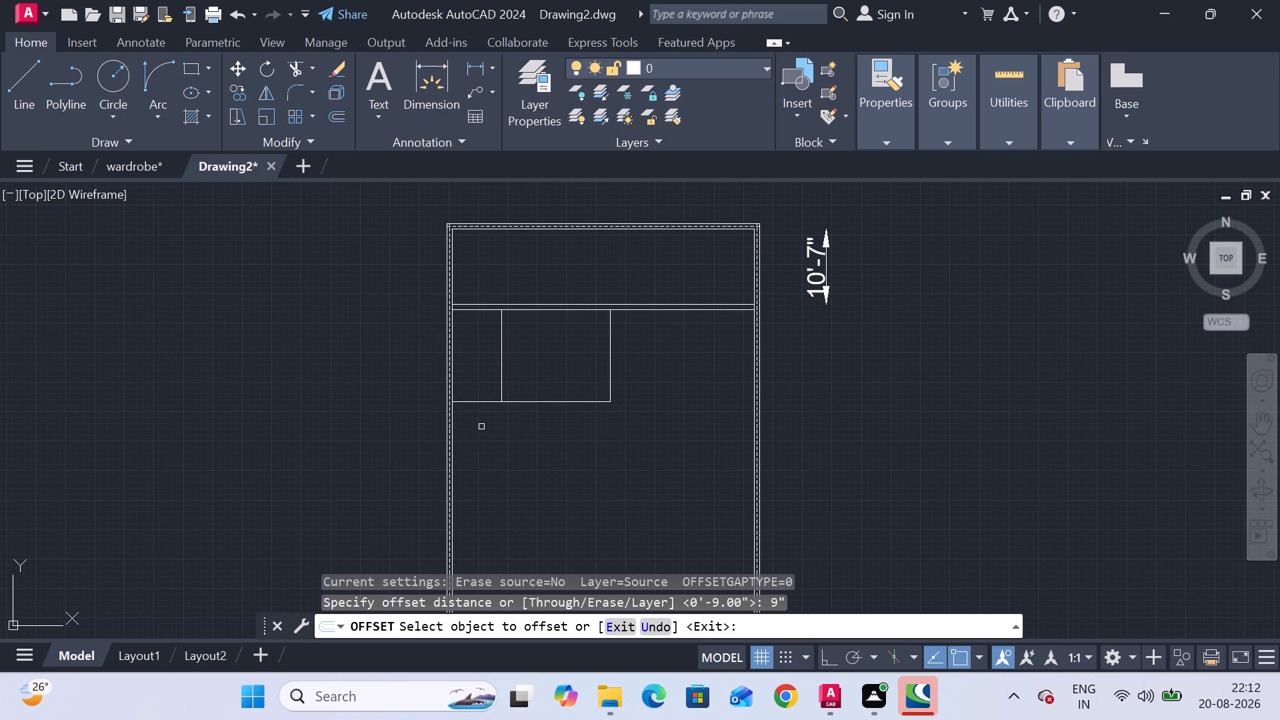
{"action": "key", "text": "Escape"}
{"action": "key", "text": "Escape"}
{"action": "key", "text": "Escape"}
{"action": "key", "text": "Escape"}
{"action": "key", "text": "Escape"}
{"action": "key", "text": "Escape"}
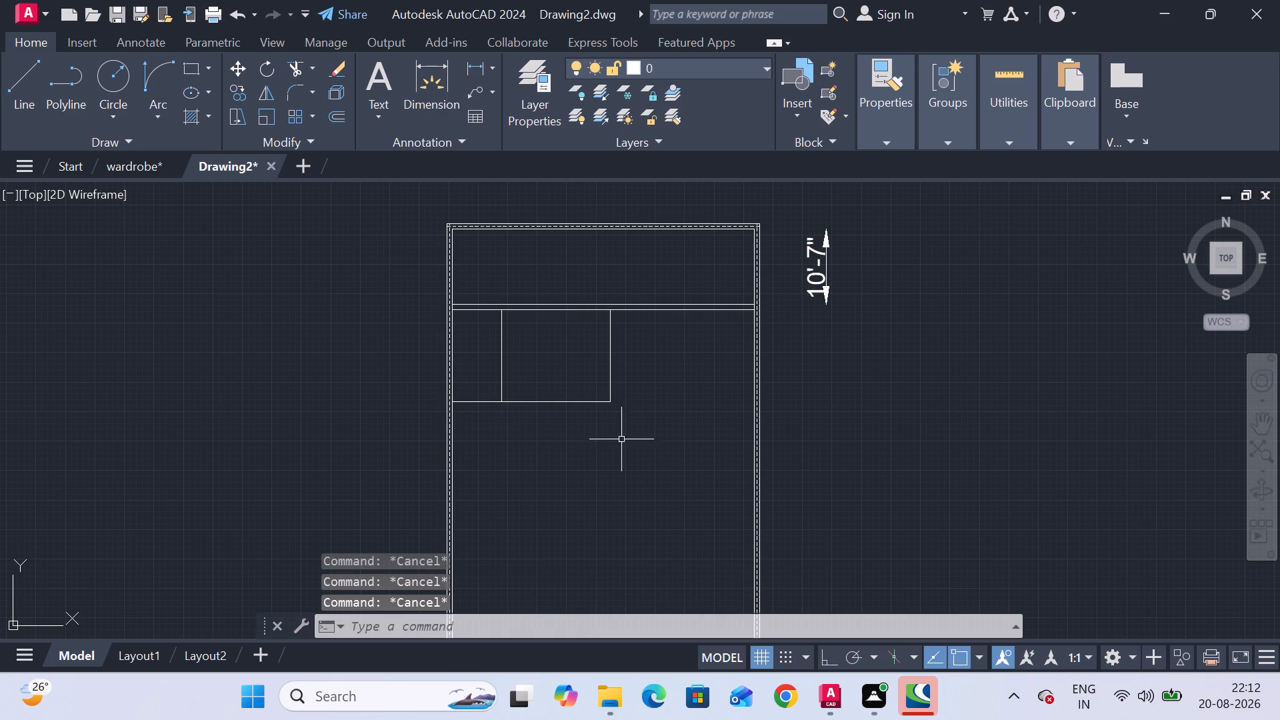
Group the 7' by 13' and 15'4" by 13' room rectangles.
{"action": "left_click", "coordinate": [638, 447]}
{"action": "left_click", "coordinate": [491, 355]}
{"action": "type", "text": "group"}
{"action": "key", "text": "Return"}
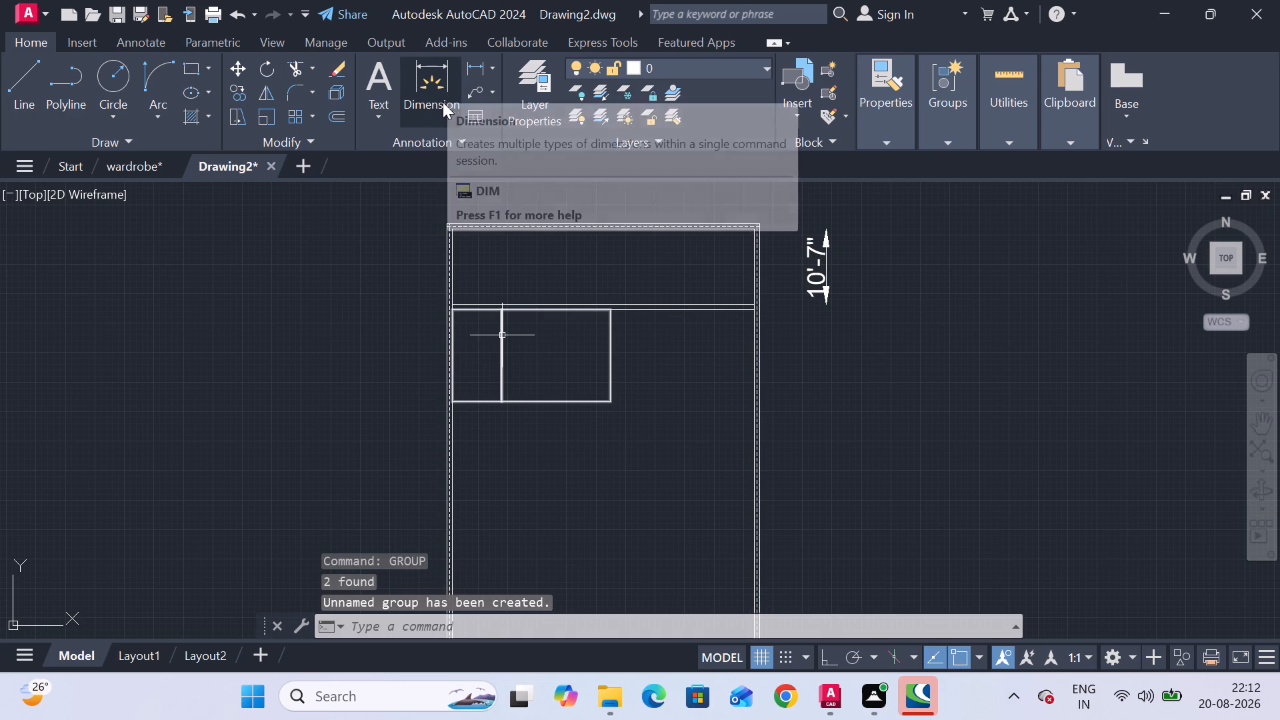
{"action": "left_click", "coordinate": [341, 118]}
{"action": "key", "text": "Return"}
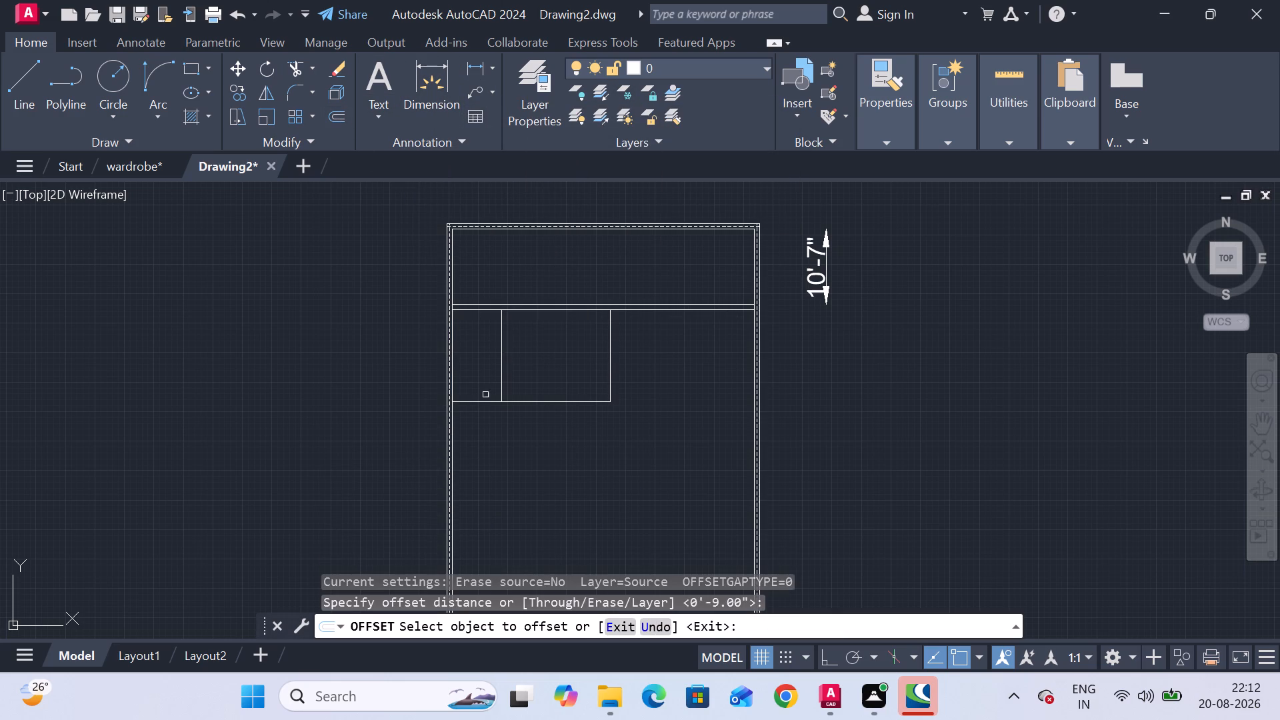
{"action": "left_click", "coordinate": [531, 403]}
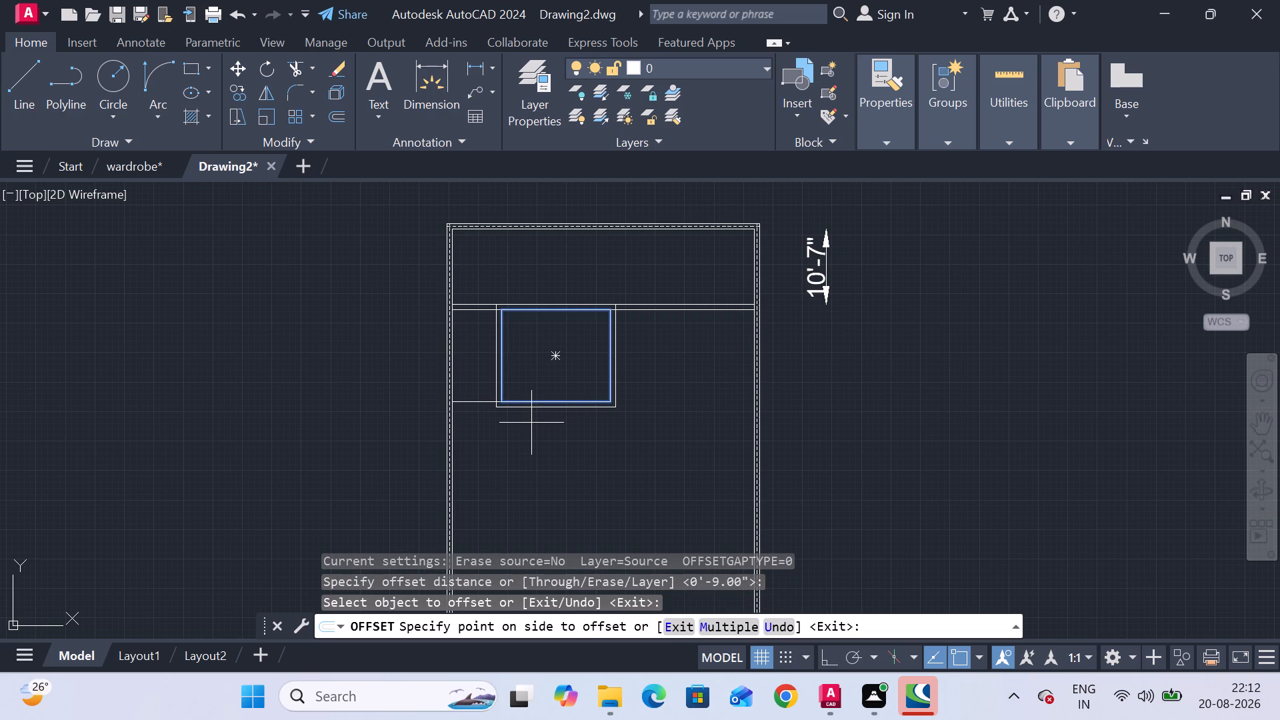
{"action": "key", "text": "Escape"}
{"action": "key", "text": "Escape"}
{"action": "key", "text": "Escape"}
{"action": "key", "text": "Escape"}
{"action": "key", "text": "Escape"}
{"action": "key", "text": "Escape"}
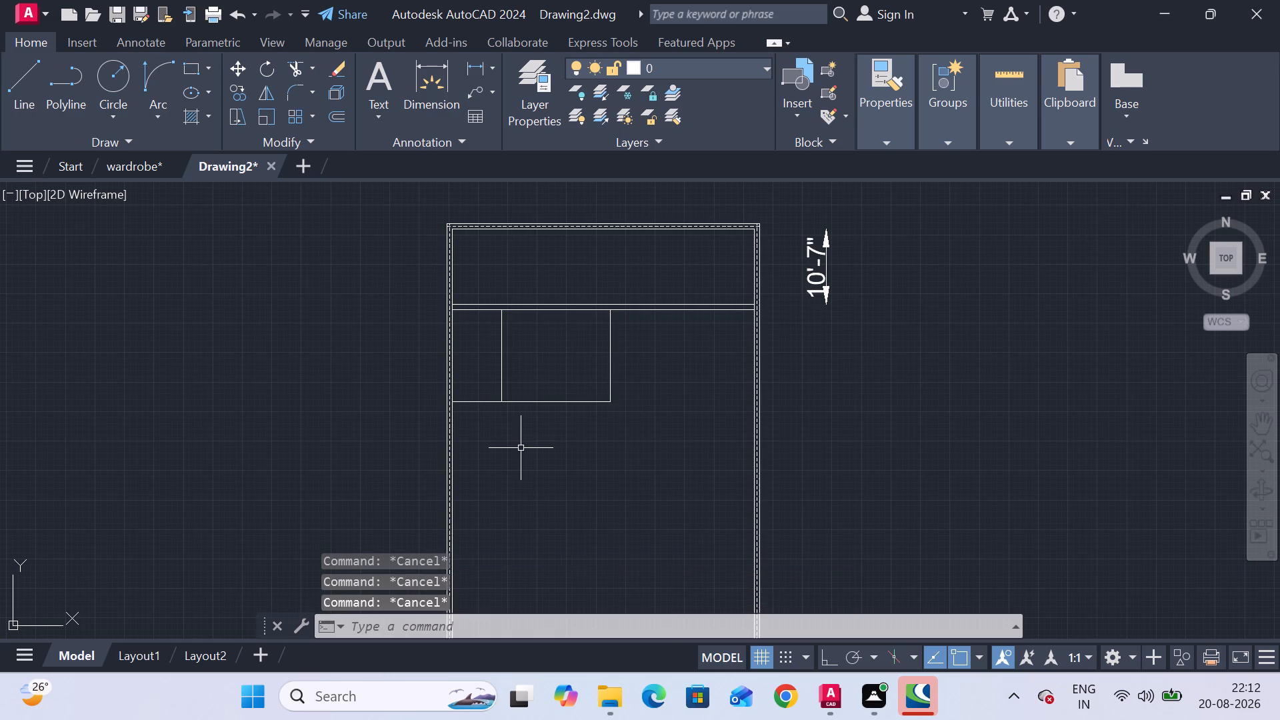
With Ortho on, draw a line 9" down from the rooms' lower-left corner, continuing horizontally until aligned with the 15'4" room's right edge.
{"action": "scroll", "coordinate": [525, 435], "scroll_direction": "up", "scroll_amount": 2}
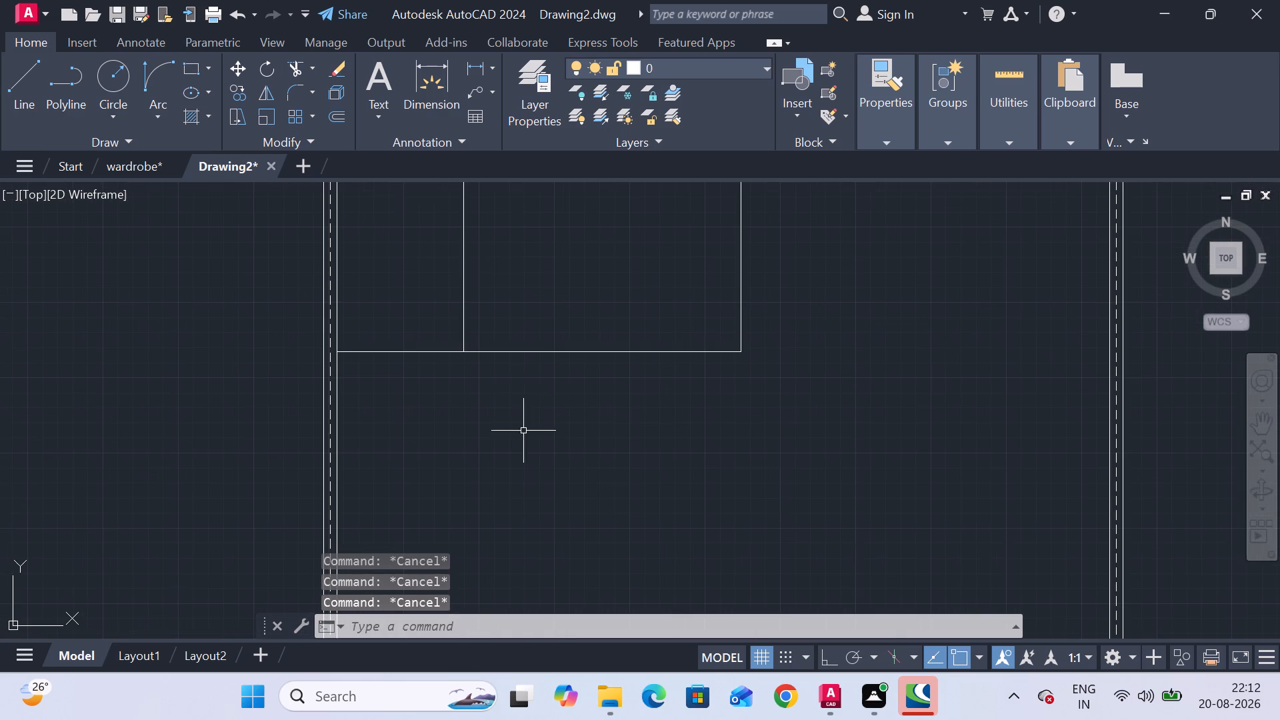
{"action": "left_click", "coordinate": [17, 76]}
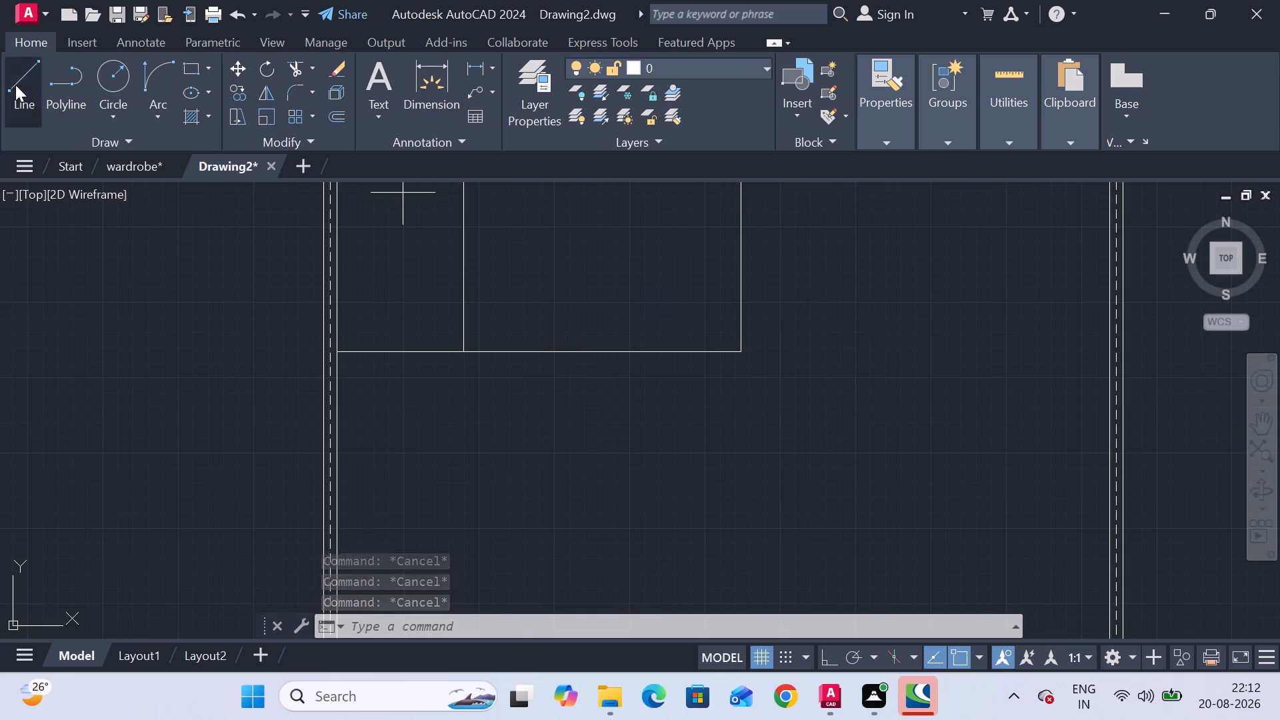
{"action": "left_click", "coordinate": [342, 353]}
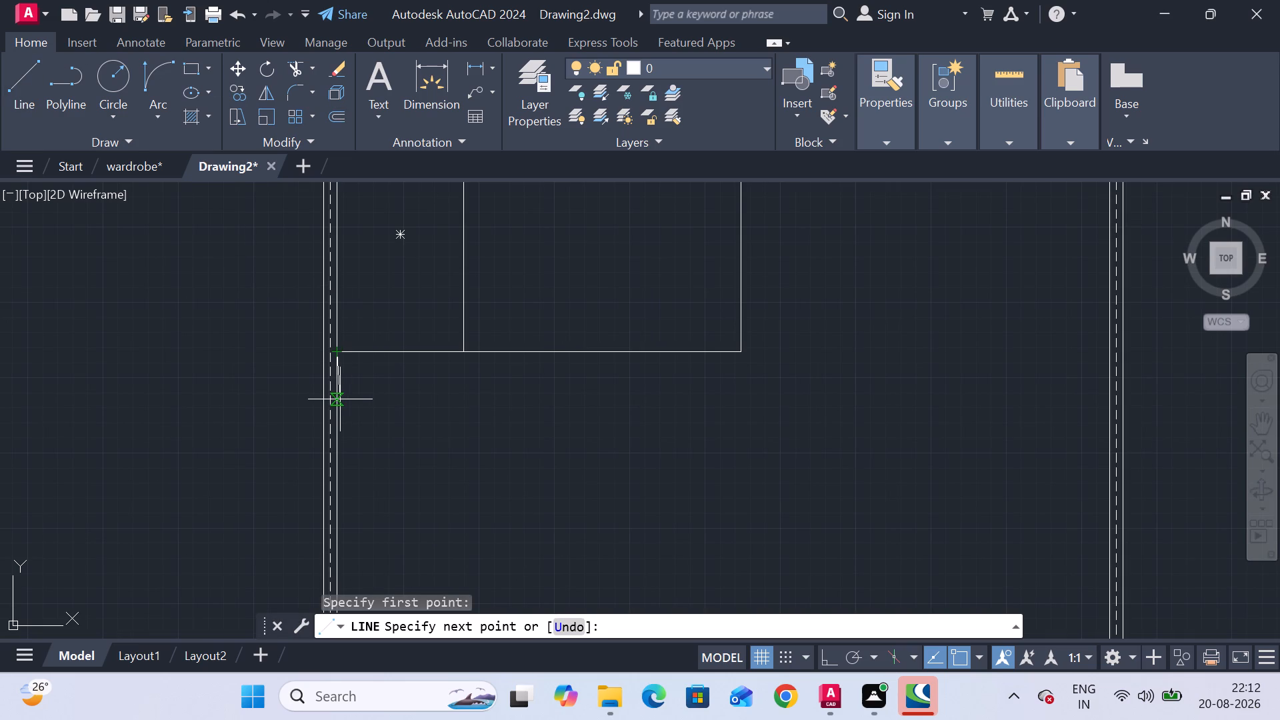
{"action": "key", "text": "F8"}
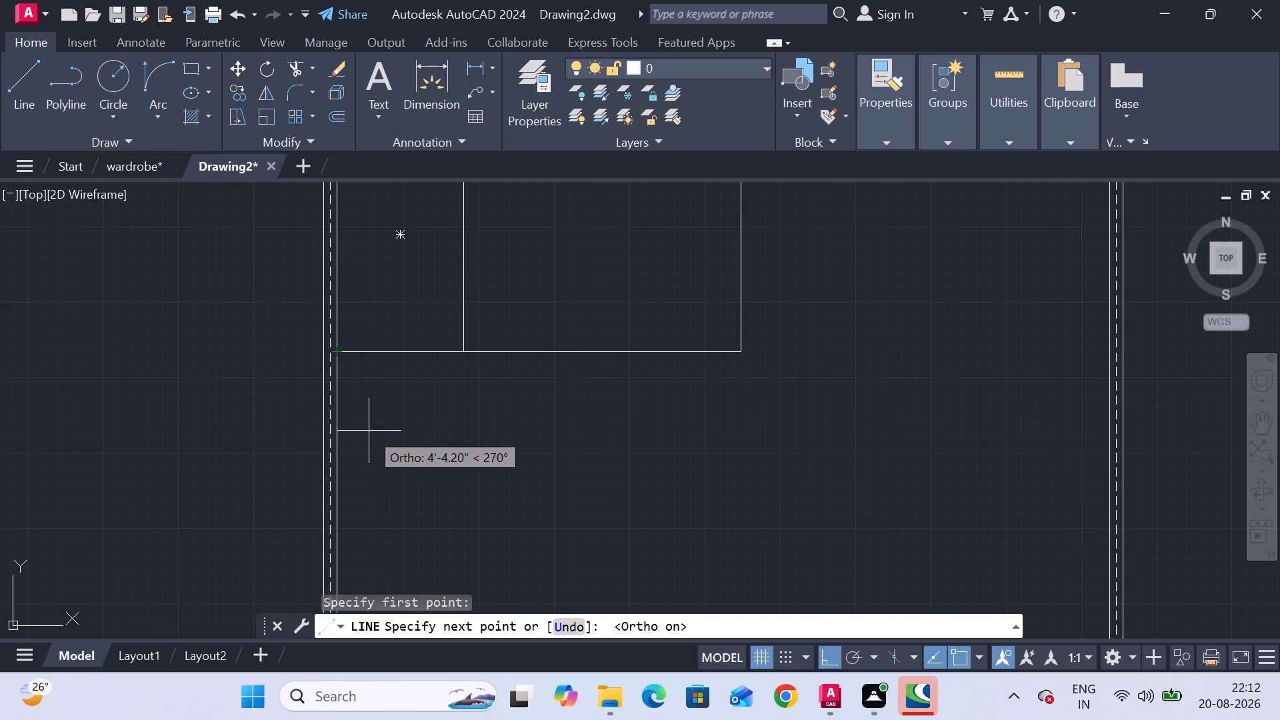
{"action": "key", "text": "9"}
{"action": "key", "text": "shift+quotedbl"}
{"action": "key", "text": "Return"}
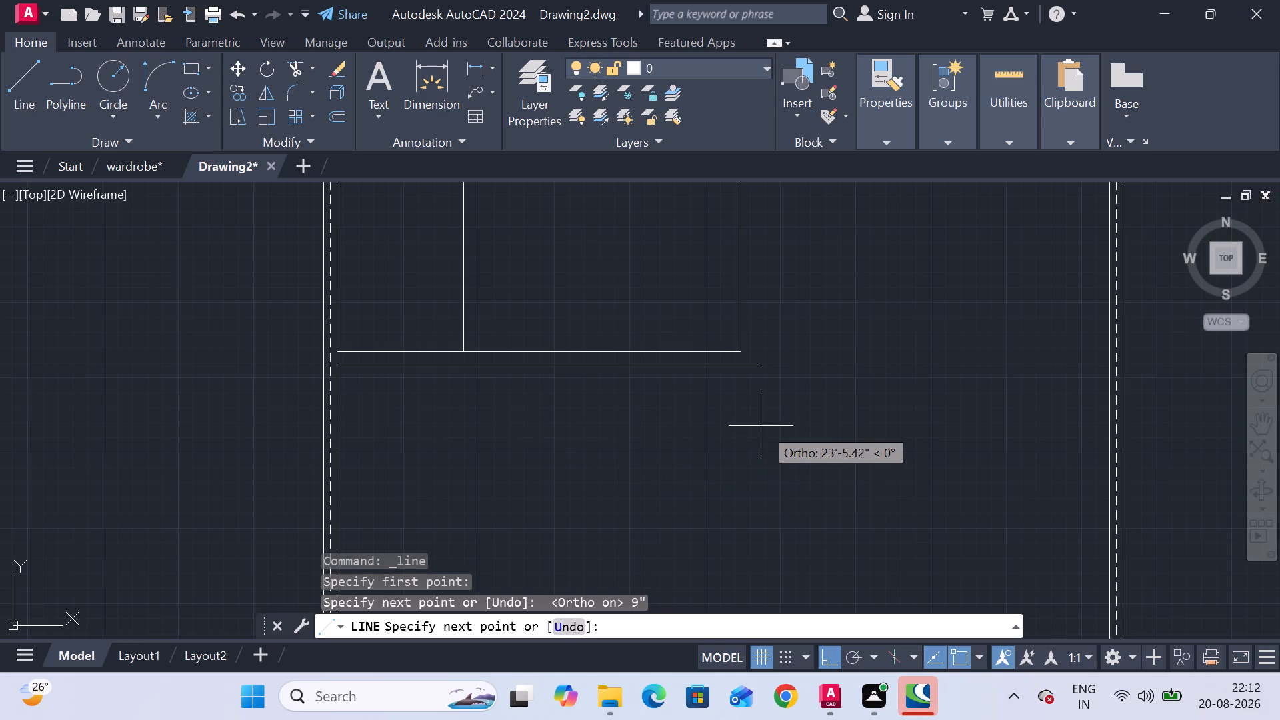
{"action": "scroll", "coordinate": [769, 425], "scroll_direction": "down", "scroll_amount": 1}
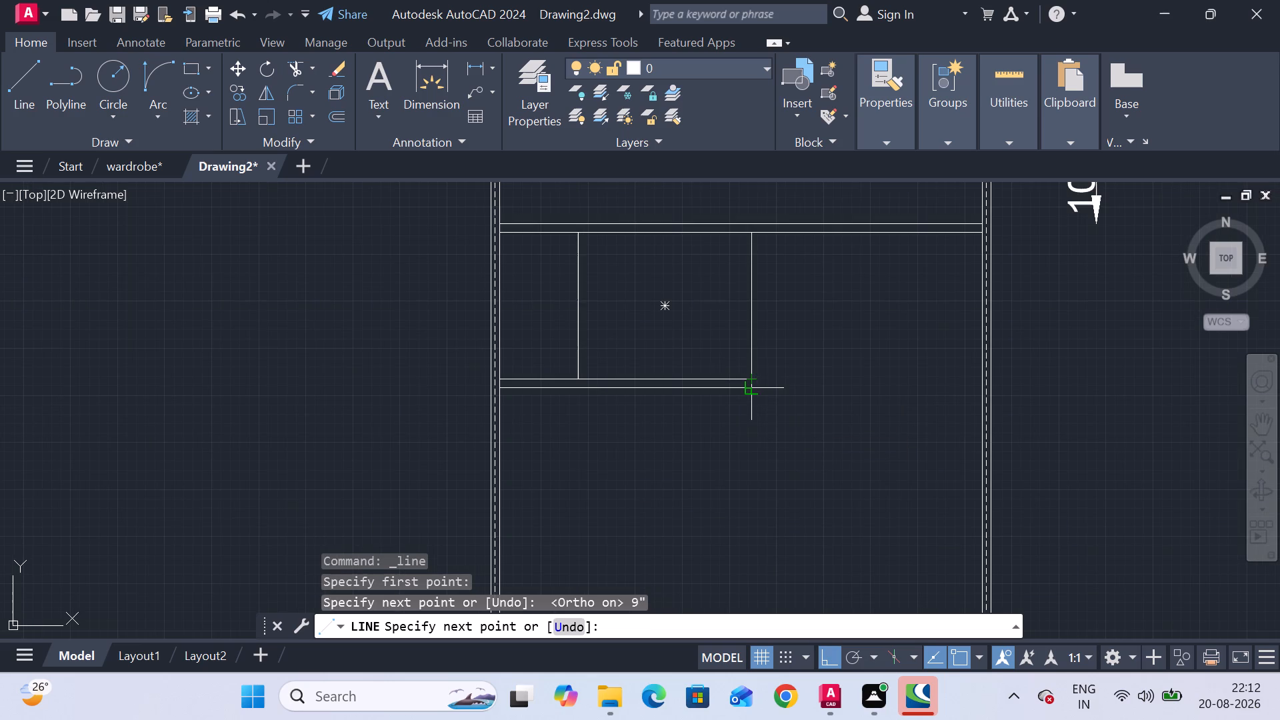
{"action": "scroll", "coordinate": [757, 387], "scroll_direction": "up", "scroll_amount": 3}
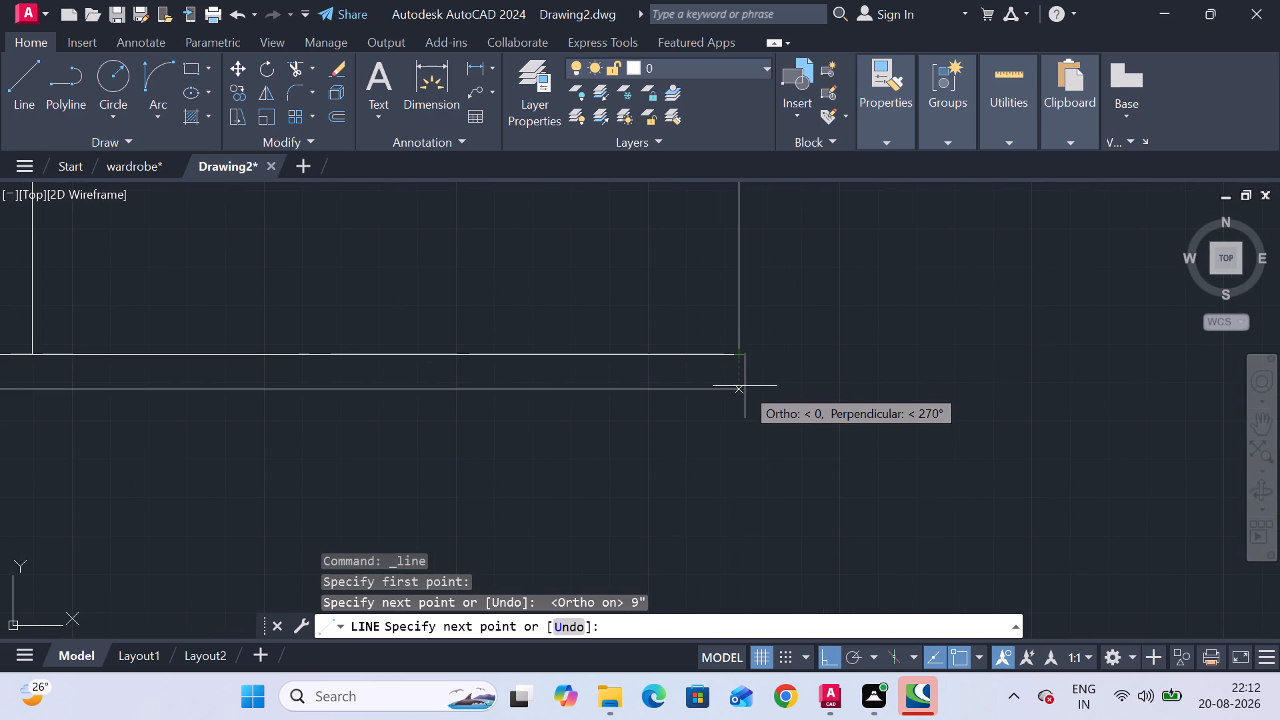
{"action": "left_click", "coordinate": [740, 389]}
{"action": "key", "text": "Escape"}
Draw a line 9" outward from the 15'4" room's upper-right corner, continuing down to the lower wall line's level and back to meet it.
{"action": "scroll", "coordinate": [773, 407], "scroll_direction": "down", "scroll_amount": 3}
{"action": "middle_click_drag", "start_coordinate": [773, 407], "coordinate": [730, 455]}
{"action": "left_click", "coordinate": [16, 77]}
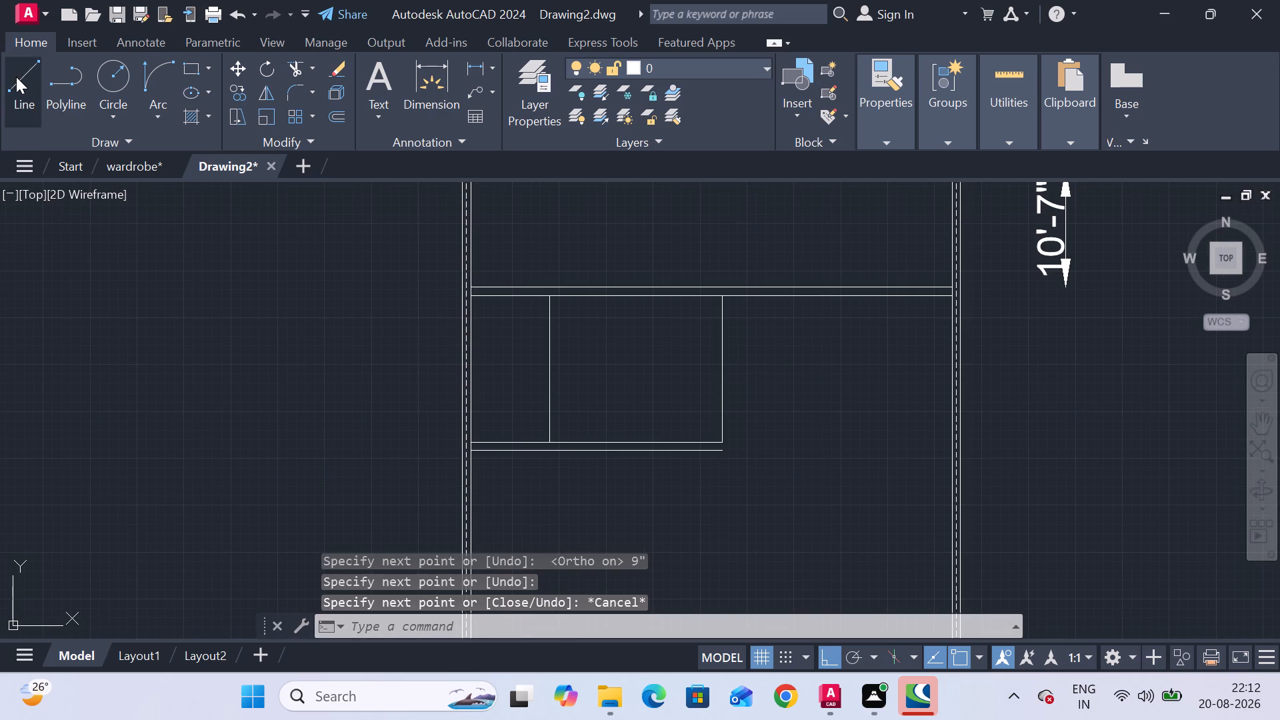
{"action": "scroll", "coordinate": [713, 289], "scroll_direction": "up", "scroll_amount": 2}
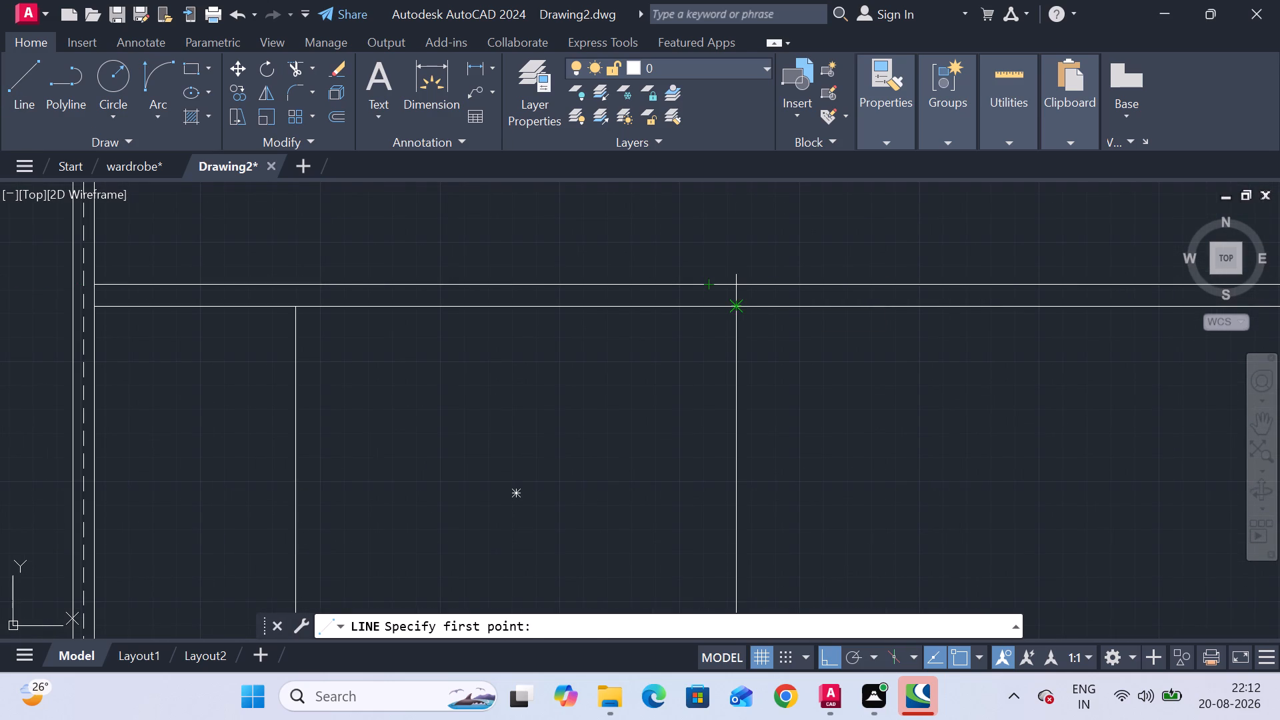
{"action": "left_click", "coordinate": [740, 308]}
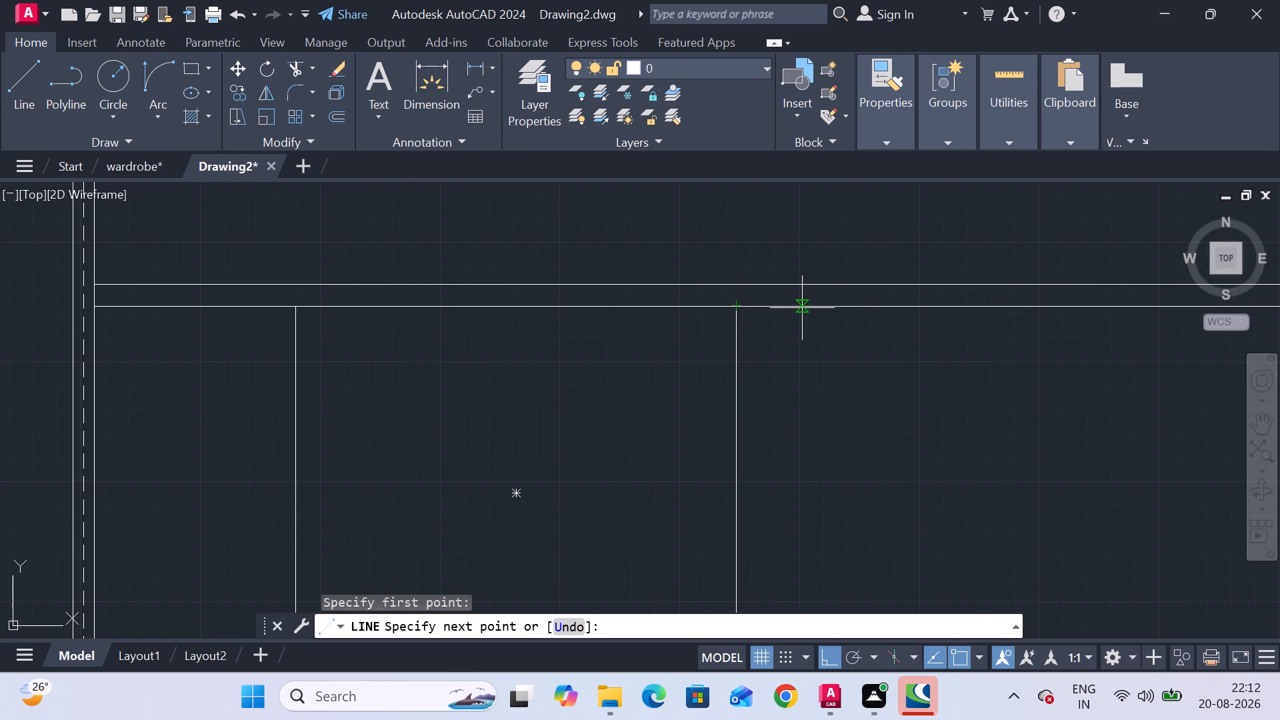
{"action": "key", "text": "9"}
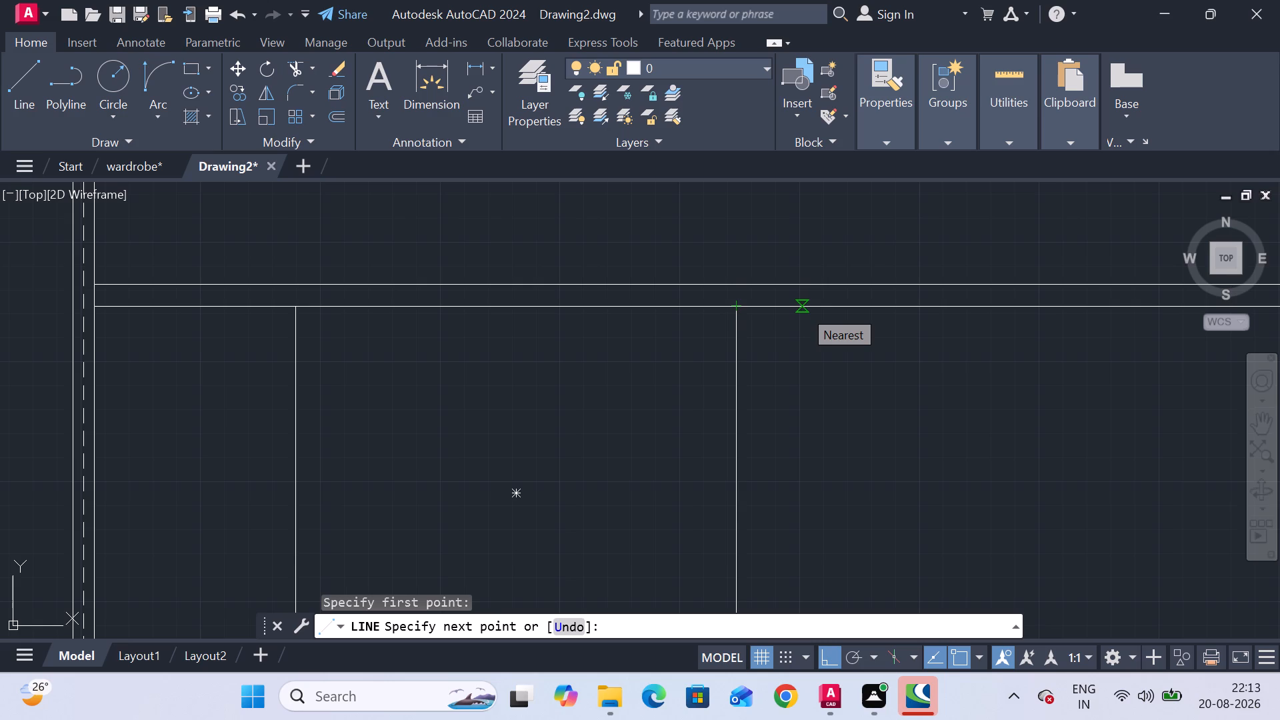
{"action": "key", "text": "shift+quotedbl"}
{"action": "key", "text": "Return"}
{"action": "scroll", "coordinate": [768, 420], "scroll_direction": "down", "scroll_amount": 3}
{"action": "middle_click_drag", "start_coordinate": [763, 418], "coordinate": [762, 411]}
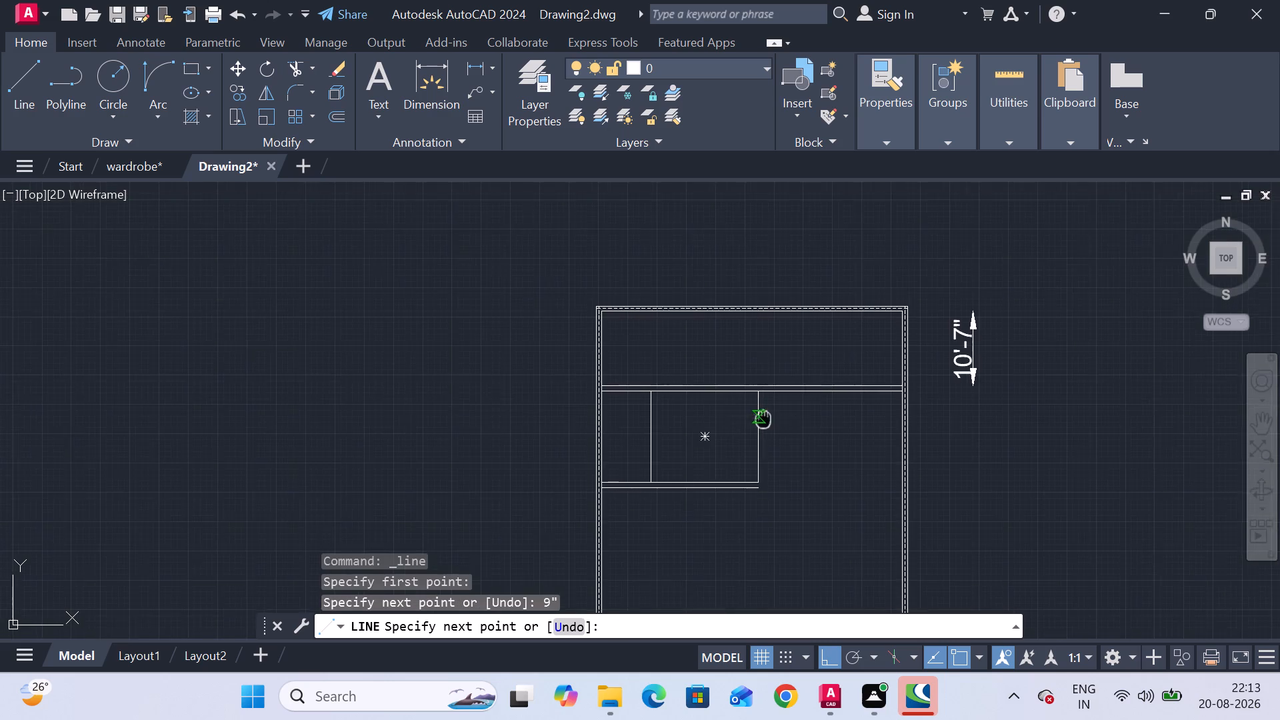
{"action": "middle_click_drag", "start_coordinate": [762, 411], "coordinate": [757, 349]}
{"action": "scroll", "coordinate": [767, 379], "scroll_direction": "up", "scroll_amount": 3}
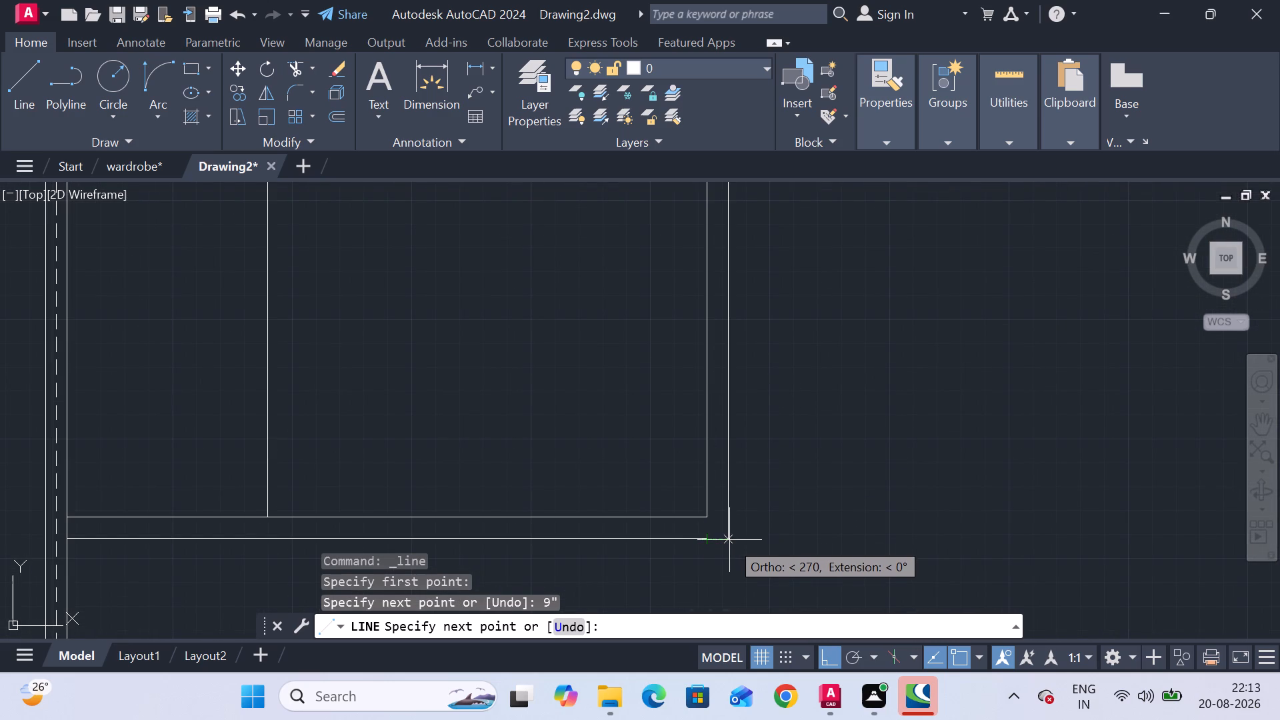
{"action": "left_click", "coordinate": [729, 539]}
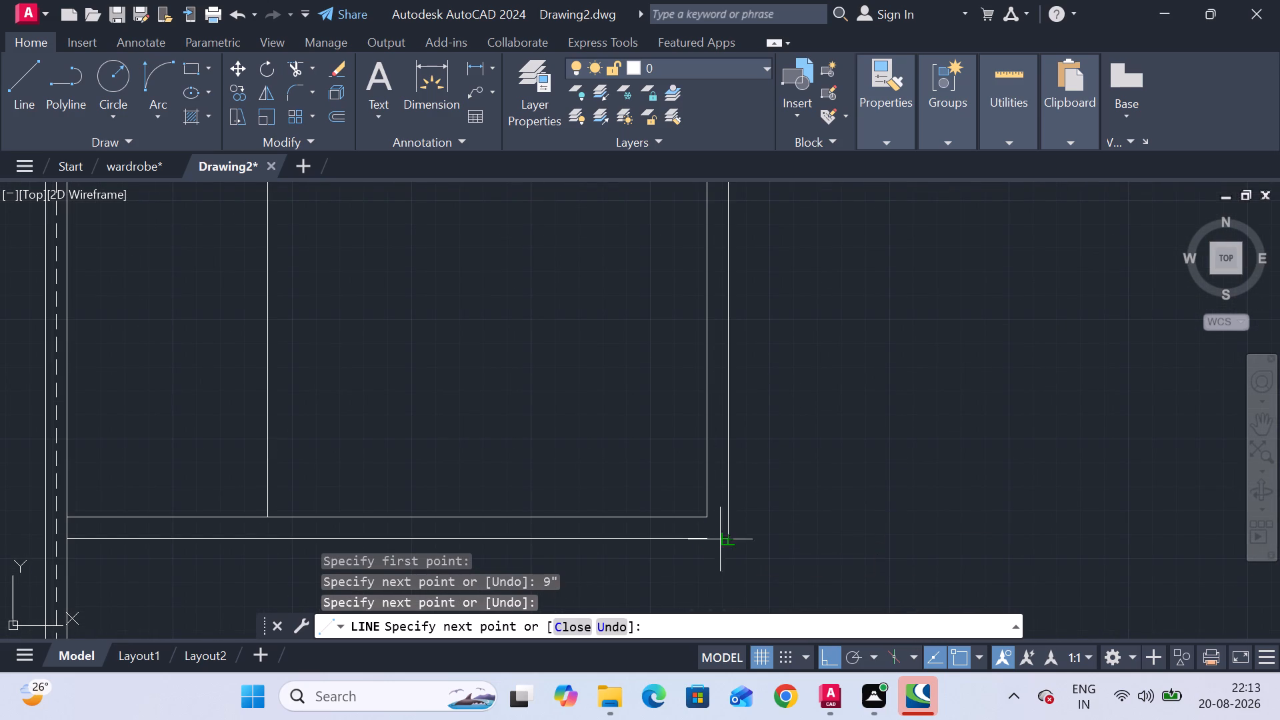
{"action": "left_click", "coordinate": [701, 538]}
{"action": "key", "text": "Escape"}
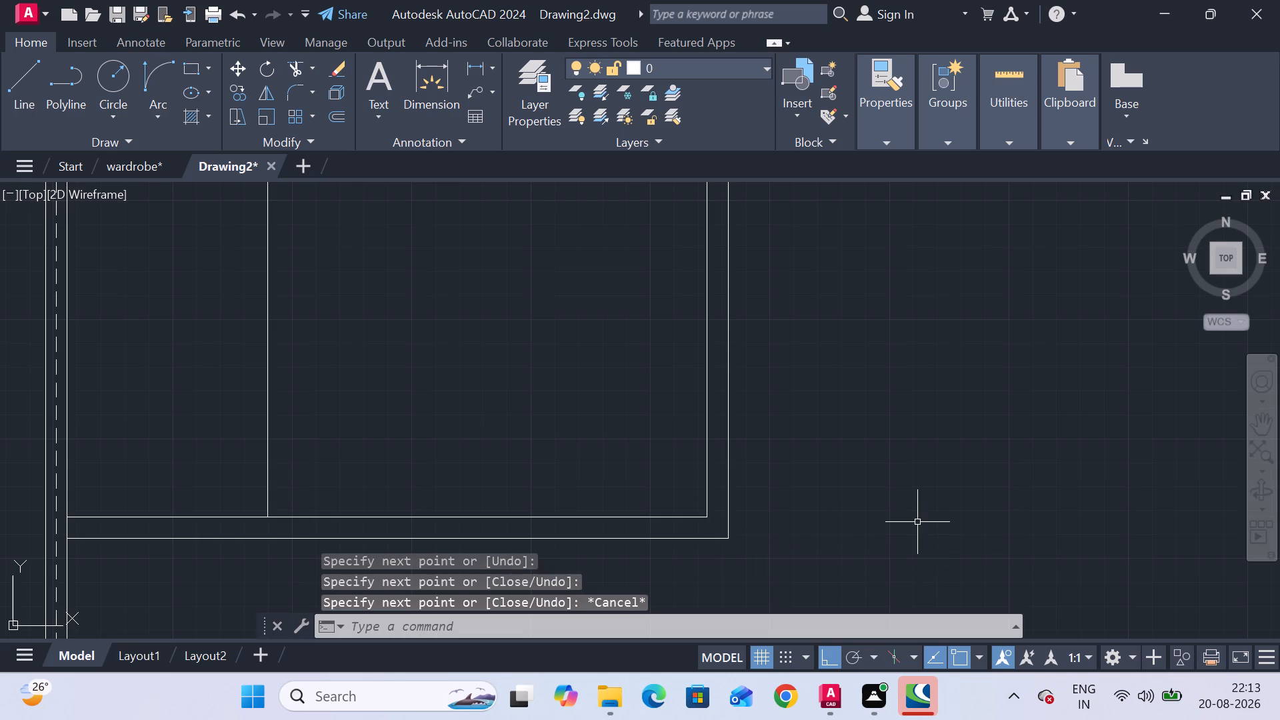
{"action": "key", "text": "Escape"}
{"action": "key", "text": "Escape"}
{"action": "key", "text": "Escape"}
{"action": "key", "text": "Escape"}
Draw a line 4" right from the dividing line's lower end, up past mid-height of the room, and left across the dividing line.
{"action": "scroll", "coordinate": [813, 523], "scroll_direction": "down", "scroll_amount": 3}
{"action": "middle_click_drag", "start_coordinate": [813, 523], "coordinate": [819, 468]}
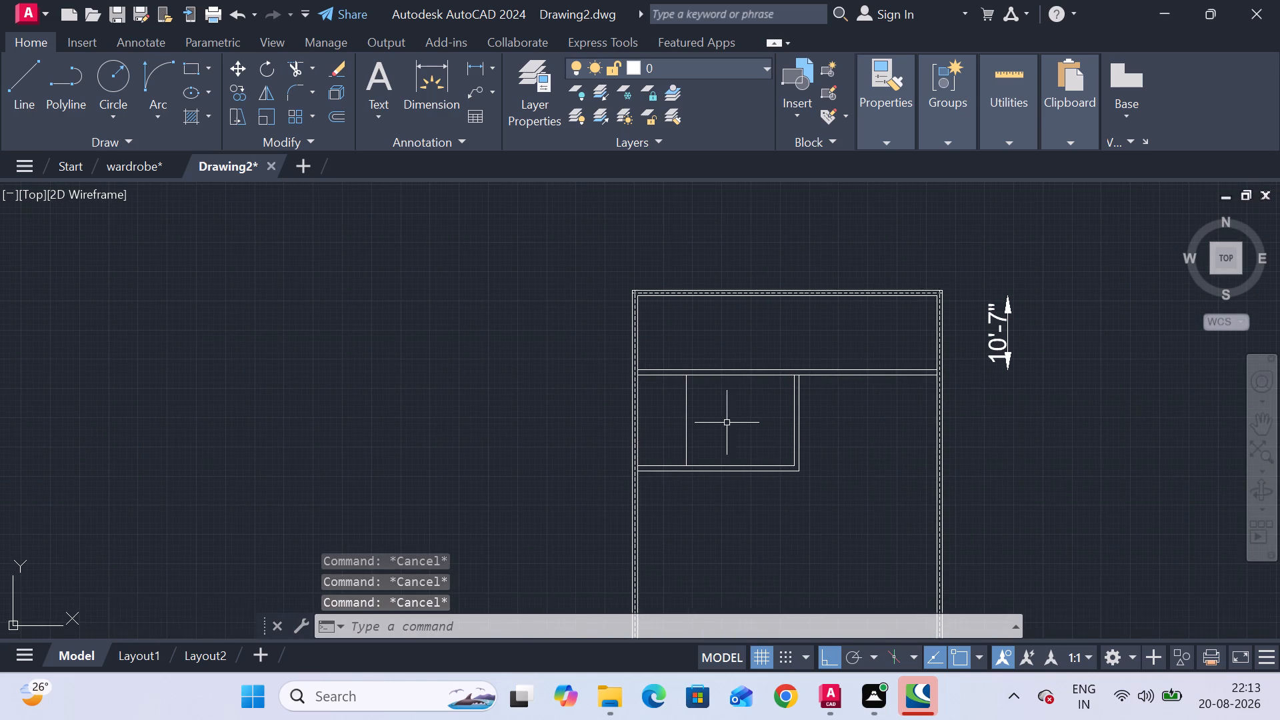
{"action": "scroll", "coordinate": [694, 419], "scroll_direction": "up", "scroll_amount": 2}
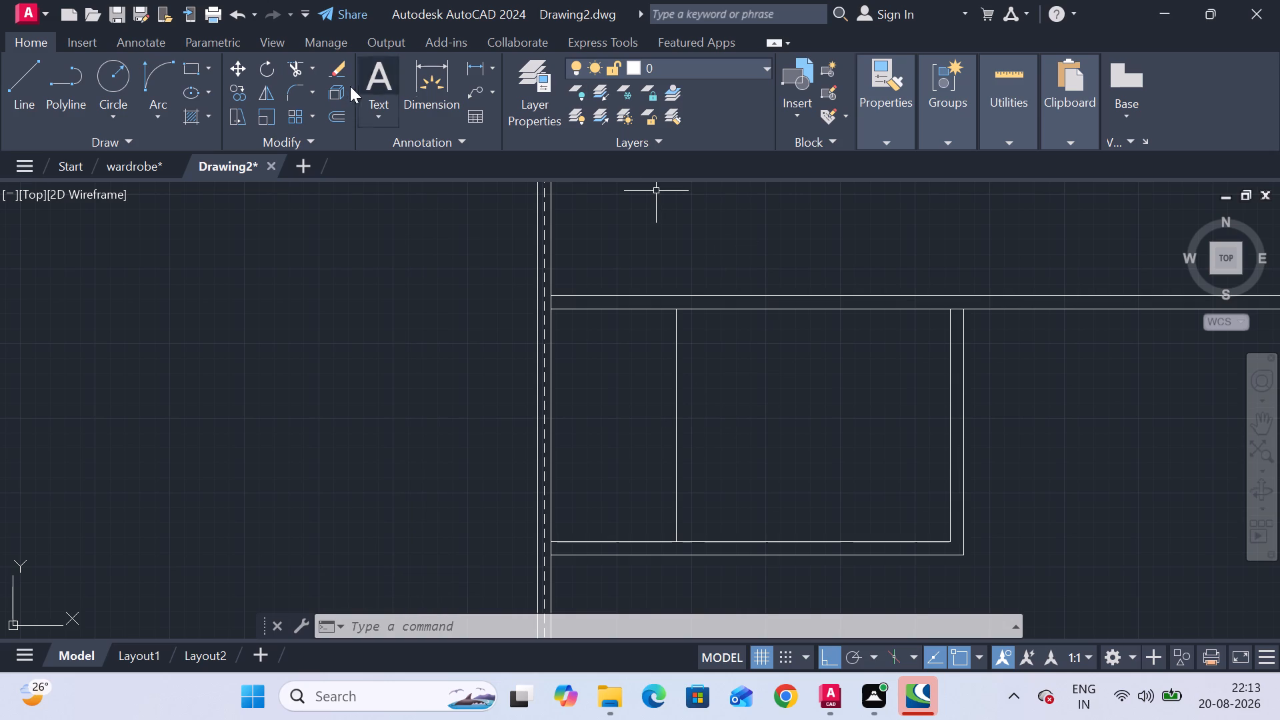
{"action": "left_click", "coordinate": [23, 85]}
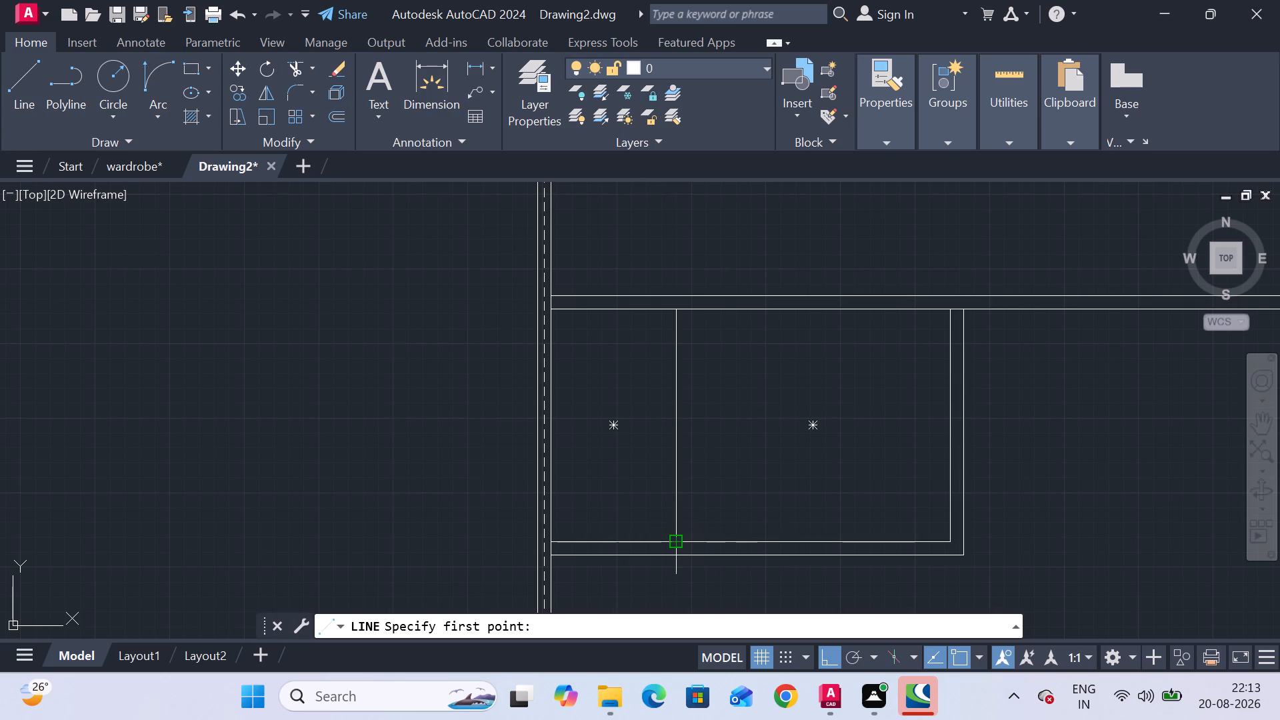
{"action": "left_click", "coordinate": [673, 536]}
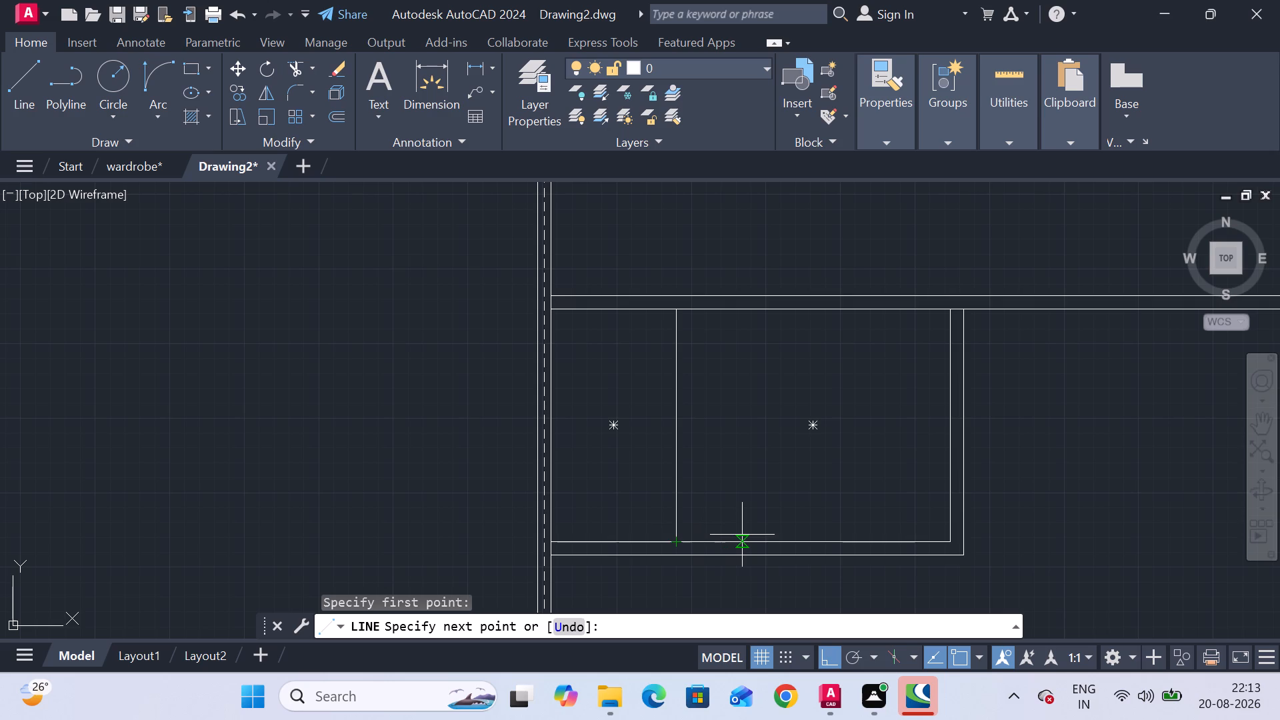
{"action": "key", "text": "4"}
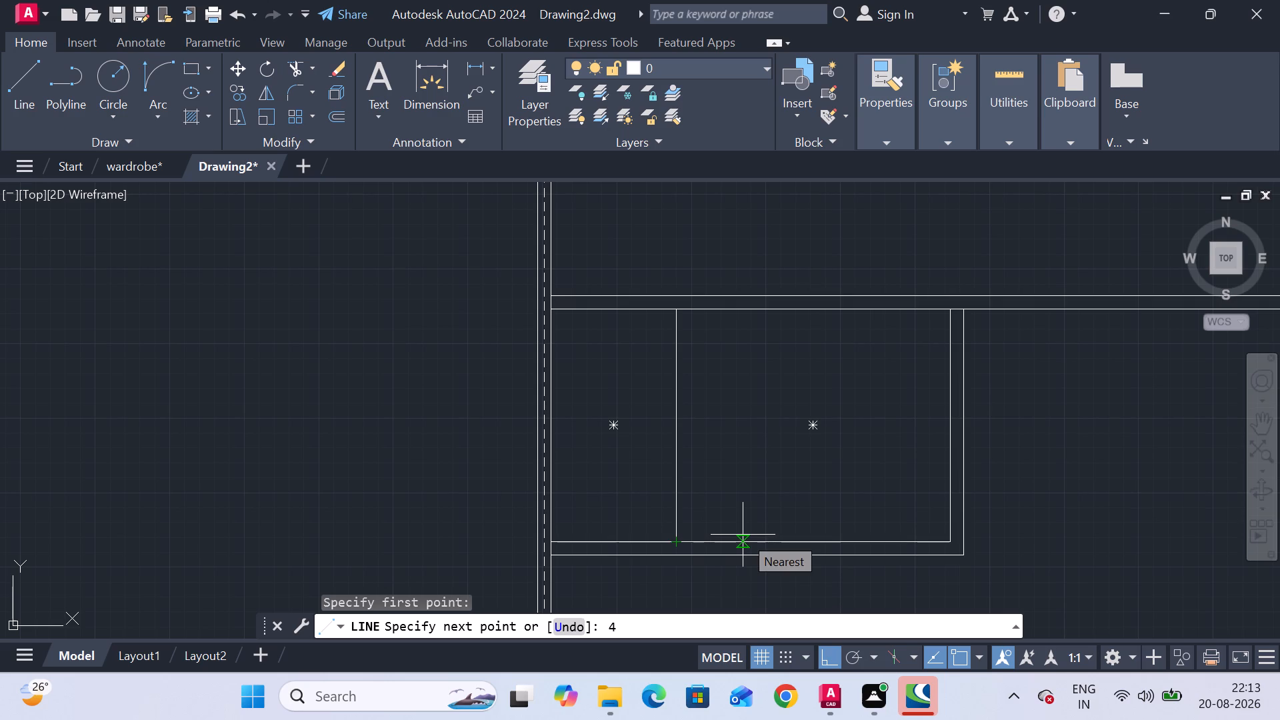
{"action": "key", "text": "shift+quotedbl"}
{"action": "key", "text": "Return"}
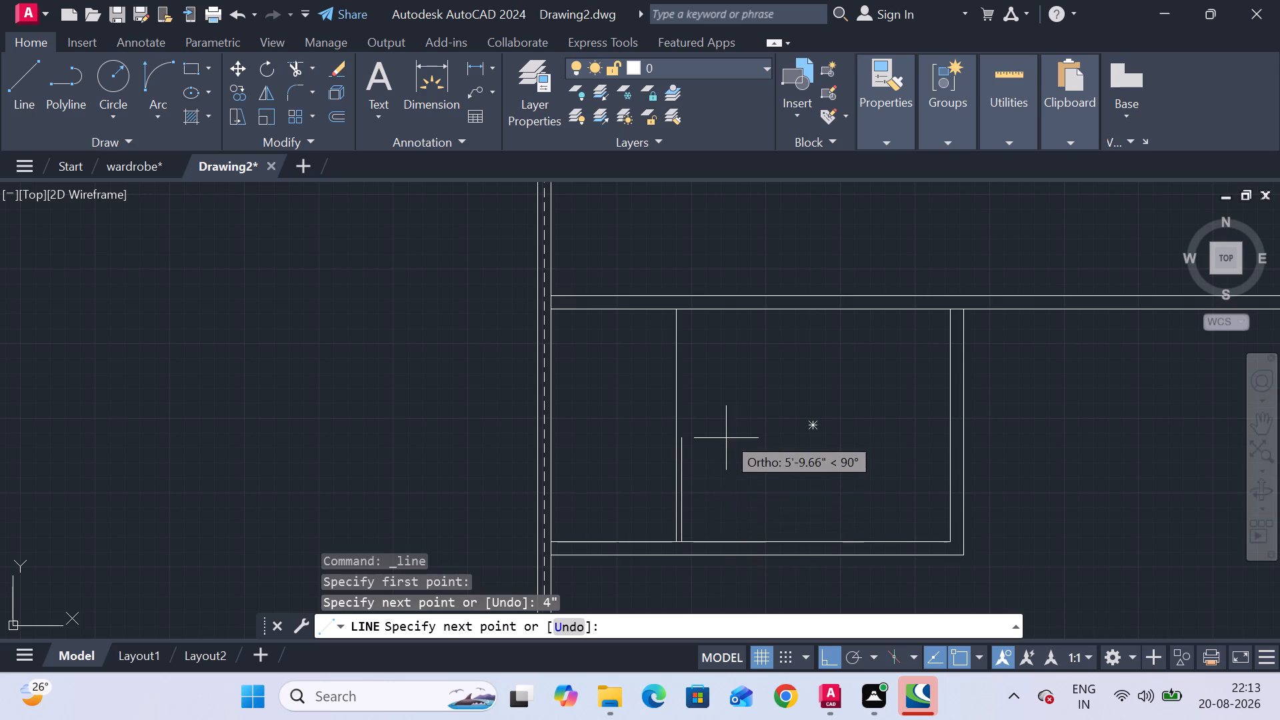
{"action": "scroll", "coordinate": [714, 415], "scroll_direction": "up", "scroll_amount": 2}
{"action": "scroll", "coordinate": [714, 415], "scroll_direction": "down", "scroll_amount": 1}
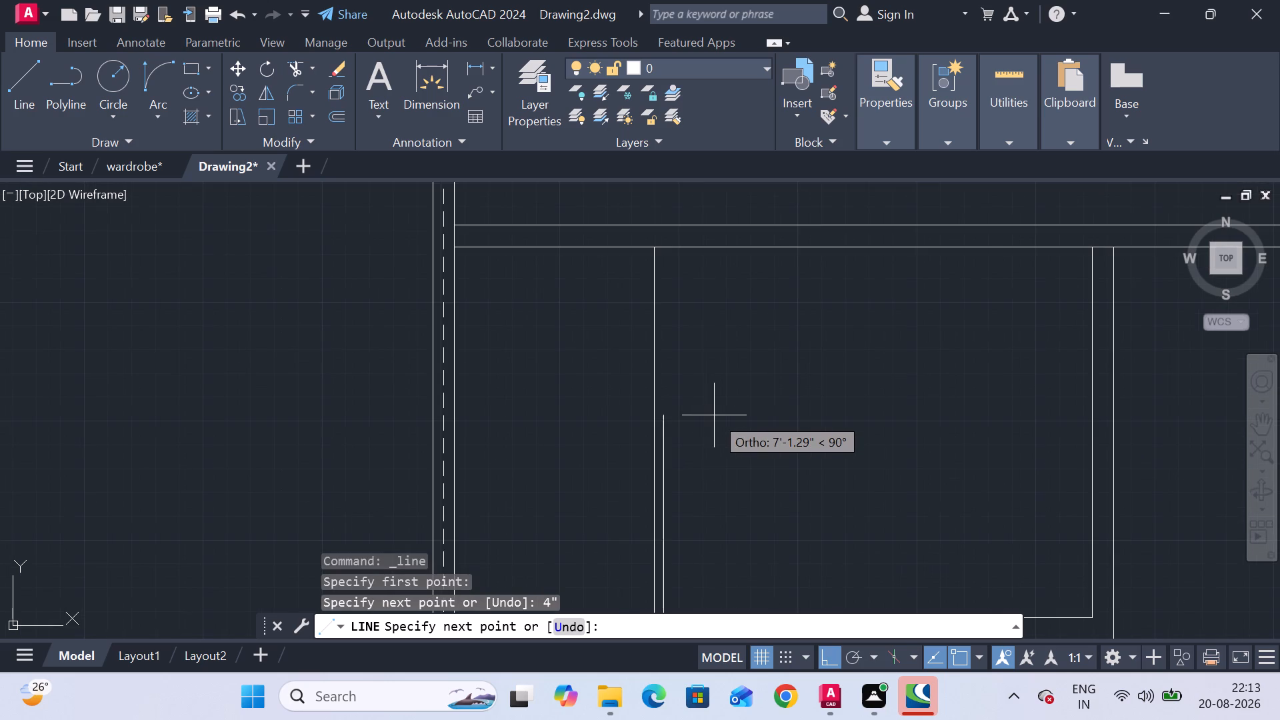
{"action": "scroll", "coordinate": [714, 415], "scroll_direction": "down", "scroll_amount": 1}
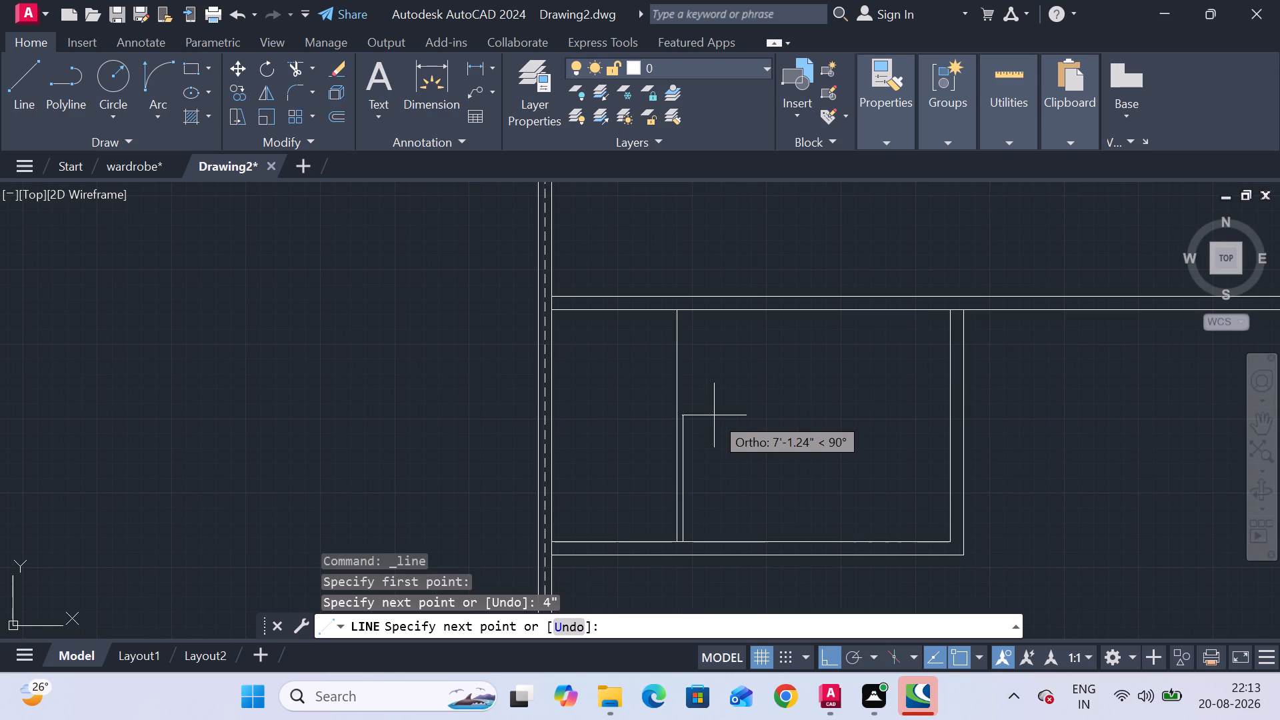
{"action": "left_click", "coordinate": [696, 397]}
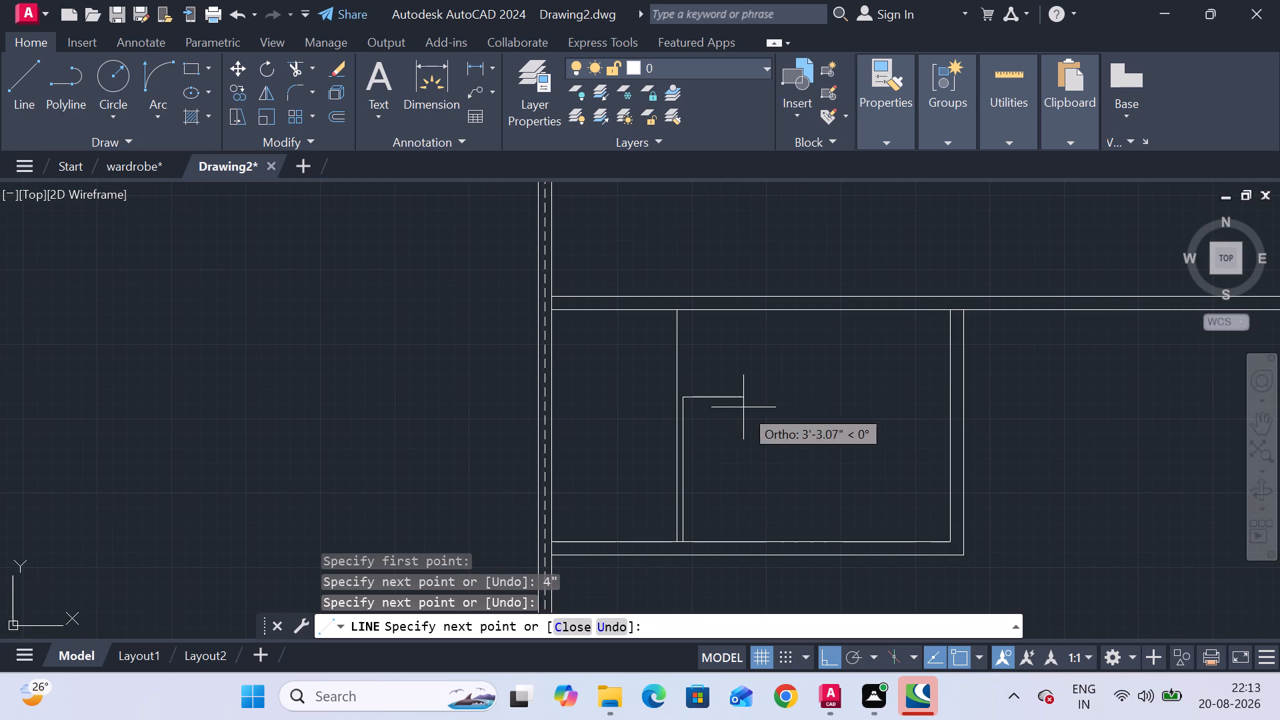
{"action": "left_click", "coordinate": [634, 411]}
{"action": "key", "text": "Escape"}
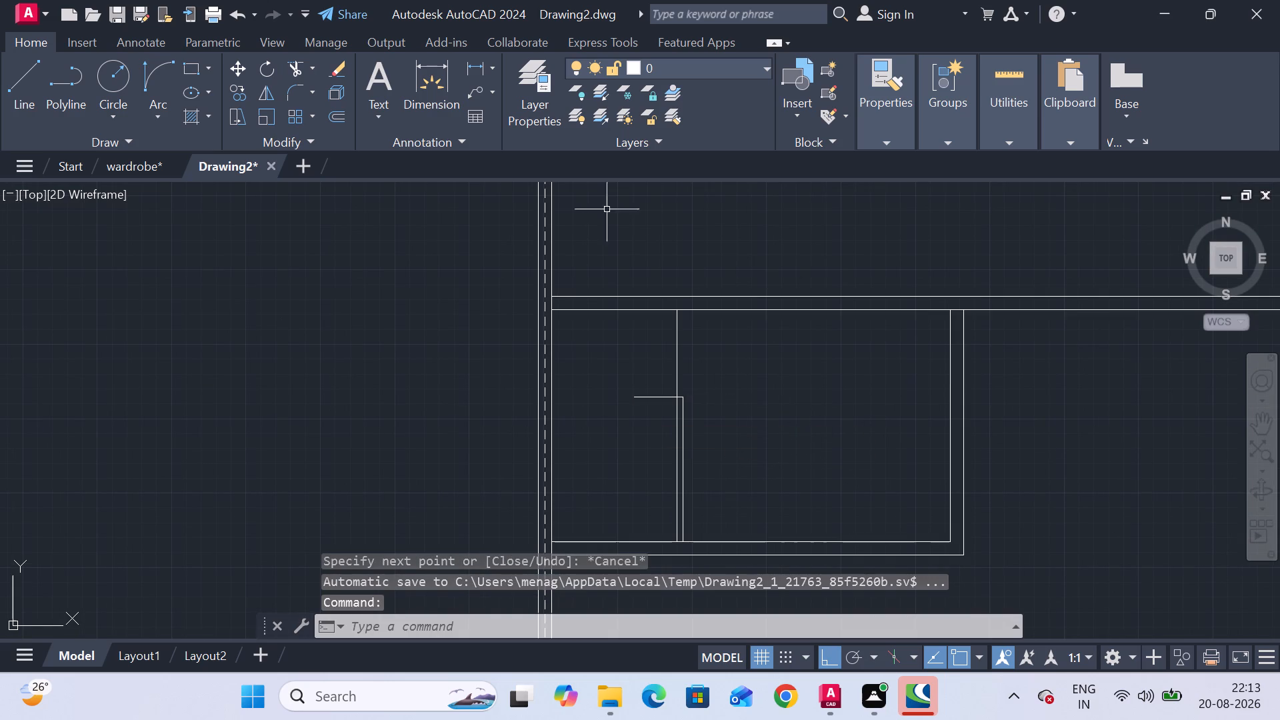
Trim the cap line's overhang left of the 4" partition and the dividing line's portion above the cap.
{"action": "left_click", "coordinate": [283, 69]}
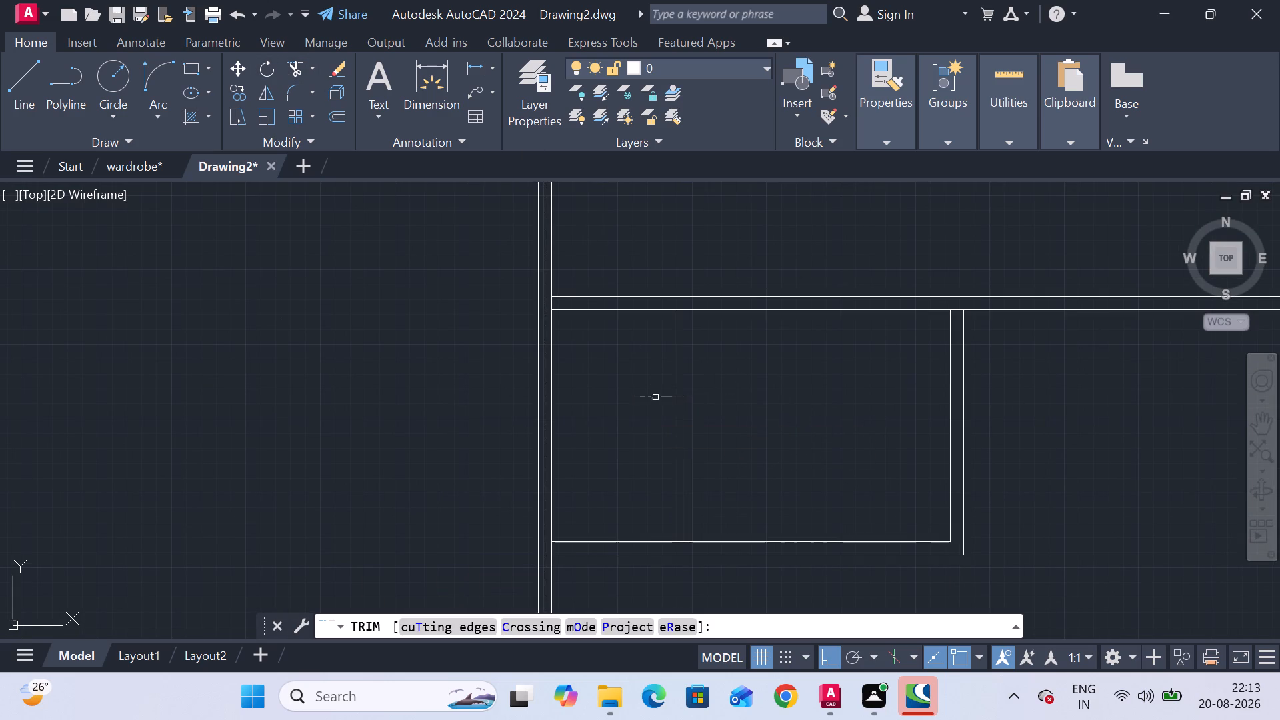
{"action": "left_click", "coordinate": [655, 399]}
{"action": "left_click", "coordinate": [679, 368]}
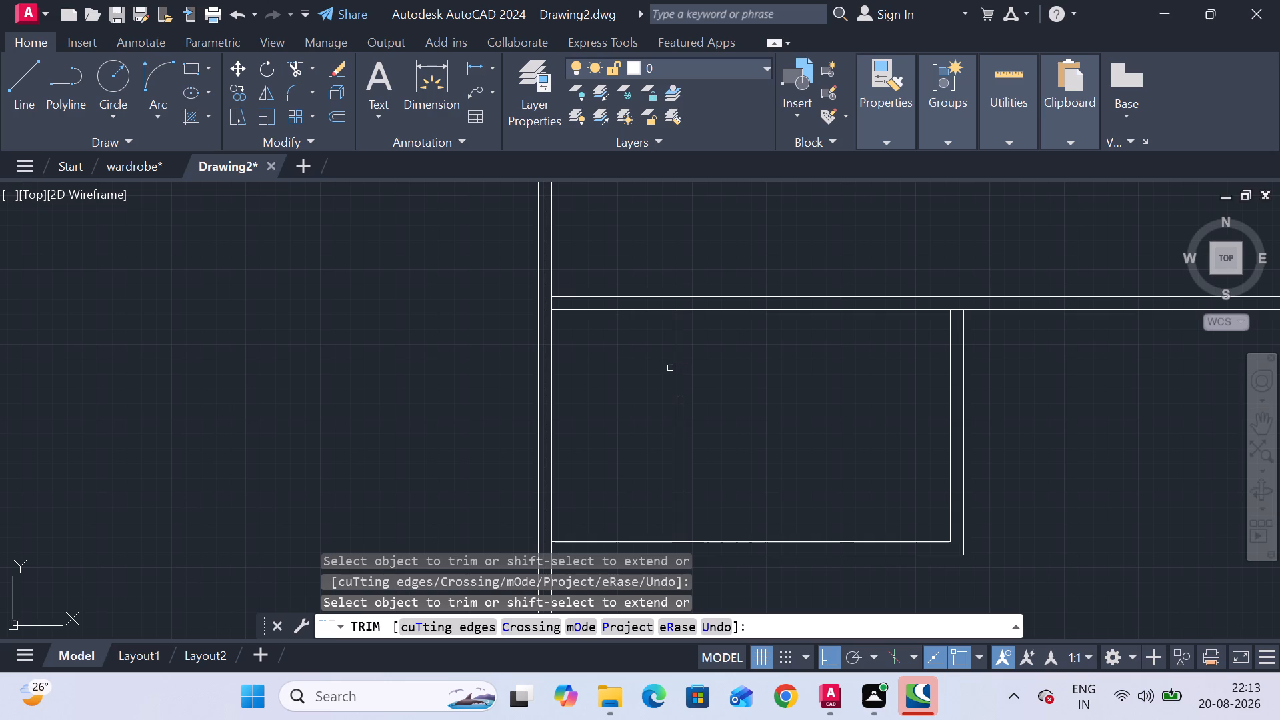
{"action": "left_click", "coordinate": [674, 368]}
{"action": "key", "text": "Escape"}
{"action": "key", "text": "Escape"}
{"action": "key", "text": "Escape"}
{"action": "key", "text": "Escape"}
{"action": "key", "text": "Escape"}
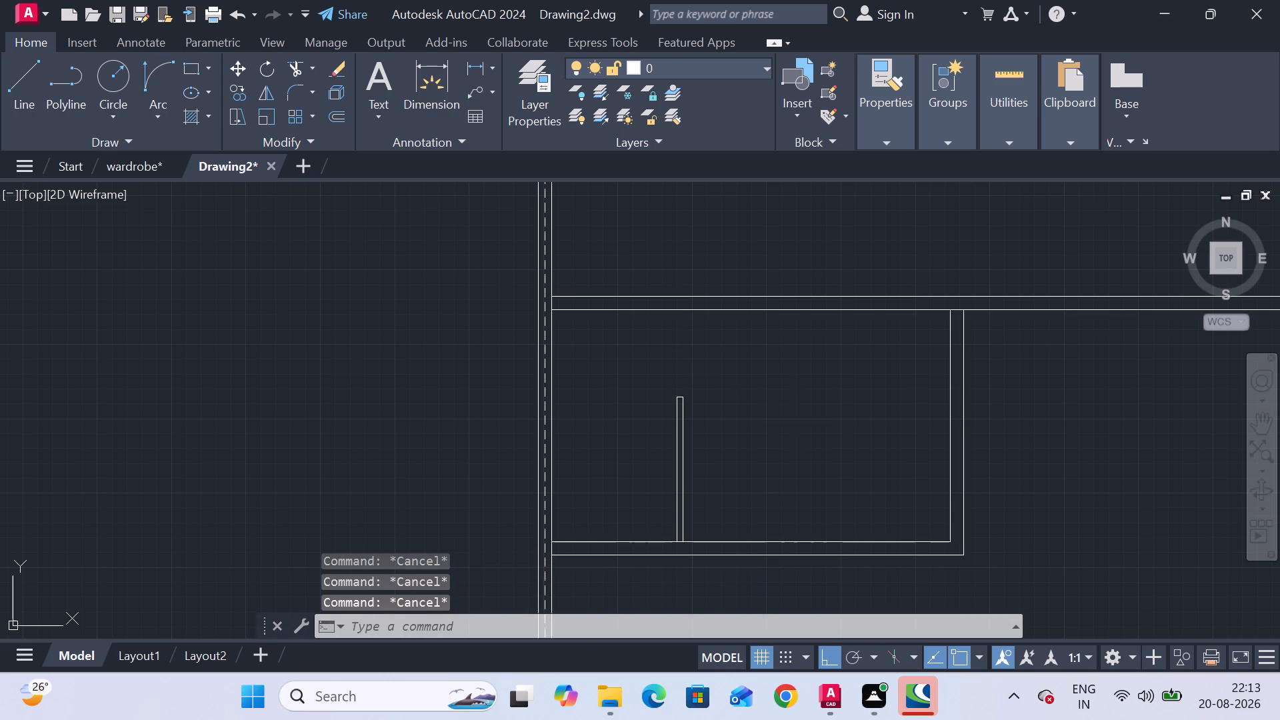
{"action": "key", "text": "Escape"}
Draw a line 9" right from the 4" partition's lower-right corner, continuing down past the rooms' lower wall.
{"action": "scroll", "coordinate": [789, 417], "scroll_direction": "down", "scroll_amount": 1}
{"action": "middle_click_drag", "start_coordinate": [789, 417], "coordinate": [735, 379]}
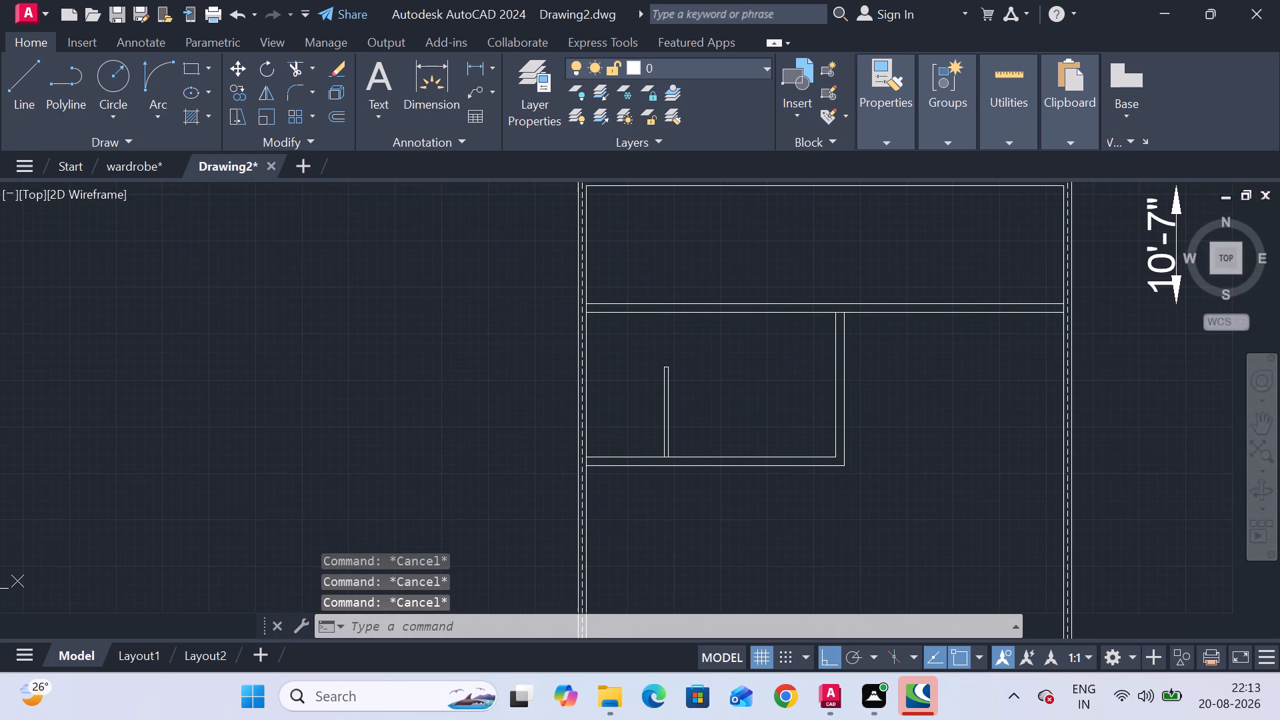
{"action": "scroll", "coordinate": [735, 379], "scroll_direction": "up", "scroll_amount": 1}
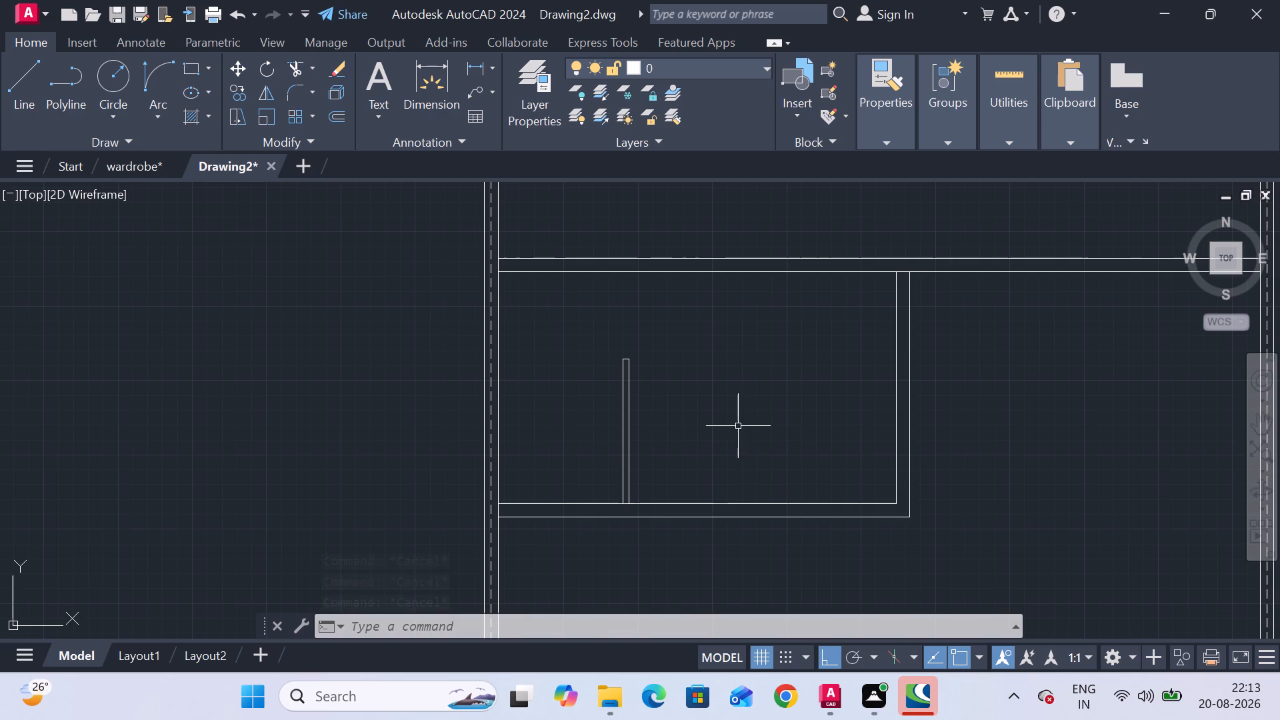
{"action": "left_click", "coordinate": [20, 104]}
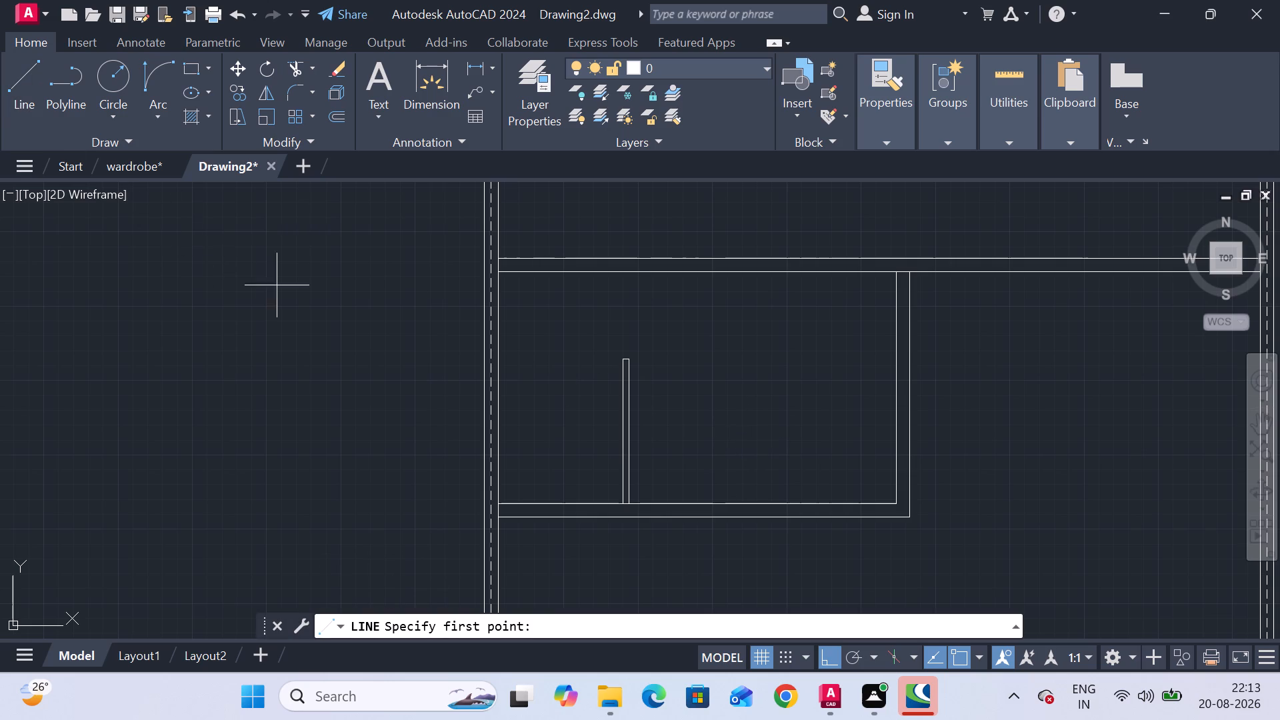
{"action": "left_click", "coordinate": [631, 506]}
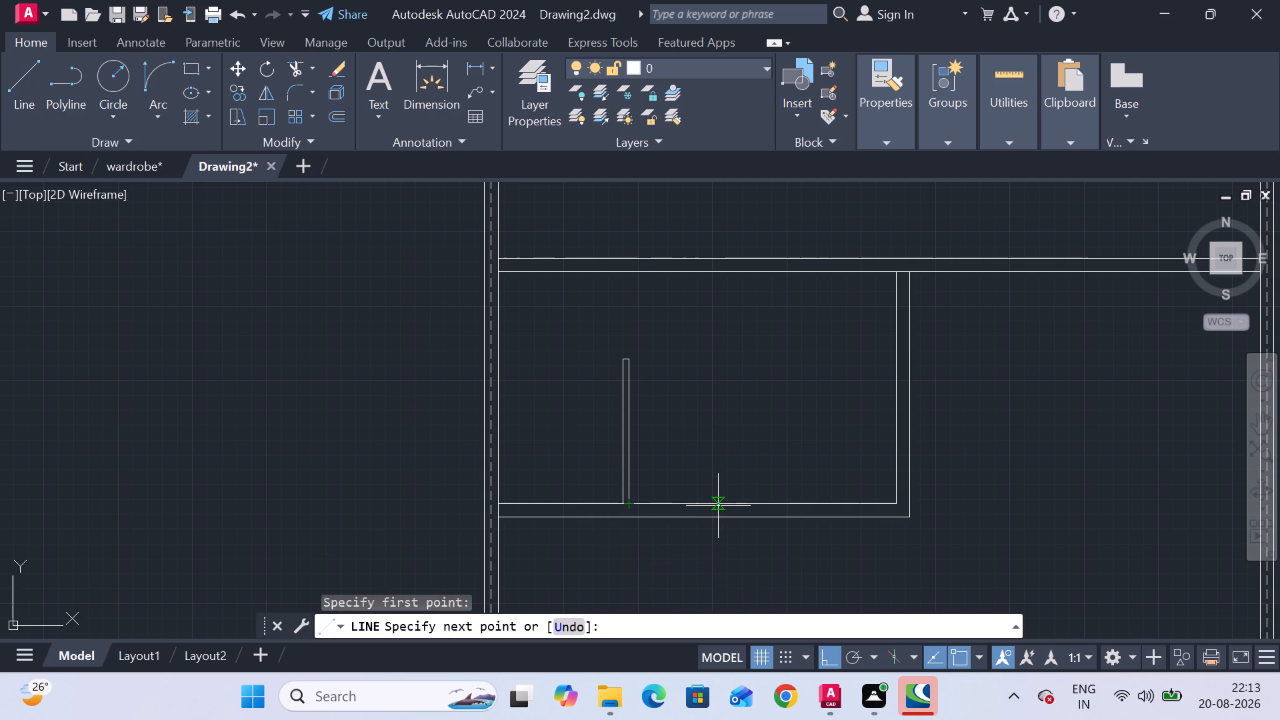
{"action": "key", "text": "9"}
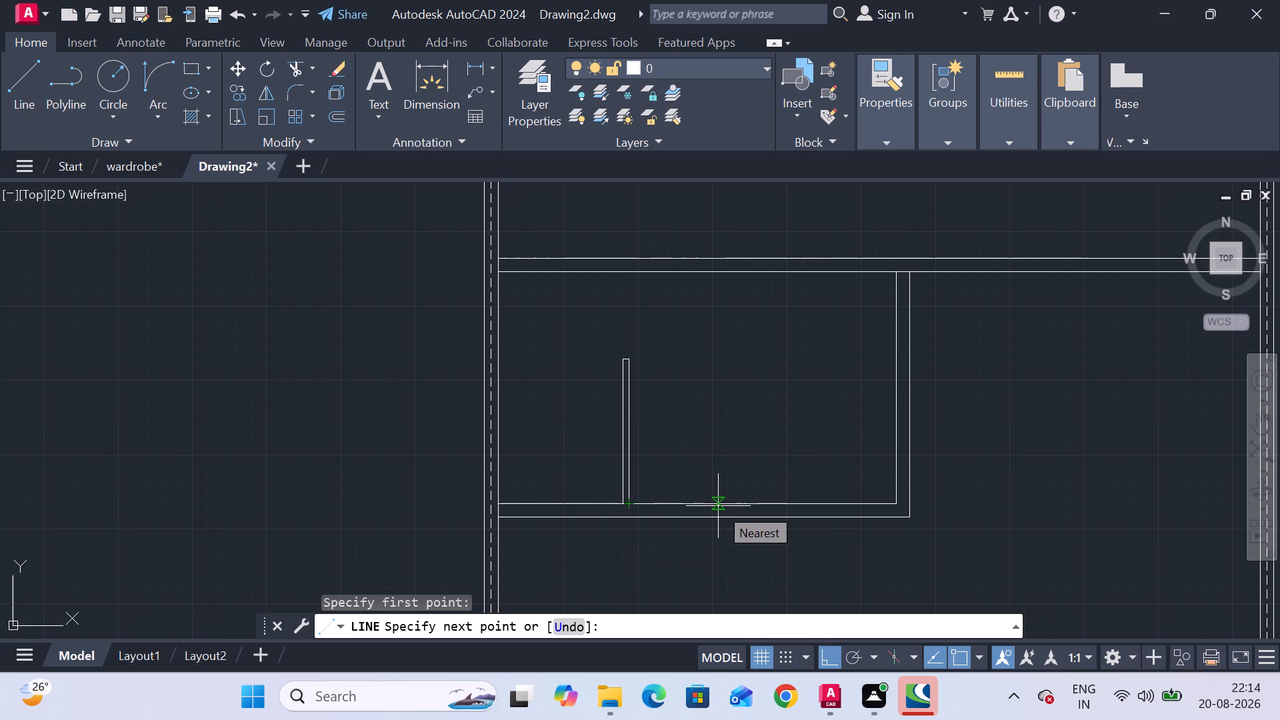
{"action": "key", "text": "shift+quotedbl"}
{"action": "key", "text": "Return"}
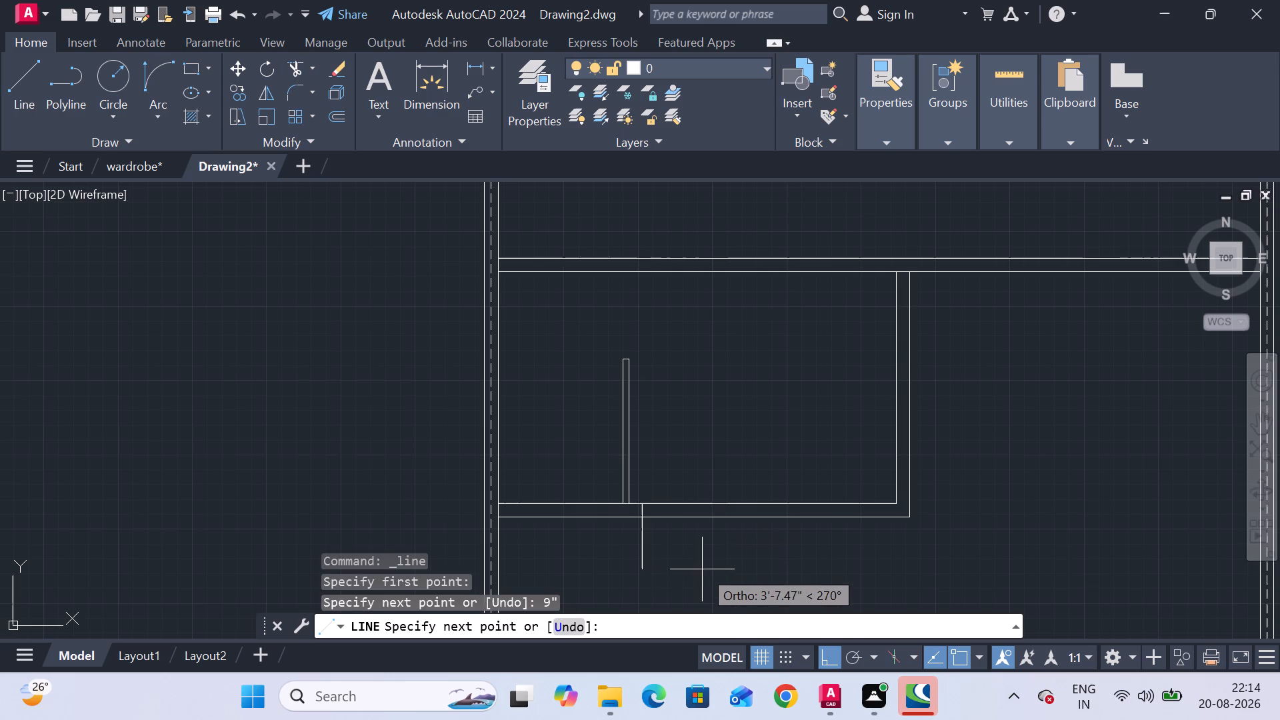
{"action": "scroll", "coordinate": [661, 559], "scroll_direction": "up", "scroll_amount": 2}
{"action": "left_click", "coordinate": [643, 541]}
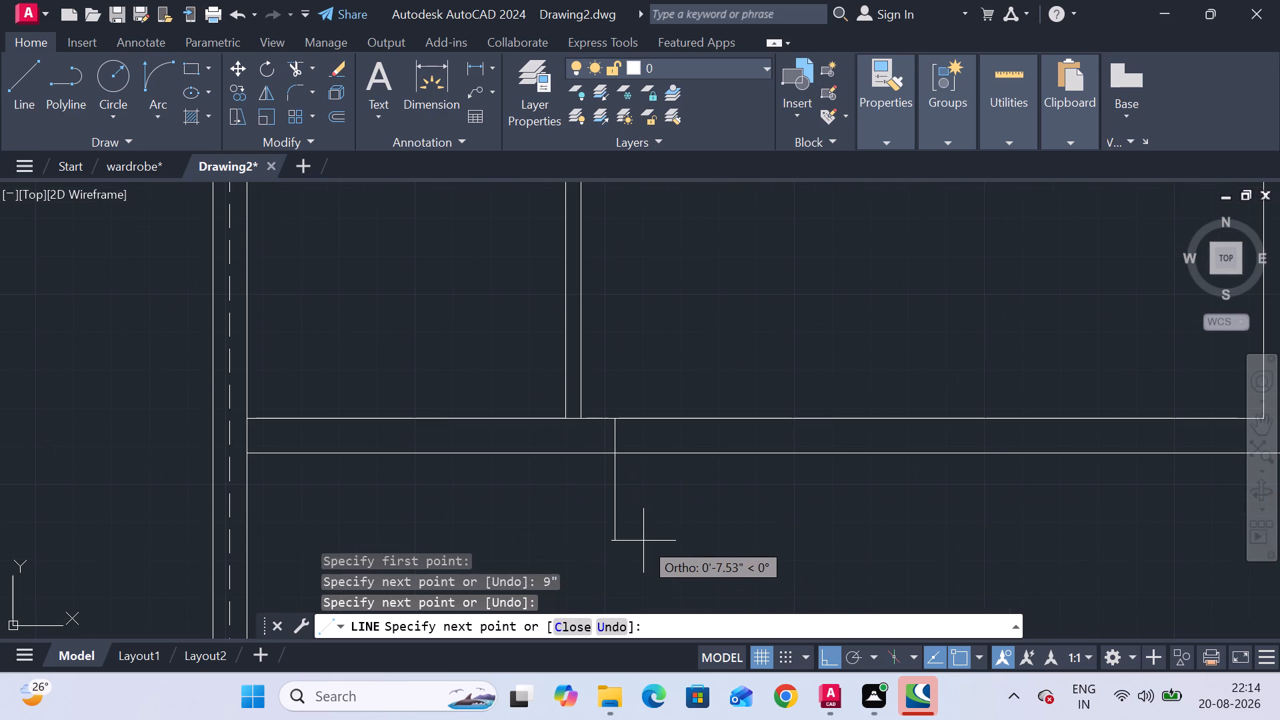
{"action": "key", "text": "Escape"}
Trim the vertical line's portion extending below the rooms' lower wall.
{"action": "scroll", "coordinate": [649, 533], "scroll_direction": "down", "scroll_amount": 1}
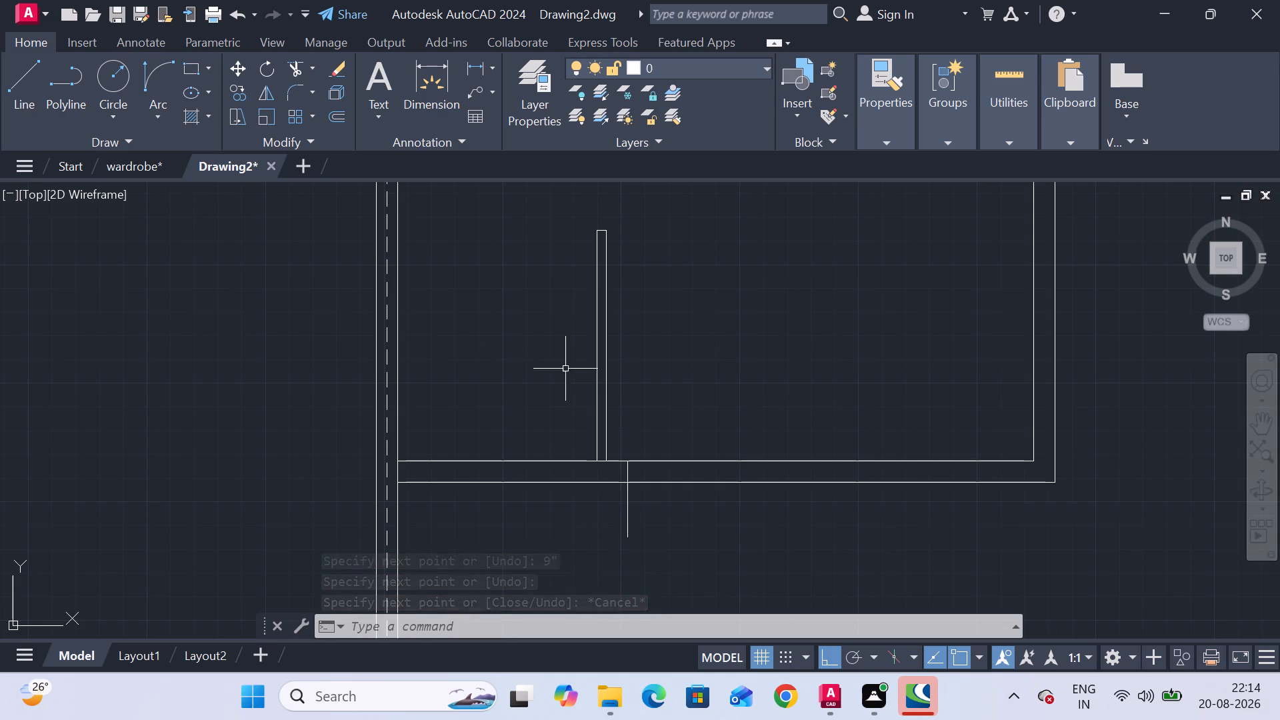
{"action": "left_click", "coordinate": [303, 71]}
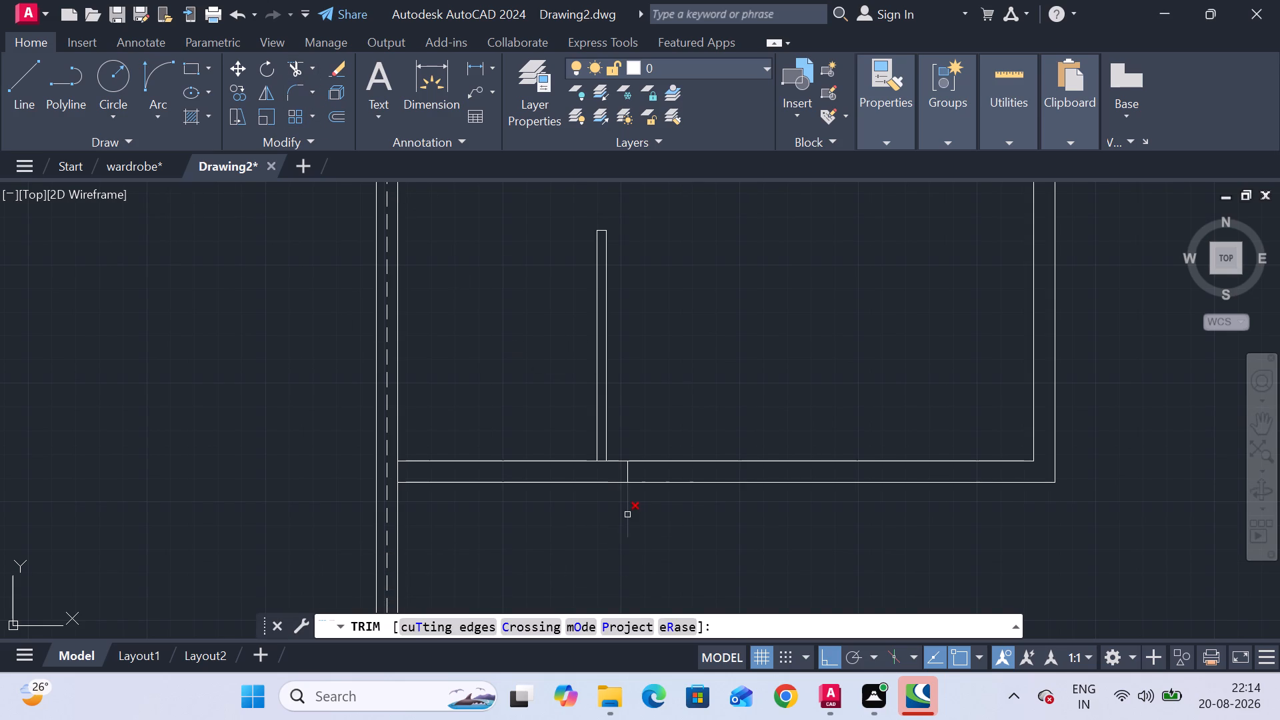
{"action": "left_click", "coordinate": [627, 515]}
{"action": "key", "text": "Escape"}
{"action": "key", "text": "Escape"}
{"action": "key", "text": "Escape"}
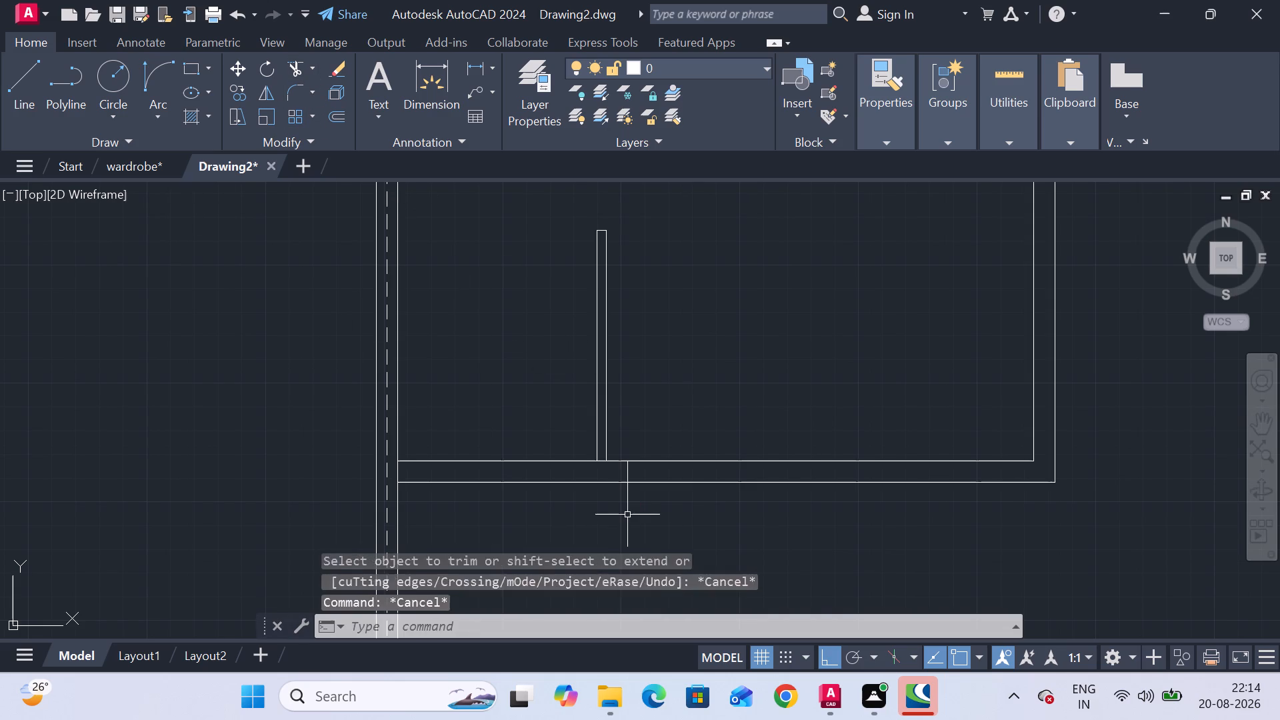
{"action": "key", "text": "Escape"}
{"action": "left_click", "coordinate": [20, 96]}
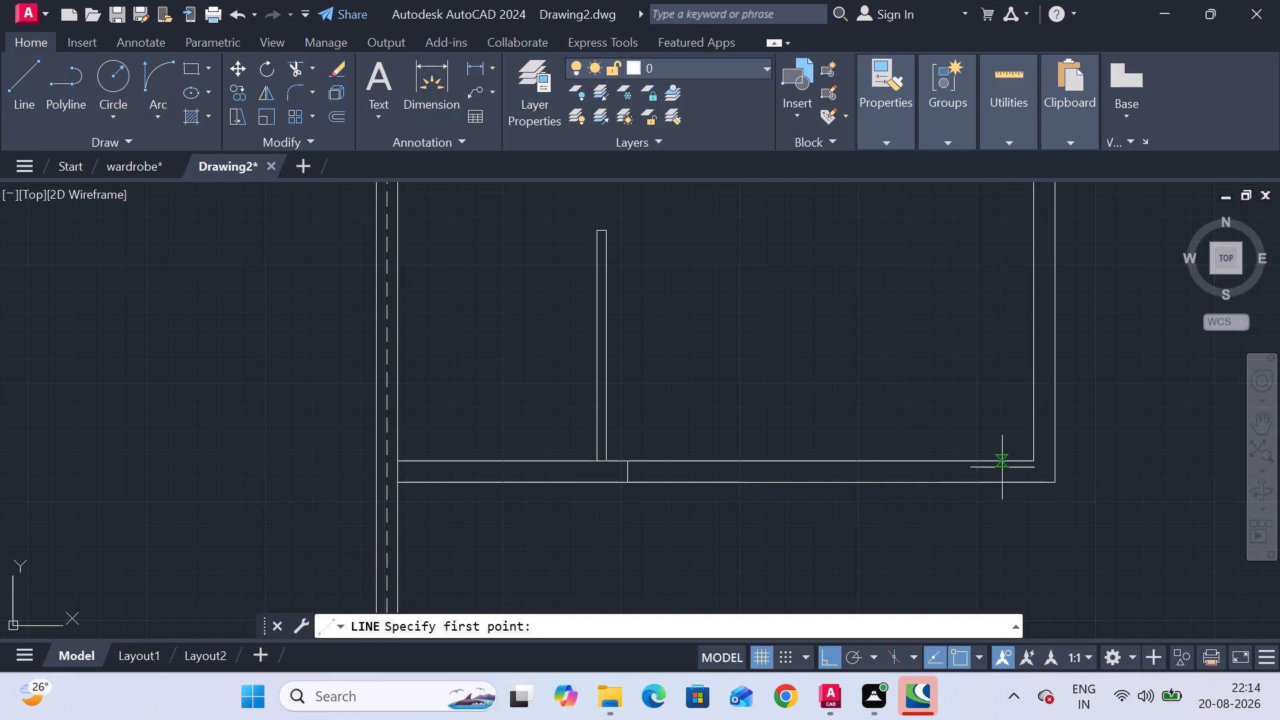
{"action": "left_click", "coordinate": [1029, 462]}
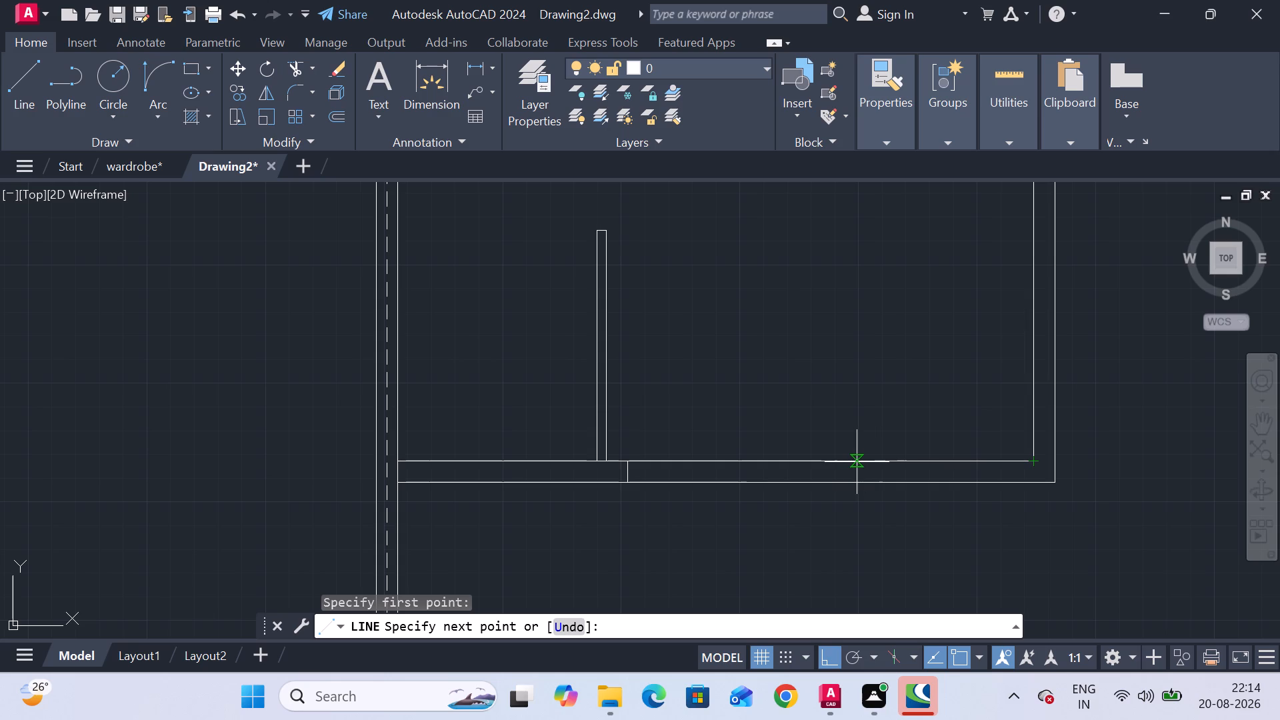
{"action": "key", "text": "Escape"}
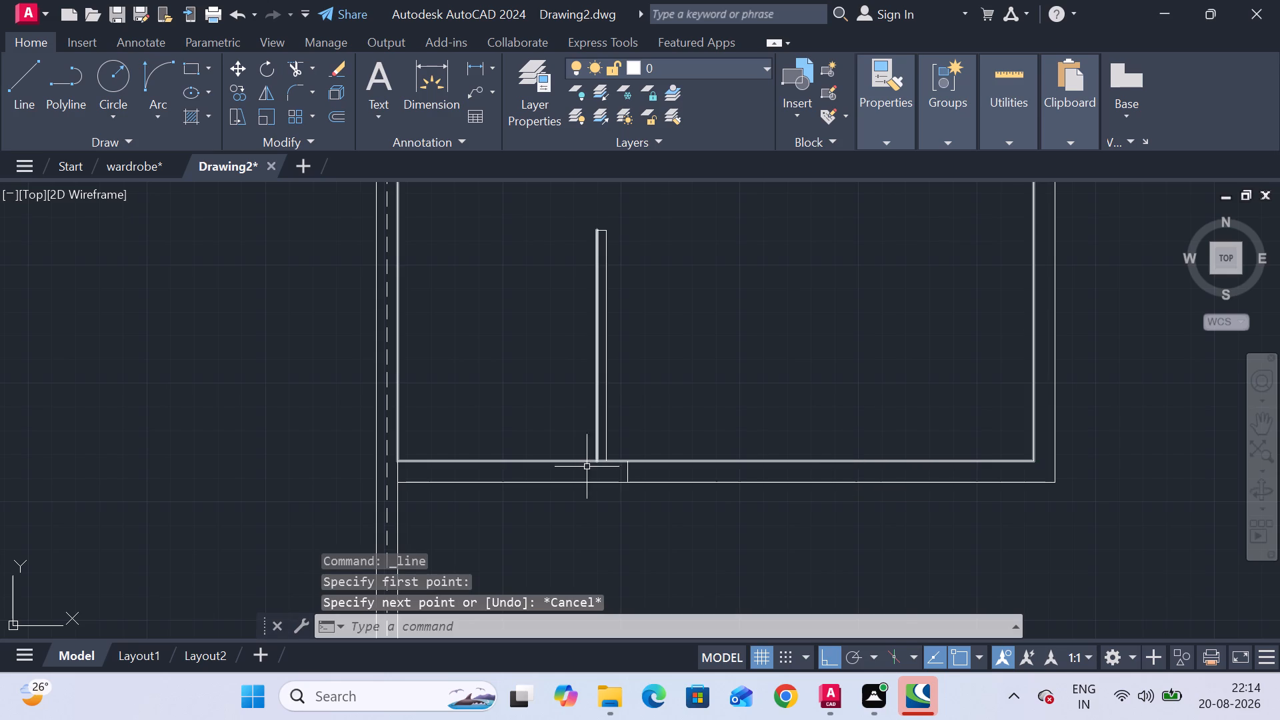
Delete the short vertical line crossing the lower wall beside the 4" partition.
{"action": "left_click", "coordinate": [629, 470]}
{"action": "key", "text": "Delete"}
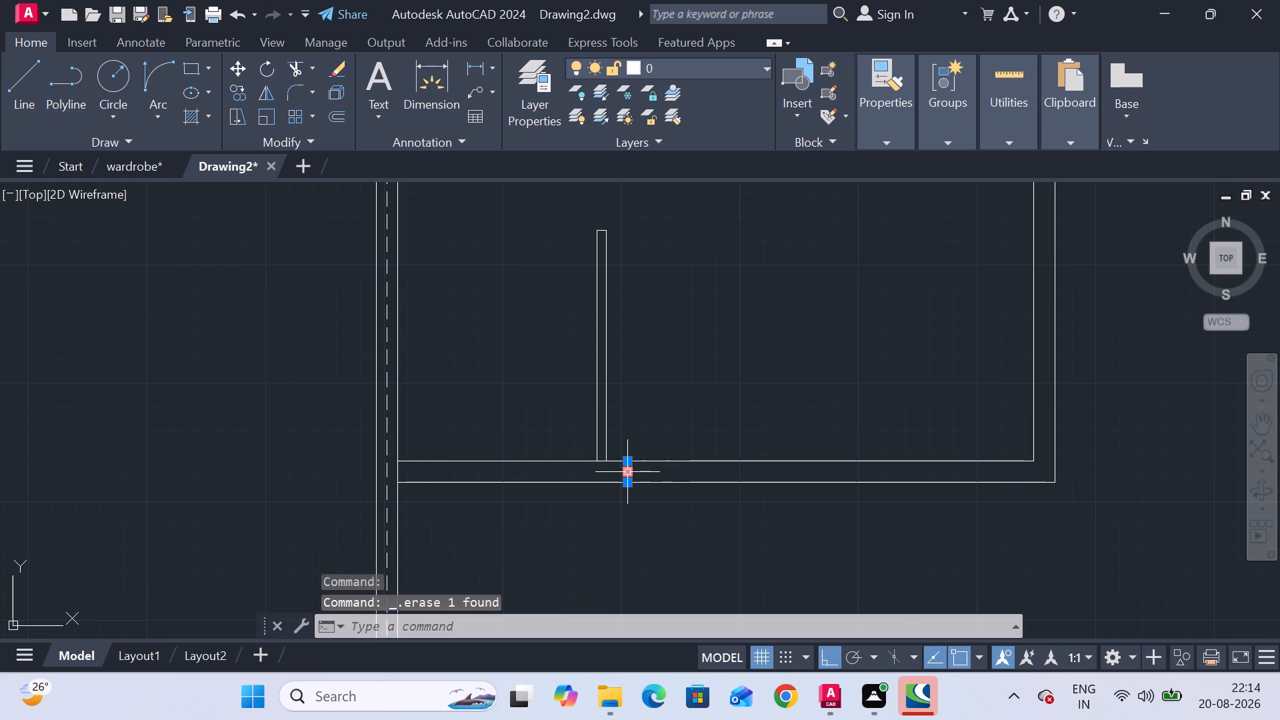
Draw a line from the 4" partition's lower-right corner along the lower wall to near its middle, continuing down past the wall.
{"action": "left_click", "coordinate": [33, 80]}
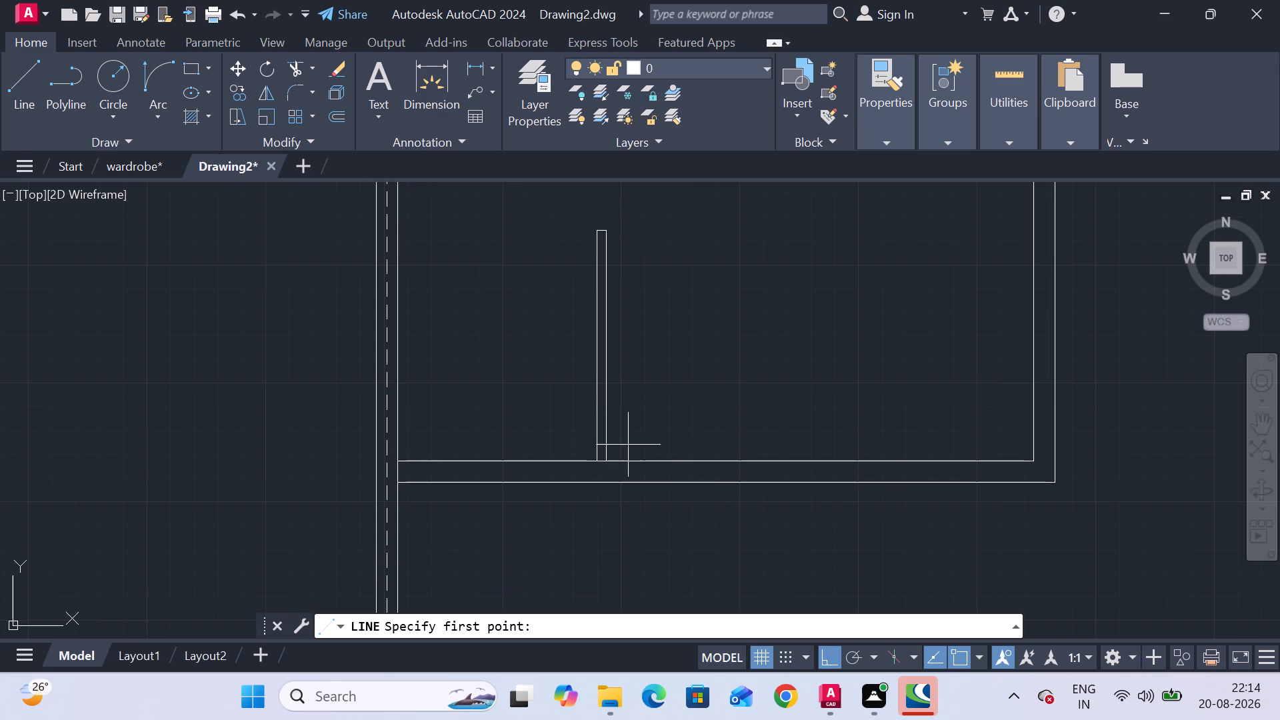
{"action": "left_click", "coordinate": [607, 458]}
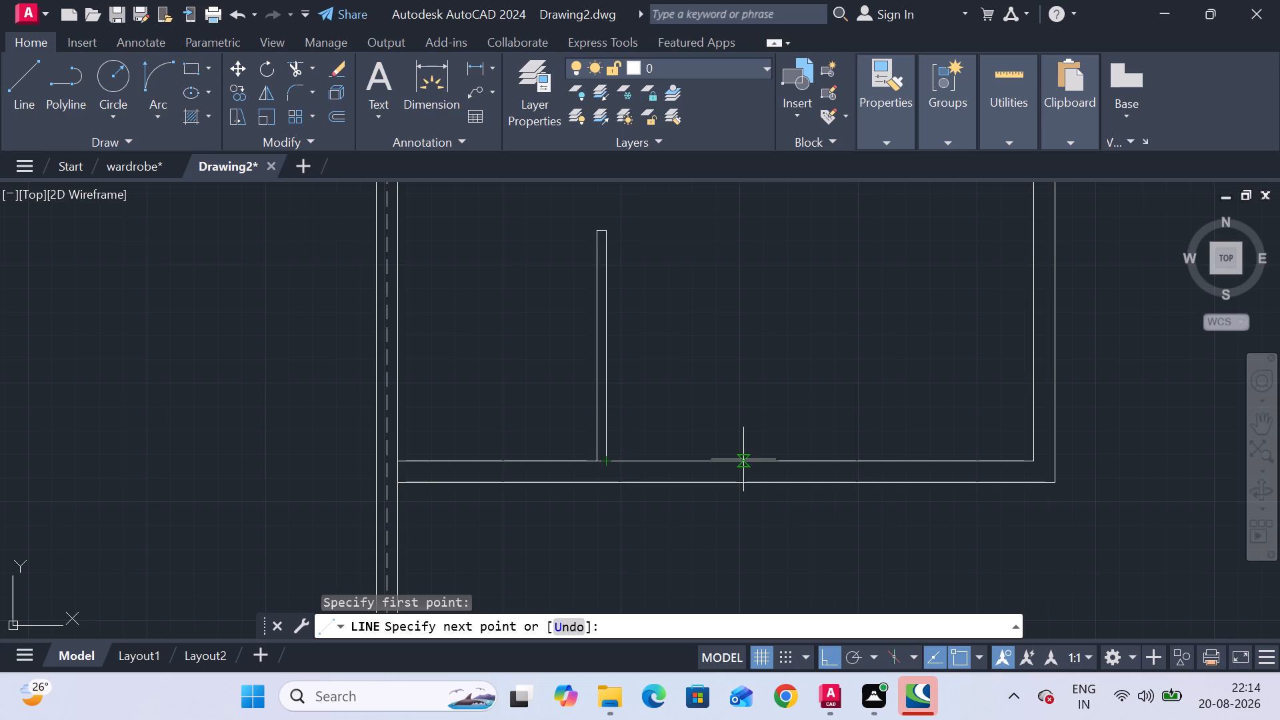
{"action": "left_click", "coordinate": [743, 459]}
{"action": "left_click", "coordinate": [743, 542]}
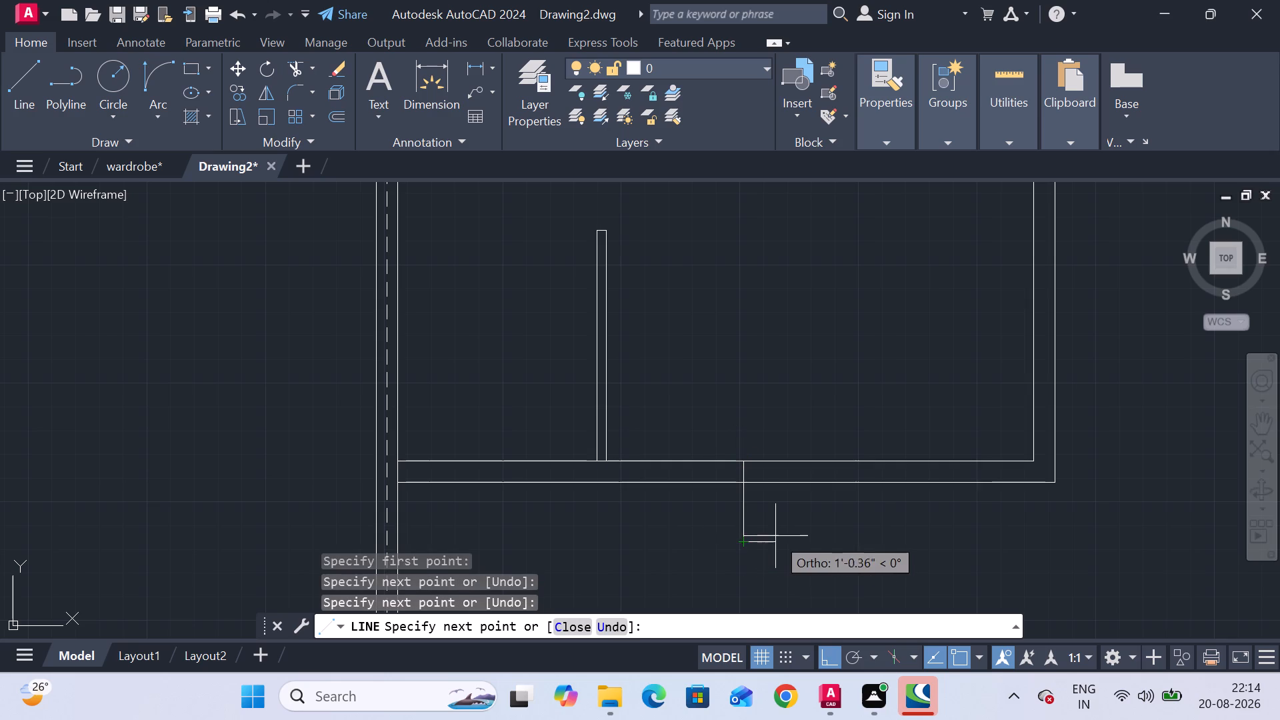
{"action": "key", "text": "Escape"}
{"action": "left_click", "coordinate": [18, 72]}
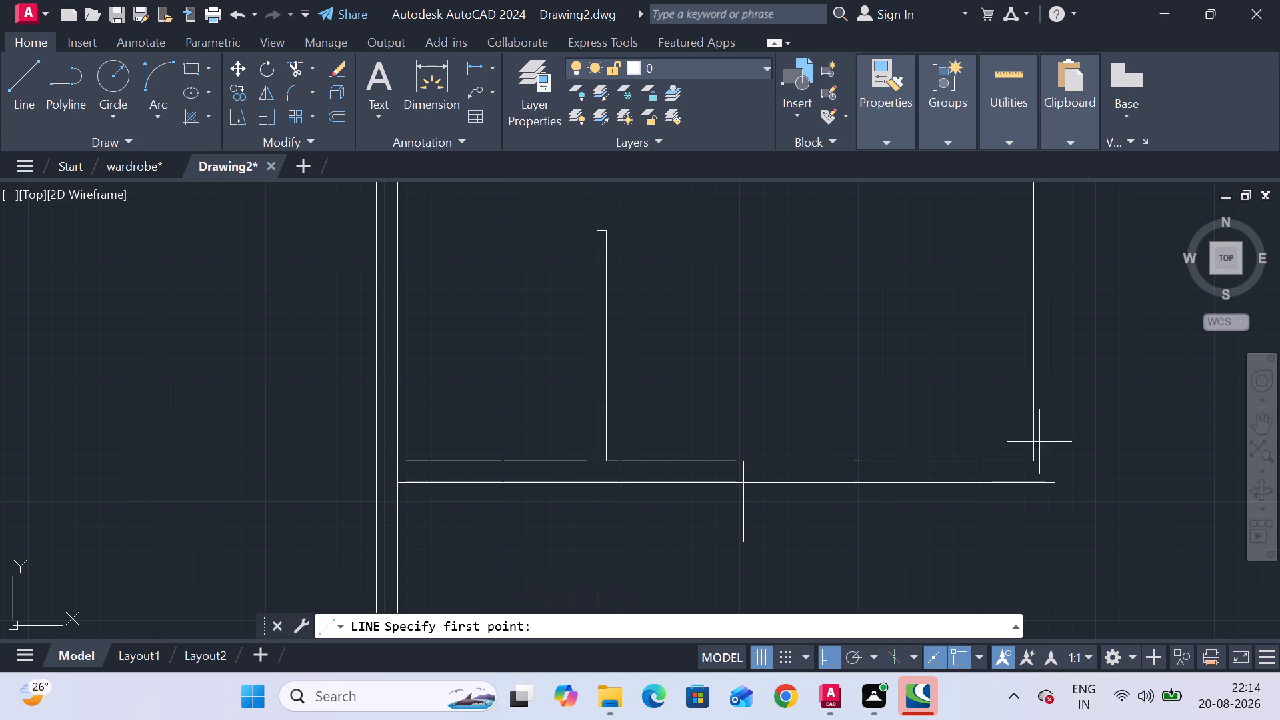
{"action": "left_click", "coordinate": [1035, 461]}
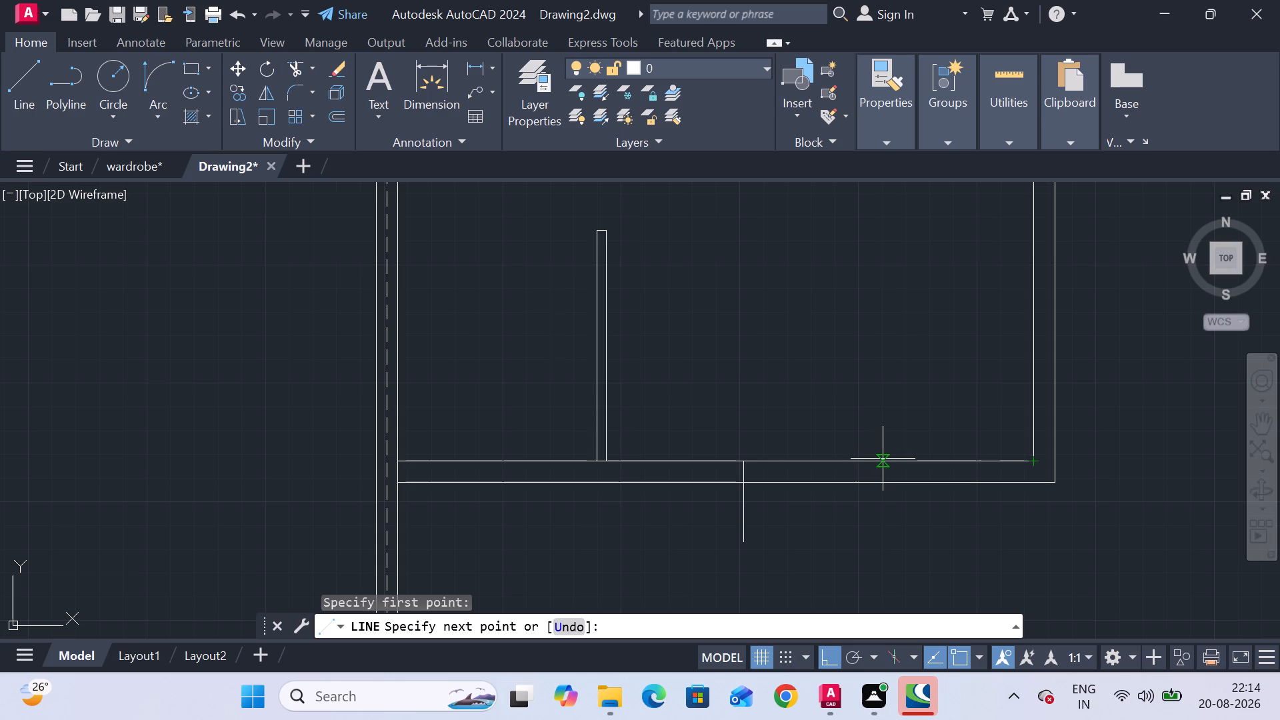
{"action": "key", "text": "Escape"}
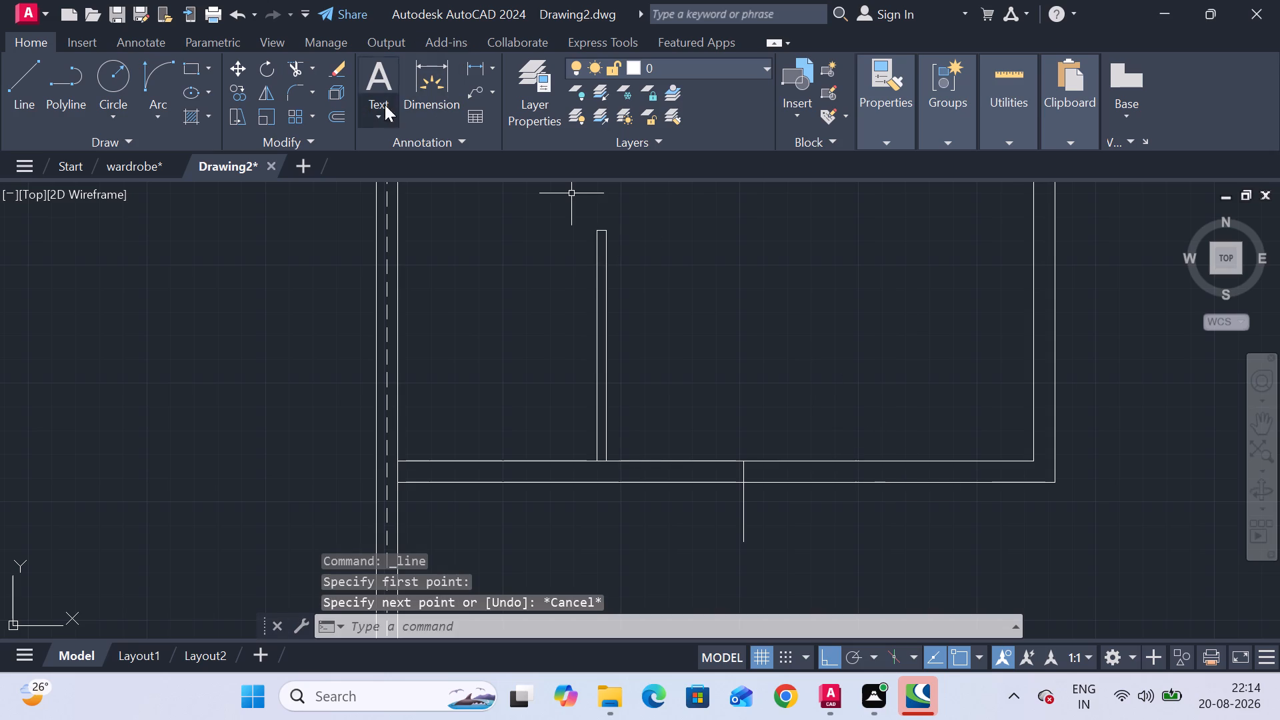
Draw a line 3' right from the new vertical line's top, continuing down past the lower wall as the opening's second edge.
{"action": "left_click", "coordinate": [25, 73]}
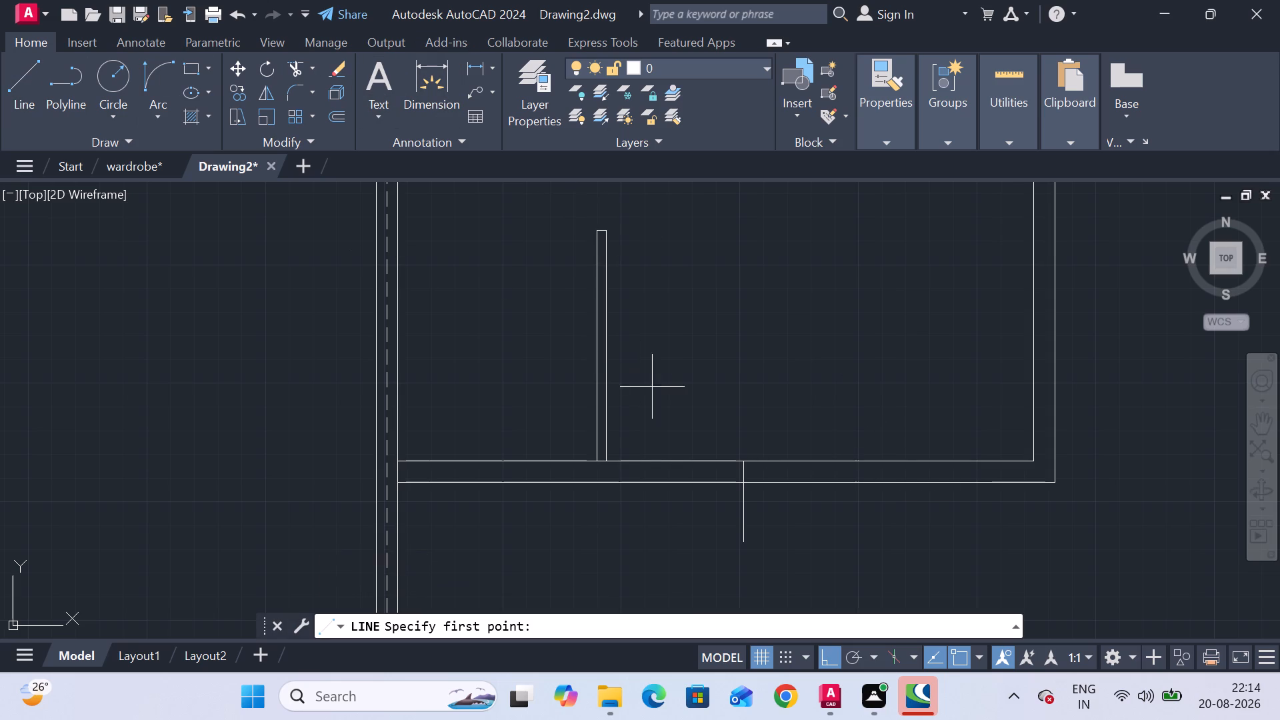
{"action": "left_click", "coordinate": [745, 455]}
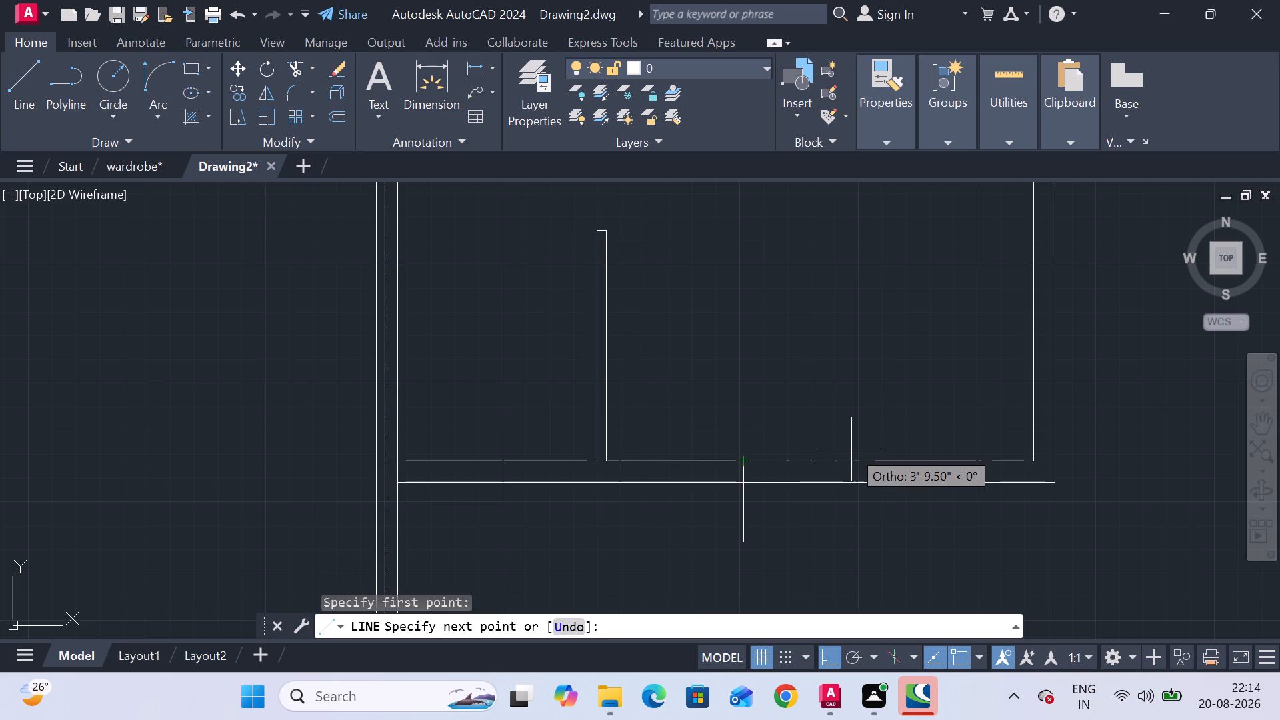
{"action": "key", "text": "3"}
{"action": "key", "text": "apostrophe"}
{"action": "key", "text": "Return"}
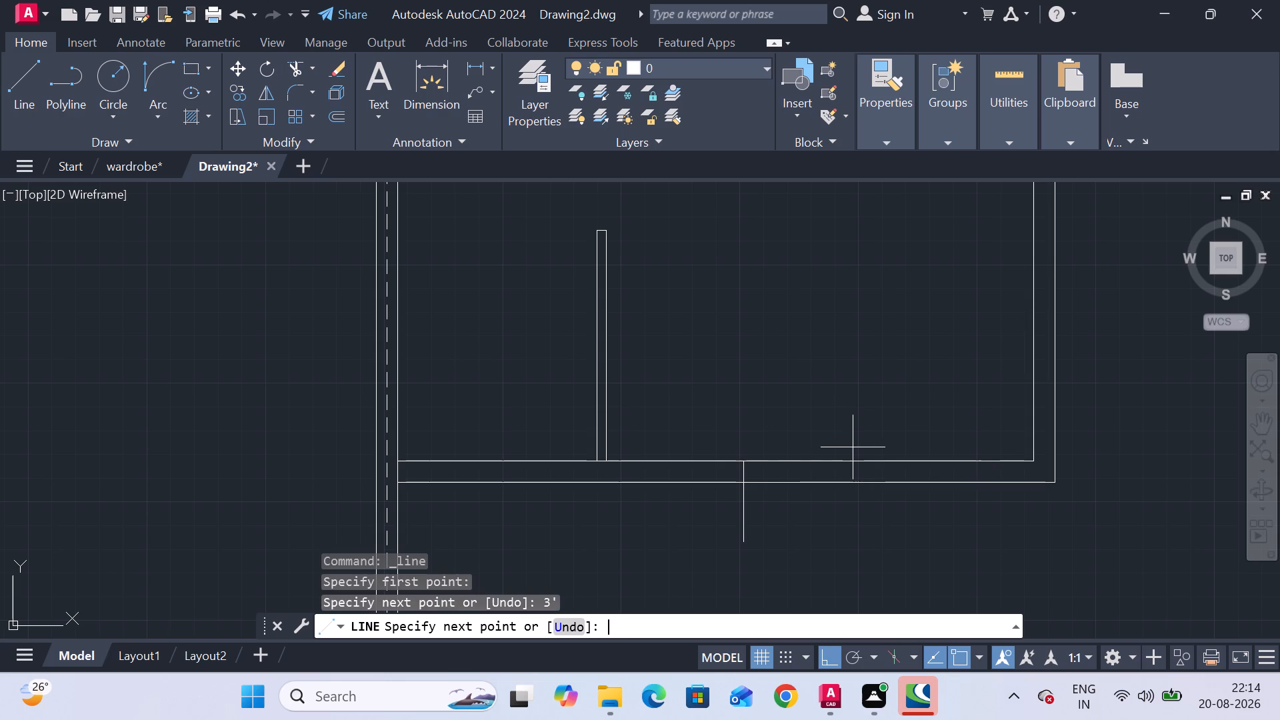
{"action": "left_click", "coordinate": [845, 553]}
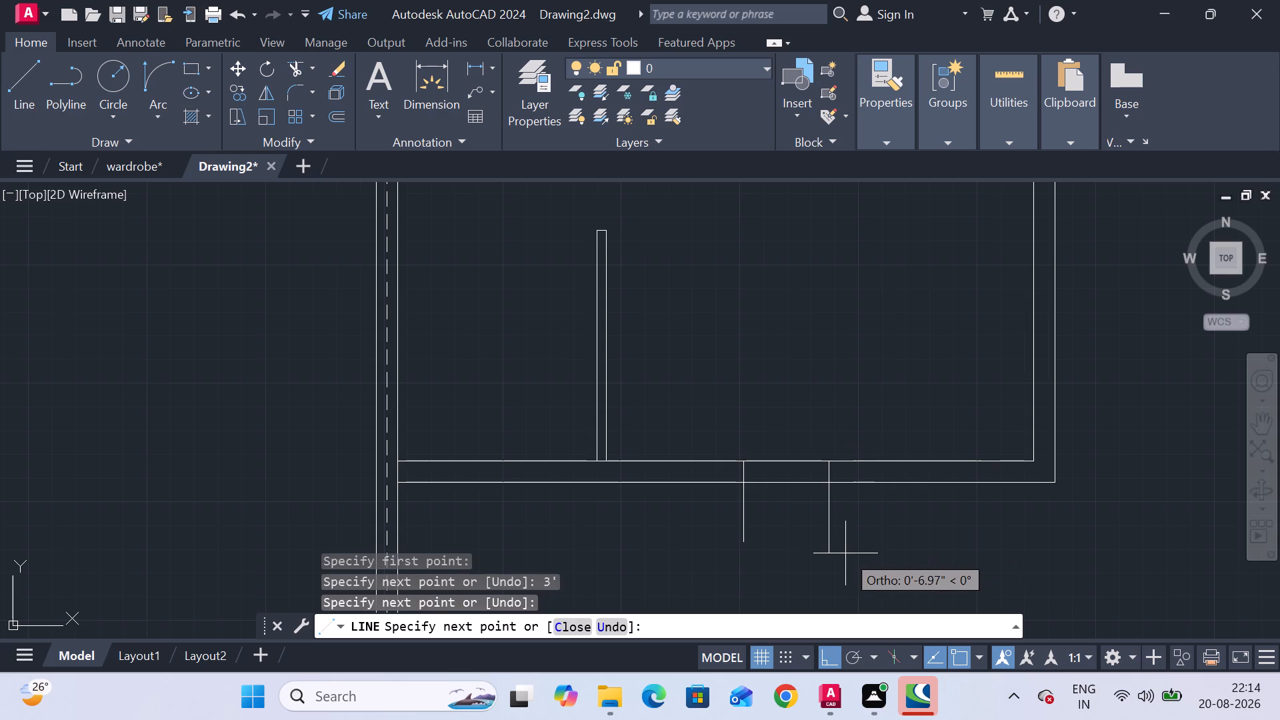
{"action": "key", "text": "Escape"}
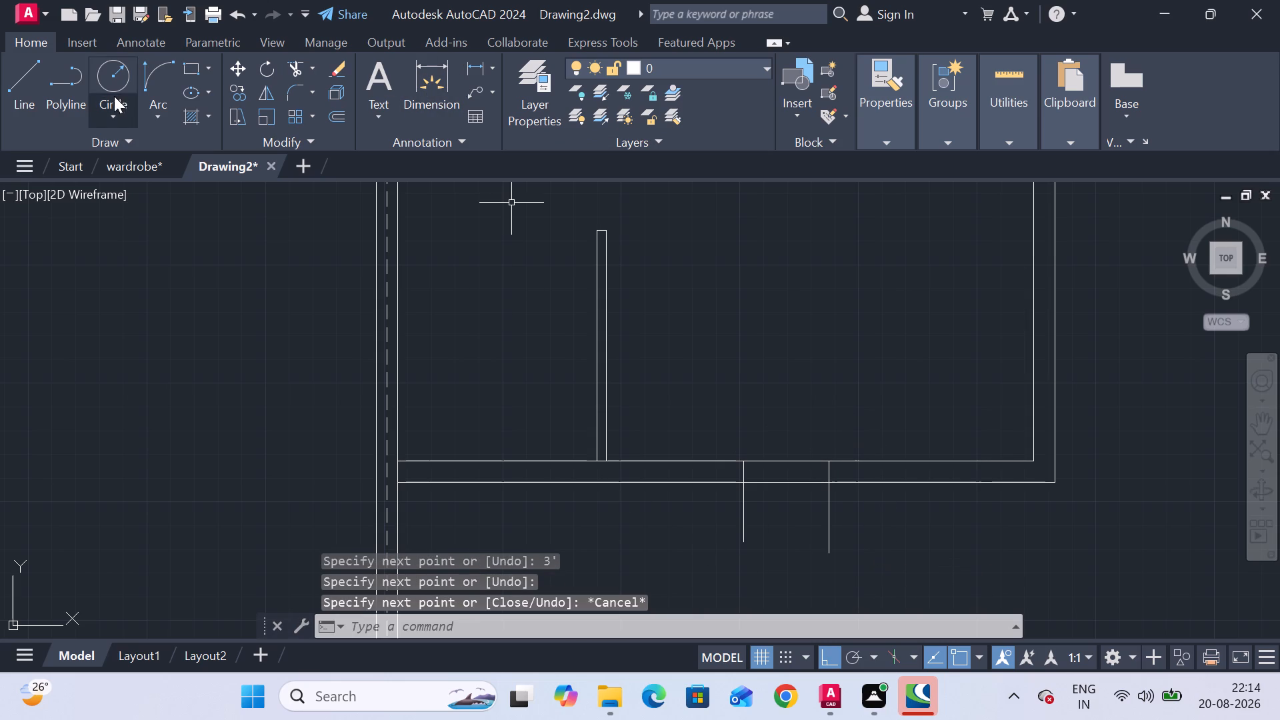
Trim the lower wall's two lines between the vertical edges and both edges' overhangs below the wall, leaving a 3' opening.
{"action": "left_click", "coordinate": [284, 68]}
{"action": "left_click", "coordinate": [797, 447]}
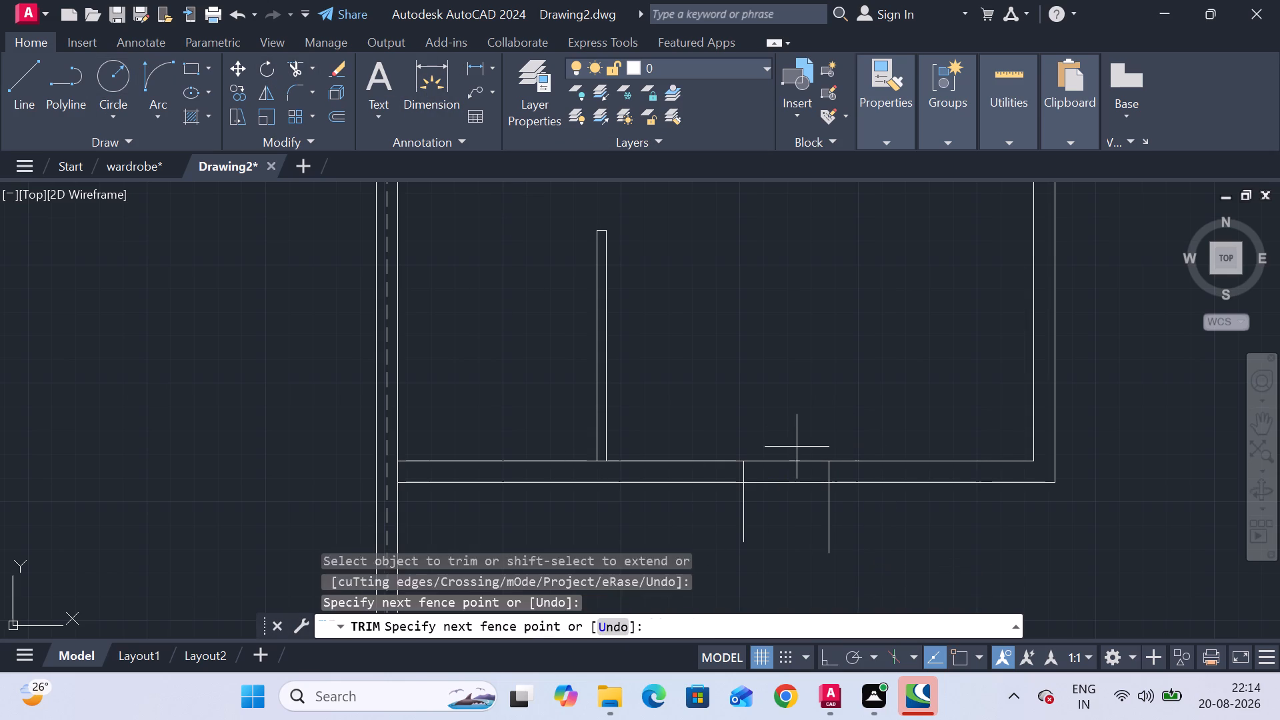
{"action": "left_click", "coordinate": [781, 517]}
{"action": "left_click", "coordinate": [673, 517]}
{"action": "left_click", "coordinate": [867, 516]}
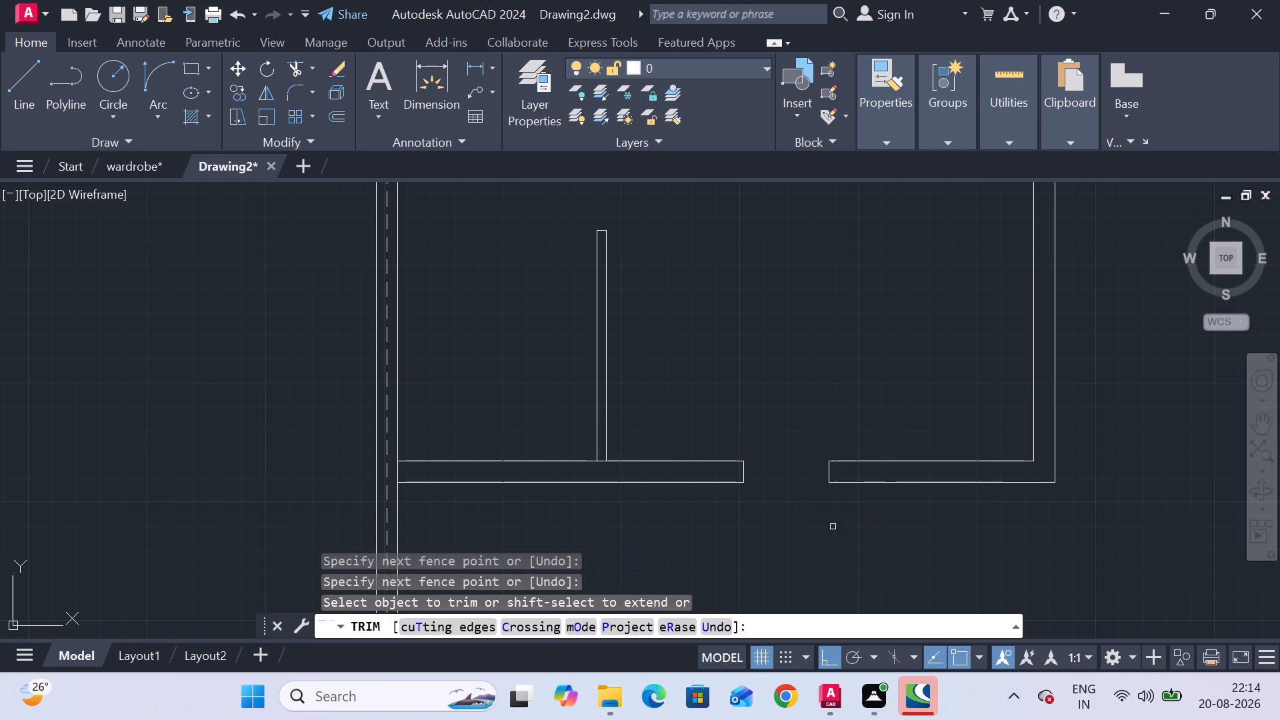
{"action": "scroll", "coordinate": [813, 535], "scroll_direction": "down", "scroll_amount": 3}
{"action": "middle_click_drag", "start_coordinate": [807, 535], "coordinate": [715, 474]}
{"action": "scroll", "coordinate": [675, 439], "scroll_direction": "up", "scroll_amount": 2}
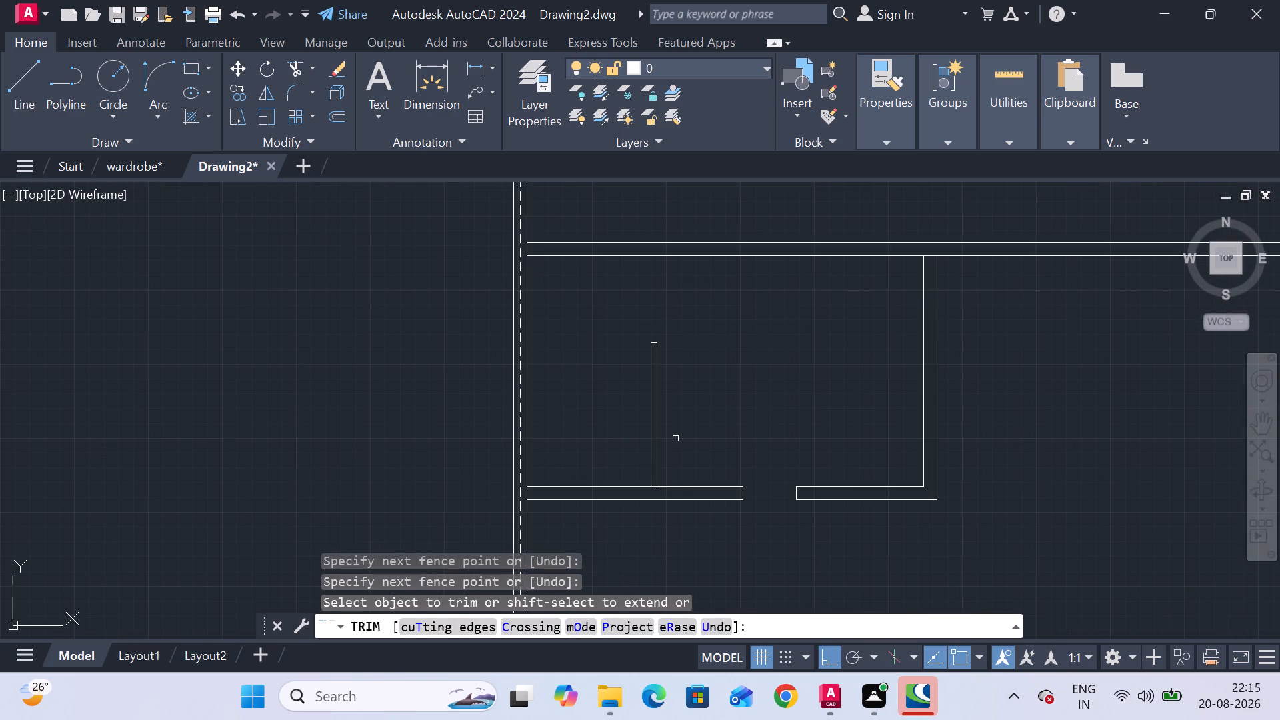
{"action": "key", "text": "Escape"}
{"action": "key", "text": "Escape"}
{"action": "key", "text": "Escape"}
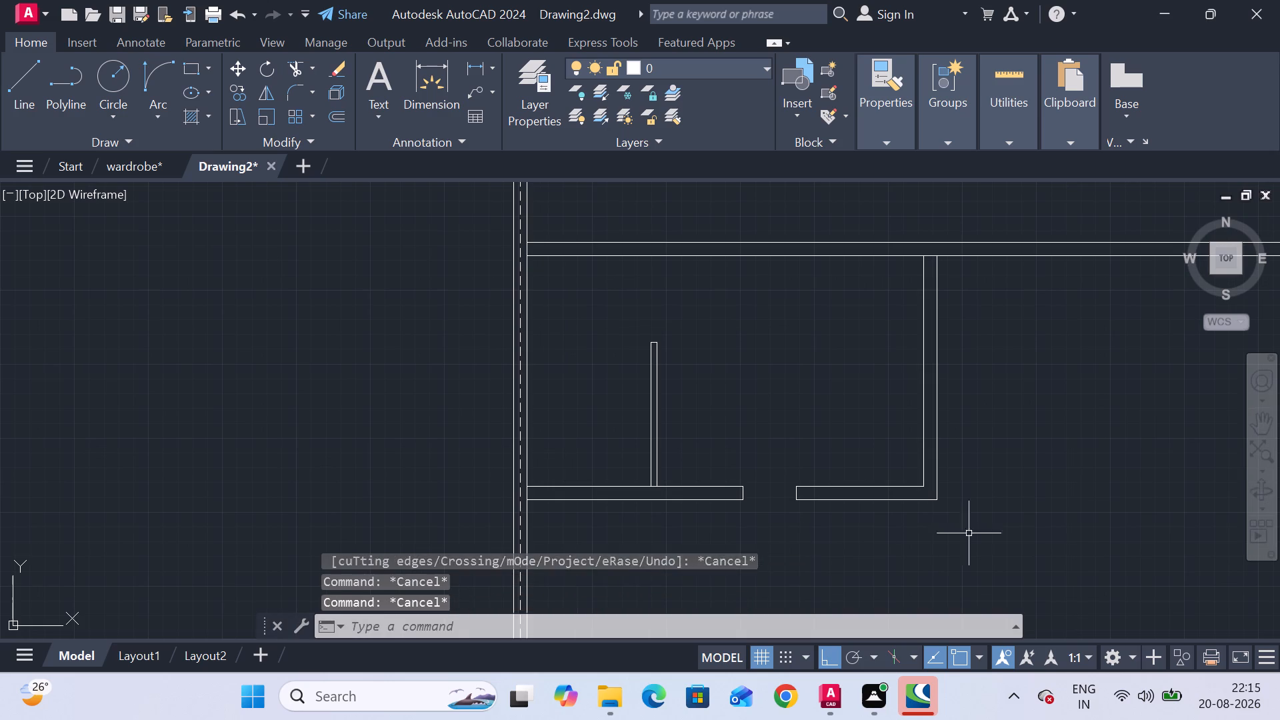
{"action": "key", "text": "Escape"}
Draw a 9'1" by 12'9" rectangle in the empty area to the right of the plan's outer wall.
{"action": "middle_click_drag", "start_coordinate": [1067, 499], "coordinate": [568, 400]}
{"action": "scroll", "coordinate": [568, 400], "scroll_direction": "down", "scroll_amount": 1}
{"action": "middle_click_drag", "start_coordinate": [568, 400], "coordinate": [574, 417]}
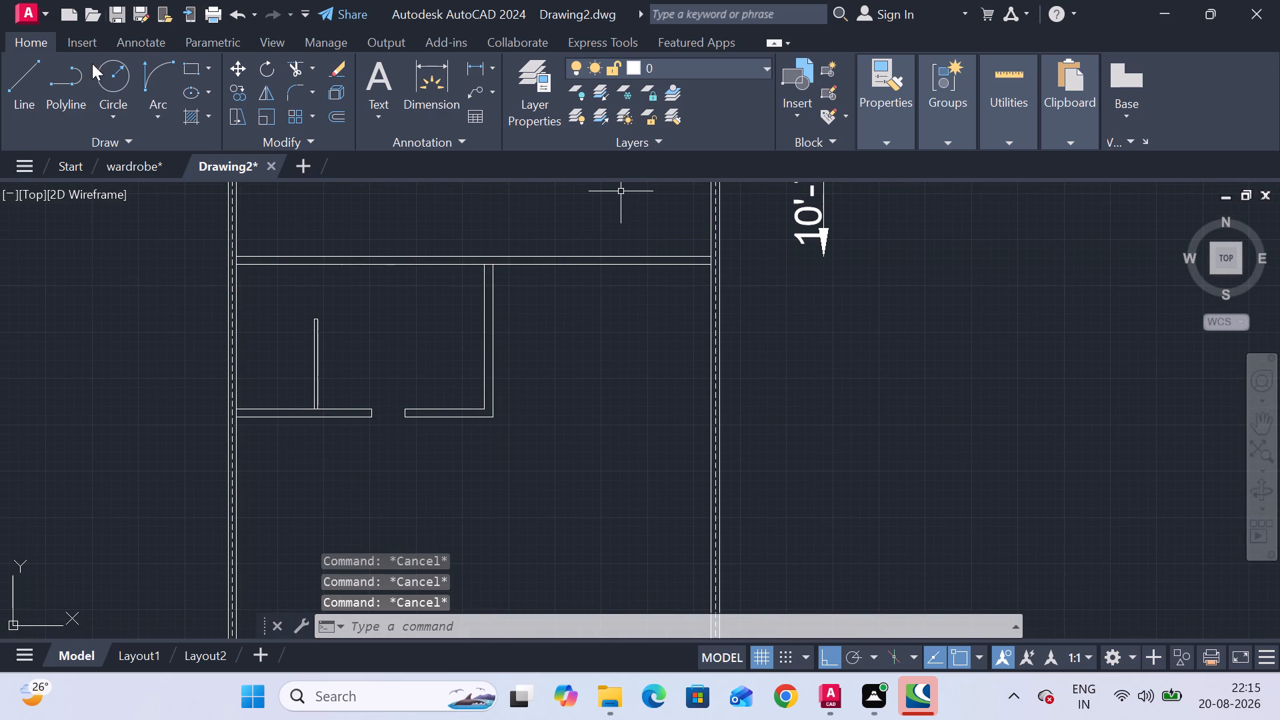
{"action": "left_click", "coordinate": [186, 67]}
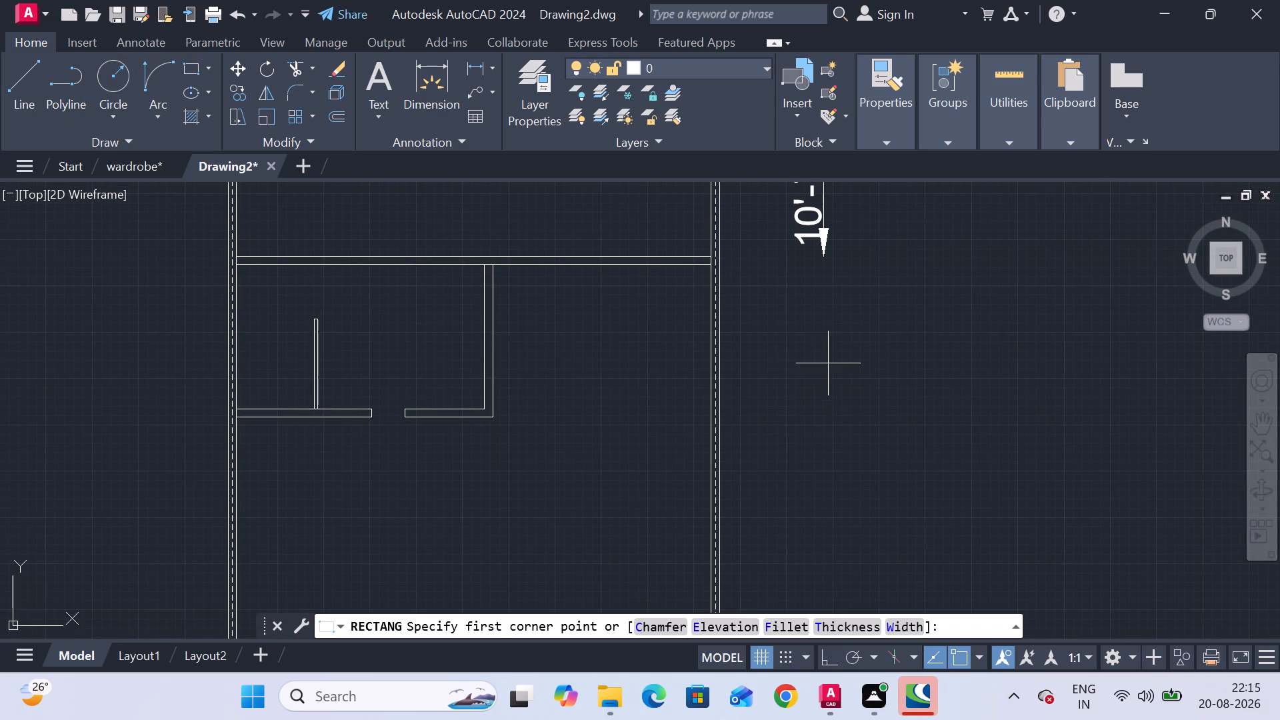
{"action": "left_click", "coordinate": [823, 377]}
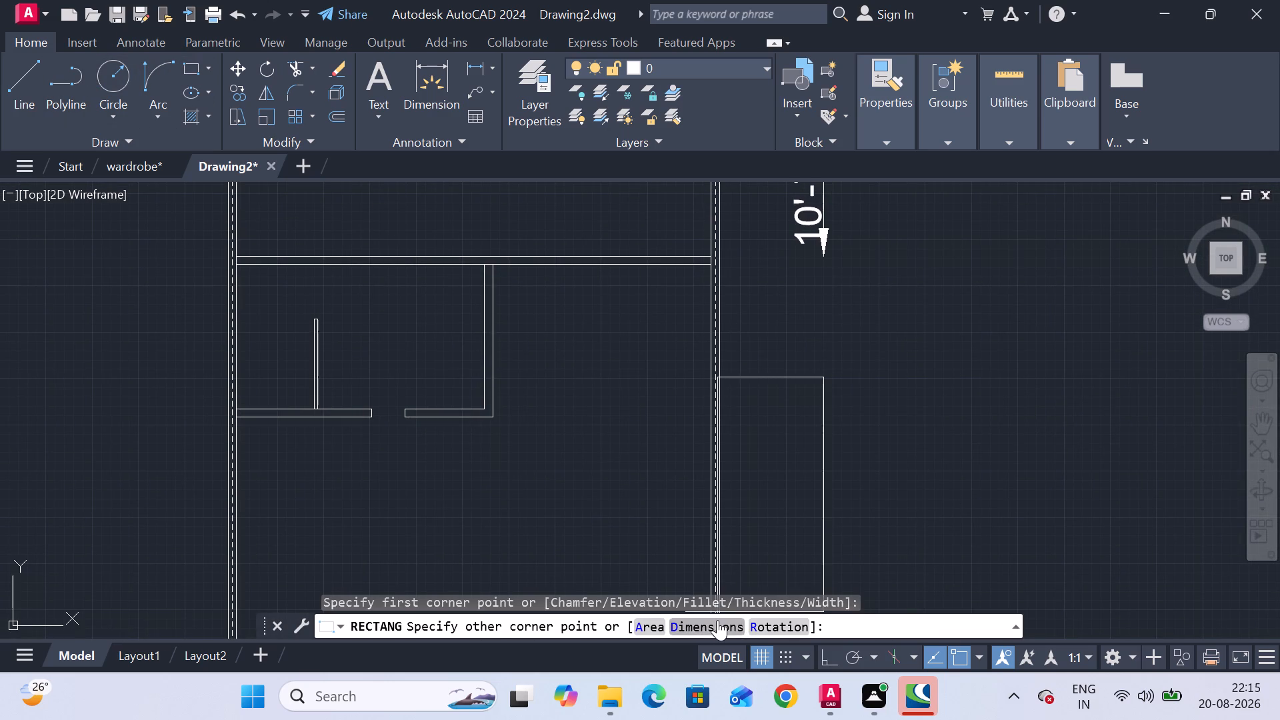
{"action": "left_click", "coordinate": [717, 622]}
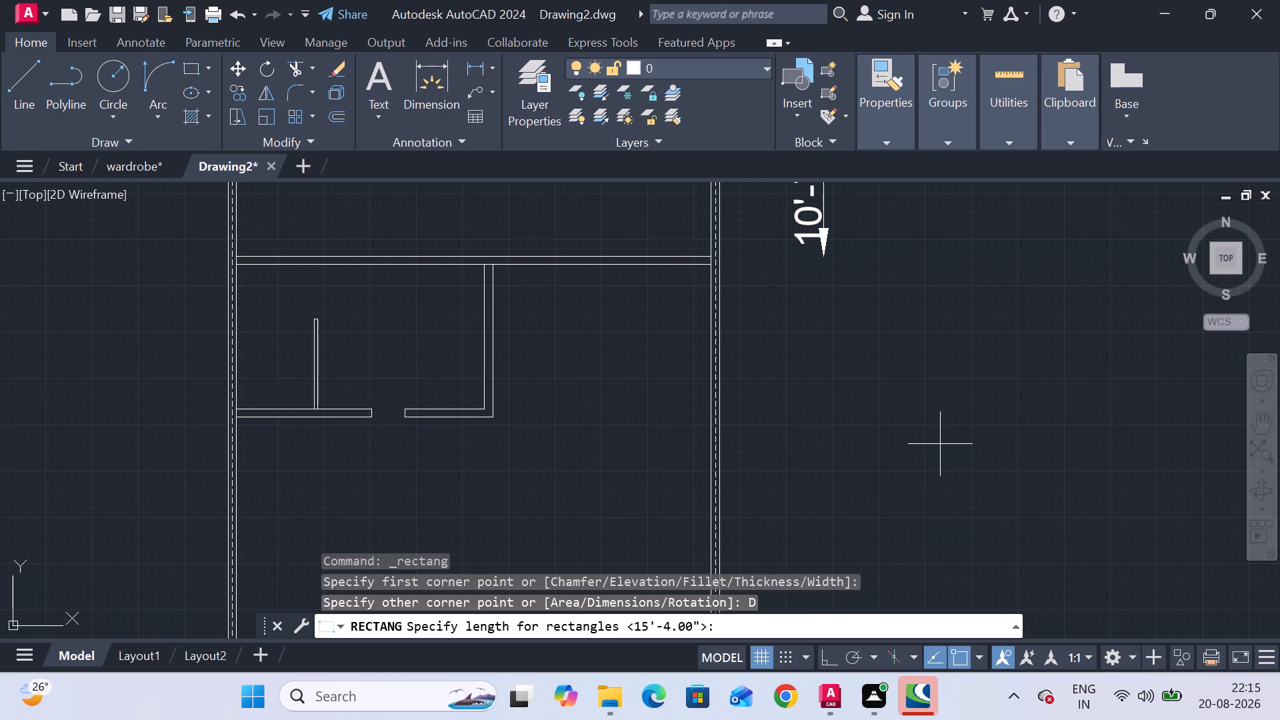
{"action": "type", "text": "9'"}
{"action": "key", "text": "1"}
{"action": "key", "text": "shift+quotedbl"}
{"action": "key", "text": "Return"}
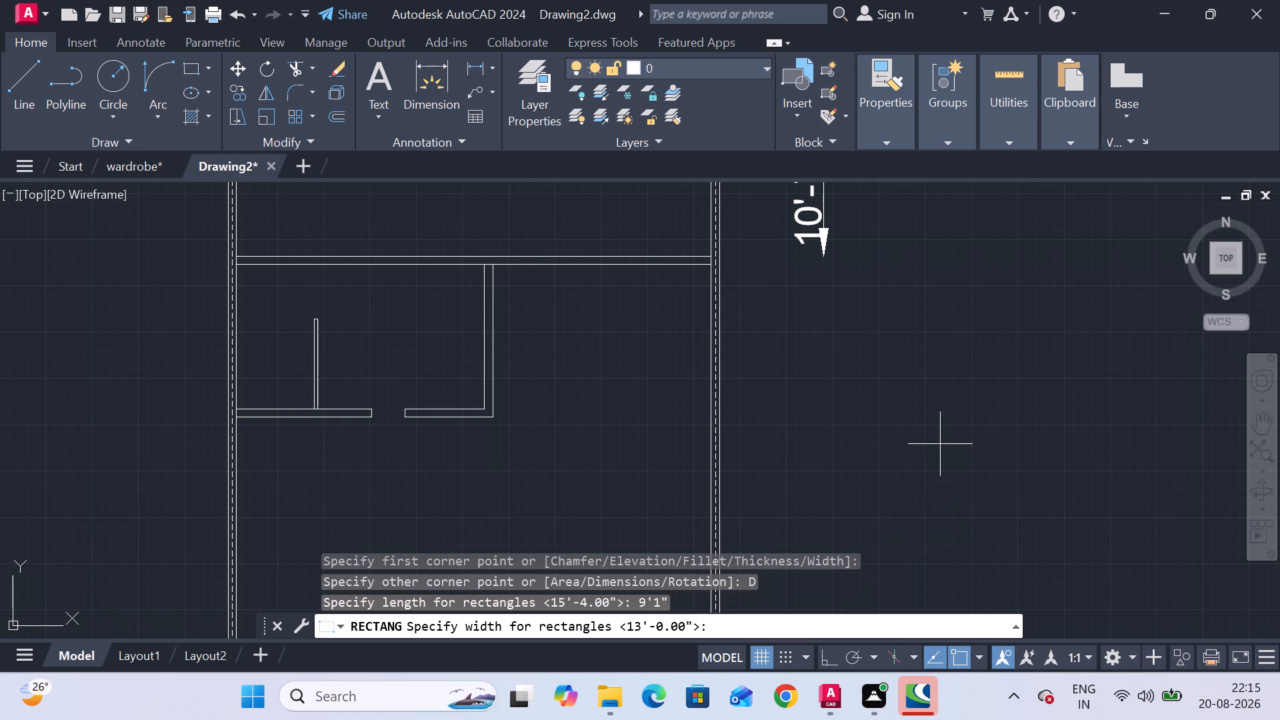
{"action": "type", "text": "12'"}
{"action": "key", "text": "9"}
{"action": "key", "text": "shift+quotedbl"}
{"action": "key", "text": "Return"}
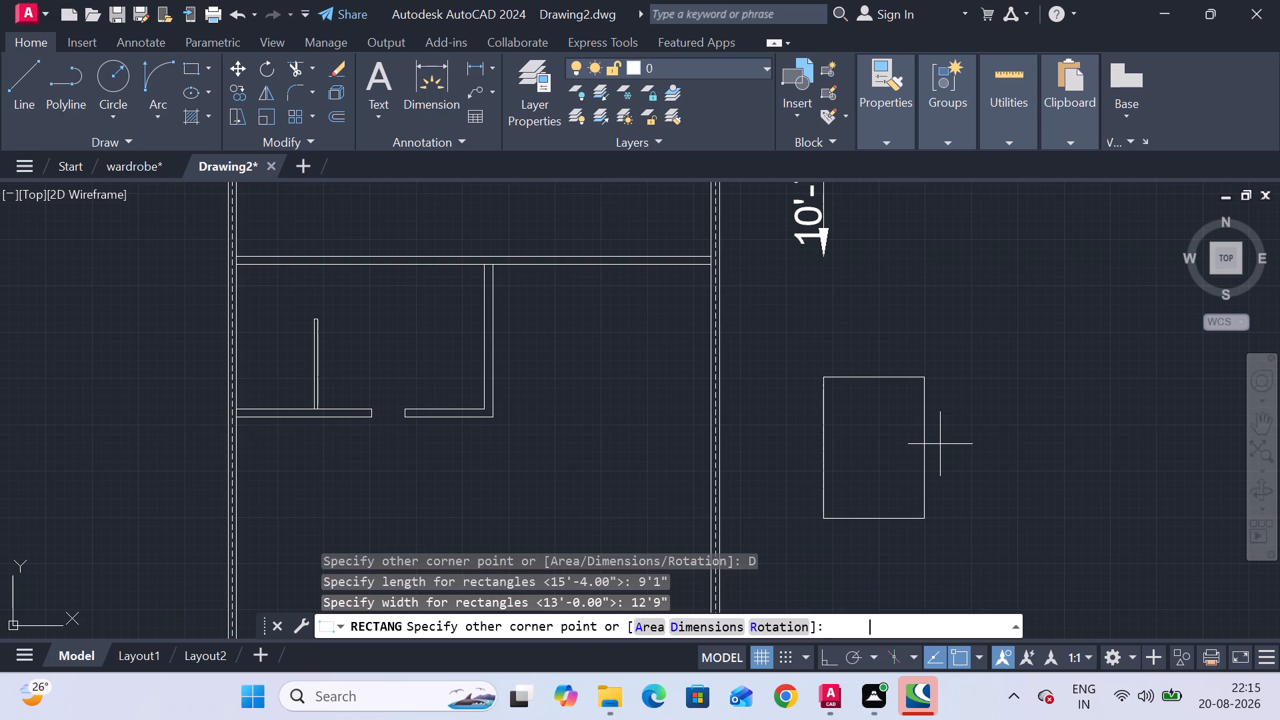
{"action": "left_click", "coordinate": [921, 521]}
{"action": "key", "text": "Escape"}
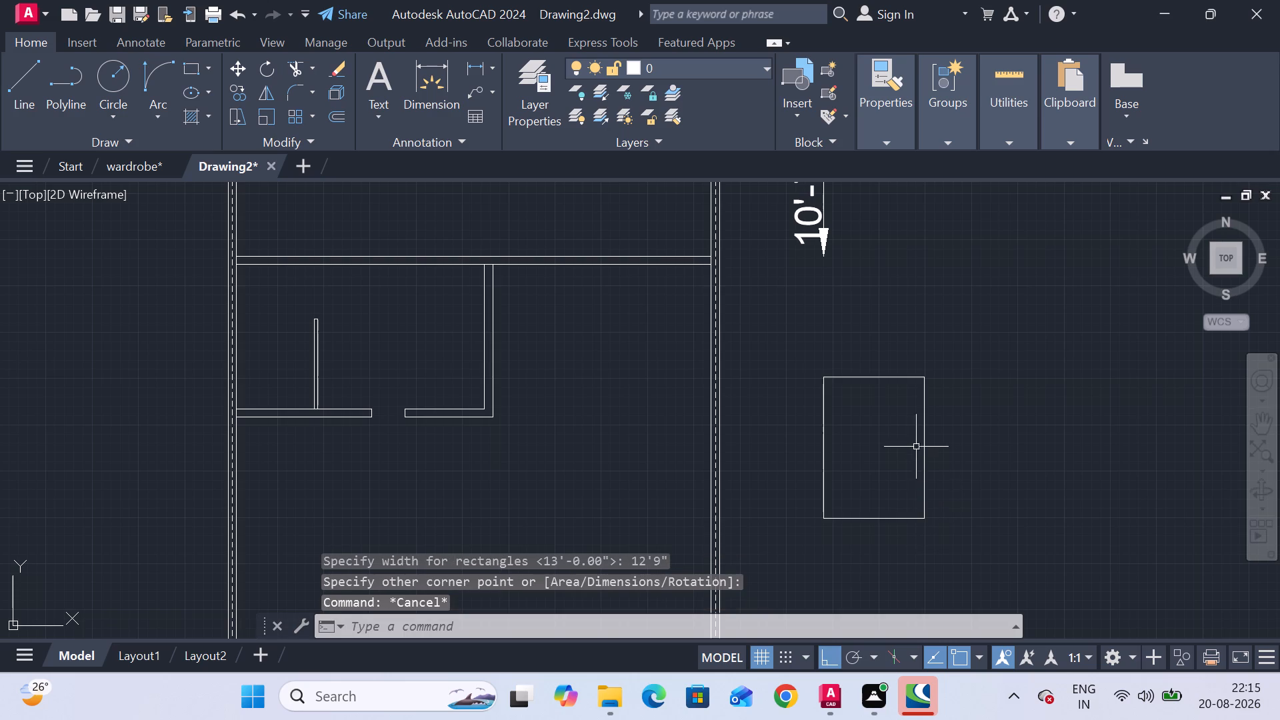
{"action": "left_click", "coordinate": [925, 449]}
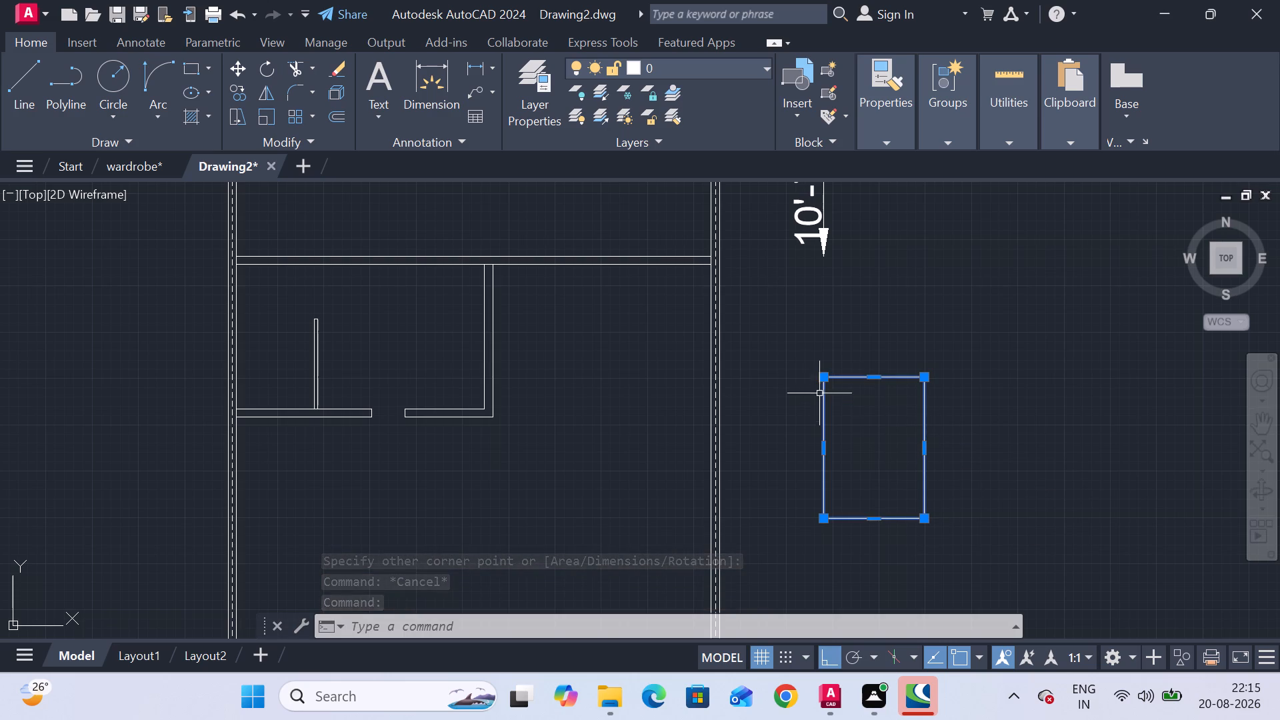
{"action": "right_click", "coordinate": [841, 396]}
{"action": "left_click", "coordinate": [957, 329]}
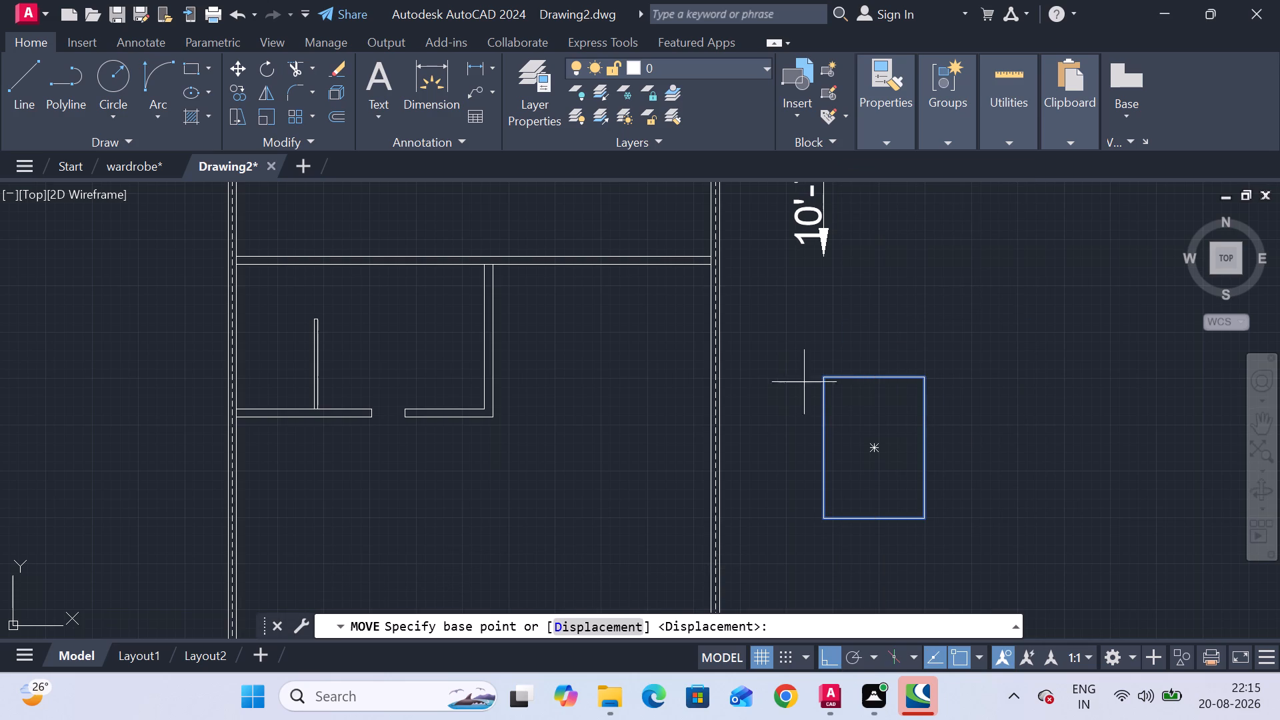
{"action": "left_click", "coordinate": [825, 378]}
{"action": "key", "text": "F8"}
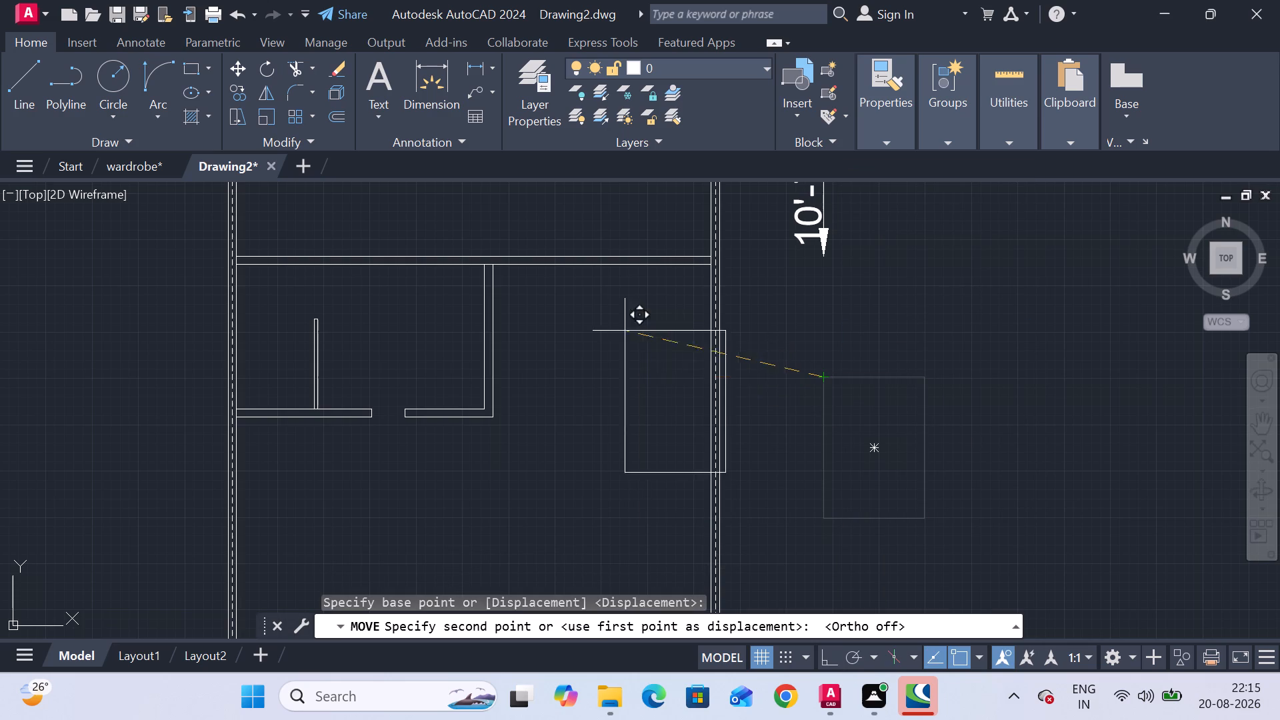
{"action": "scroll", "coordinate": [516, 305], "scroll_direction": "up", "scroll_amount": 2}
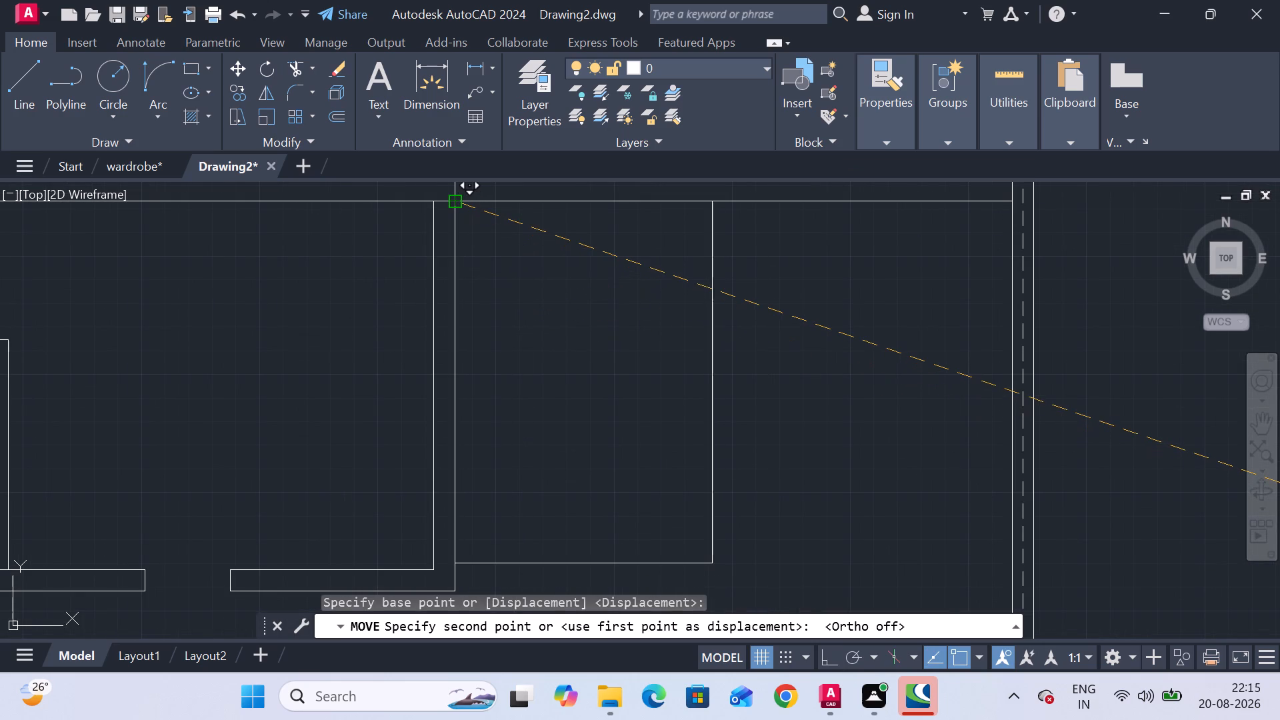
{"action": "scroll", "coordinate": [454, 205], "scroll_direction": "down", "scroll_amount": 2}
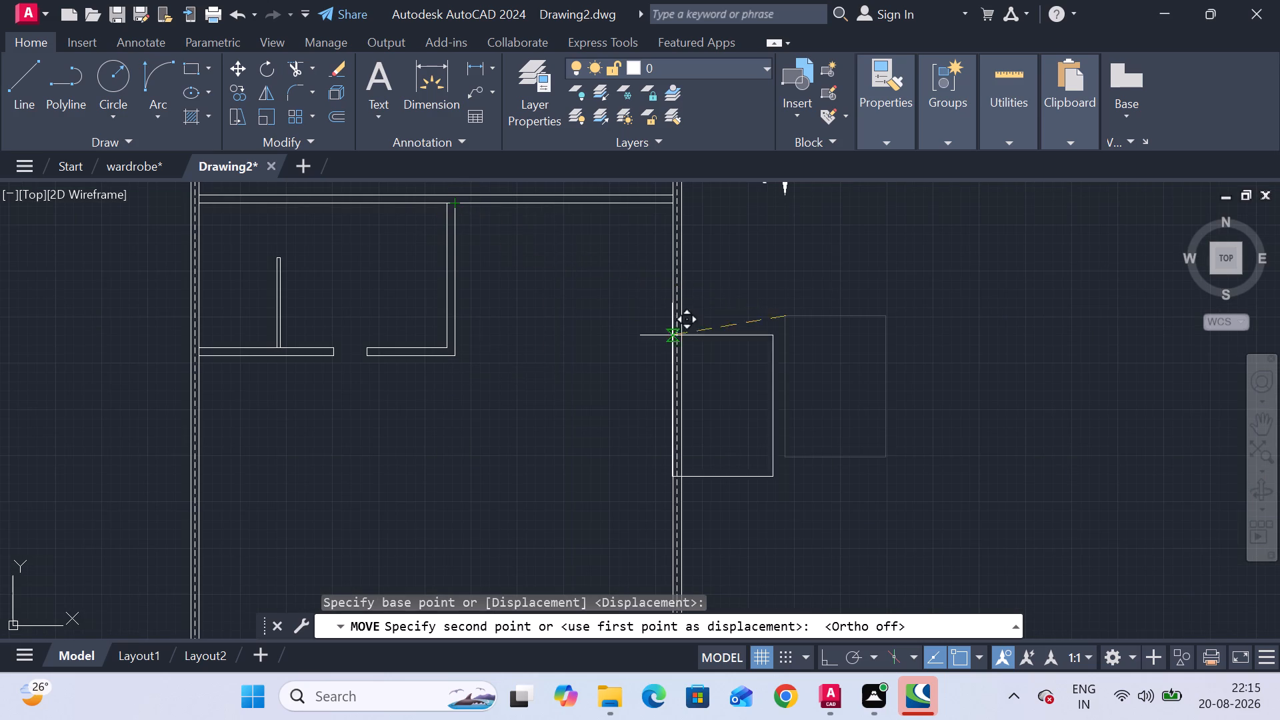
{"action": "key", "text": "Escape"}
With Ortho on, draw a line 9'1" right along the upper cross wall from the existing room's upper-right outer corner.
{"action": "scroll", "coordinate": [483, 261], "scroll_direction": "up", "scroll_amount": 1}
{"action": "middle_click_drag", "start_coordinate": [484, 261], "coordinate": [486, 342]}
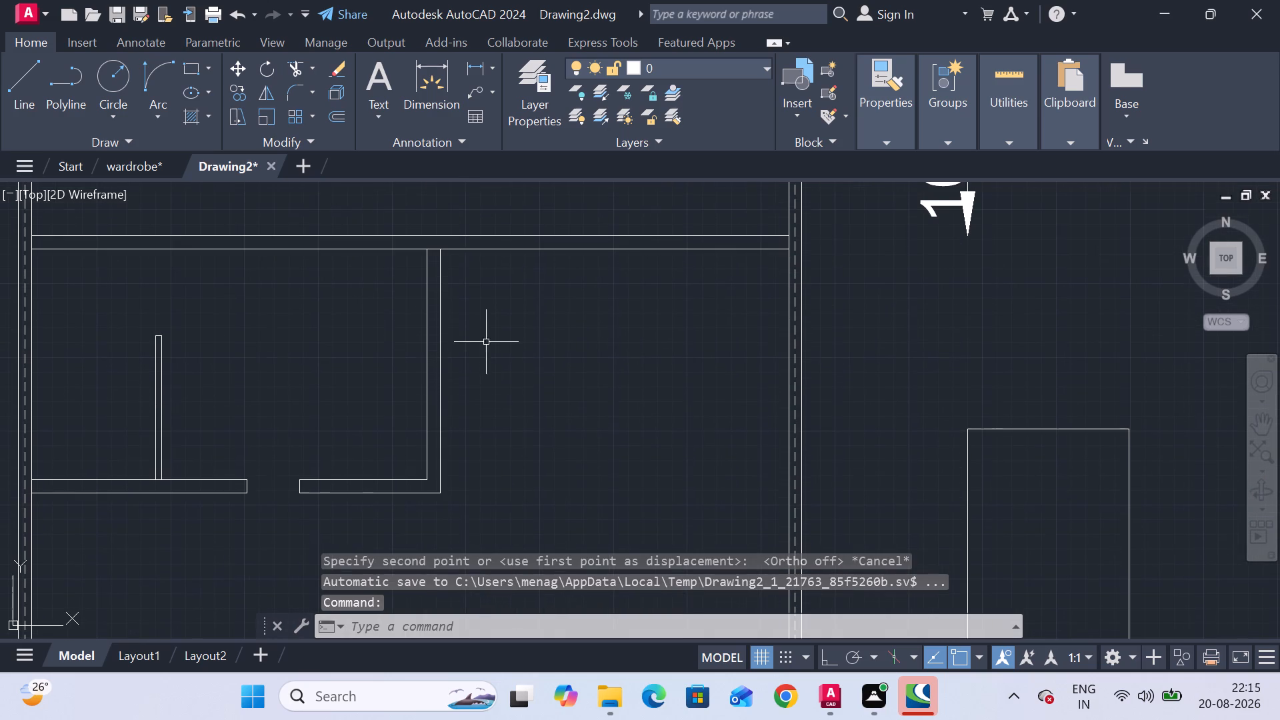
{"action": "left_click", "coordinate": [17, 80]}
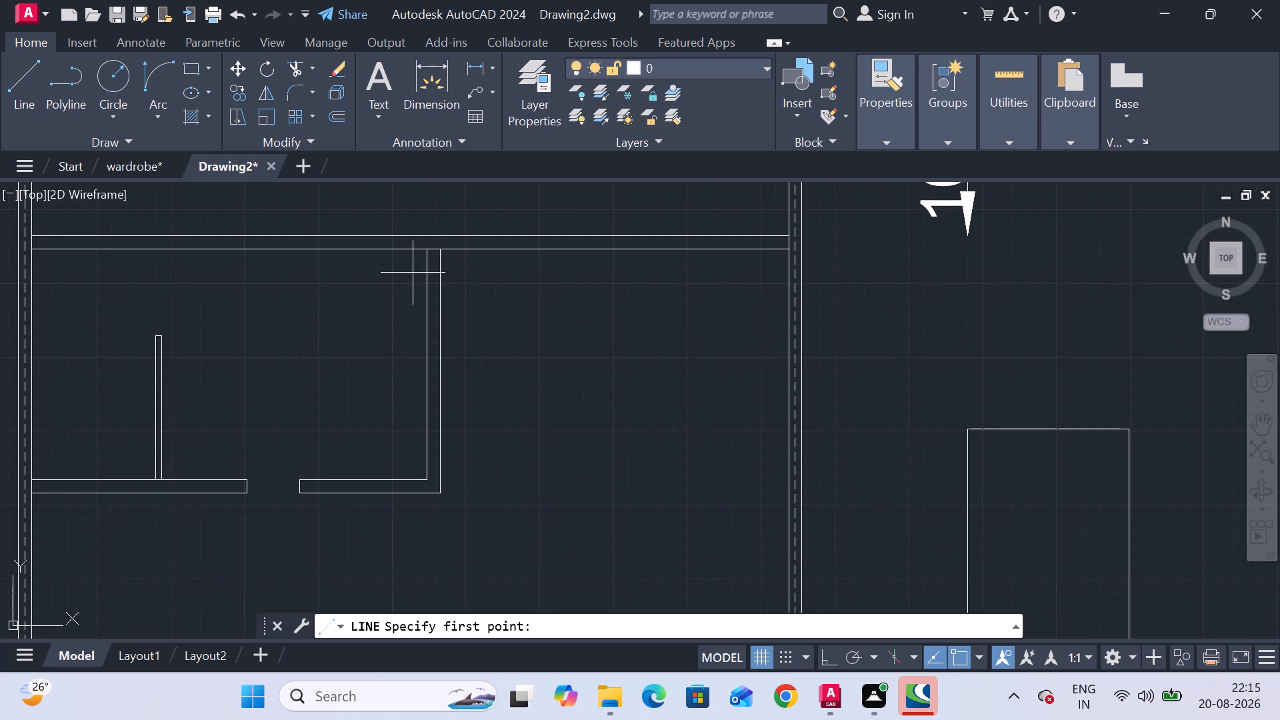
{"action": "left_click", "coordinate": [441, 253]}
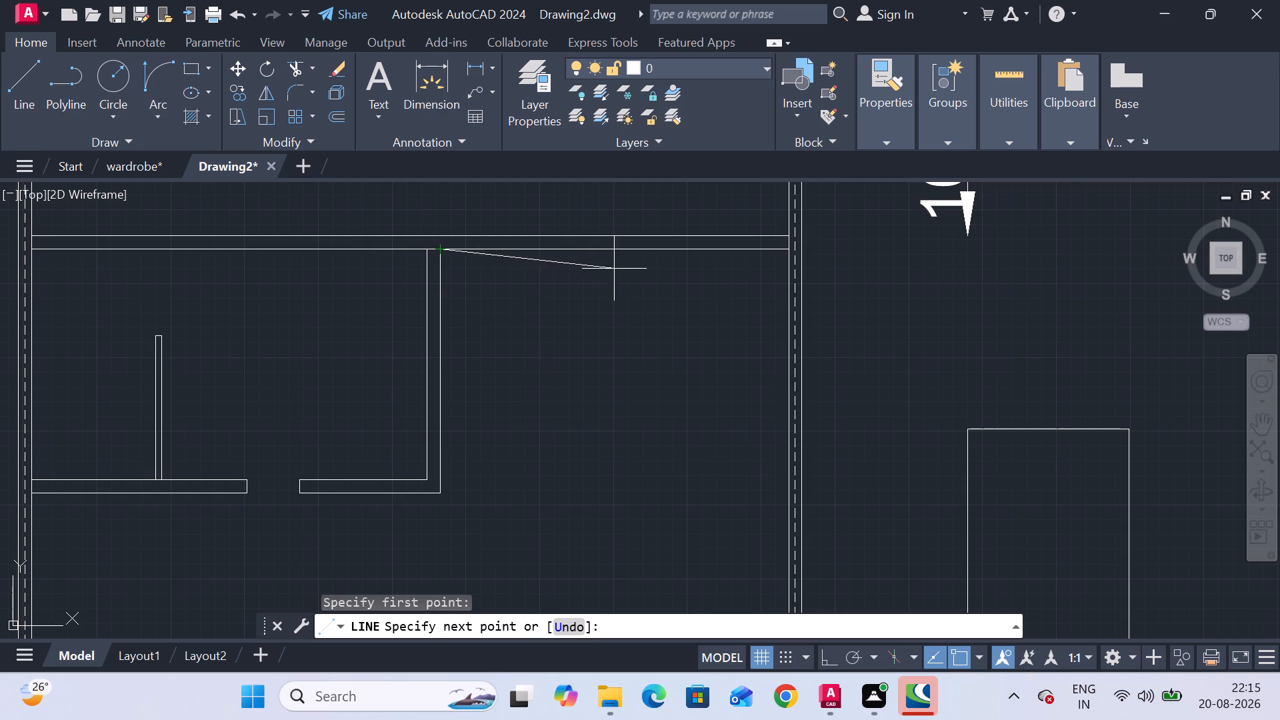
{"action": "key", "text": "F8"}
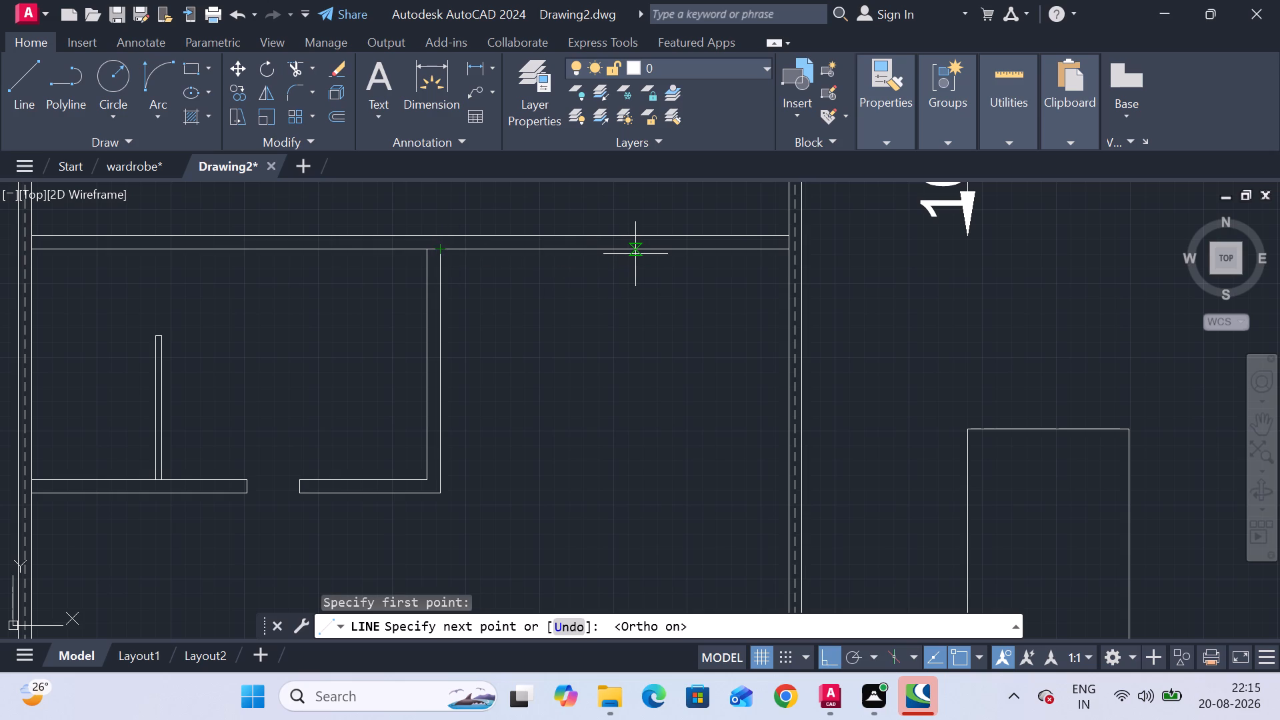
{"action": "type", "text": "9'1"}
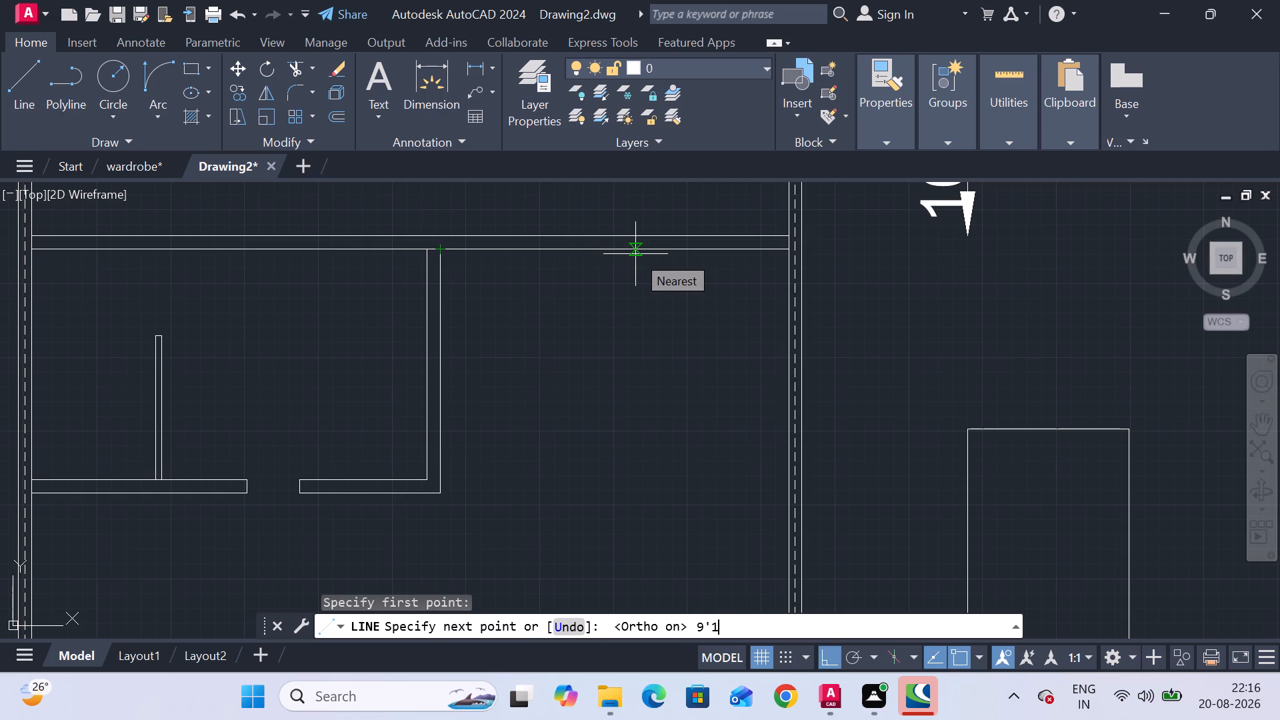
{"action": "key", "text": "shift+quotedbl"}
{"action": "key", "text": "Return"}
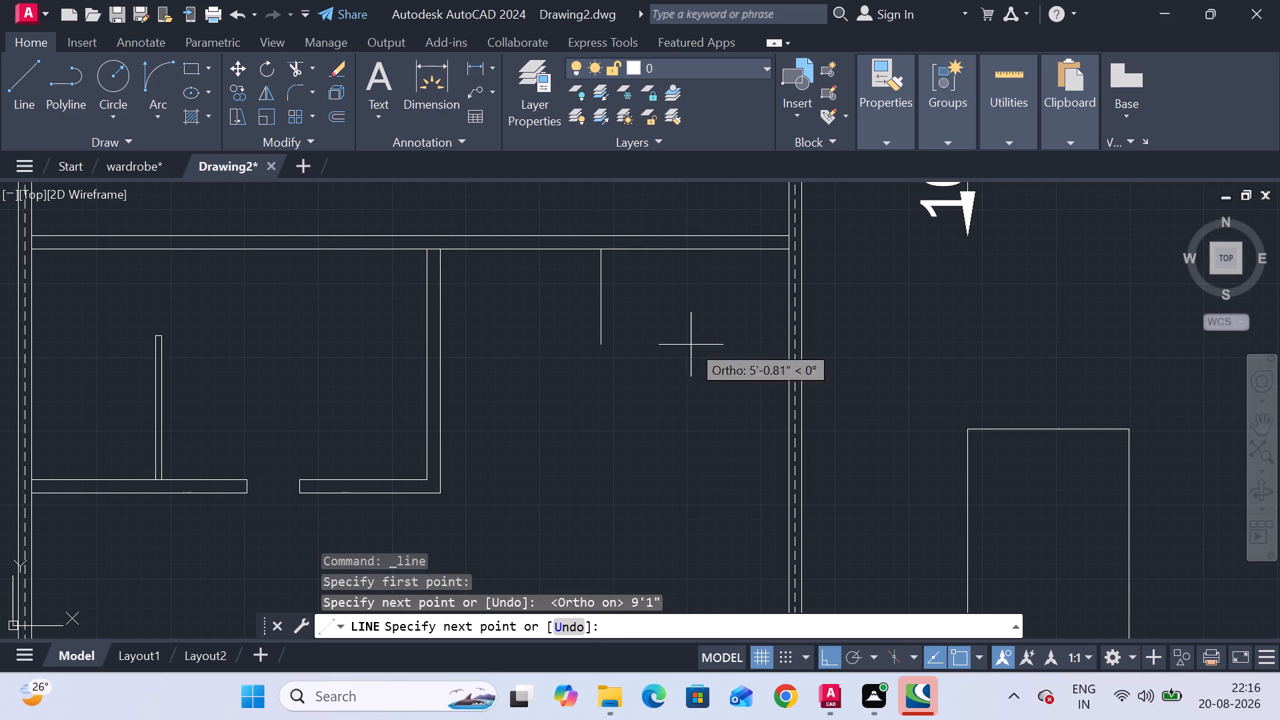
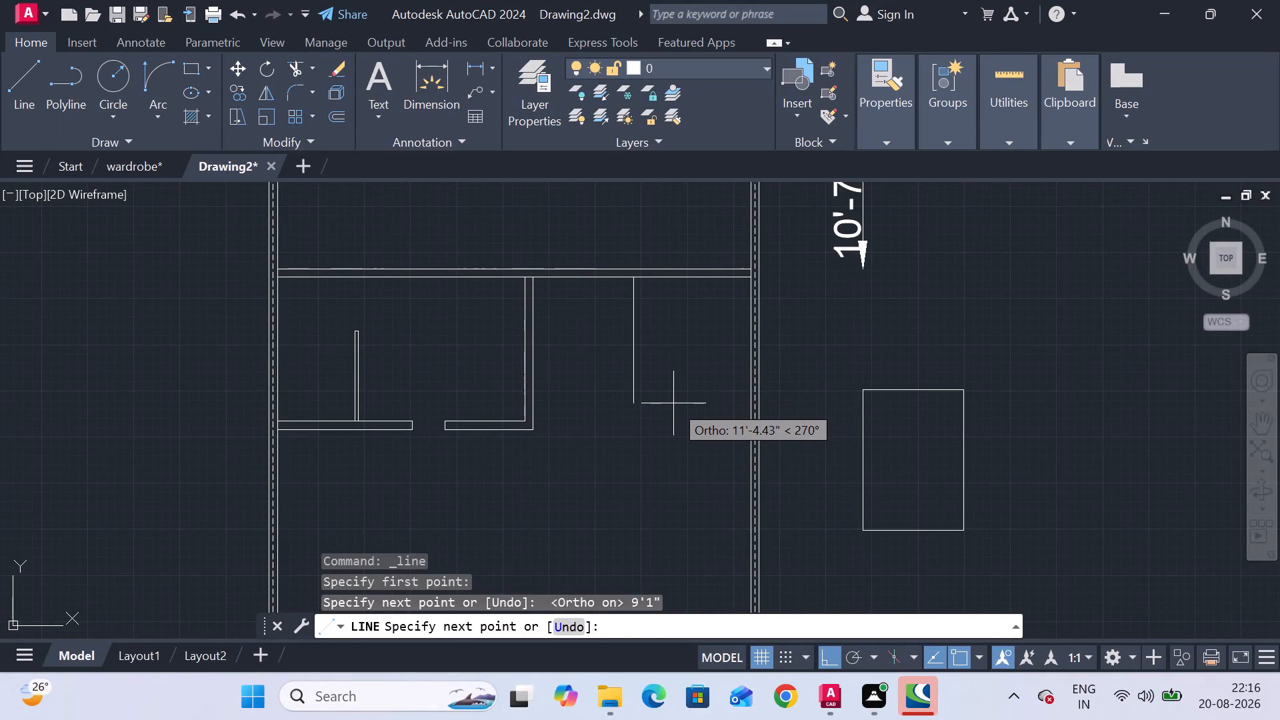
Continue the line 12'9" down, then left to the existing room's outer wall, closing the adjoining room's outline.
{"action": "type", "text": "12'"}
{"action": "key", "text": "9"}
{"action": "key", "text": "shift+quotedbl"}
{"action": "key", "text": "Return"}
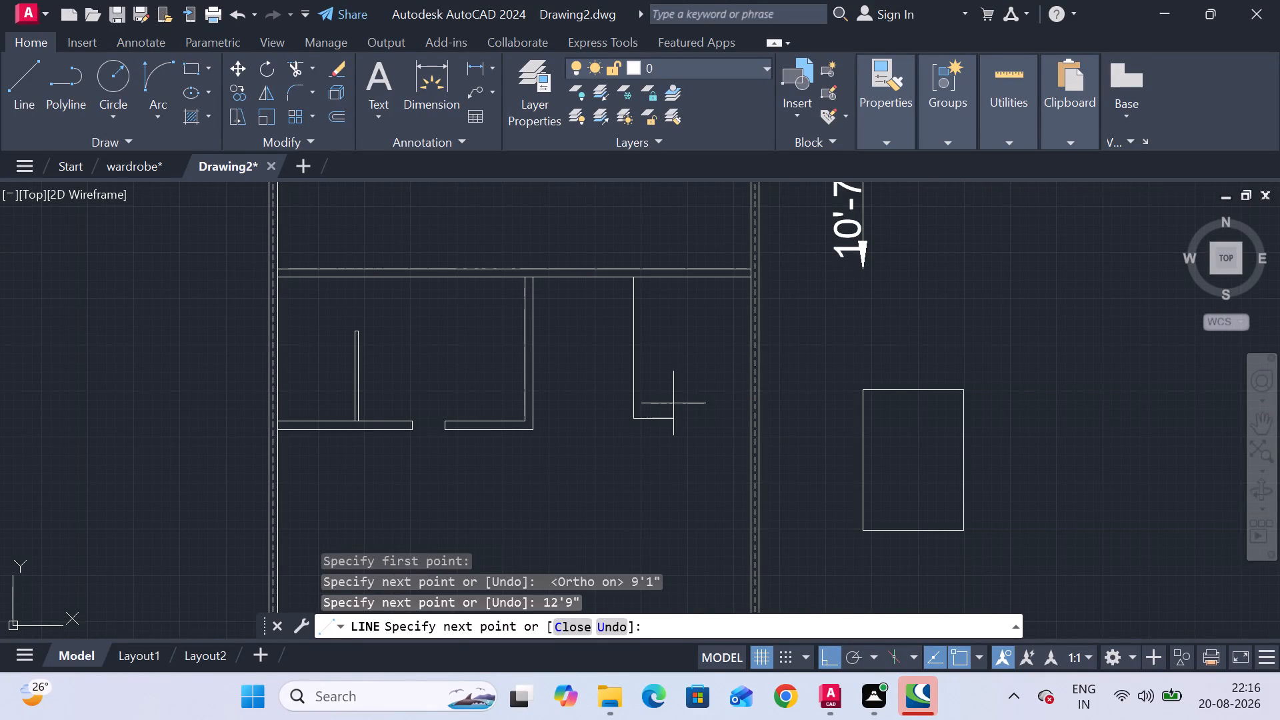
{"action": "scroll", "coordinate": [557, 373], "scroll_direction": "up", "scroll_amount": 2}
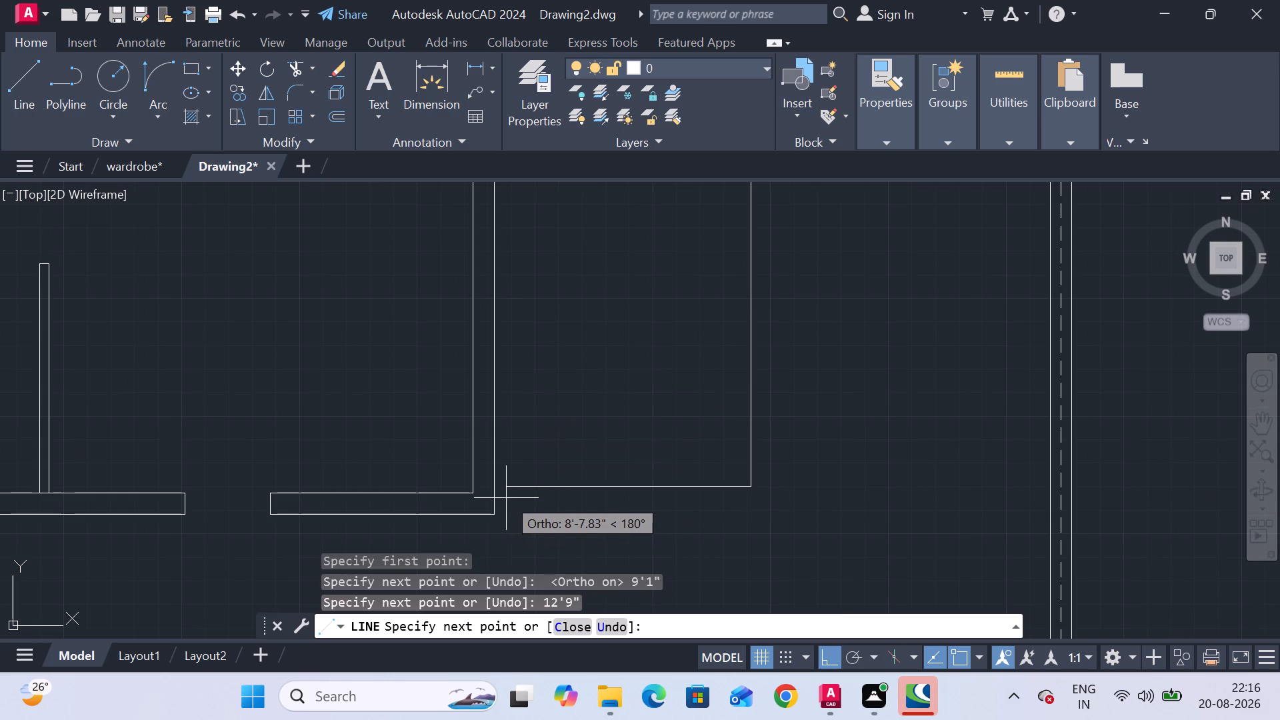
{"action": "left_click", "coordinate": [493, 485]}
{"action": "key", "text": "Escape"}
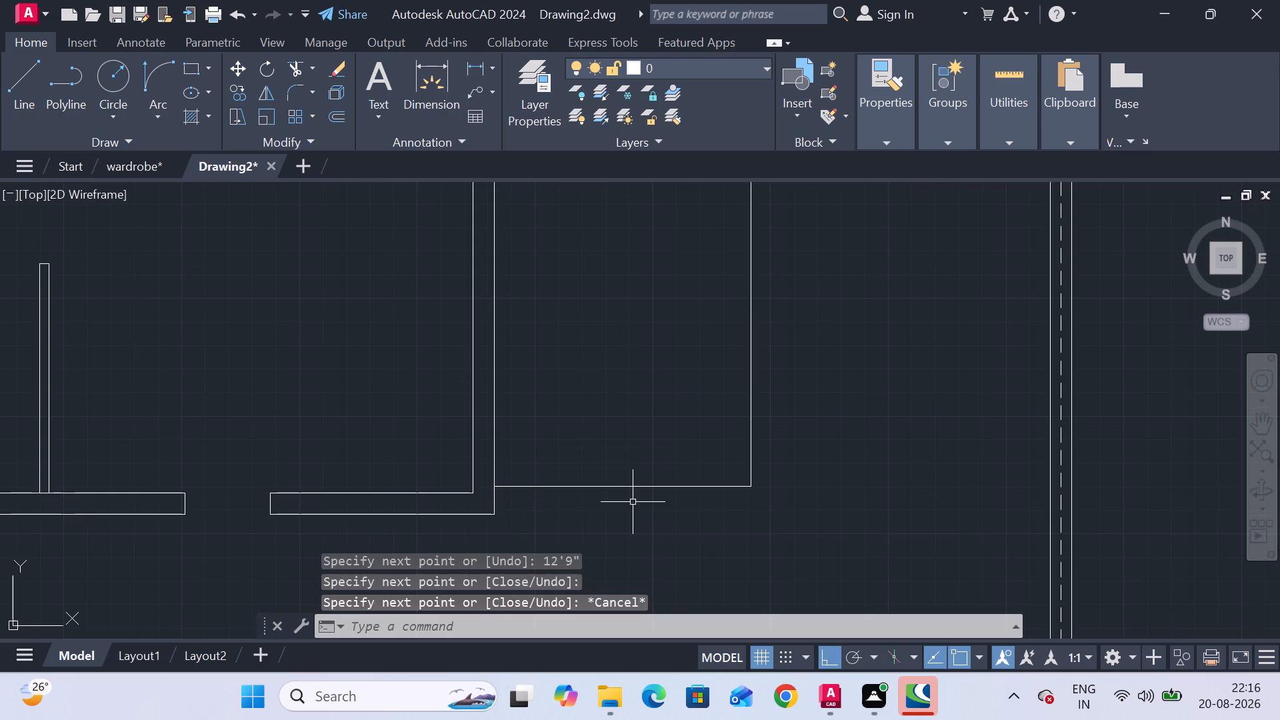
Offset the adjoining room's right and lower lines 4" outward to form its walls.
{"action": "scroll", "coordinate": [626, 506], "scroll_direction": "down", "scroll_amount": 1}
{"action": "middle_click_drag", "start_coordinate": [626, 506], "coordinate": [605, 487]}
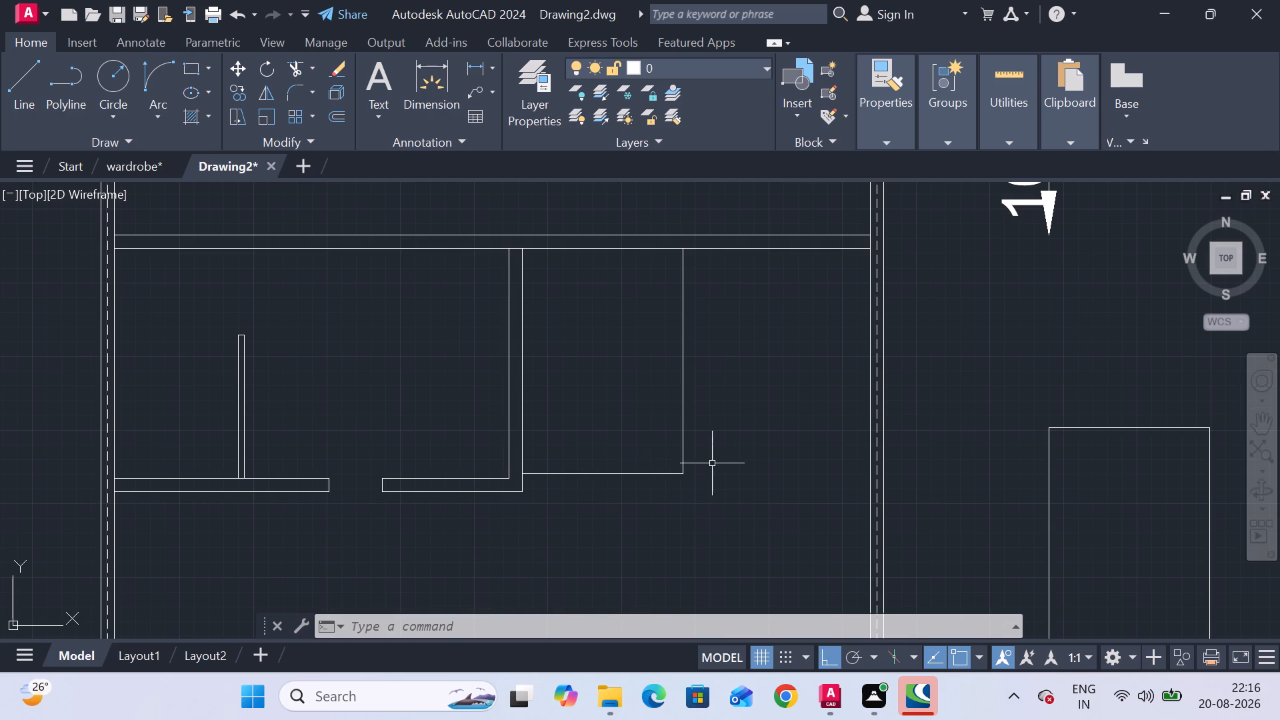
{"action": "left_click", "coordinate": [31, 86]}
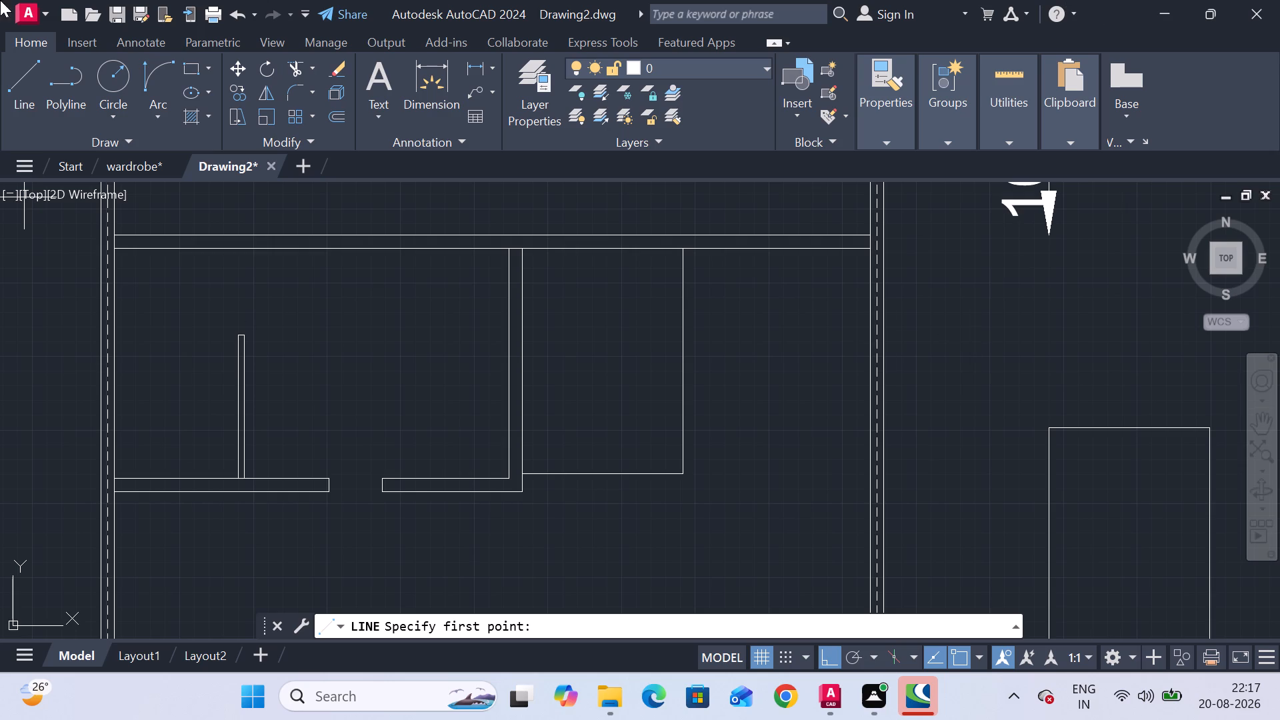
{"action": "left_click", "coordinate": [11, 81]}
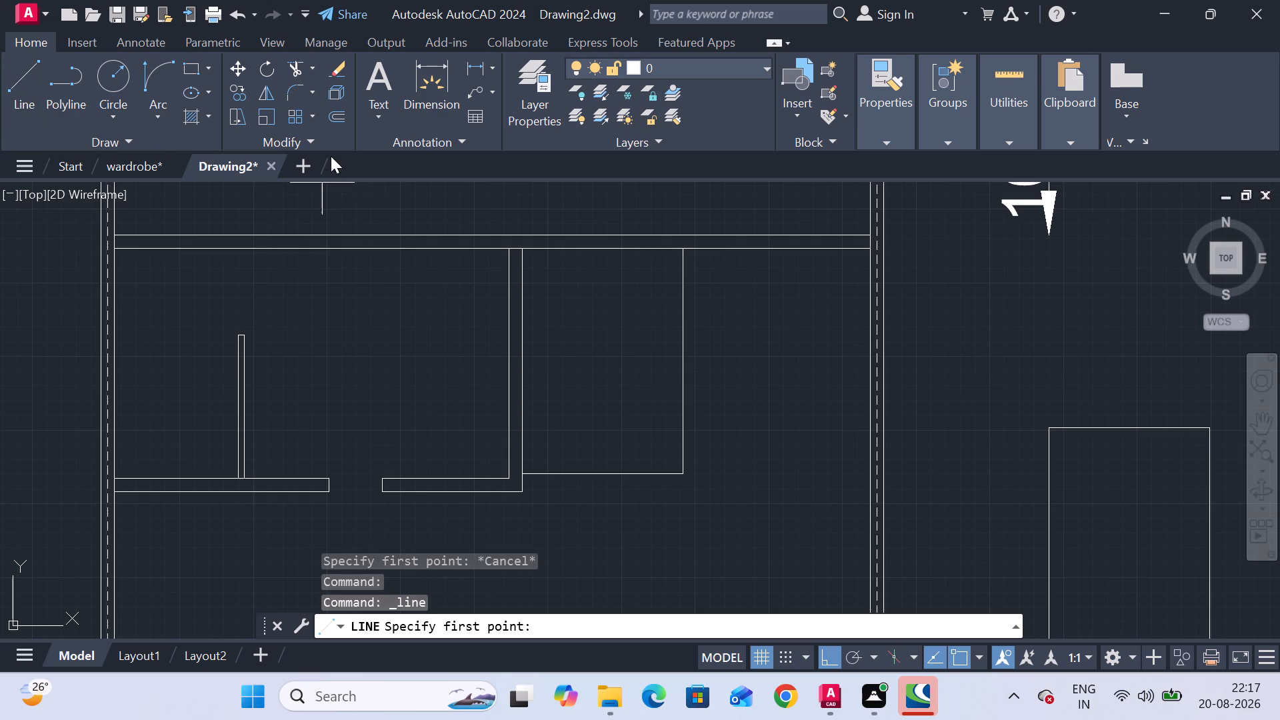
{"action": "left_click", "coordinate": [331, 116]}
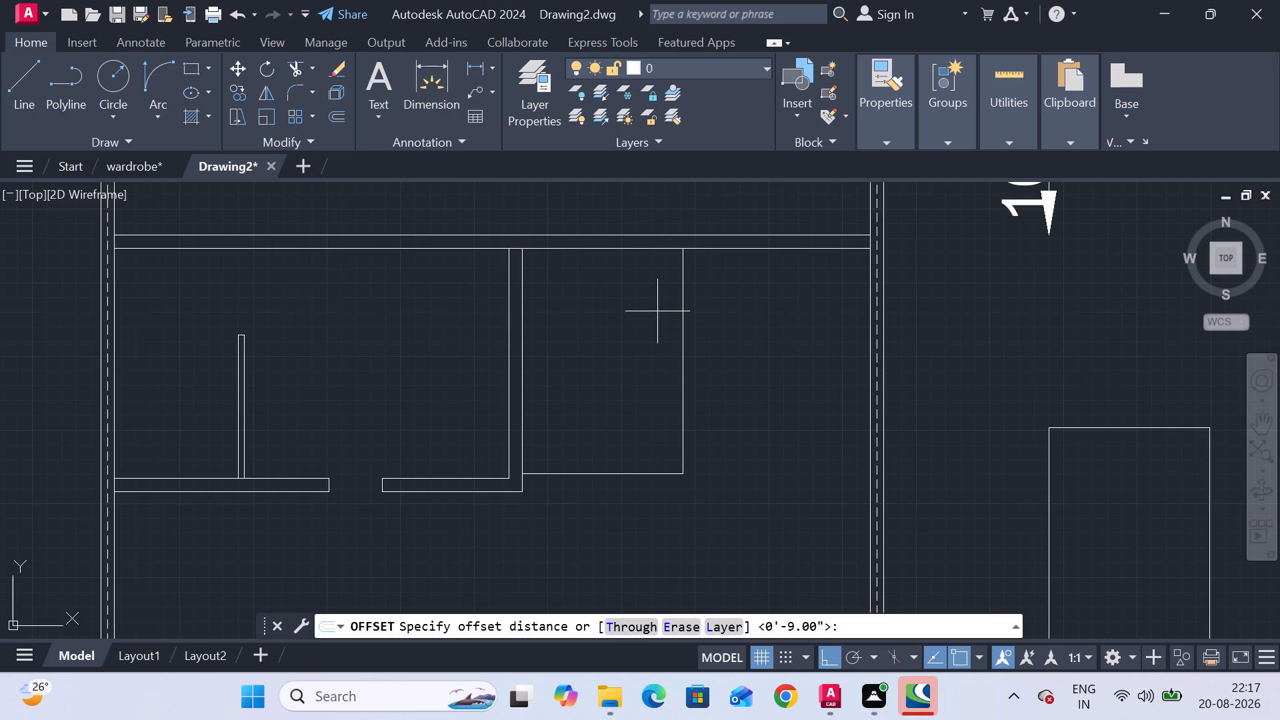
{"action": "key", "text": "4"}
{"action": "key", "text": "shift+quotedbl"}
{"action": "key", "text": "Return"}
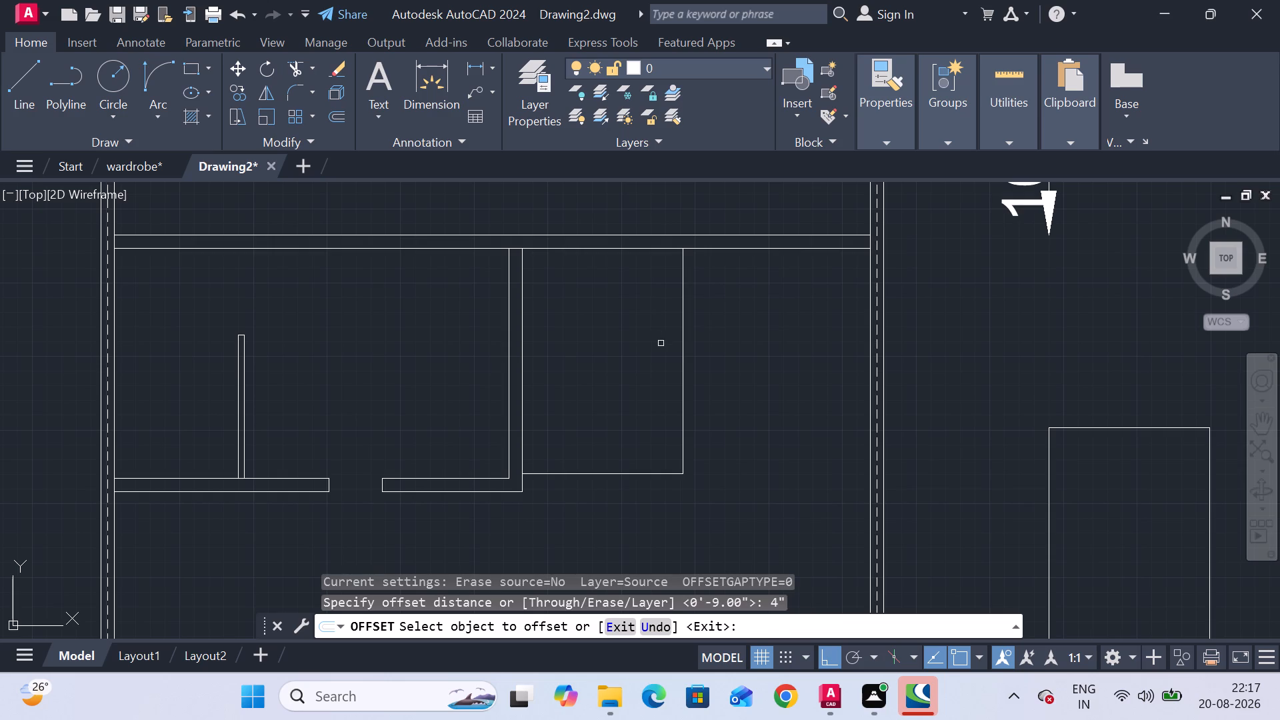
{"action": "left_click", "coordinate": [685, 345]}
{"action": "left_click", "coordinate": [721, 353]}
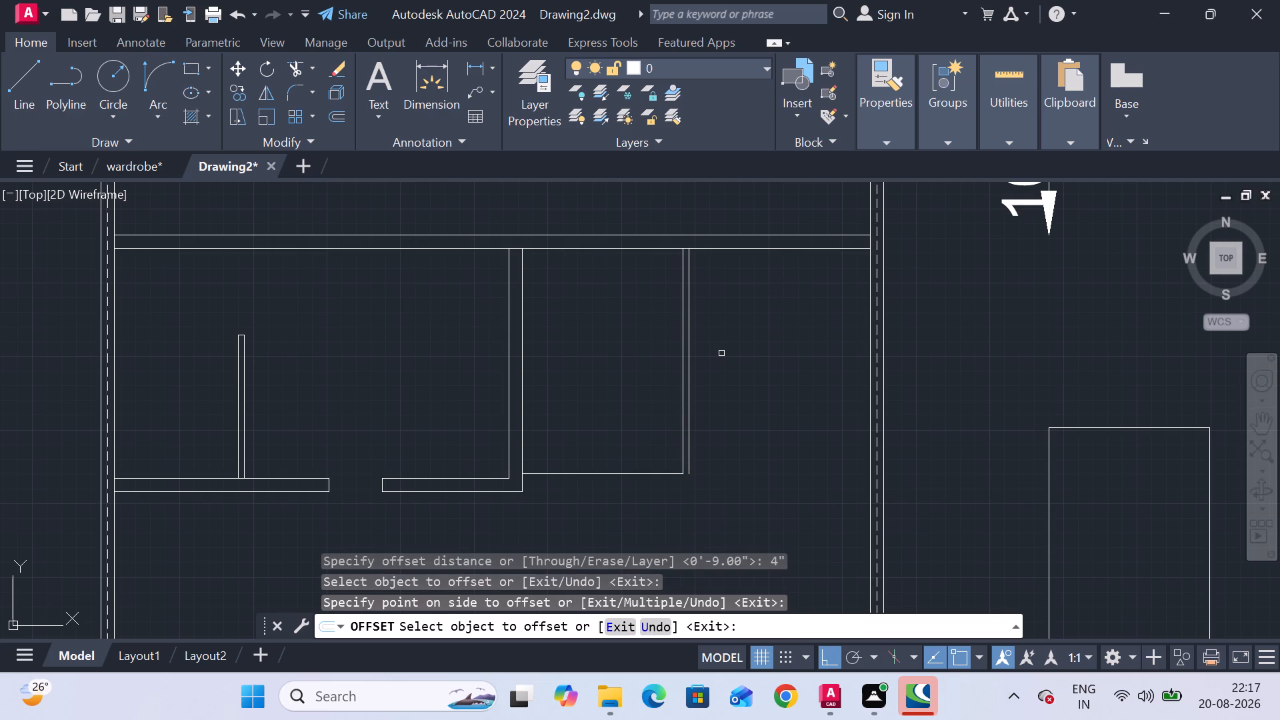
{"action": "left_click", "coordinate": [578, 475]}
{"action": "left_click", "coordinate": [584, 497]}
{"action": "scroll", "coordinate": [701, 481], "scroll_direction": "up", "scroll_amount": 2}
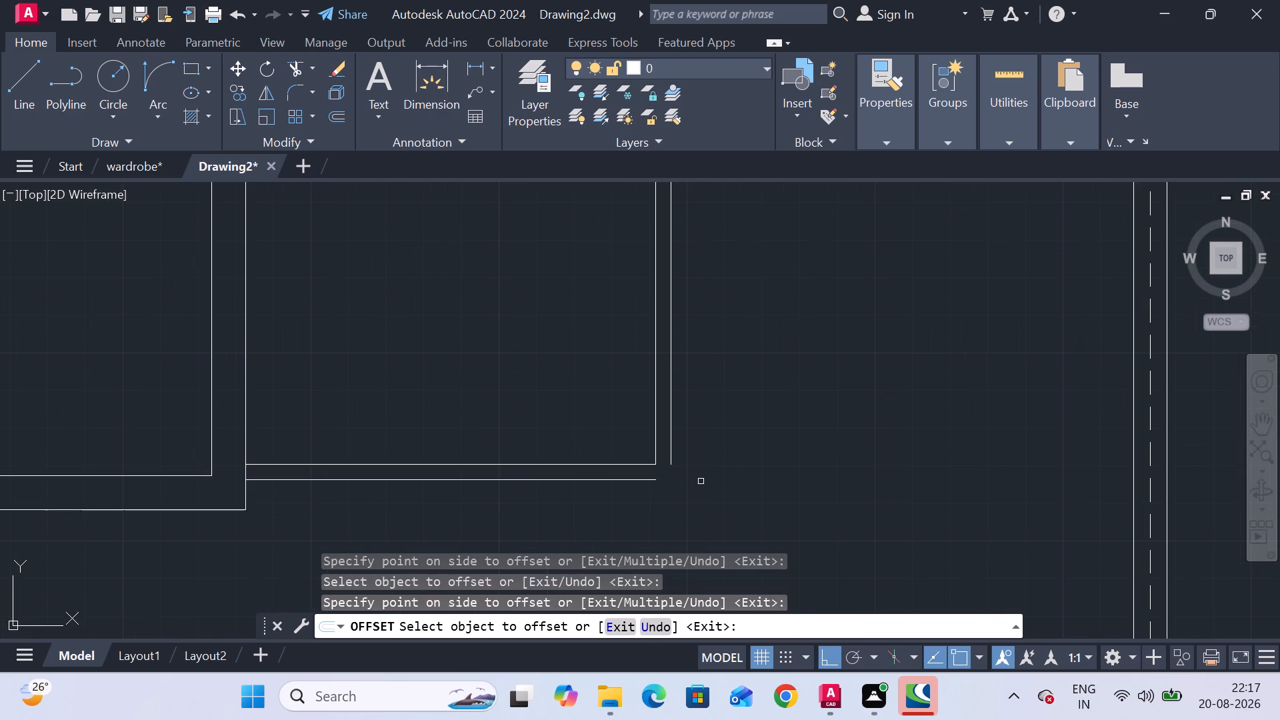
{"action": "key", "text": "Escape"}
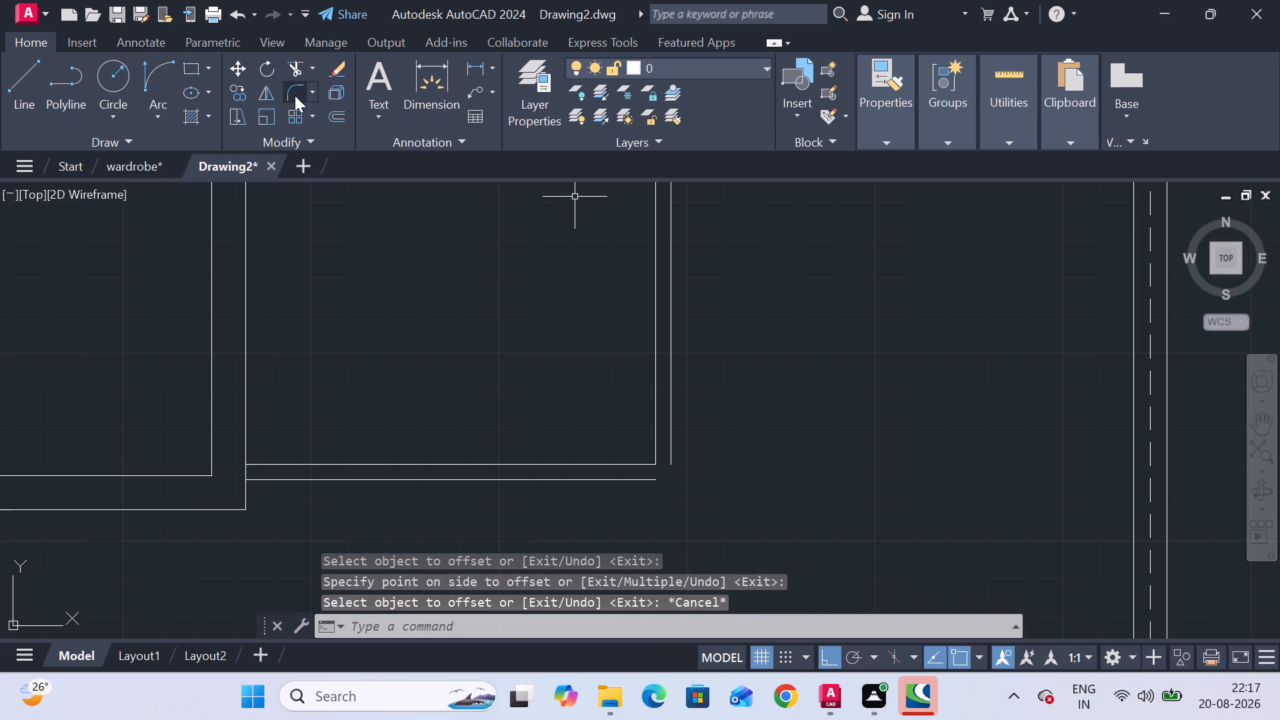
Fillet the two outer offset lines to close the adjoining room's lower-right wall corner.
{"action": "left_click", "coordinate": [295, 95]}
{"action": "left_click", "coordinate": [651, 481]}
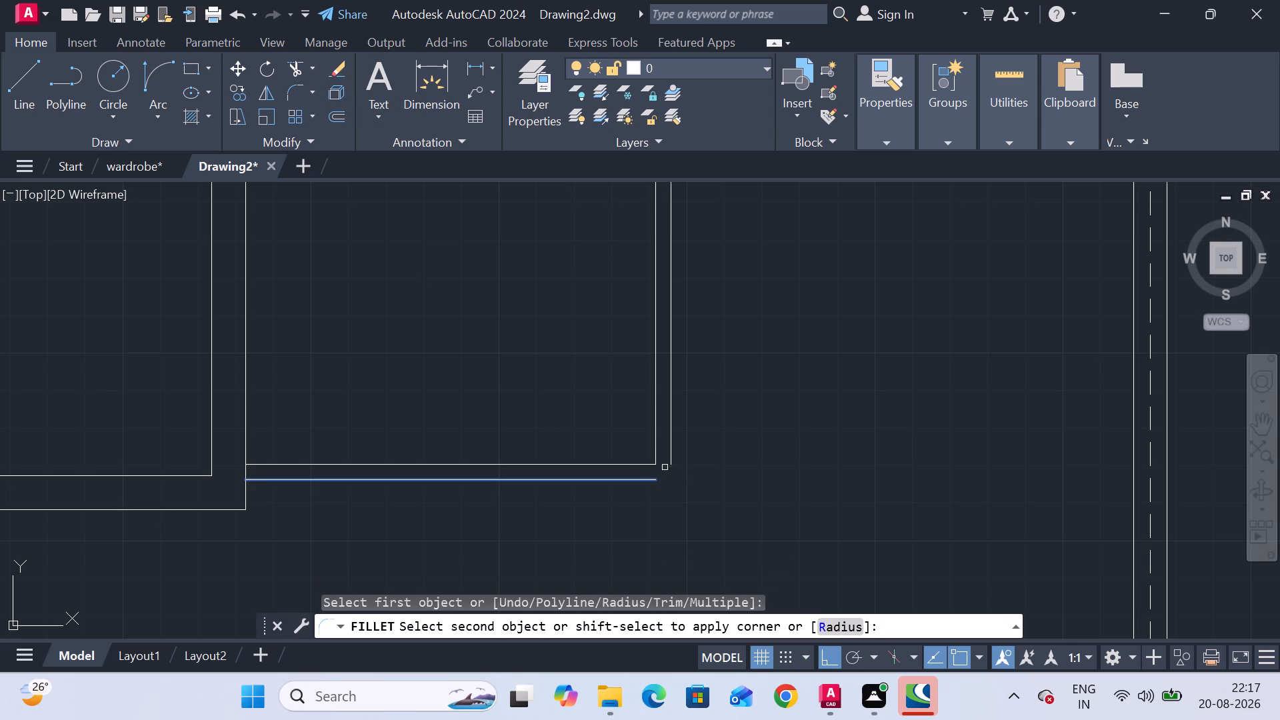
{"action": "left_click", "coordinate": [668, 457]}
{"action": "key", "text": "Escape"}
Measure the inner height of the existing room along its right wall, without placing a dimension.
{"action": "scroll", "coordinate": [754, 473], "scroll_direction": "down", "scroll_amount": 2}
{"action": "middle_click_drag", "start_coordinate": [754, 473], "coordinate": [741, 459]}
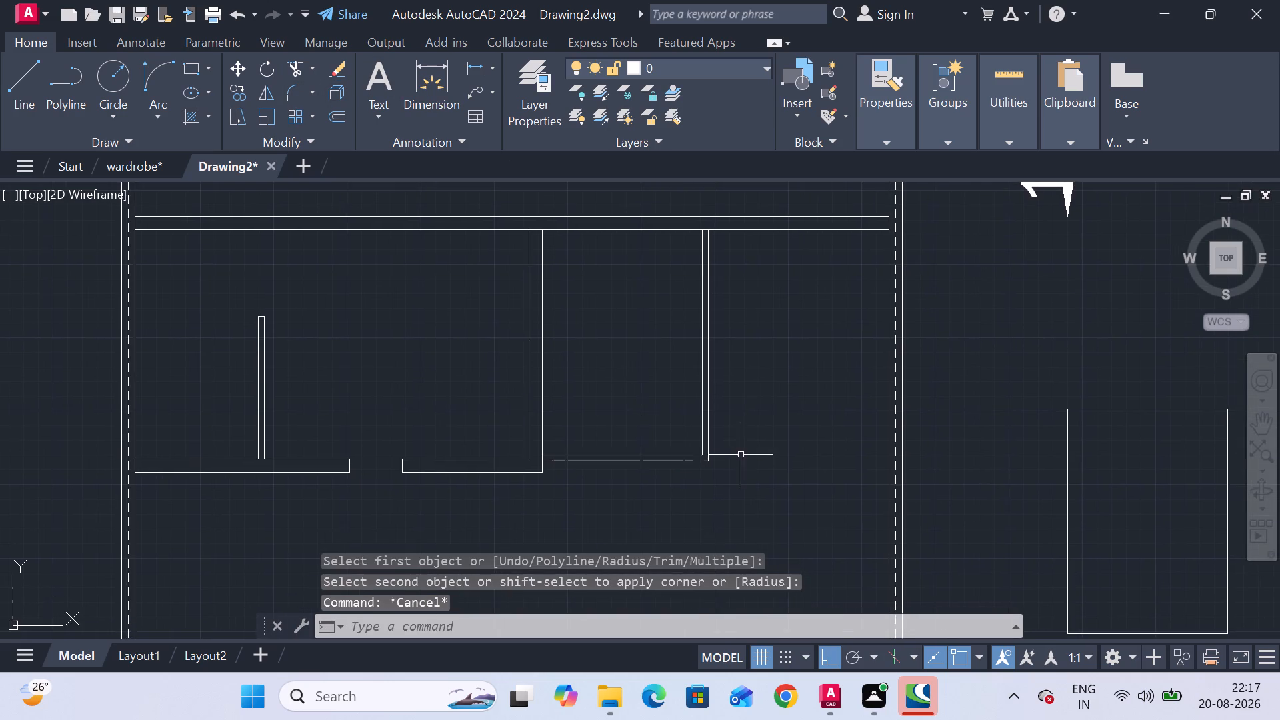
{"action": "scroll", "coordinate": [741, 455], "scroll_direction": "down", "scroll_amount": 1}
{"action": "middle_click_drag", "start_coordinate": [741, 455], "coordinate": [558, 424]}
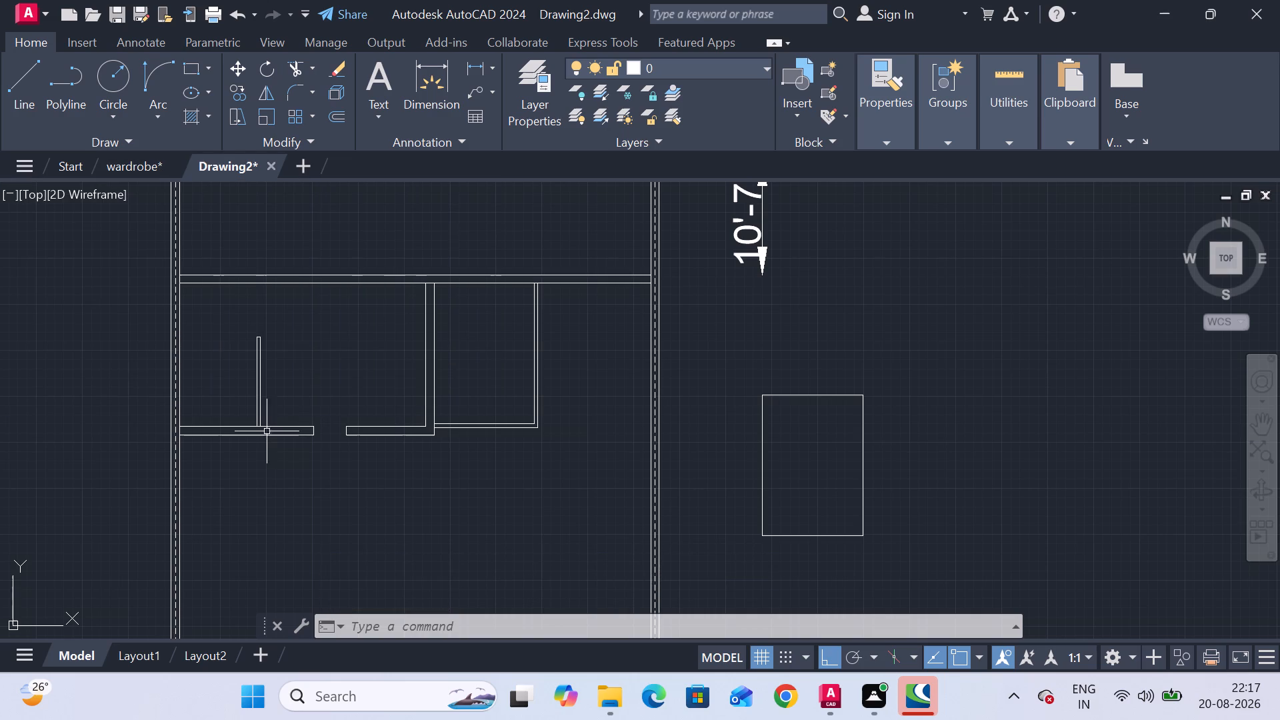
{"action": "middle_click_drag", "start_coordinate": [430, 496], "coordinate": [425, 456]}
{"action": "scroll", "coordinate": [443, 387], "scroll_direction": "up", "scroll_amount": 2}
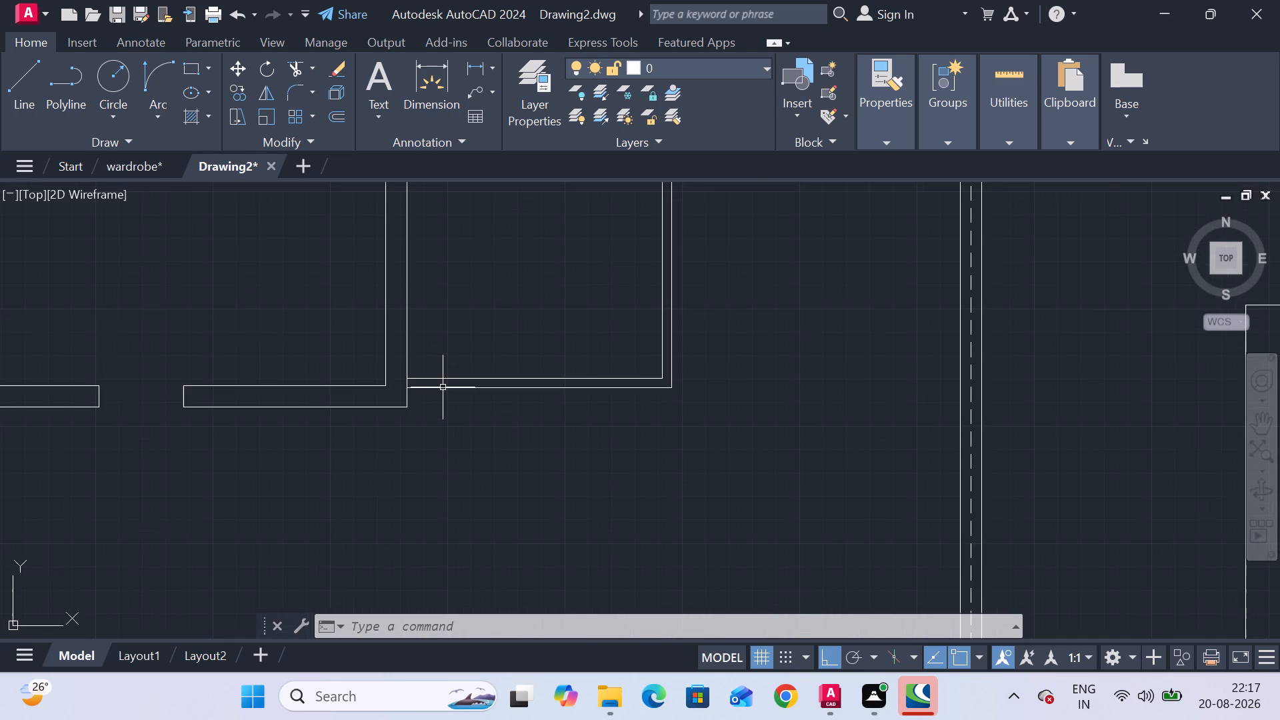
{"action": "scroll", "coordinate": [448, 448], "scroll_direction": "down", "scroll_amount": 2}
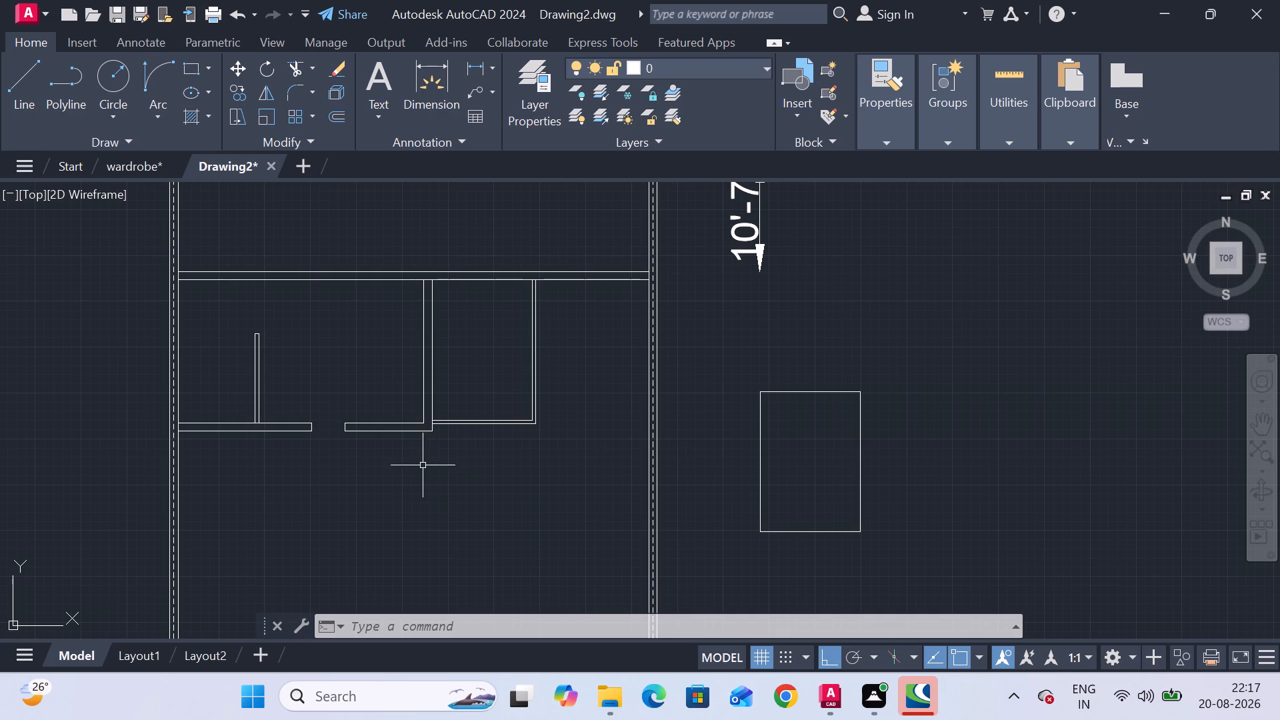
{"action": "middle_click_drag", "start_coordinate": [423, 465], "coordinate": [495, 417]}
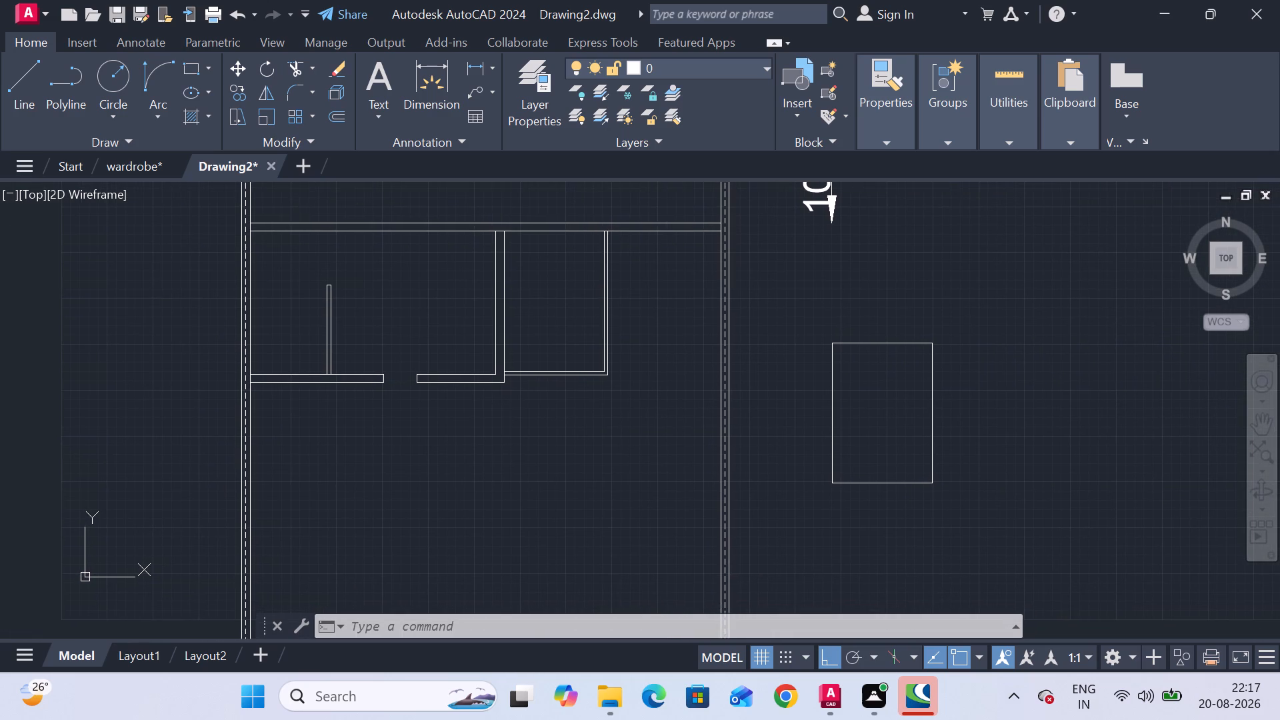
{"action": "scroll", "coordinate": [492, 245], "scroll_direction": "up", "scroll_amount": 1}
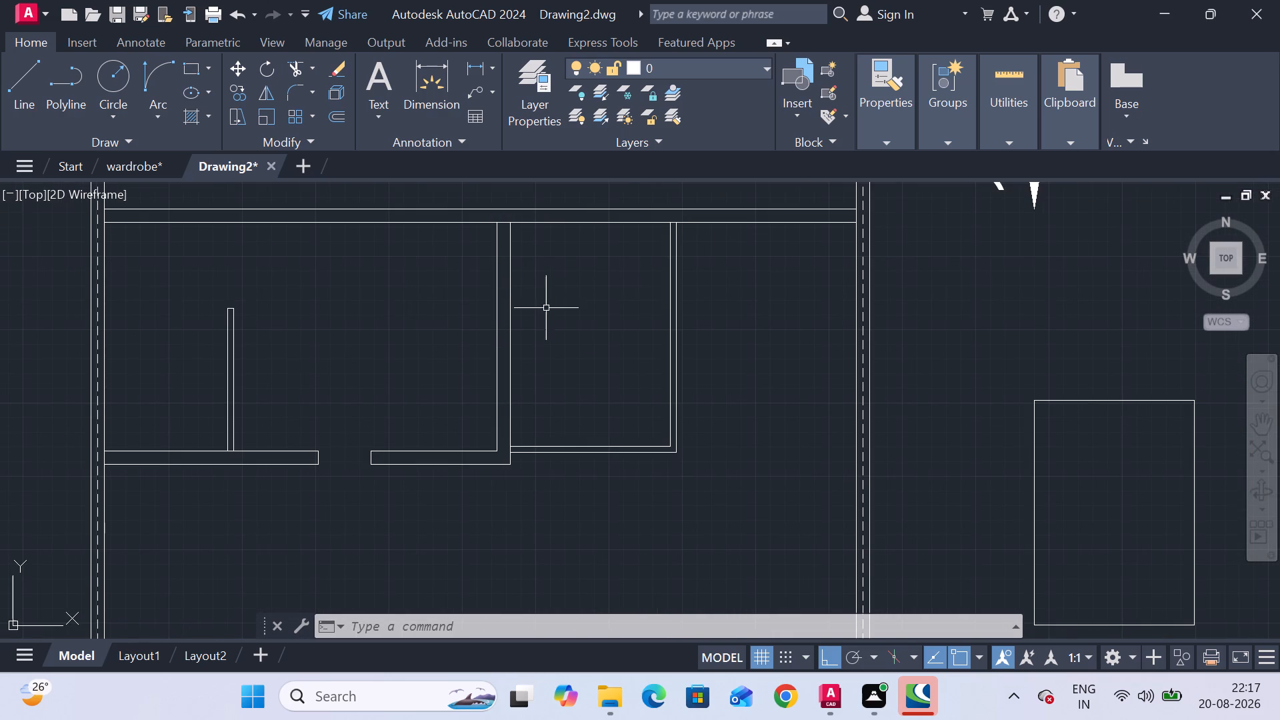
{"action": "left_click", "coordinate": [473, 64]}
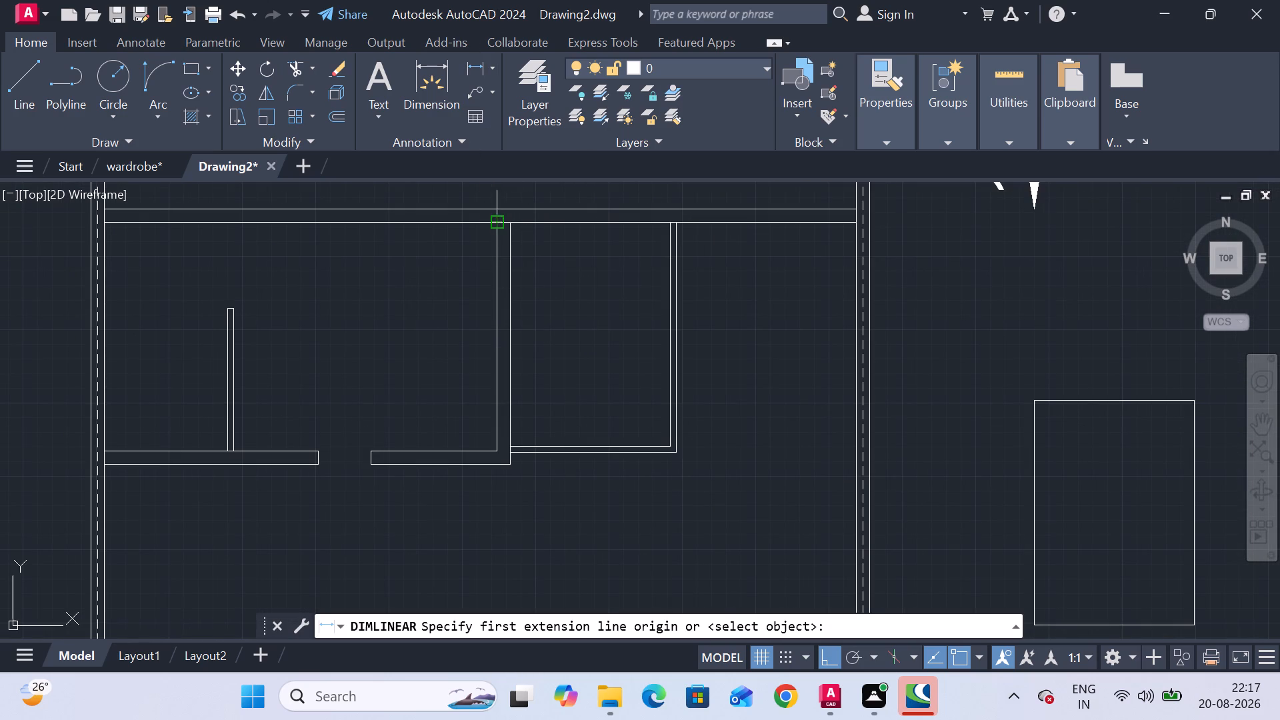
{"action": "left_click", "coordinate": [493, 224]}
{"action": "left_click", "coordinate": [496, 455]}
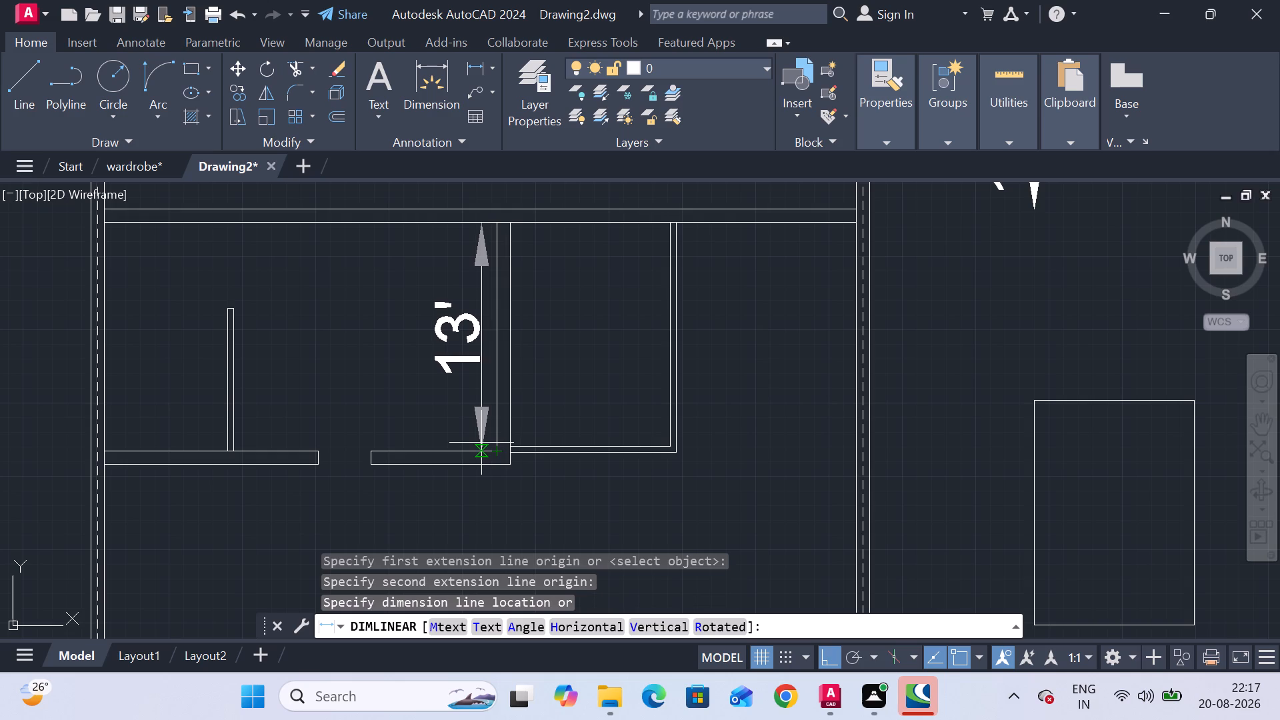
{"action": "key", "text": "Escape"}
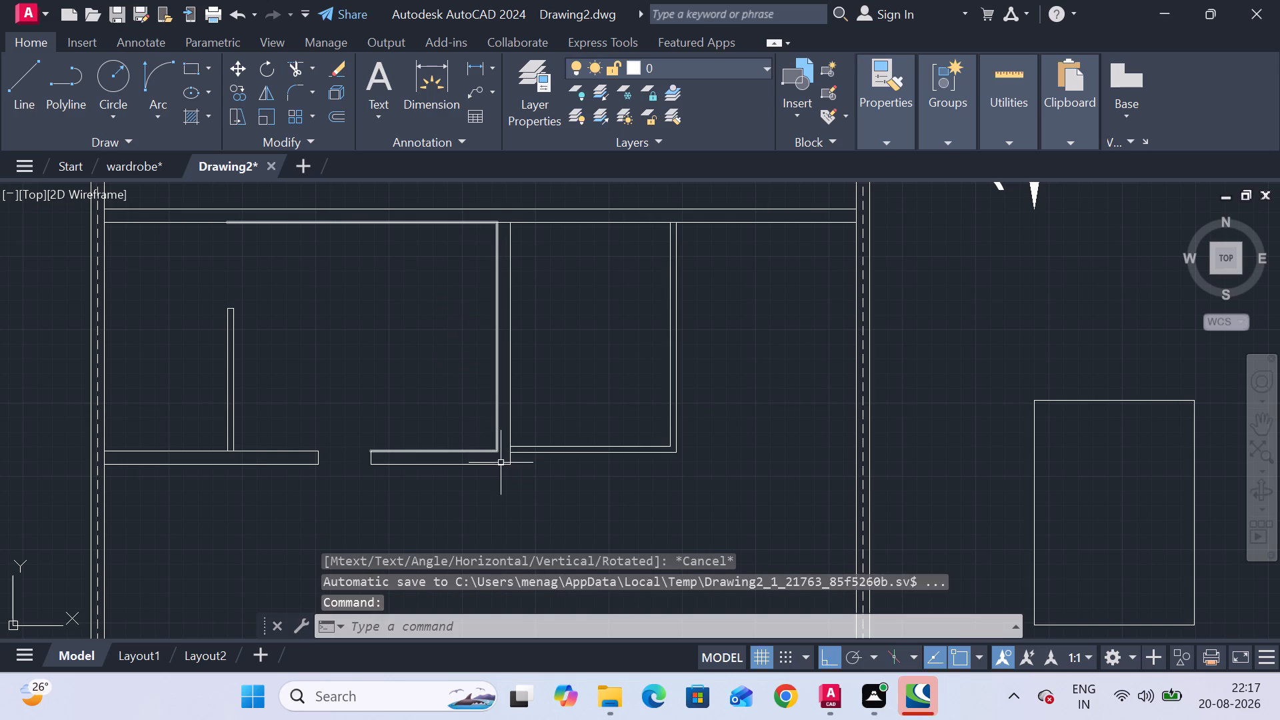
Measure the inner height of the adjoining room along its right wall, without placing a dimension.
{"action": "scroll", "coordinate": [508, 469], "scroll_direction": "down", "scroll_amount": 1}
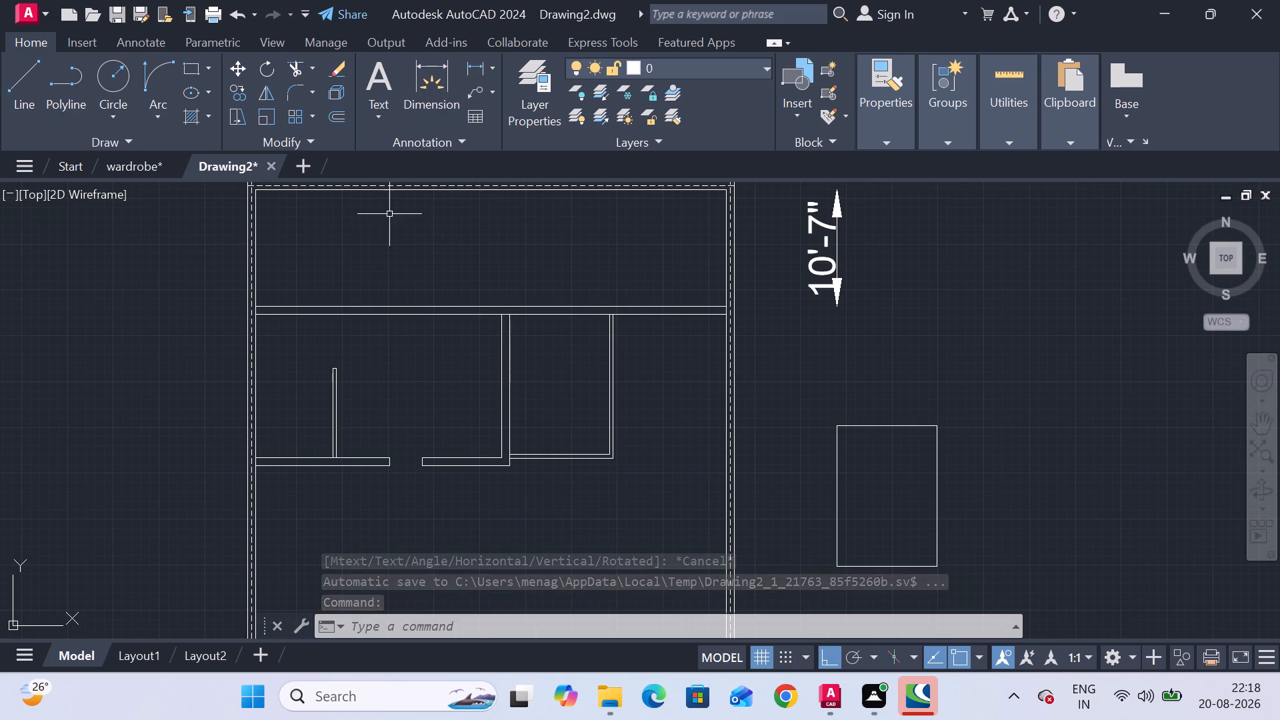
{"action": "left_click", "coordinate": [469, 69]}
{"action": "scroll", "coordinate": [613, 331], "scroll_direction": "up", "scroll_amount": 3}
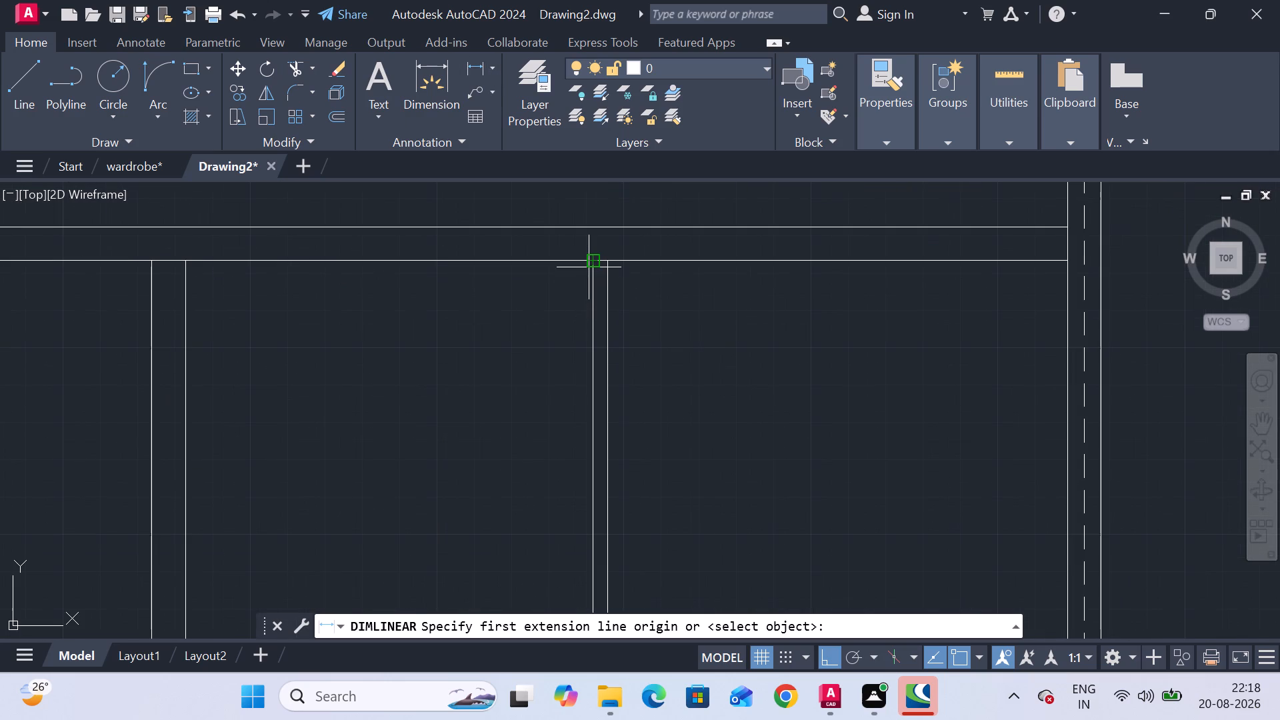
{"action": "left_click", "coordinate": [595, 264]}
{"action": "scroll", "coordinate": [595, 371], "scroll_direction": "down", "scroll_amount": 3}
{"action": "middle_click_drag", "start_coordinate": [588, 349], "coordinate": [583, 319]}
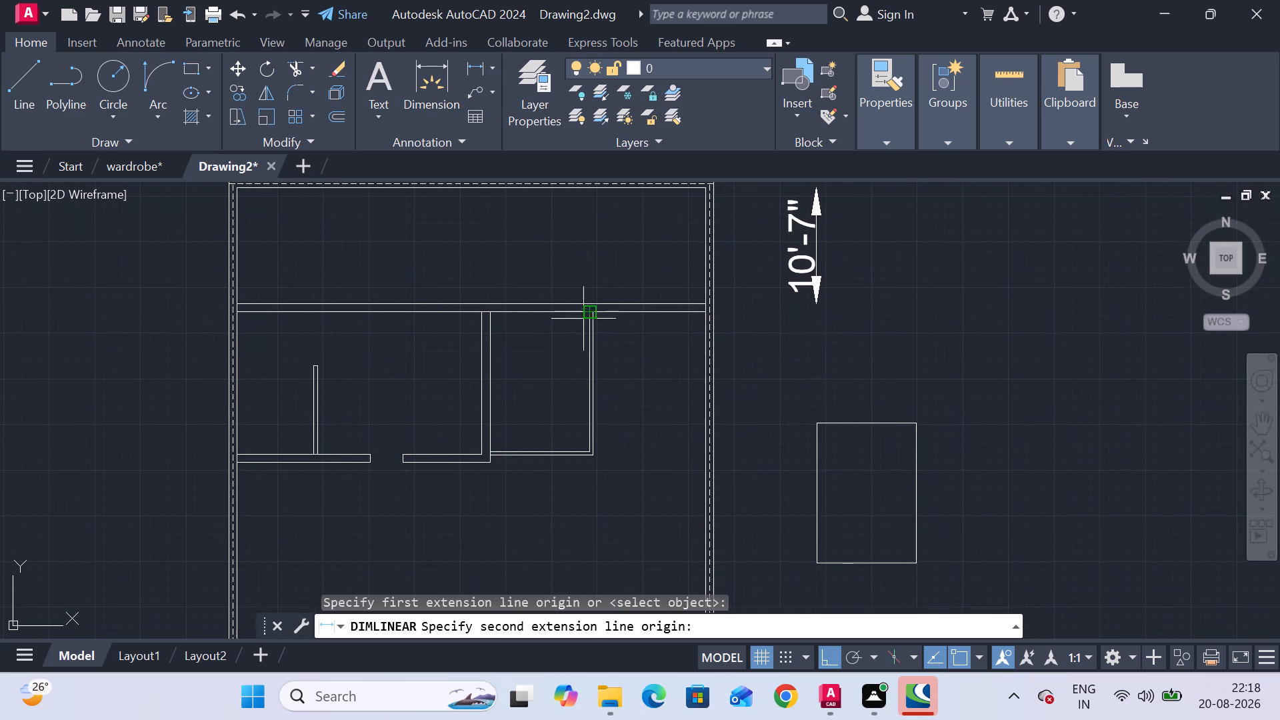
{"action": "left_click", "coordinate": [595, 448]}
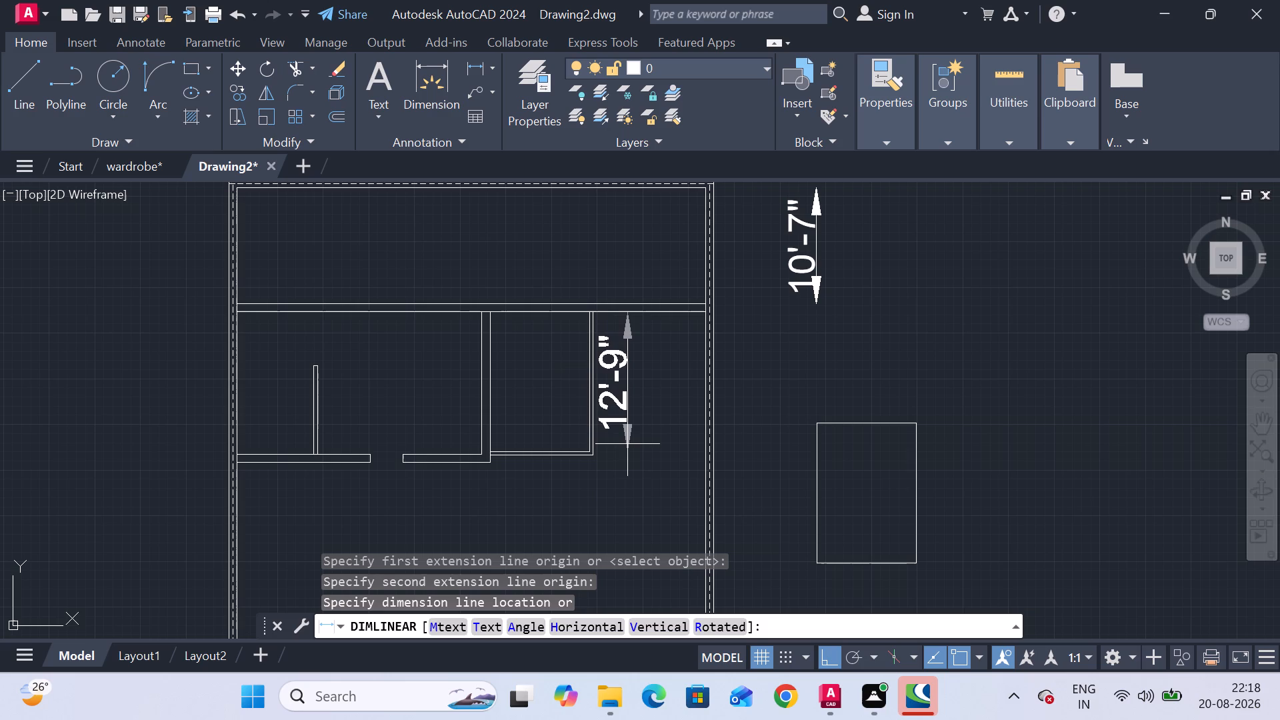
{"action": "key", "text": "Escape"}
{"action": "key", "text": "Escape"}
{"action": "key", "text": "Escape"}
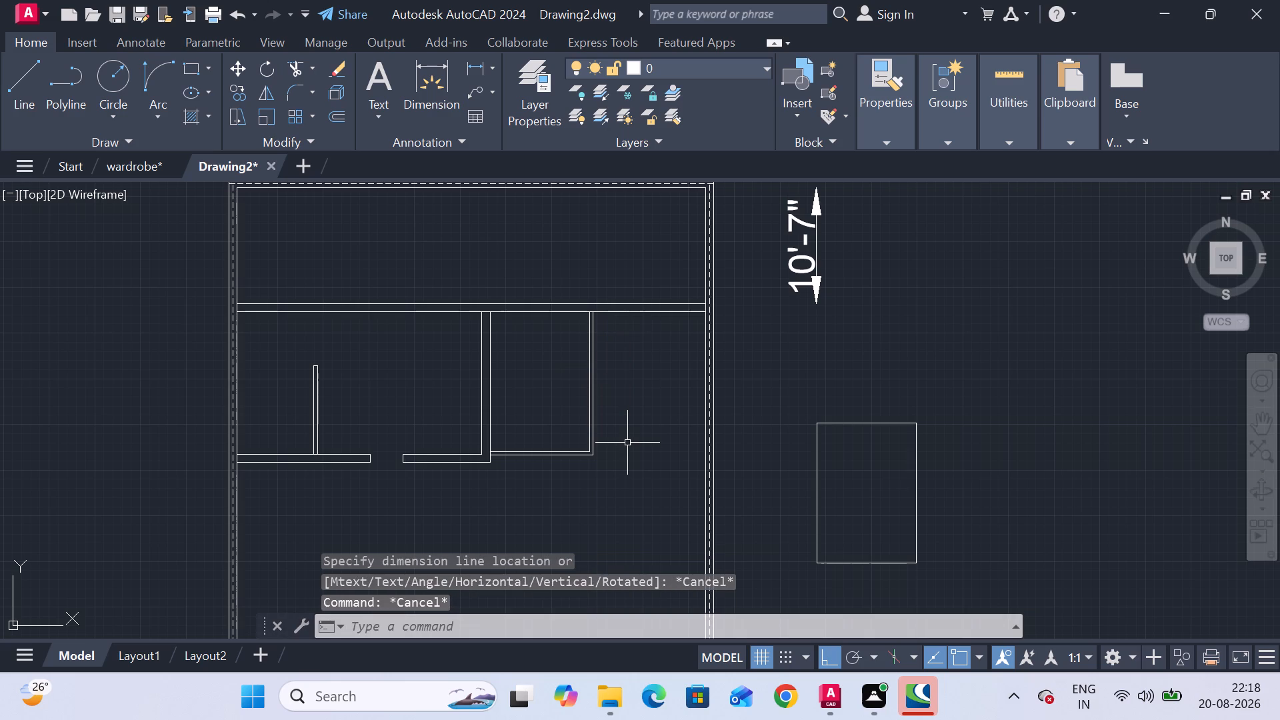
{"action": "key", "text": "Escape"}
{"action": "key", "text": "Escape"}
{"action": "key", "text": "Escape"}
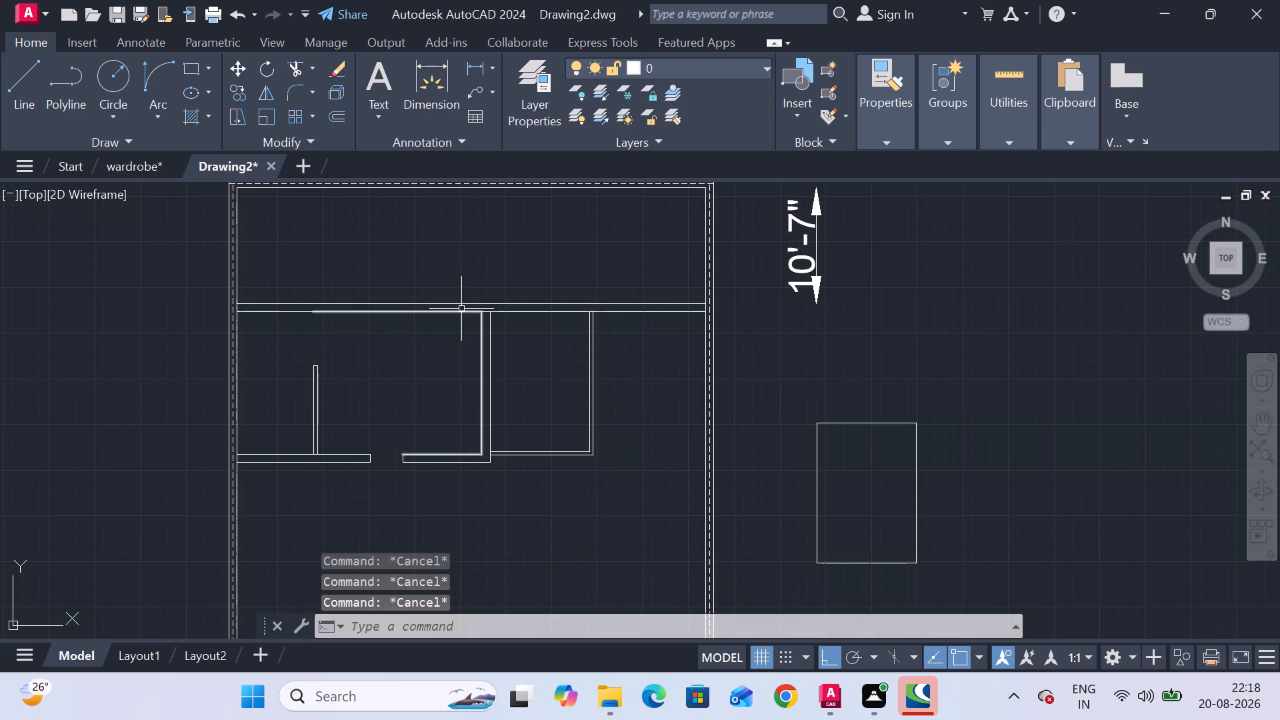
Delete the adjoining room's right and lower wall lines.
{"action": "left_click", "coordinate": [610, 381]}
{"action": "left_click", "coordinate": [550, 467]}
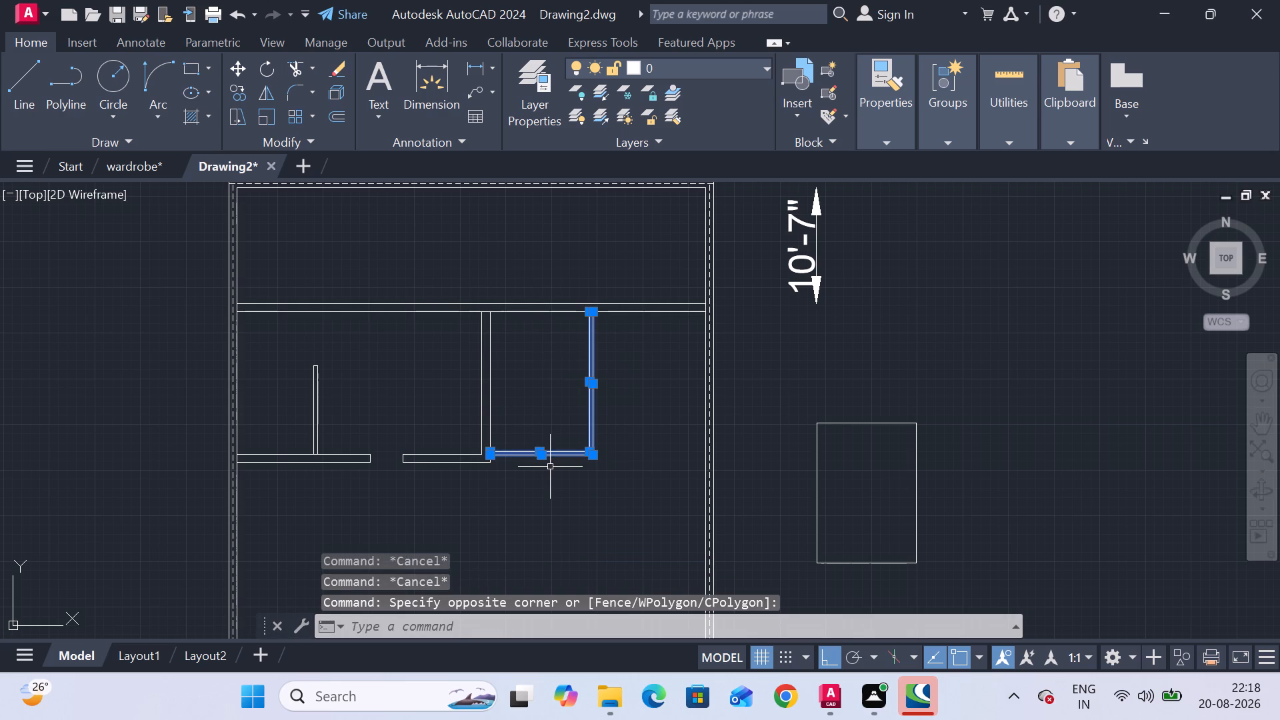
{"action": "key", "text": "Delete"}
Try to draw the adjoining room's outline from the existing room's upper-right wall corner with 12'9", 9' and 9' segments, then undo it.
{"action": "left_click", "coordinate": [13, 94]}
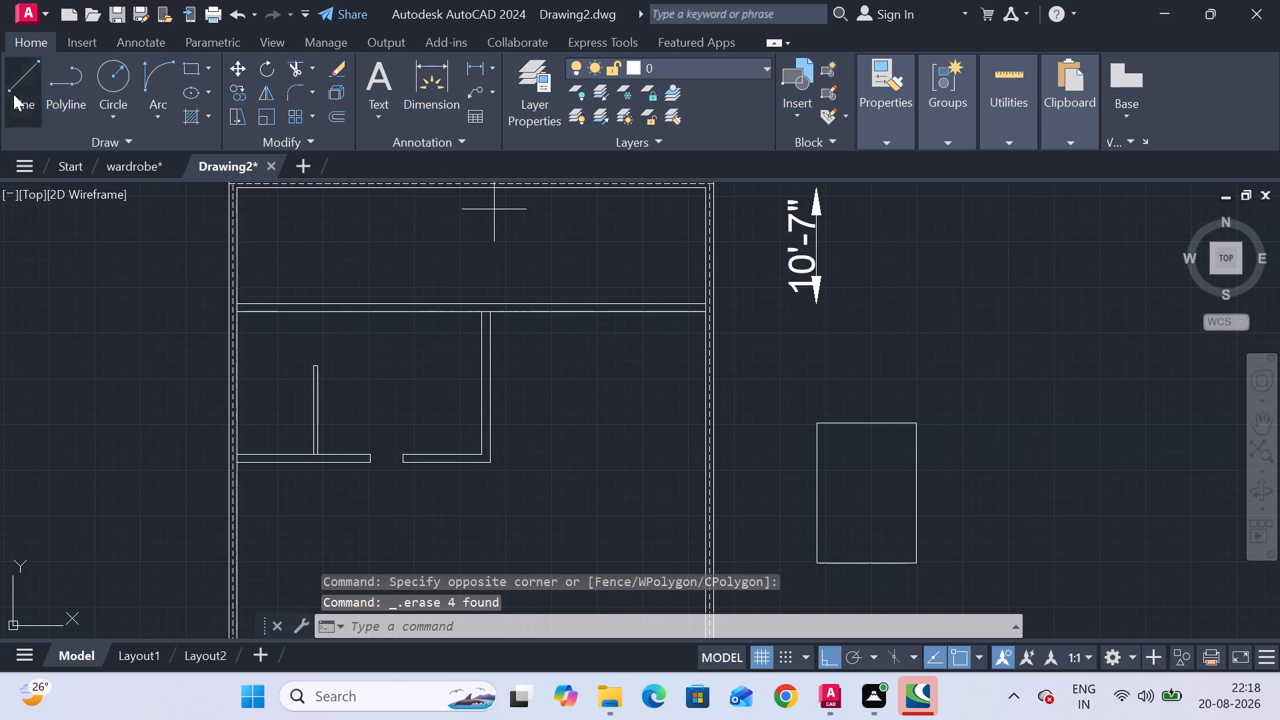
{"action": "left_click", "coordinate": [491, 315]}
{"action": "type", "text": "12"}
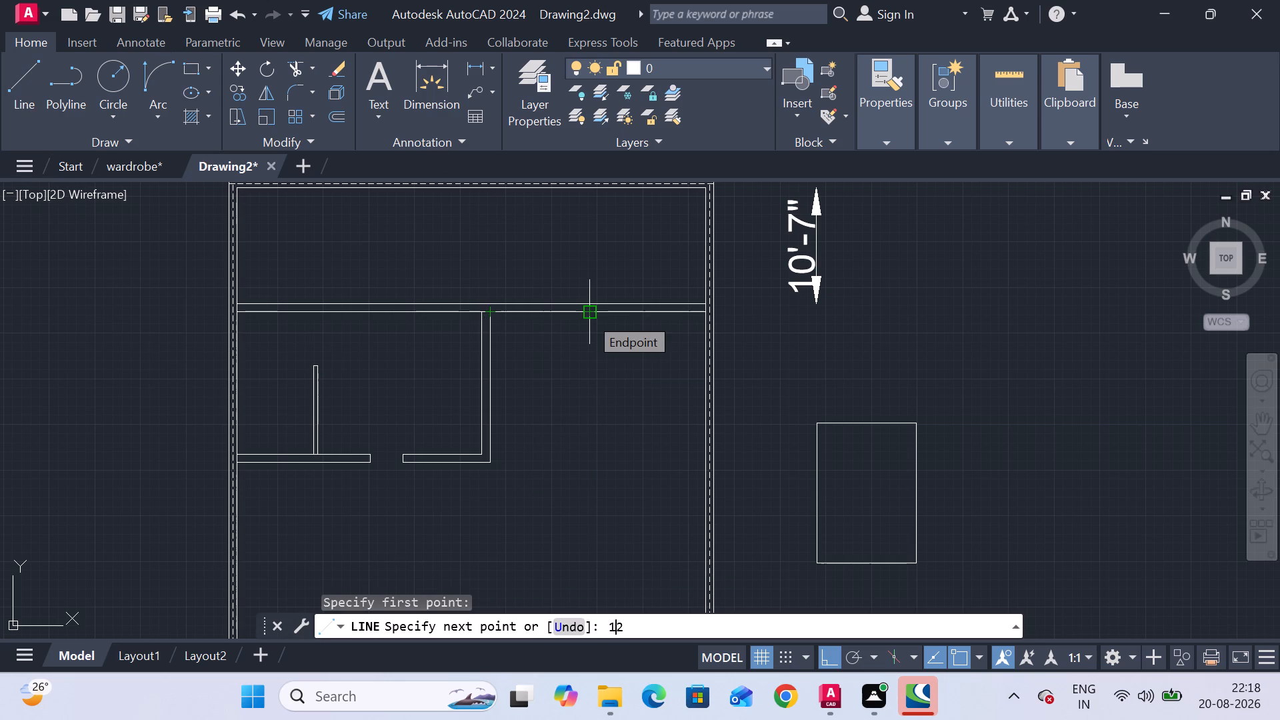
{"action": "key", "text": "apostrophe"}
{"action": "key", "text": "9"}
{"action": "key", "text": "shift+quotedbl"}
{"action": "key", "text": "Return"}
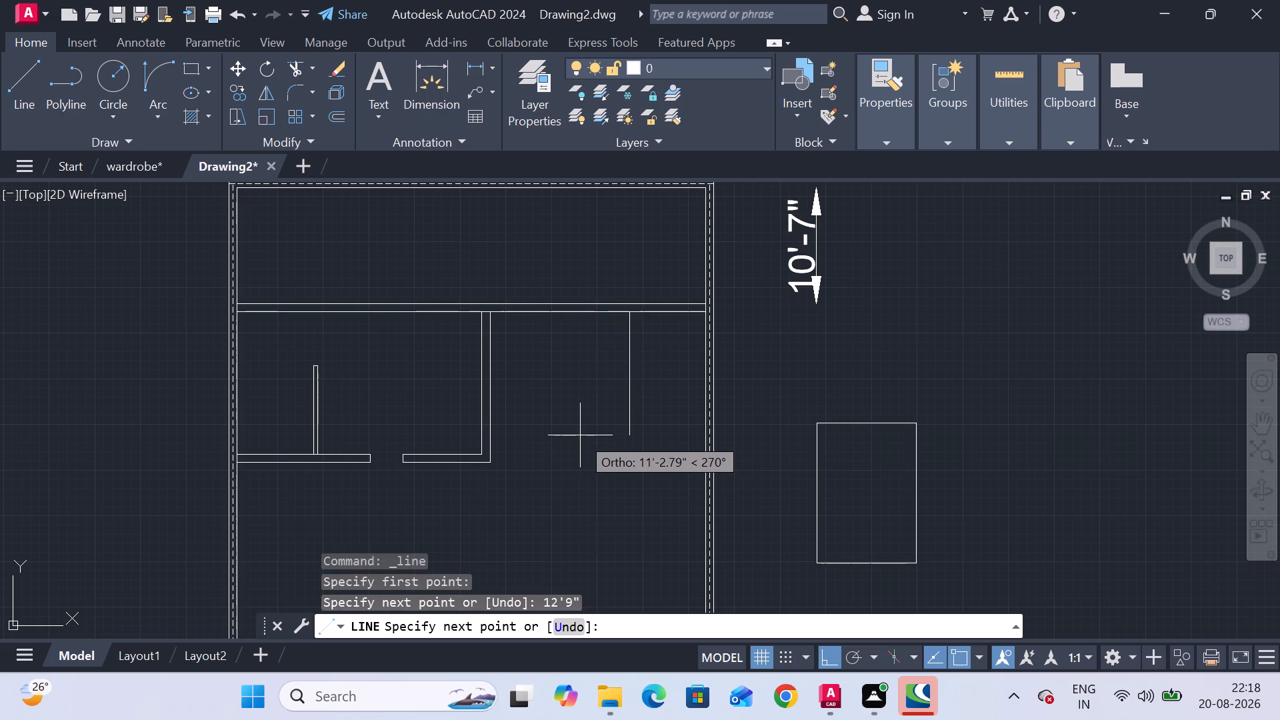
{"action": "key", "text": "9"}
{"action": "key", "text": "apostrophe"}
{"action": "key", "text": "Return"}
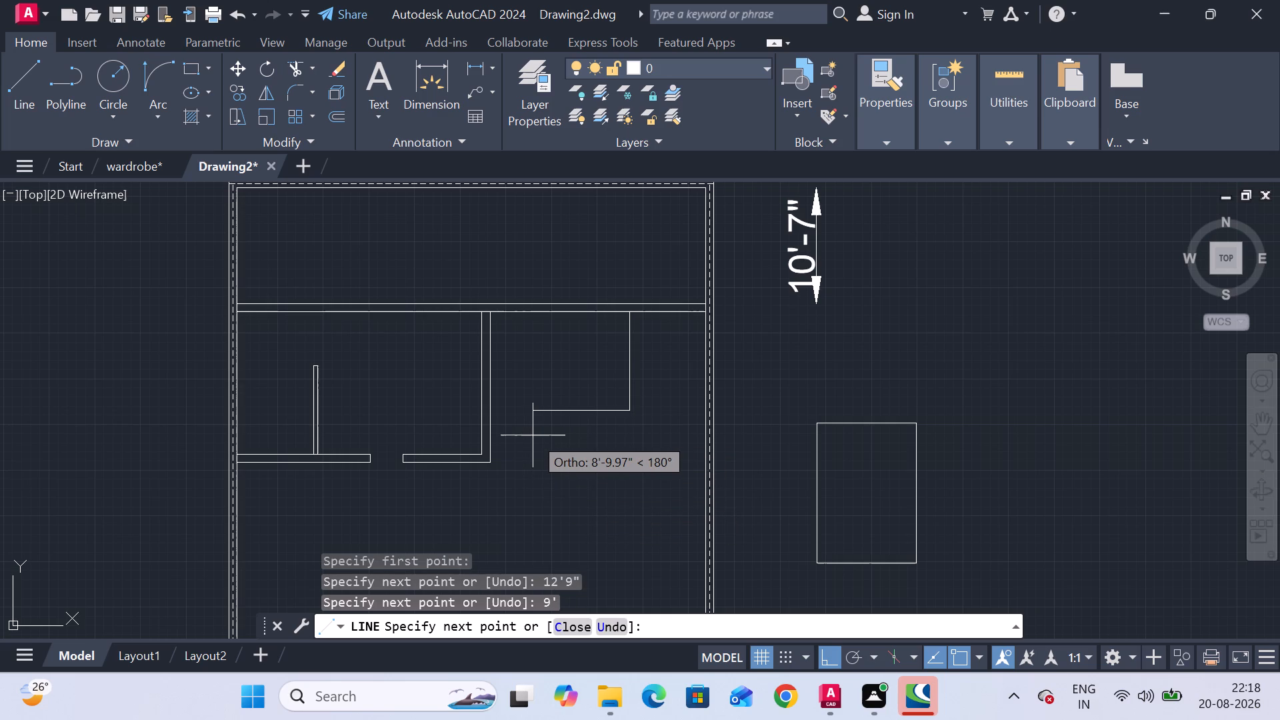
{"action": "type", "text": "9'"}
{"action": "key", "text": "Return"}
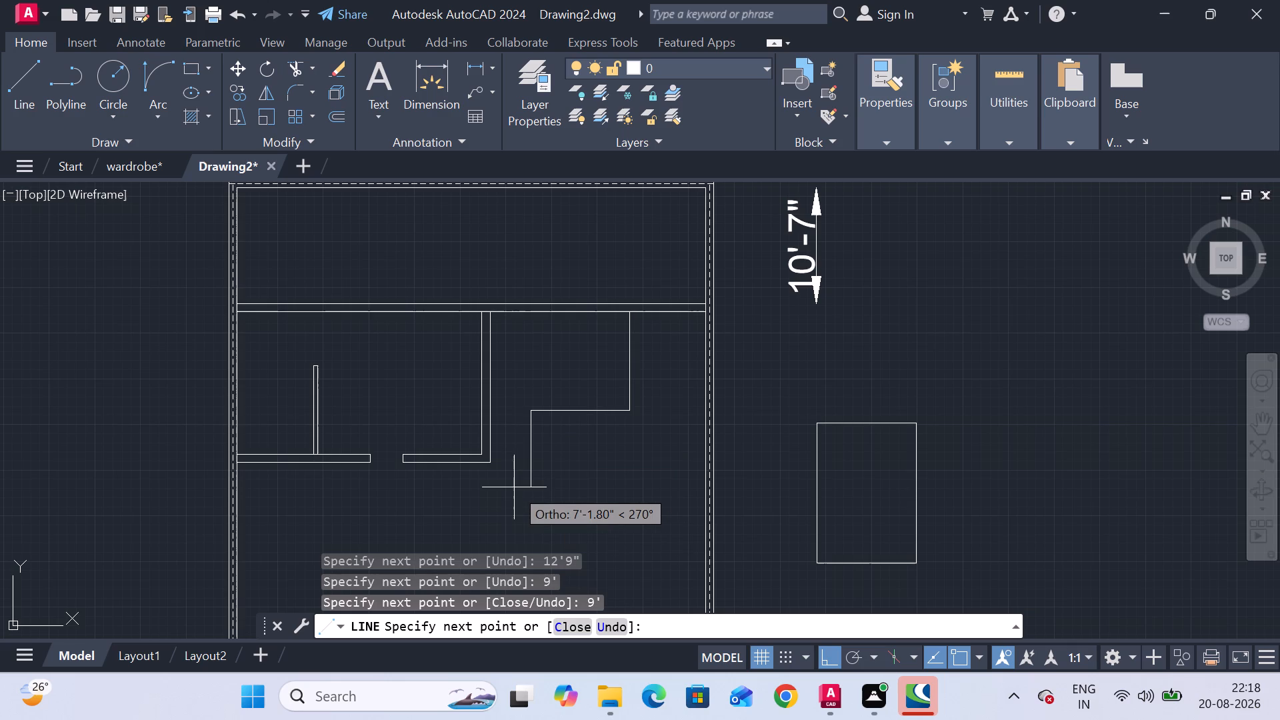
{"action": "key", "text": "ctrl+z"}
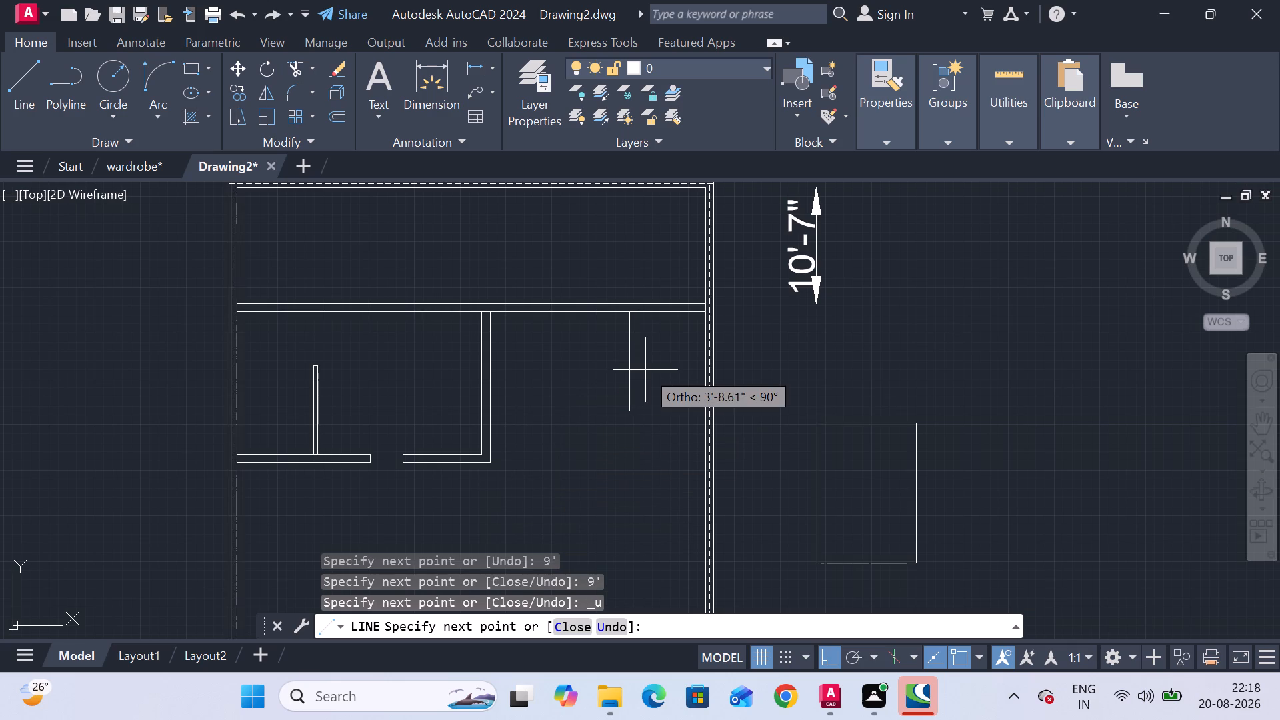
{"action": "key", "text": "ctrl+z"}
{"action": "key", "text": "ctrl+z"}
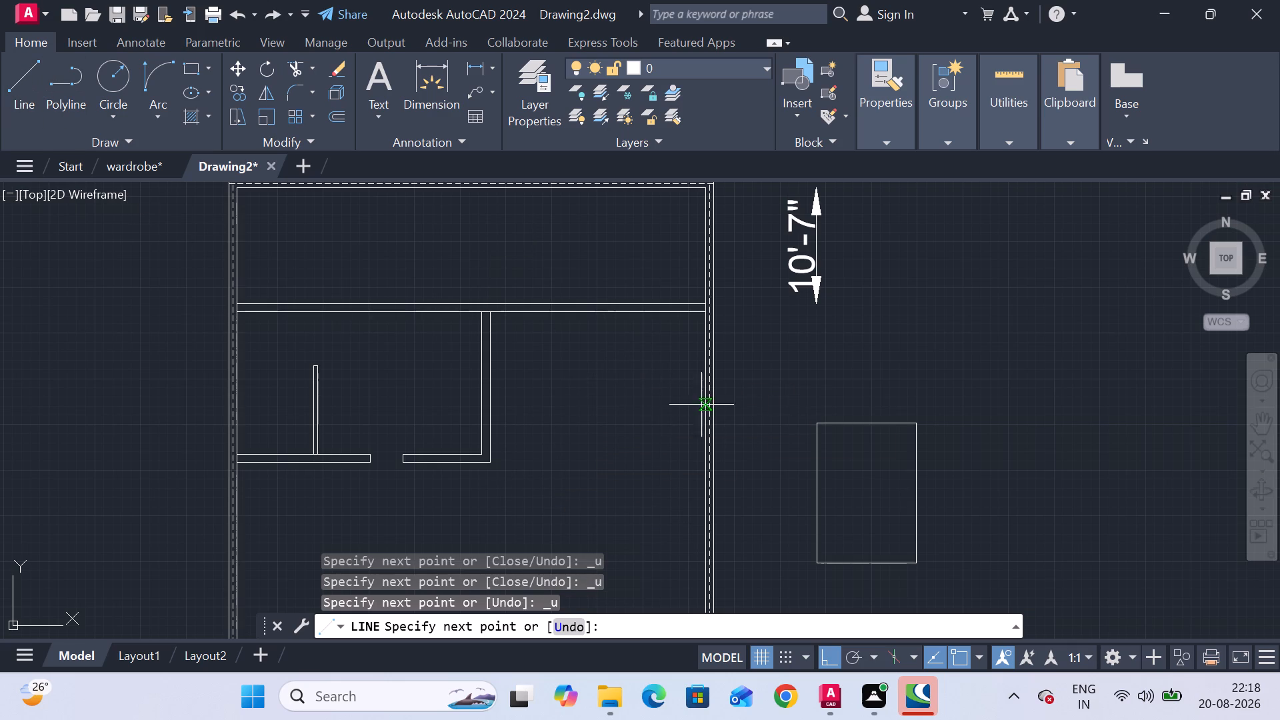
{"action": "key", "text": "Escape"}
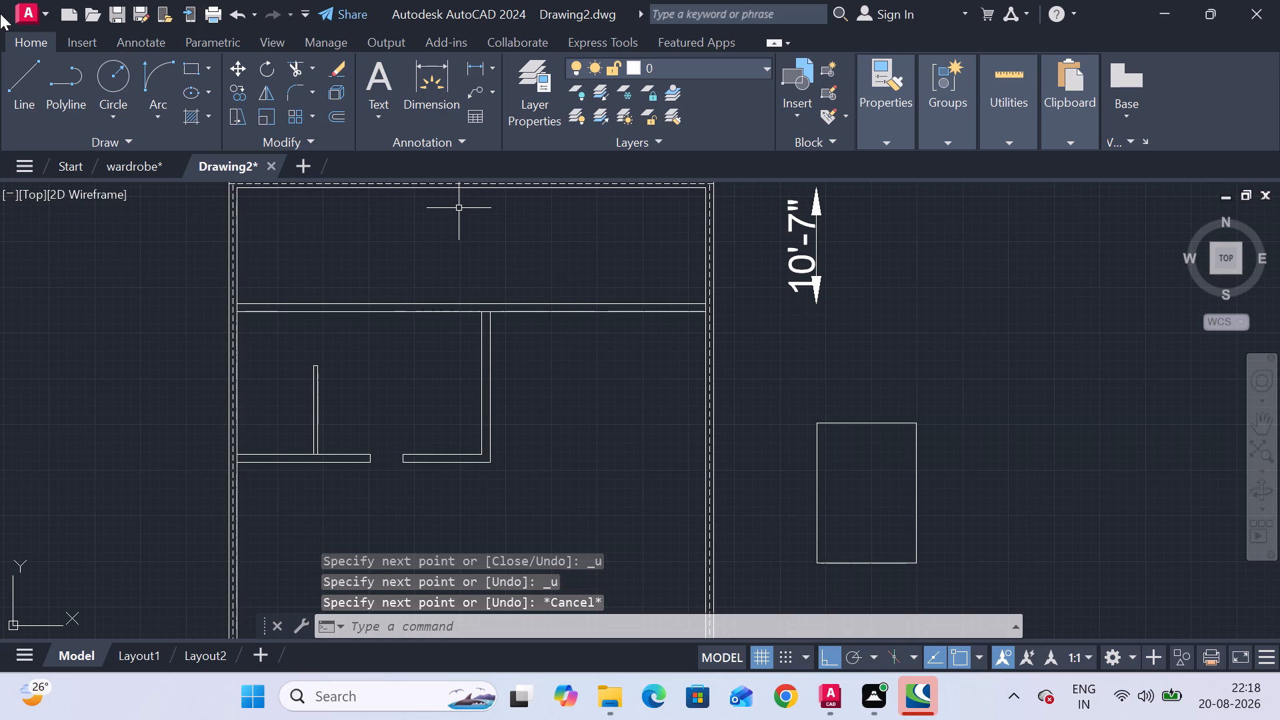
Draw the adjoining room's outline from the existing room's upper-right wall corner: 9'1" across, 12'9" down, and back to the existing wall.
{"action": "left_click", "coordinate": [8, 78]}
{"action": "scroll", "coordinate": [487, 301], "scroll_direction": "up", "scroll_amount": 2}
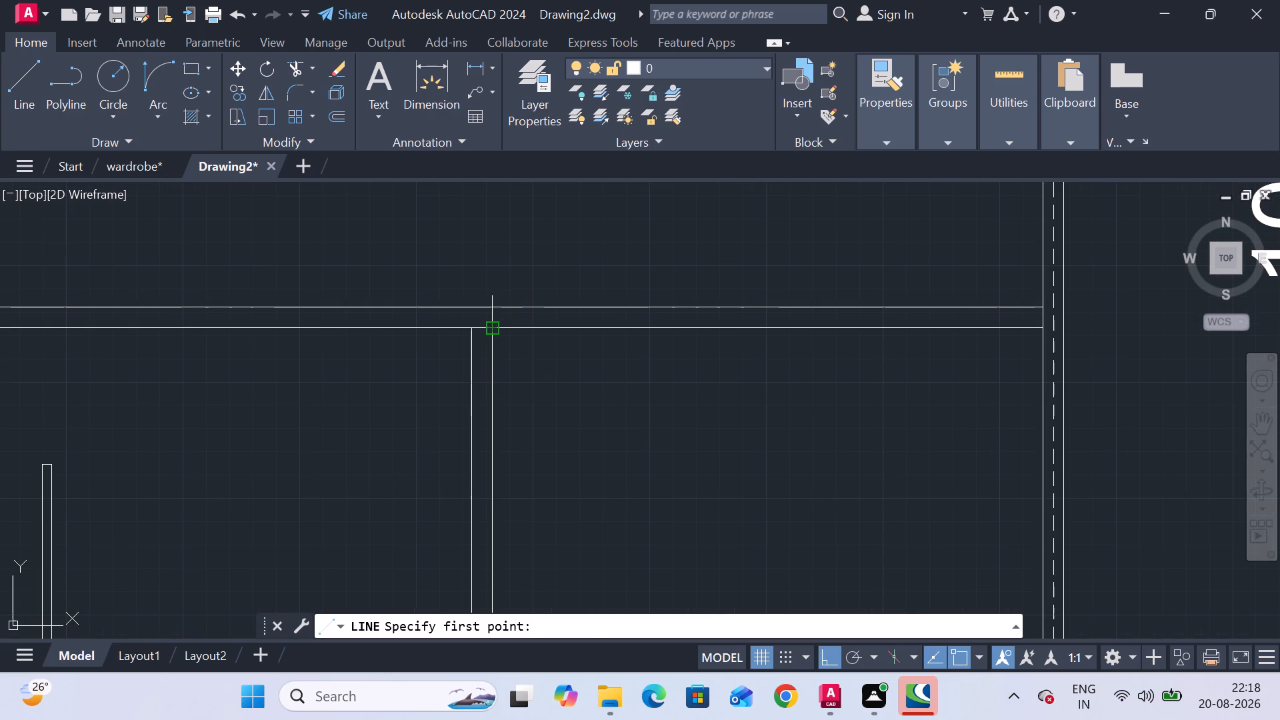
{"action": "left_click", "coordinate": [491, 332]}
{"action": "scroll", "coordinate": [661, 333], "scroll_direction": "down", "scroll_amount": 3}
{"action": "scroll", "coordinate": [686, 337], "scroll_direction": "up", "scroll_amount": 2}
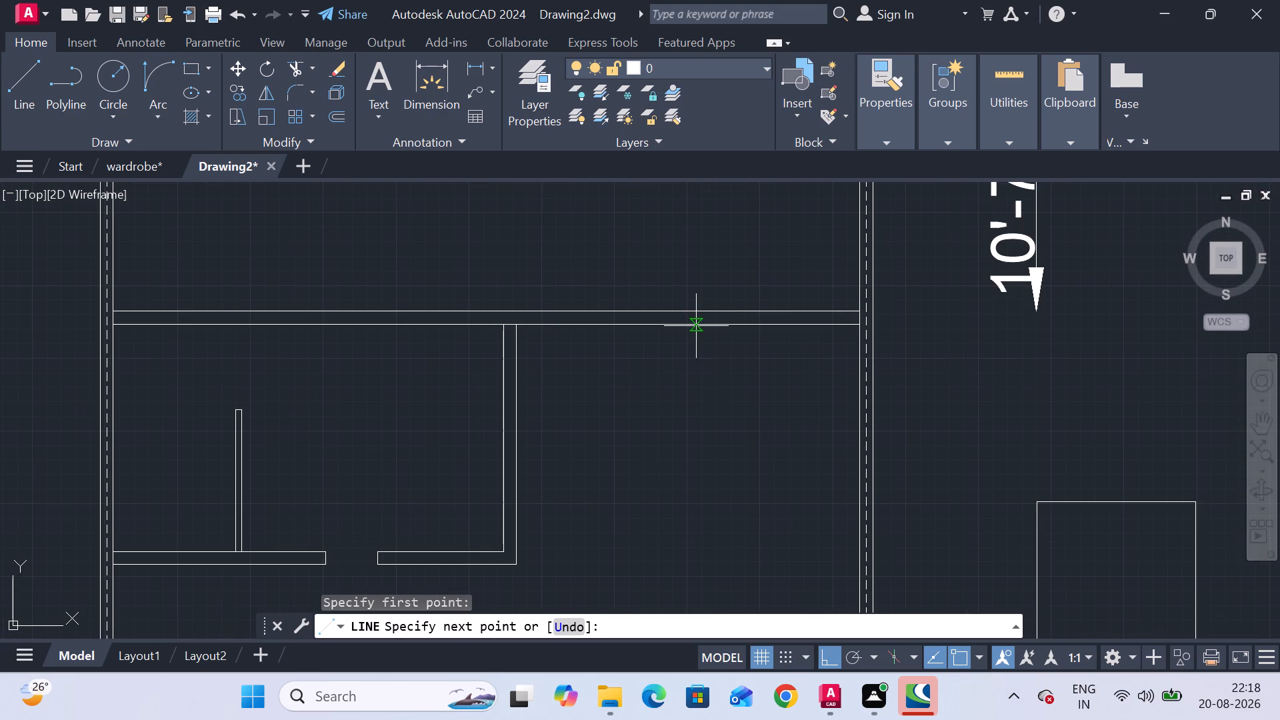
{"action": "type", "text": "9'"}
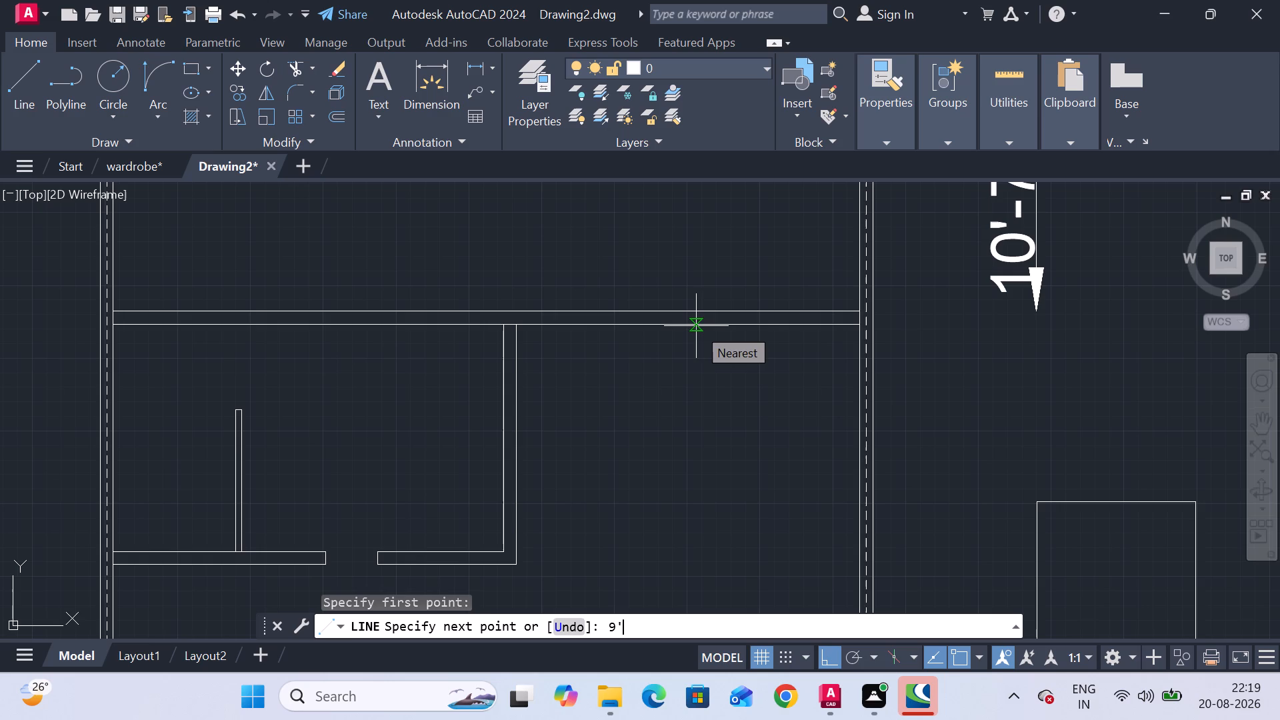
{"action": "key", "text": "Return"}
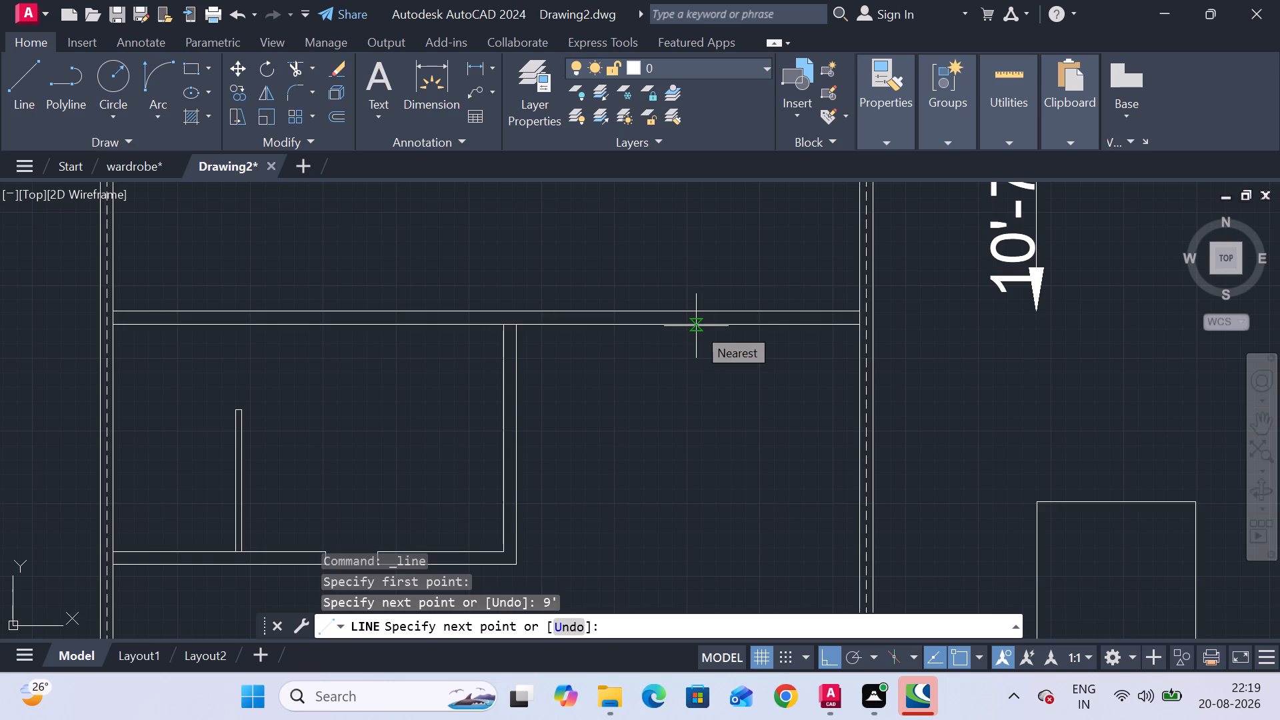
{"action": "key", "text": "ctrl+z"}
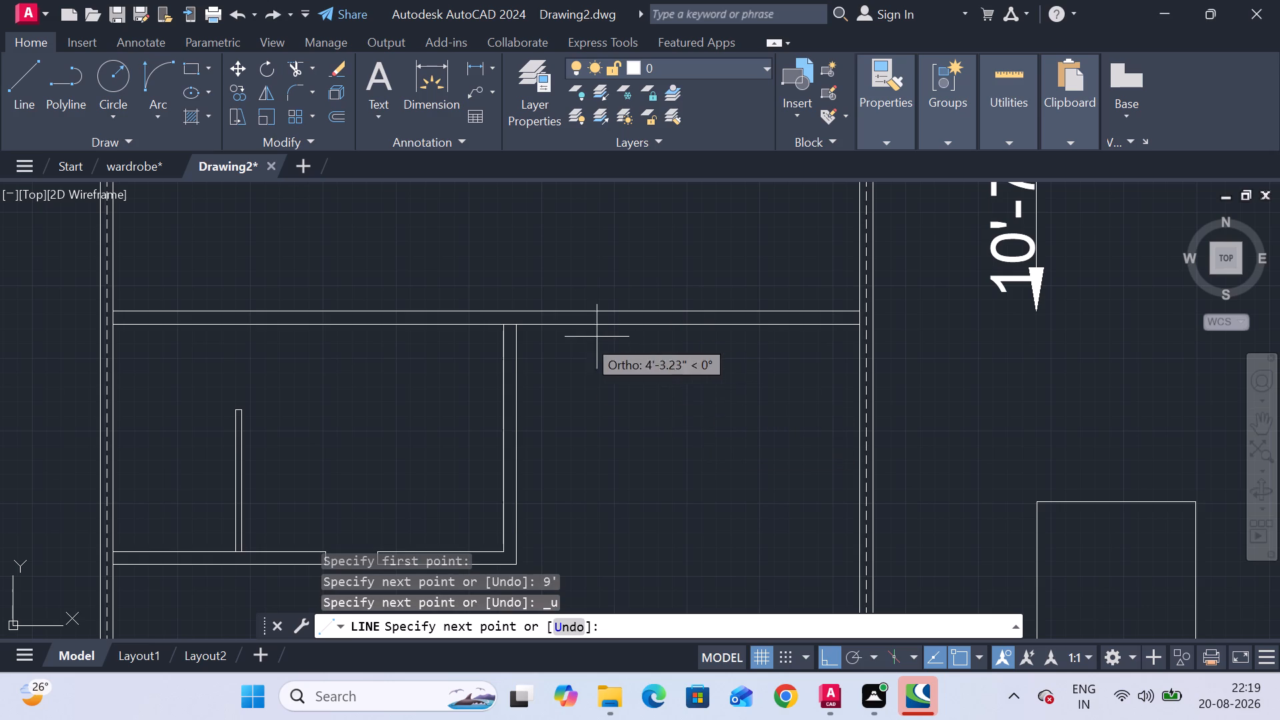
{"action": "key", "text": "9"}
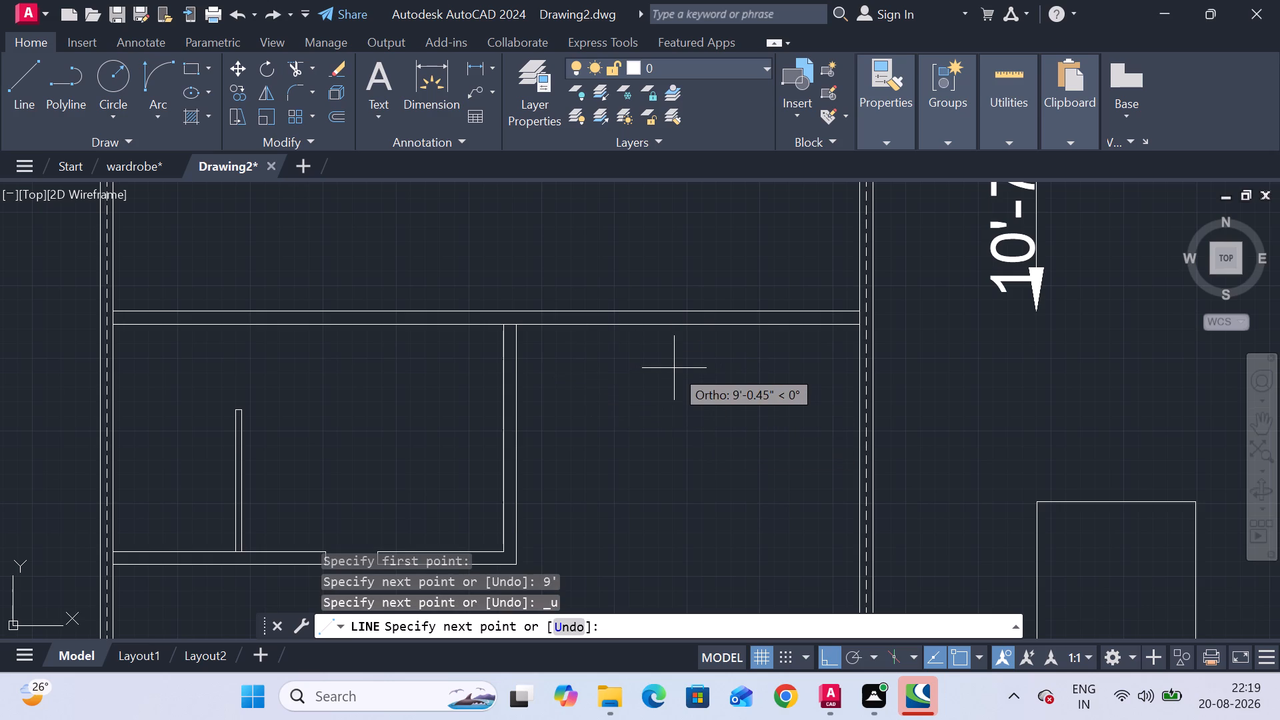
{"action": "type", "text": "'1\""}
{"action": "key", "text": "Return"}
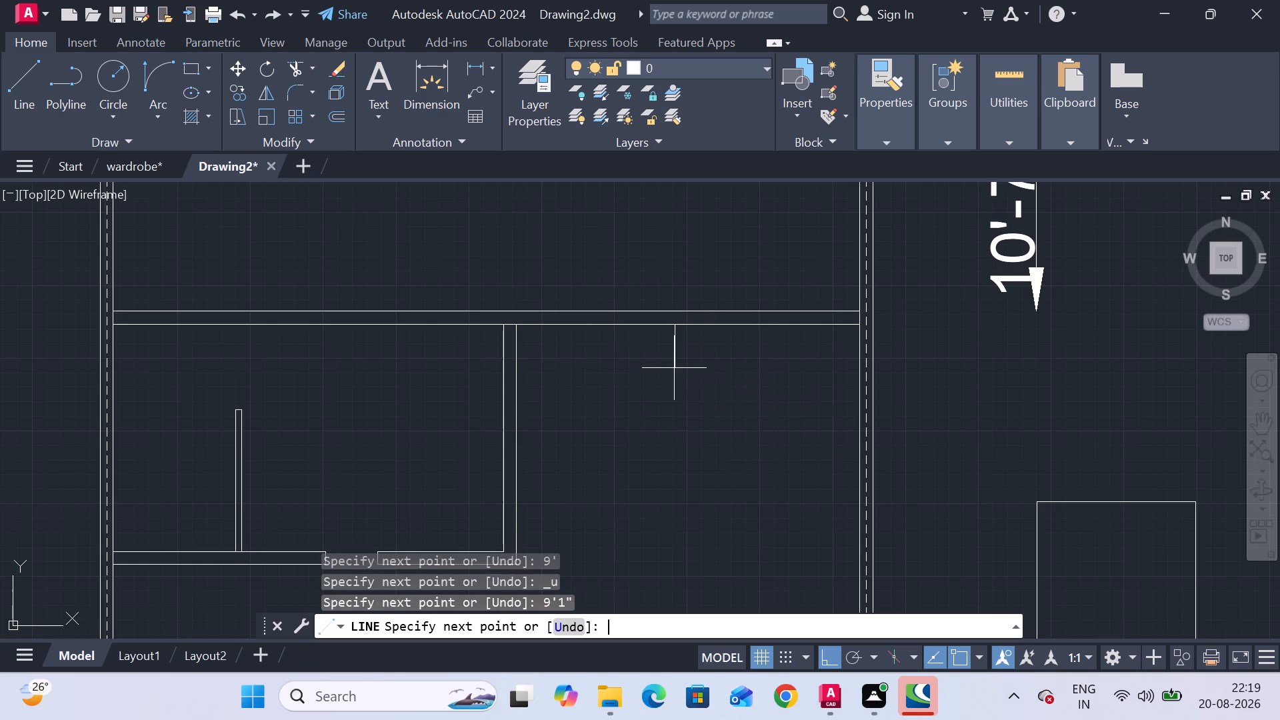
{"action": "middle_click_drag", "start_coordinate": [693, 460], "coordinate": [681, 383]}
{"action": "type", "text": "12'"}
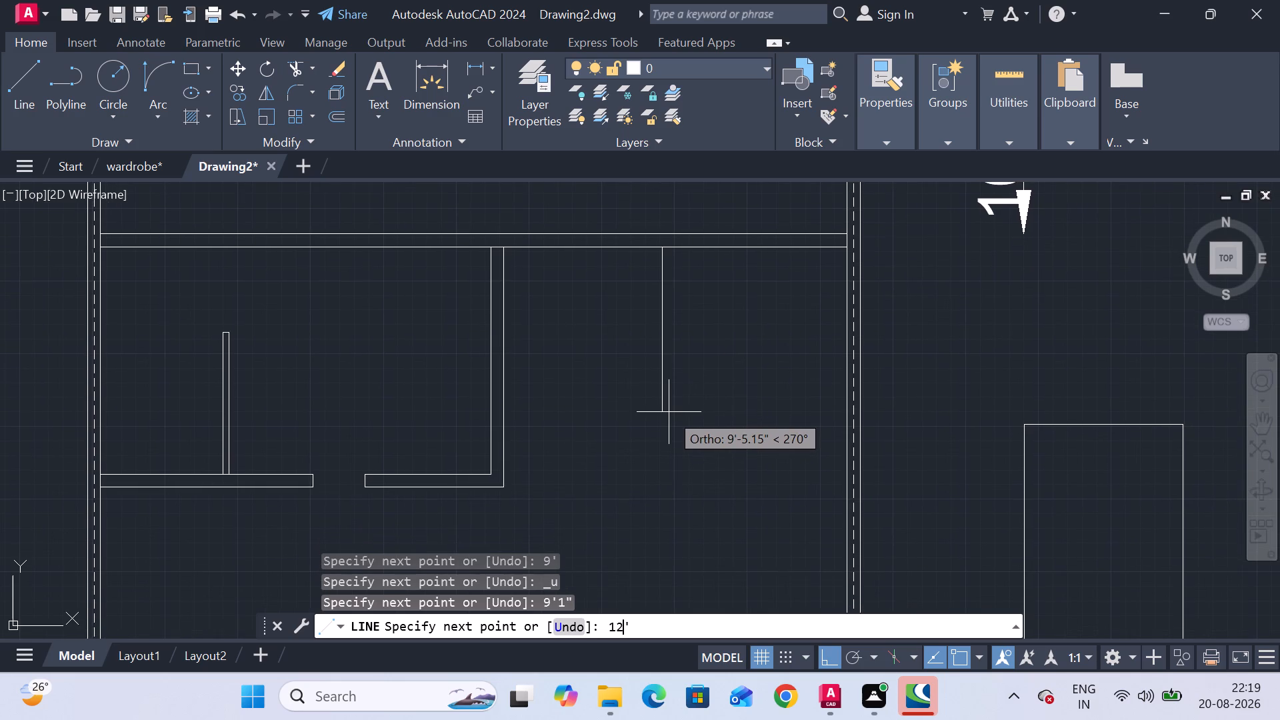
{"action": "key", "text": "9"}
{"action": "key", "text": "shift+quotedbl"}
{"action": "key", "text": "Return"}
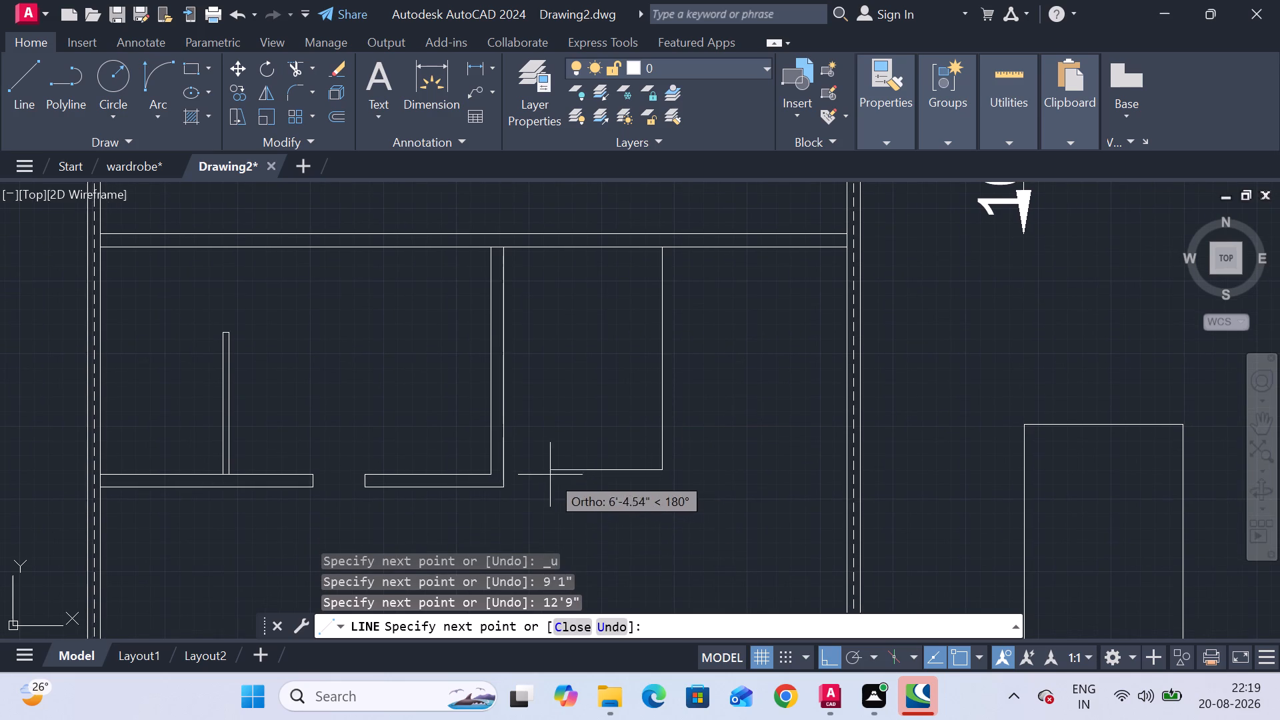
{"action": "scroll", "coordinate": [548, 473], "scroll_direction": "up", "scroll_amount": 3}
{"action": "left_click", "coordinate": [368, 463]}
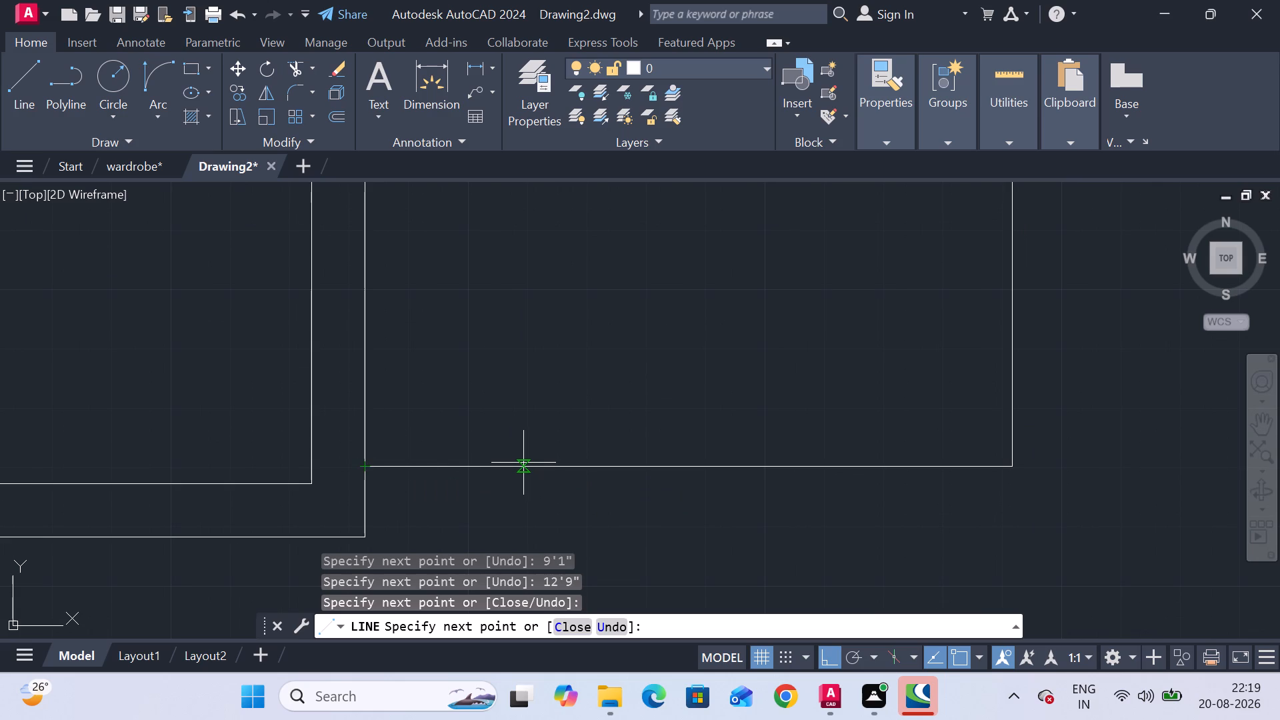
{"action": "key", "text": "Escape"}
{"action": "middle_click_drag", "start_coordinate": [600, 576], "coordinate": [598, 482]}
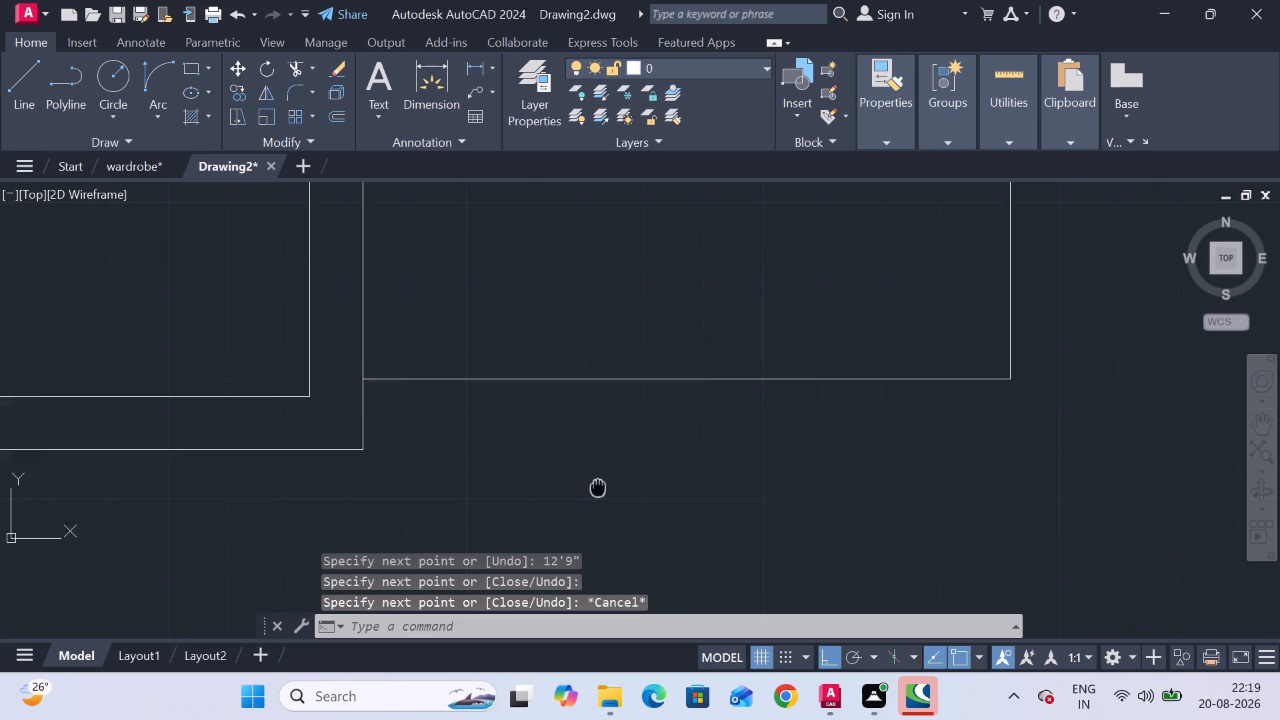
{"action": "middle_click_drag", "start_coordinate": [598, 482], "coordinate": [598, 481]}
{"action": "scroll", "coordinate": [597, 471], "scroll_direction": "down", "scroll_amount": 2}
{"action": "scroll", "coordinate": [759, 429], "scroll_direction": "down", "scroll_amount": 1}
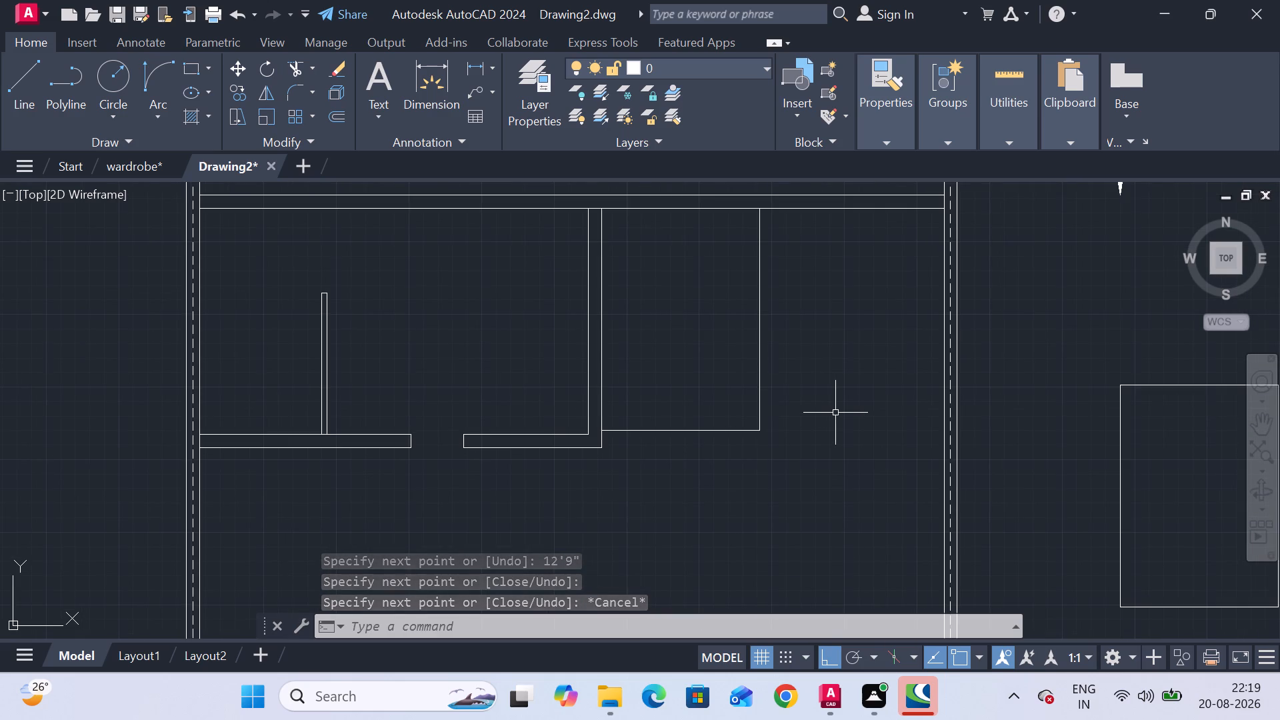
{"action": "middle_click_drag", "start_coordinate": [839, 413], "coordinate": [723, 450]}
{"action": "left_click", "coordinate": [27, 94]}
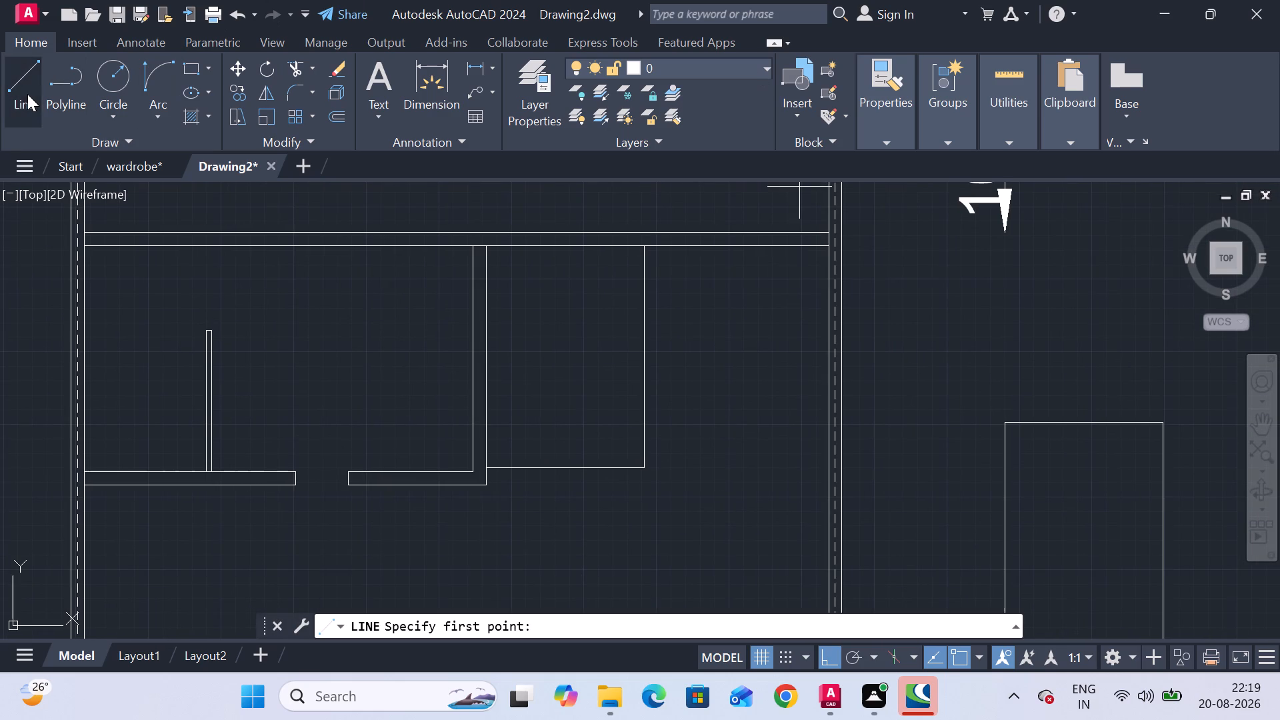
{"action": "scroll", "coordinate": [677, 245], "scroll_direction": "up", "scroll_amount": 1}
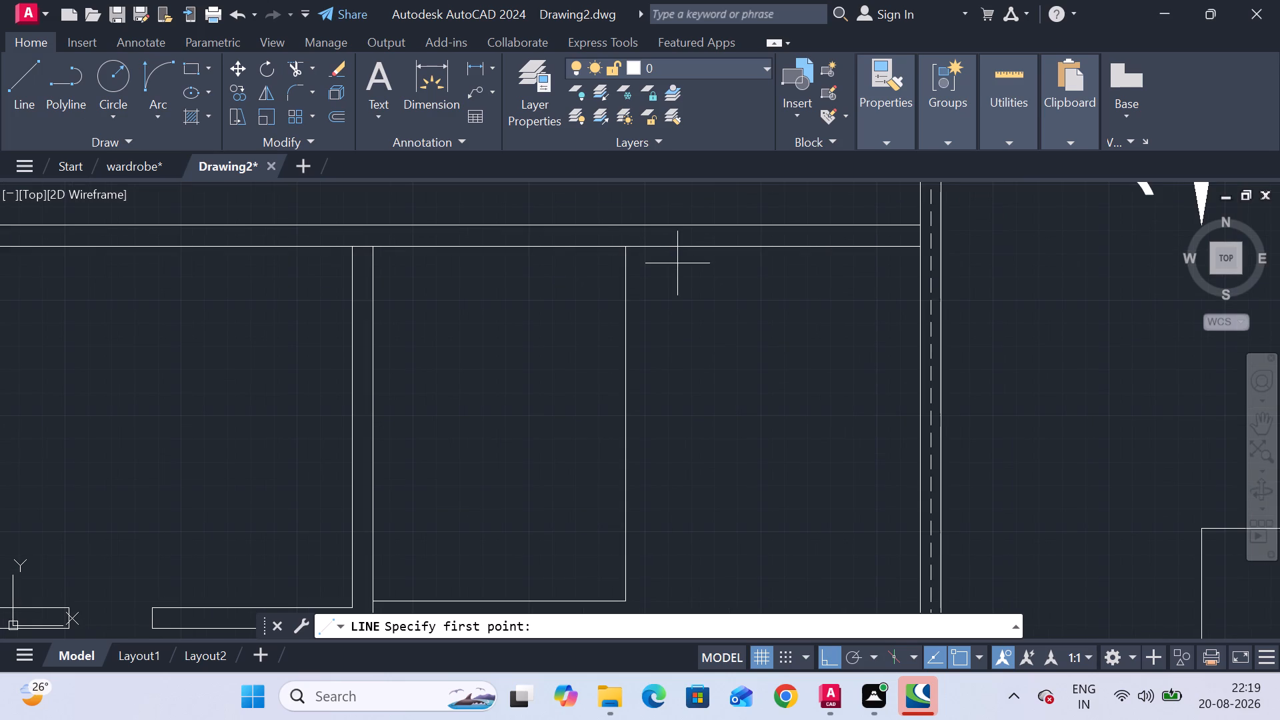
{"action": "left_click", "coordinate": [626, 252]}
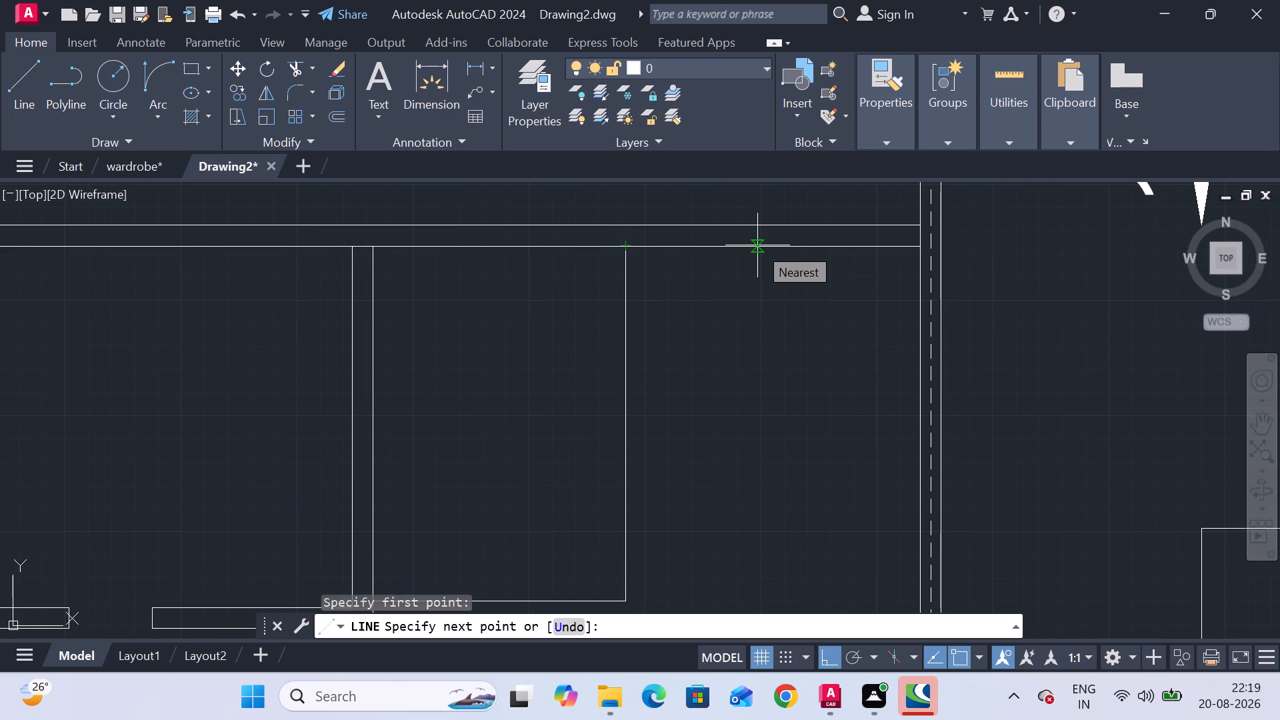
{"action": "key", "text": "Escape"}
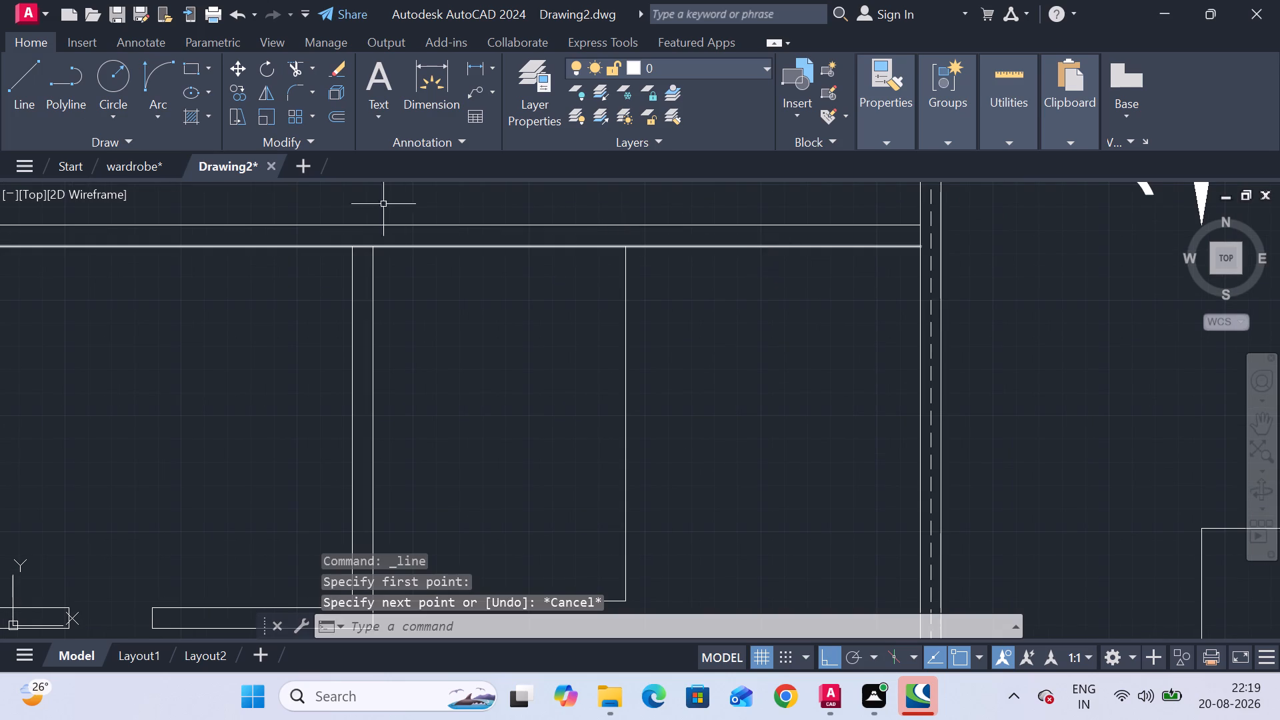
Offset the adjoining room's right and lower wall lines 4" outward.
{"action": "left_click", "coordinate": [340, 121]}
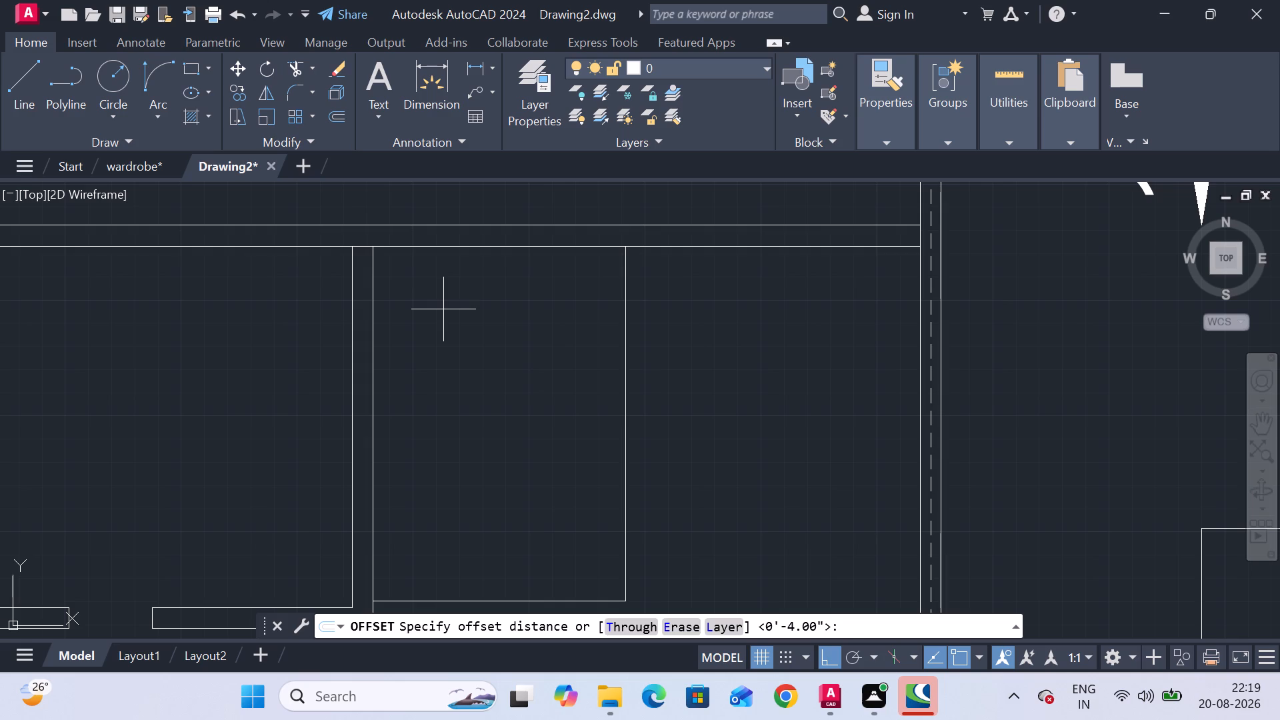
{"action": "key", "text": "4"}
{"action": "key", "text": "shift+quotedbl"}
{"action": "key", "text": "Return"}
{"action": "left_click", "coordinate": [623, 357]}
{"action": "left_click", "coordinate": [661, 356]}
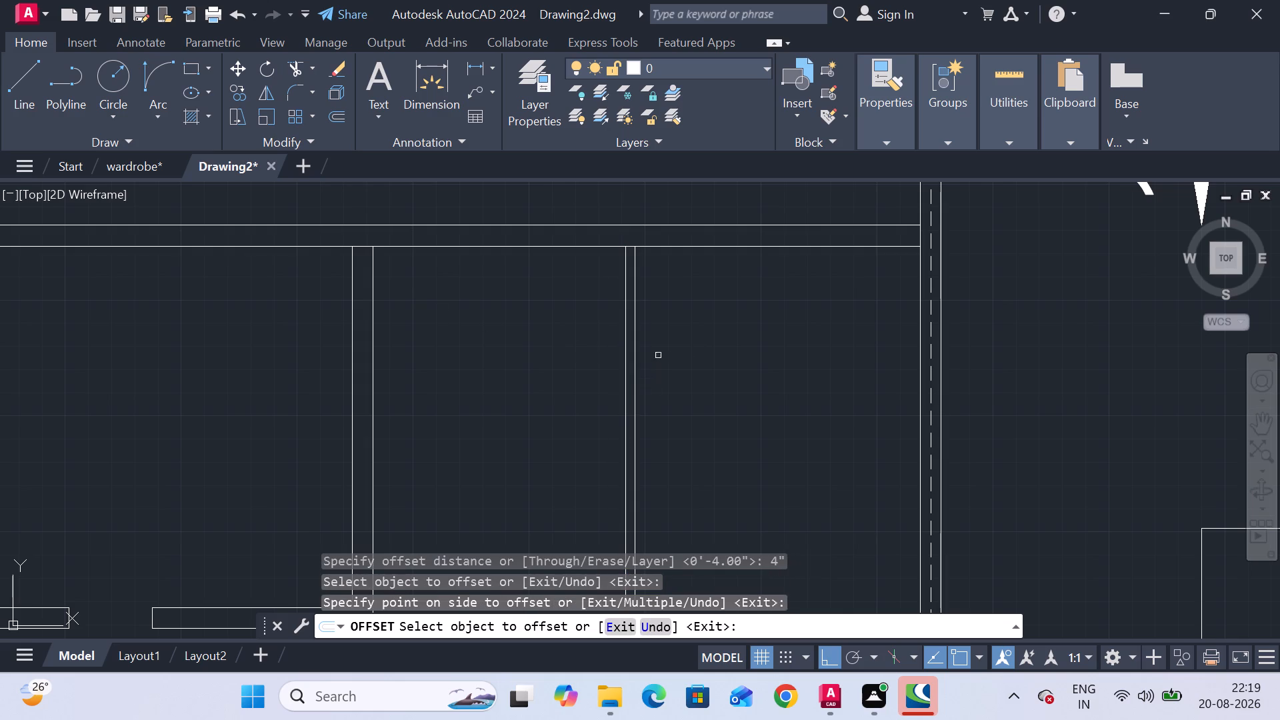
{"action": "scroll", "coordinate": [669, 372], "scroll_direction": "down", "scroll_amount": 1}
{"action": "middle_click_drag", "start_coordinate": [668, 372], "coordinate": [646, 262]}
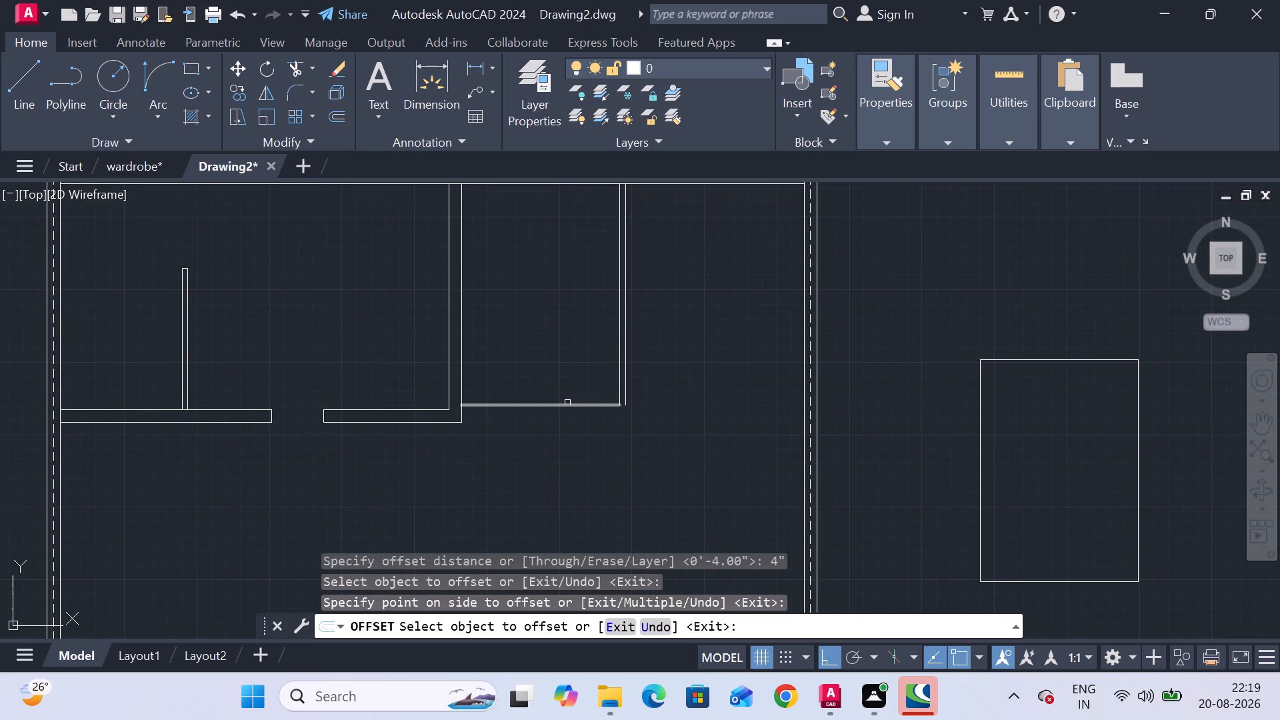
{"action": "left_click", "coordinate": [567, 403]}
{"action": "left_click", "coordinate": [571, 421]}
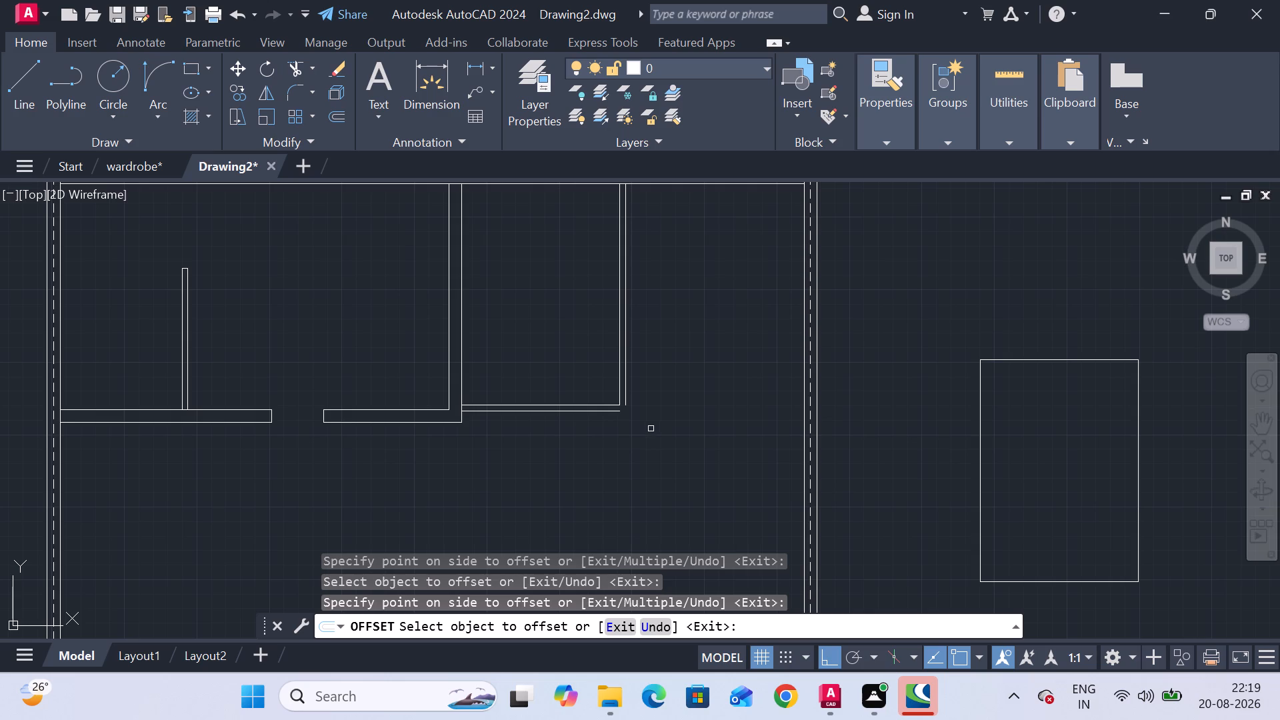
{"action": "key", "text": "Escape"}
{"action": "key", "text": "Escape"}
{"action": "key", "text": "Escape"}
{"action": "key", "text": "Escape"}
{"action": "key", "text": "Escape"}
{"action": "key", "text": "Escape"}
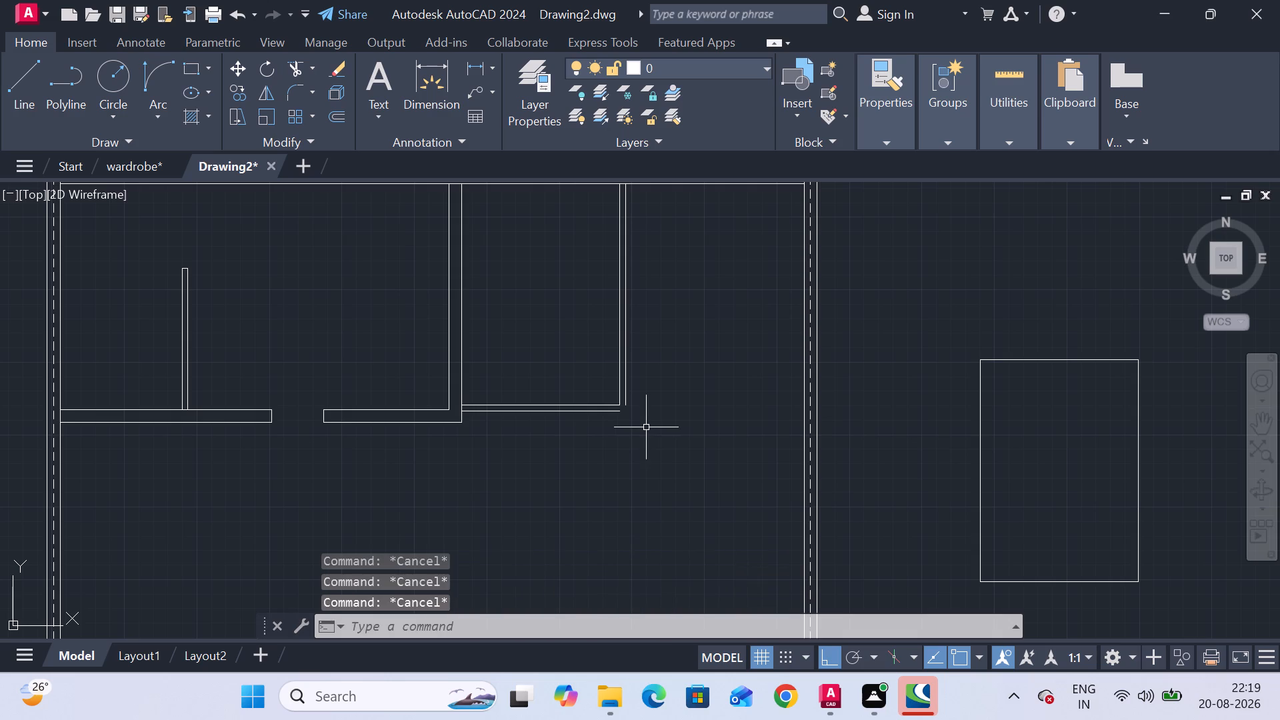
Fillet the adjoining room's outer offset lines so they meet in a square lower-right corner.
{"action": "left_click", "coordinate": [295, 89]}
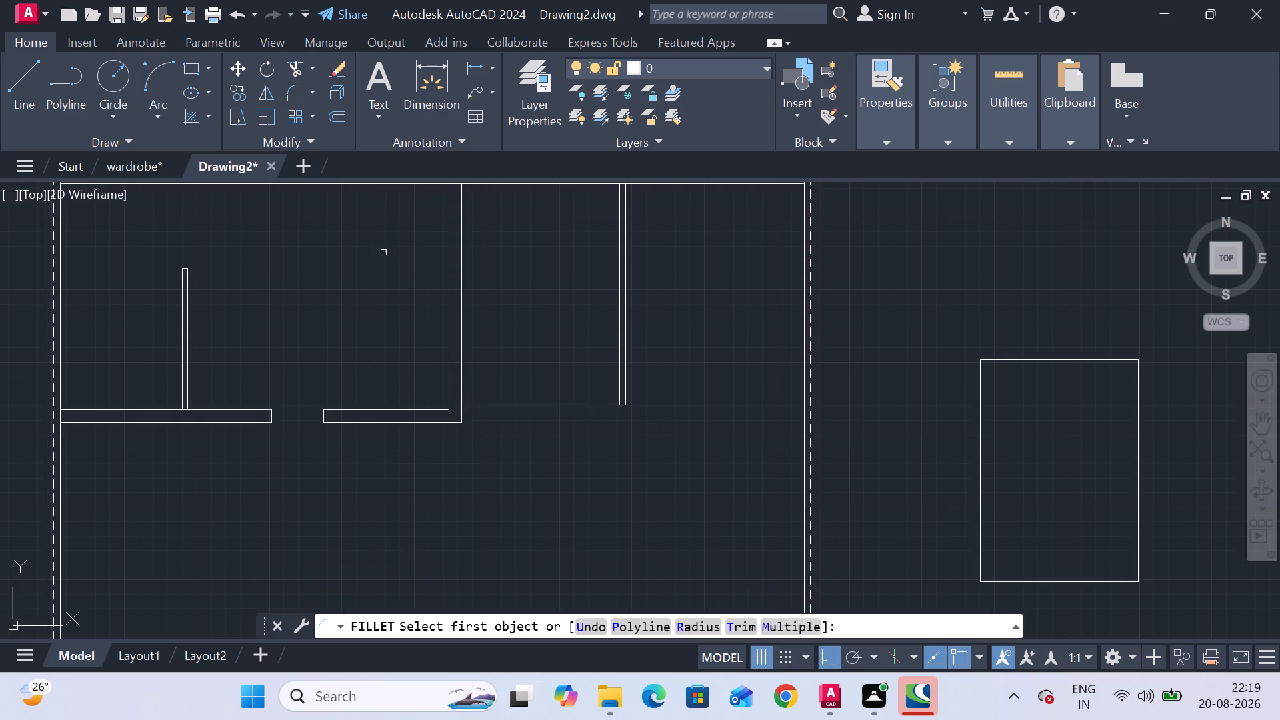
{"action": "scroll", "coordinate": [640, 425], "scroll_direction": "up", "scroll_amount": 4}
{"action": "left_click", "coordinate": [501, 349]}
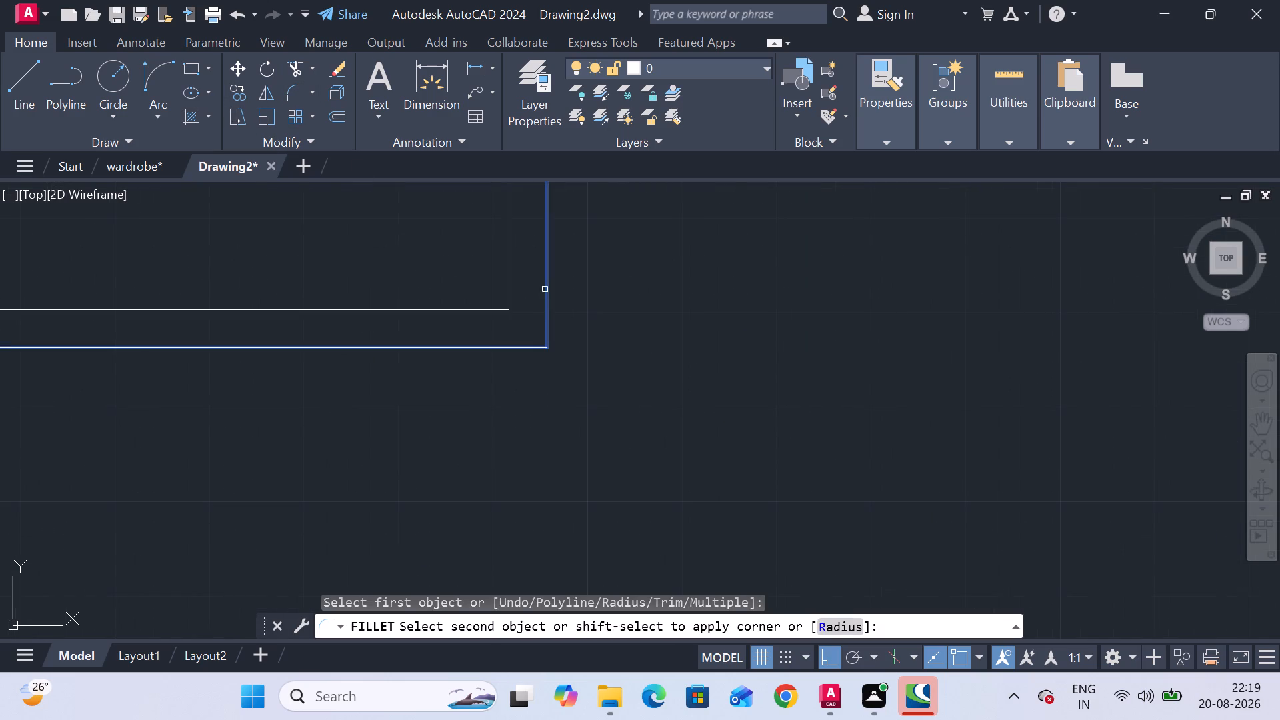
{"action": "left_click", "coordinate": [545, 289]}
{"action": "key", "text": "Escape"}
Draw a 6'9" line along the upper wall from the adjoining room's outer upper-right corner toward the right exterior wall.
{"action": "scroll", "coordinate": [686, 354], "scroll_direction": "down", "scroll_amount": 3}
{"action": "middle_click_drag", "start_coordinate": [687, 357], "coordinate": [615, 446]}
{"action": "scroll", "coordinate": [640, 383], "scroll_direction": "down", "scroll_amount": 1}
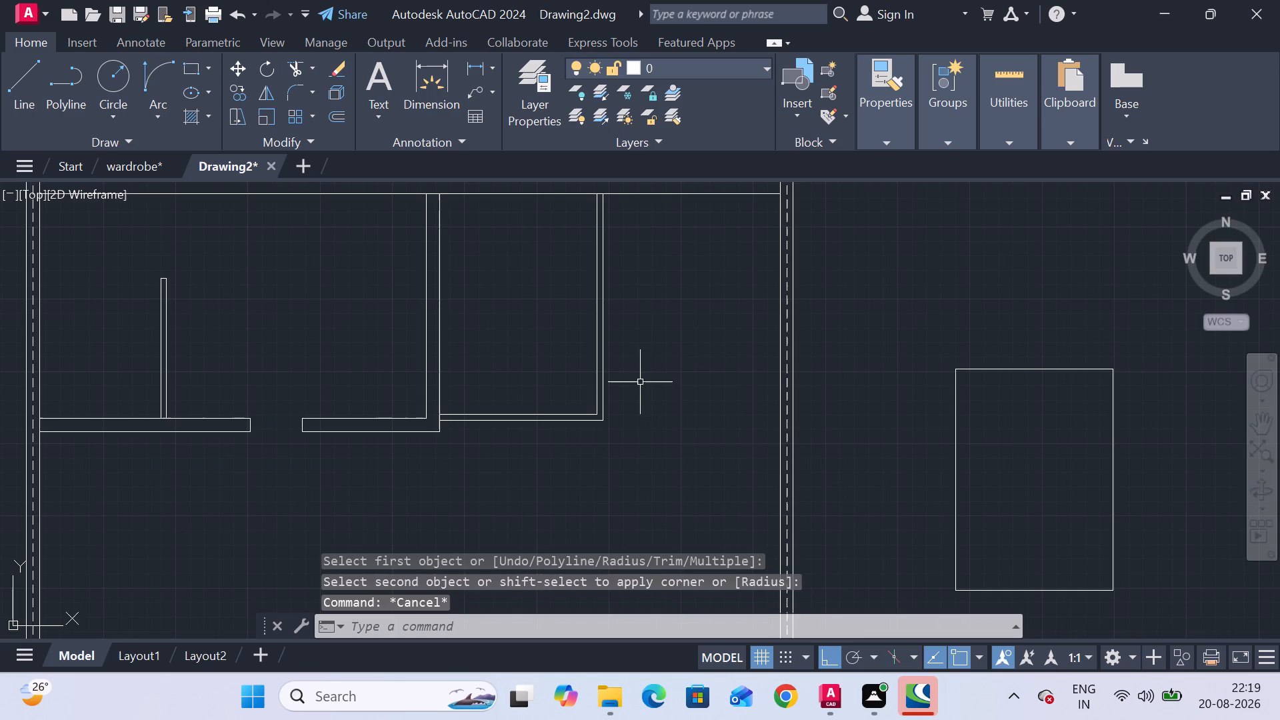
{"action": "middle_click_drag", "start_coordinate": [648, 361], "coordinate": [547, 409]}
{"action": "scroll", "coordinate": [547, 409], "scroll_direction": "down", "scroll_amount": 1}
{"action": "left_click", "coordinate": [14, 101]}
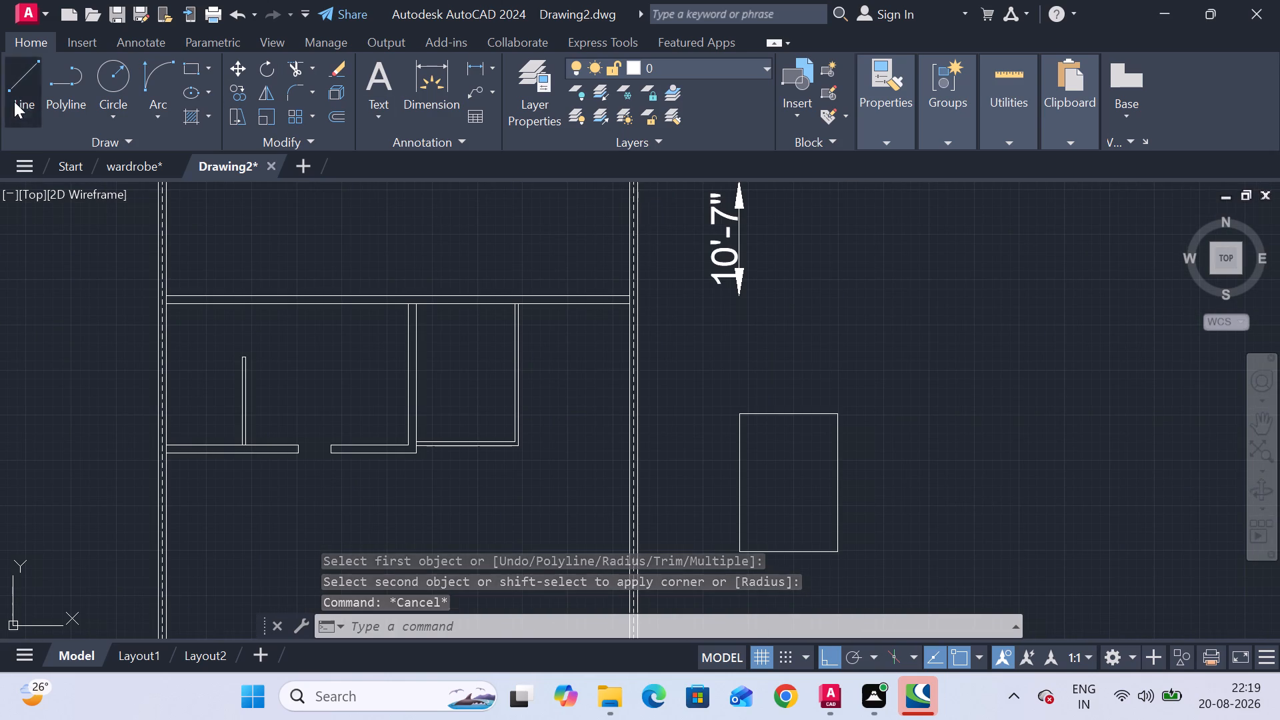
{"action": "scroll", "coordinate": [559, 327], "scroll_direction": "up", "scroll_amount": 3}
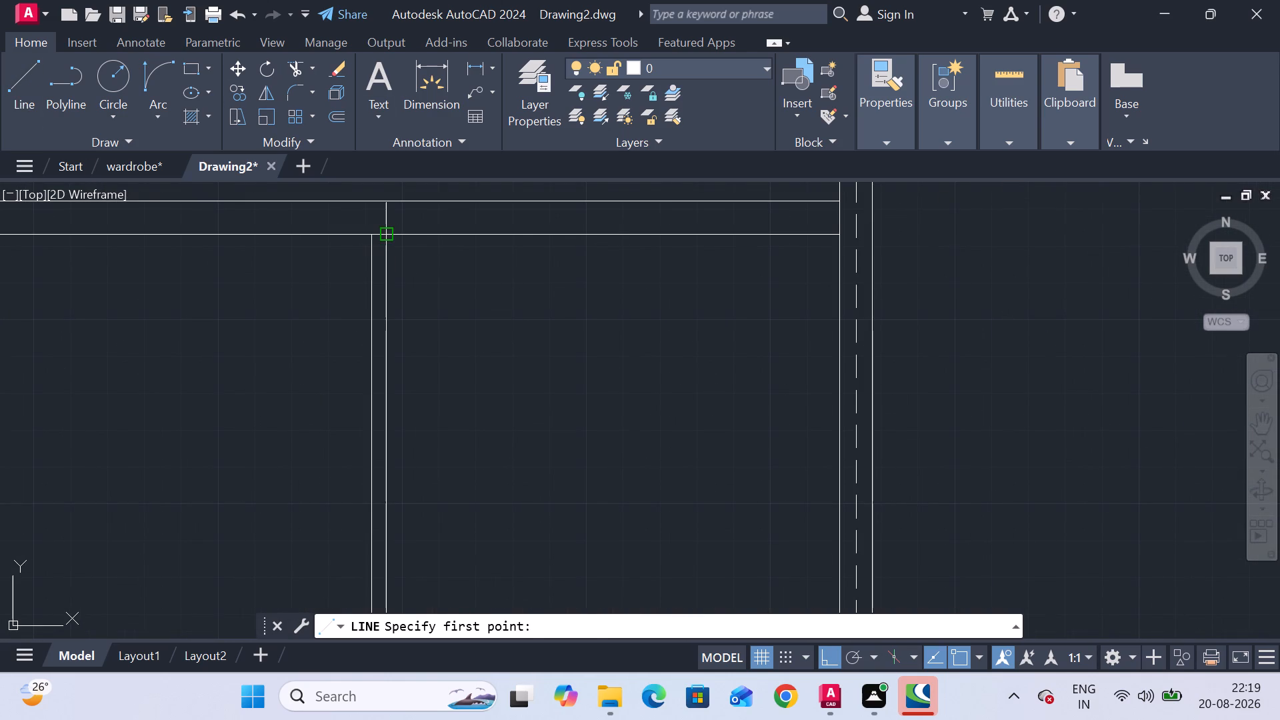
{"action": "left_click", "coordinate": [391, 237]}
{"action": "type", "text": "6'"}
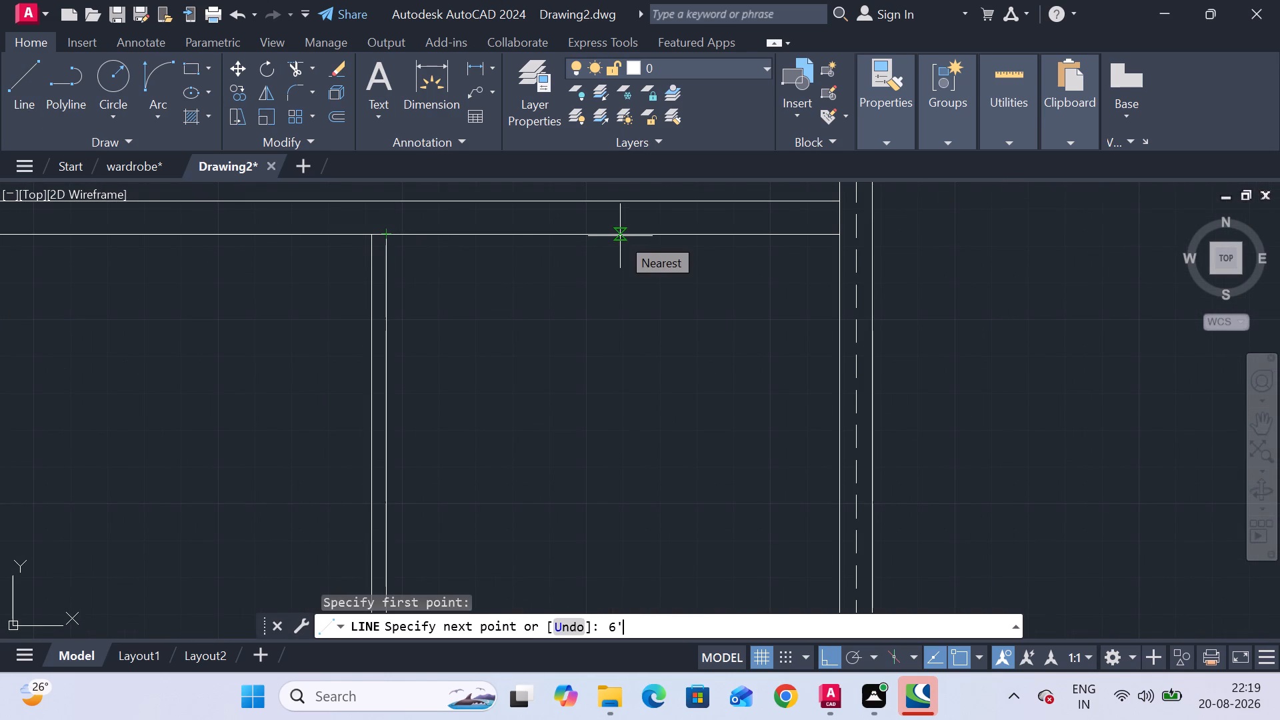
{"action": "type", "text": "9\""}
{"action": "key", "text": "Return"}
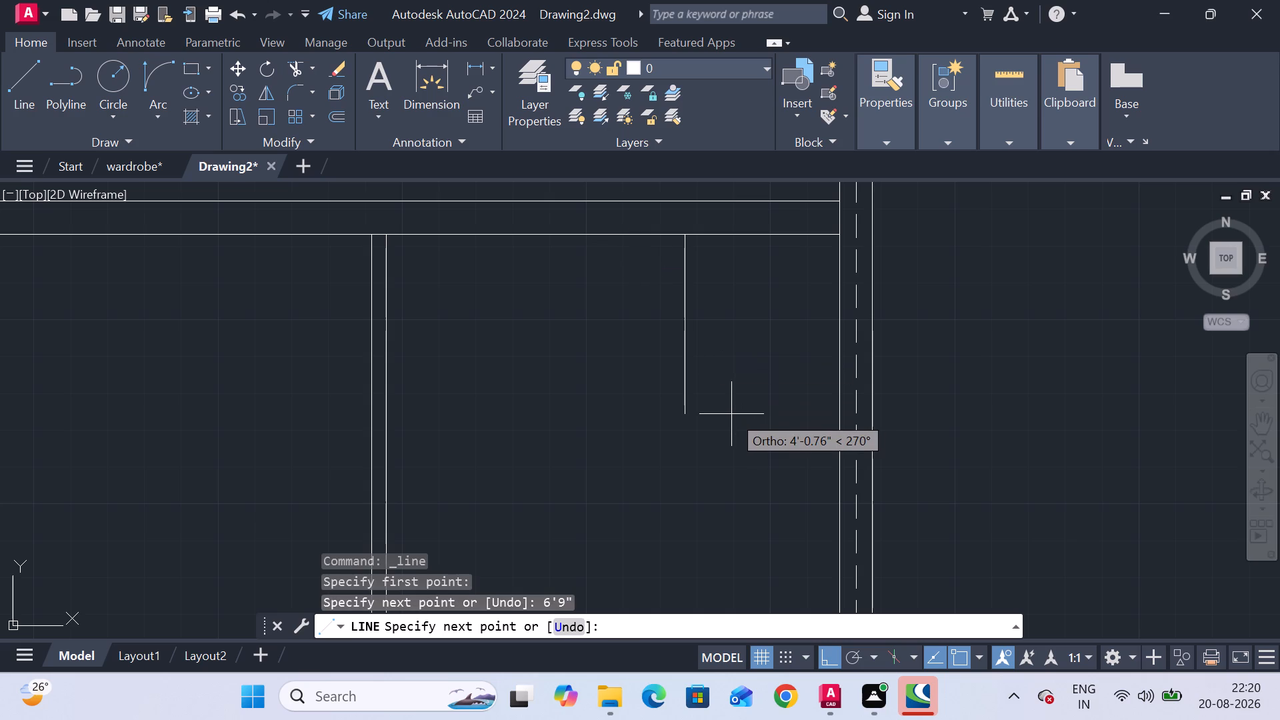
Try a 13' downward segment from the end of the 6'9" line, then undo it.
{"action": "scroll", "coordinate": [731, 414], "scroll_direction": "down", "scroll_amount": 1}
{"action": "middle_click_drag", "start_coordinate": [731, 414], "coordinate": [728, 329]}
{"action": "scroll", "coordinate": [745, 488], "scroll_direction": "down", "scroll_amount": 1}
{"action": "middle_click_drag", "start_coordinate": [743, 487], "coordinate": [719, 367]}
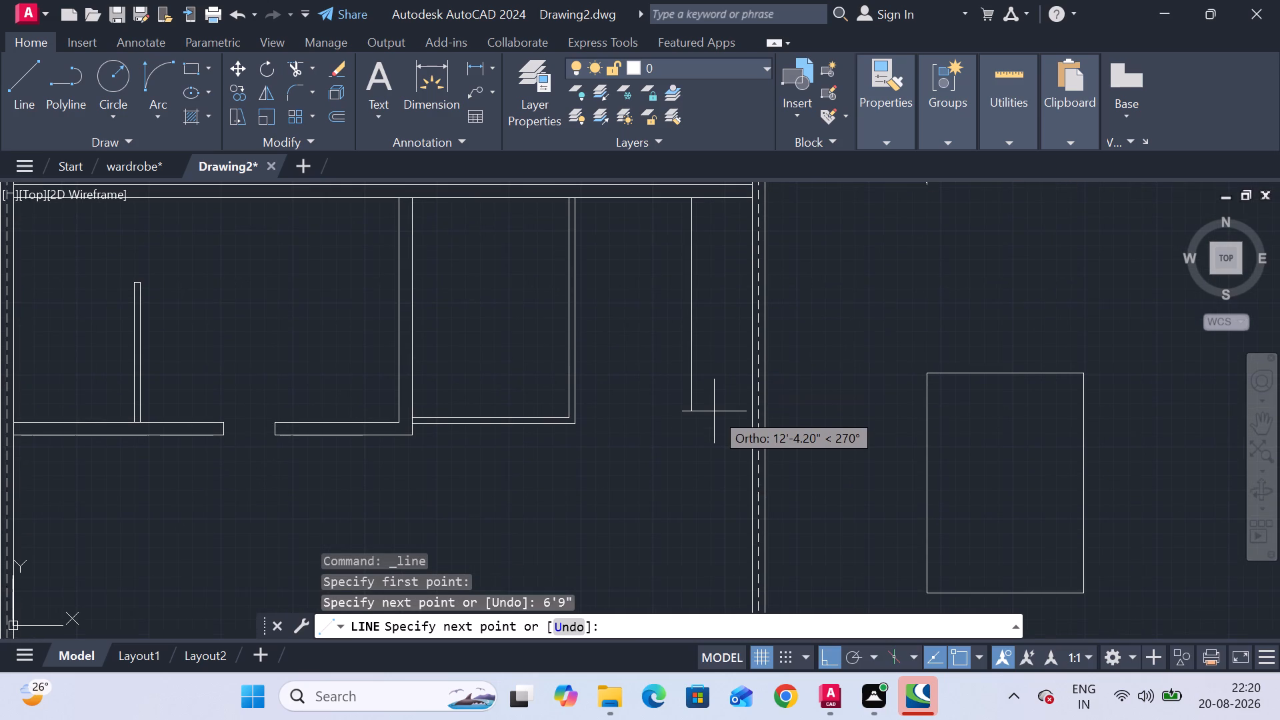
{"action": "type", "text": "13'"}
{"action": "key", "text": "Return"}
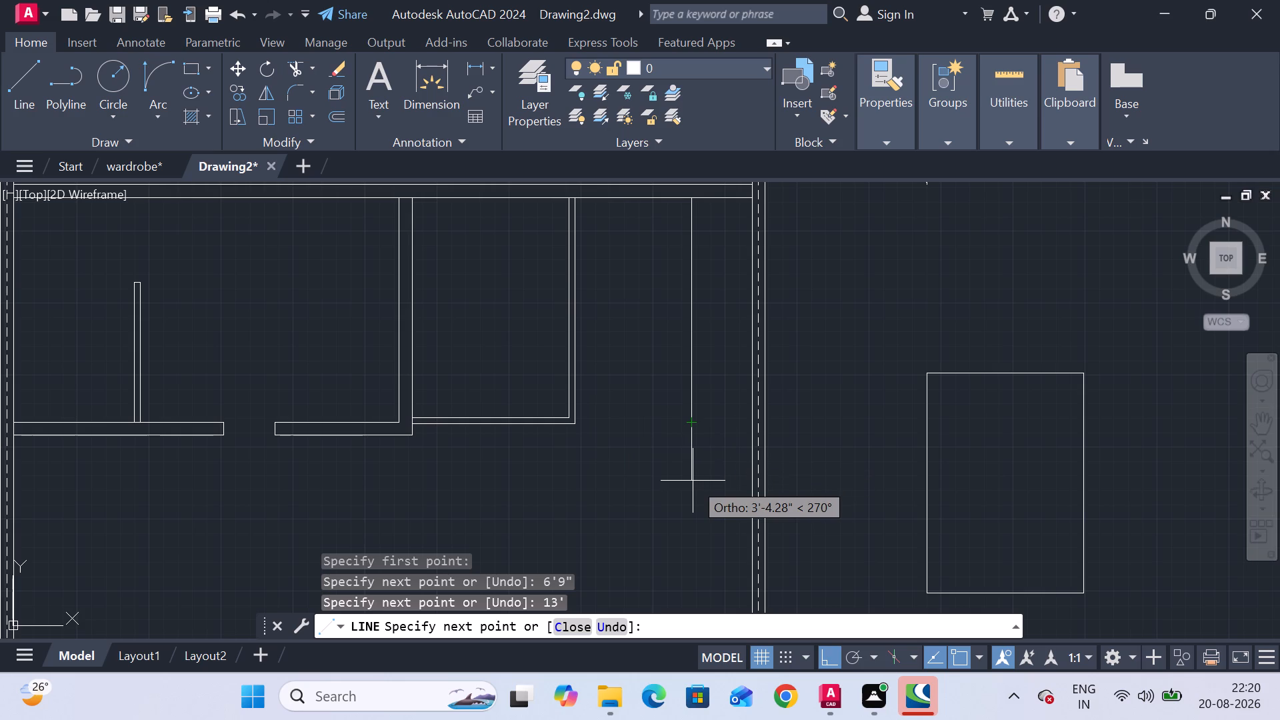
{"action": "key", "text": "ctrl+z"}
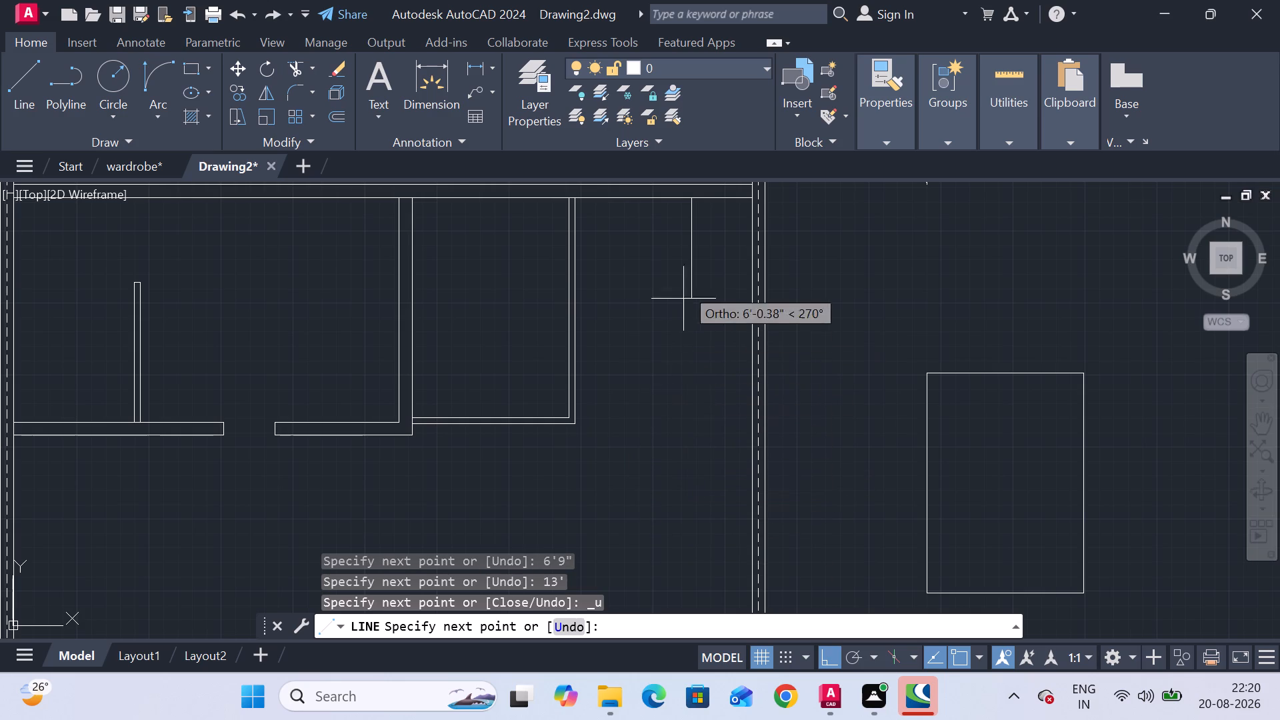
Draw the segment straight down from the 6'9" line's end, stopping level with the left room's lower outer wall edge.
{"action": "scroll", "coordinate": [705, 473], "scroll_direction": "down", "scroll_amount": 2}
{"action": "middle_click_drag", "start_coordinate": [705, 473], "coordinate": [719, 391]}
{"action": "scroll", "coordinate": [710, 431], "scroll_direction": "up", "scroll_amount": 2}
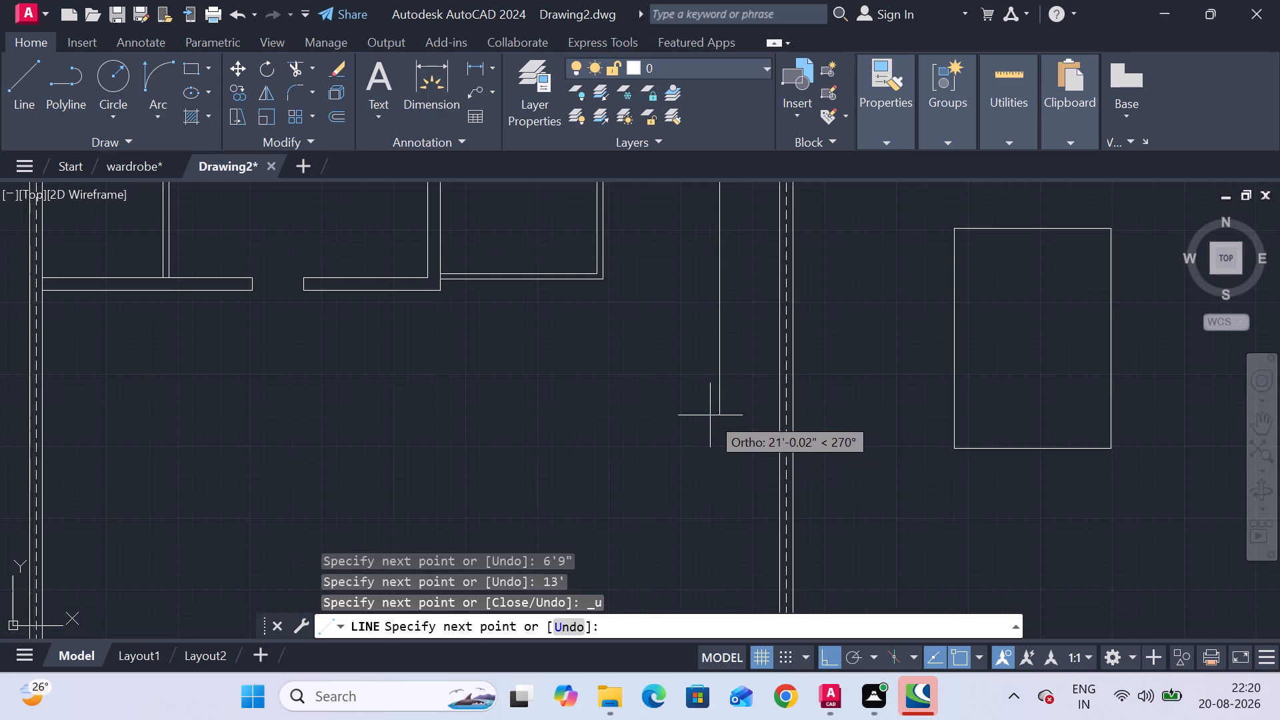
{"action": "middle_click_drag", "start_coordinate": [706, 341], "coordinate": [724, 449]}
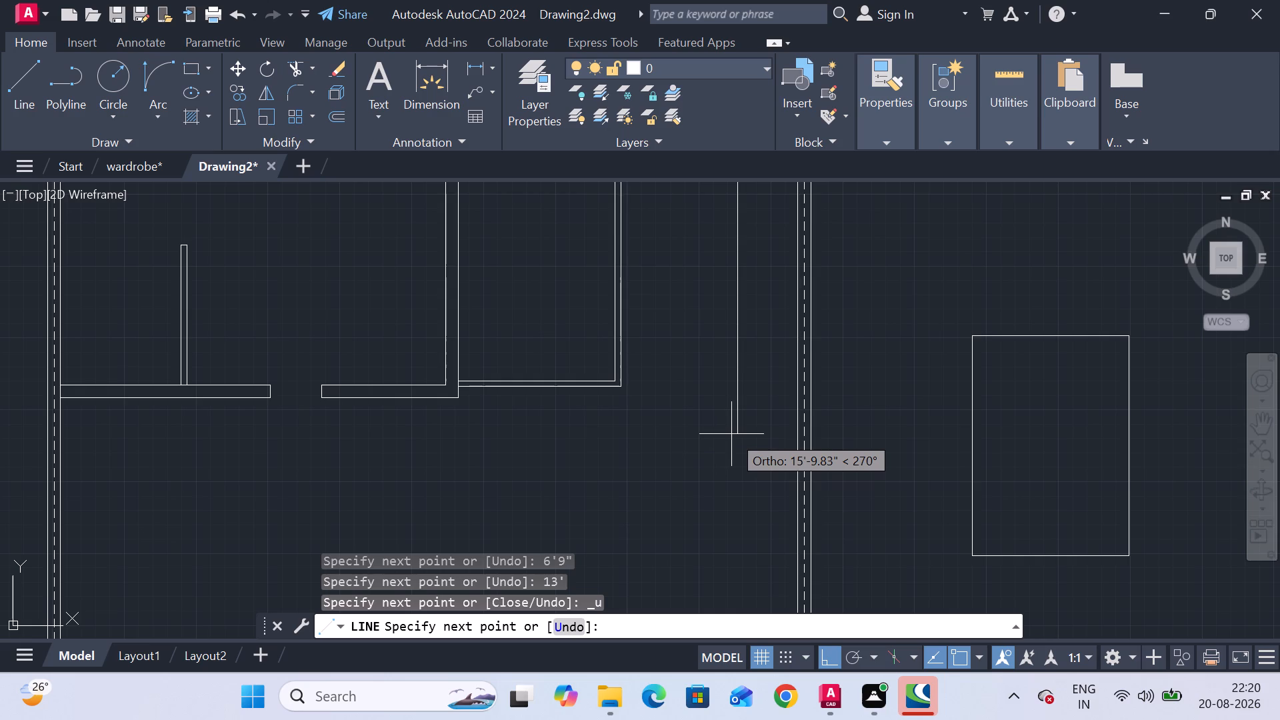
{"action": "scroll", "coordinate": [731, 430], "scroll_direction": "down", "scroll_amount": 1}
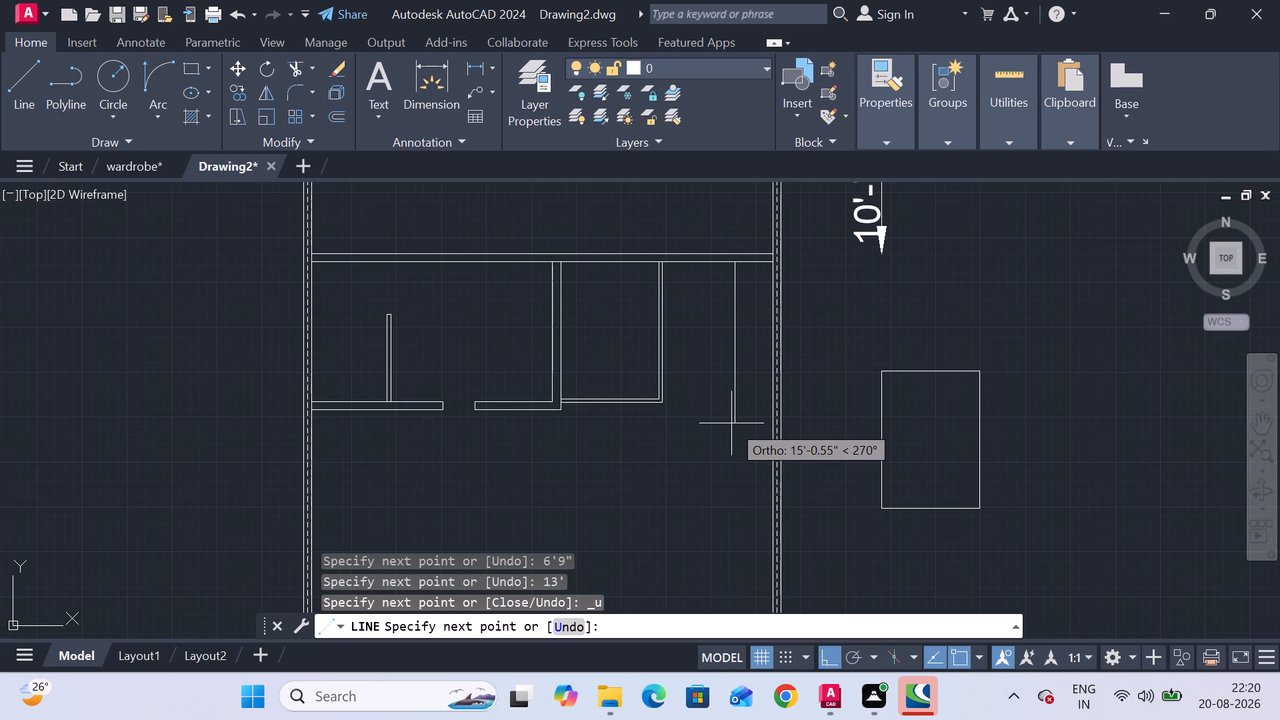
{"action": "scroll", "coordinate": [659, 421], "scroll_direction": "up", "scroll_amount": 2}
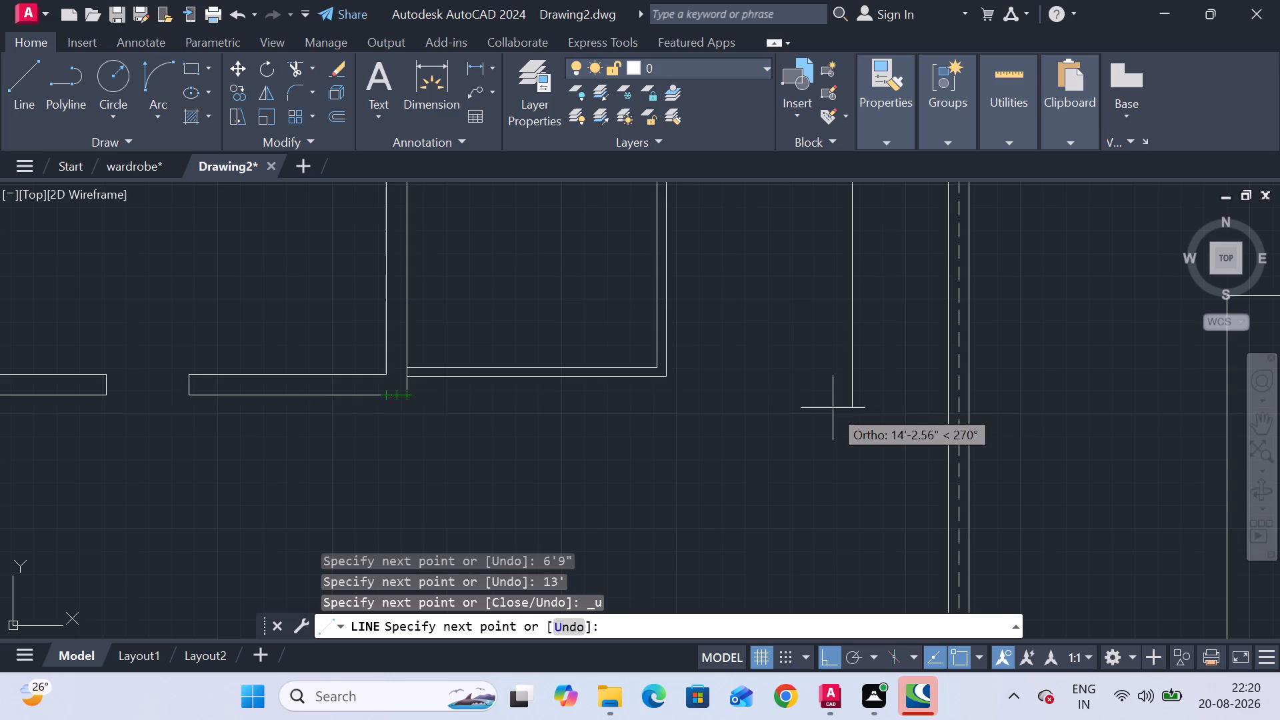
{"action": "left_click", "coordinate": [852, 395]}
{"action": "key", "text": "Escape"}
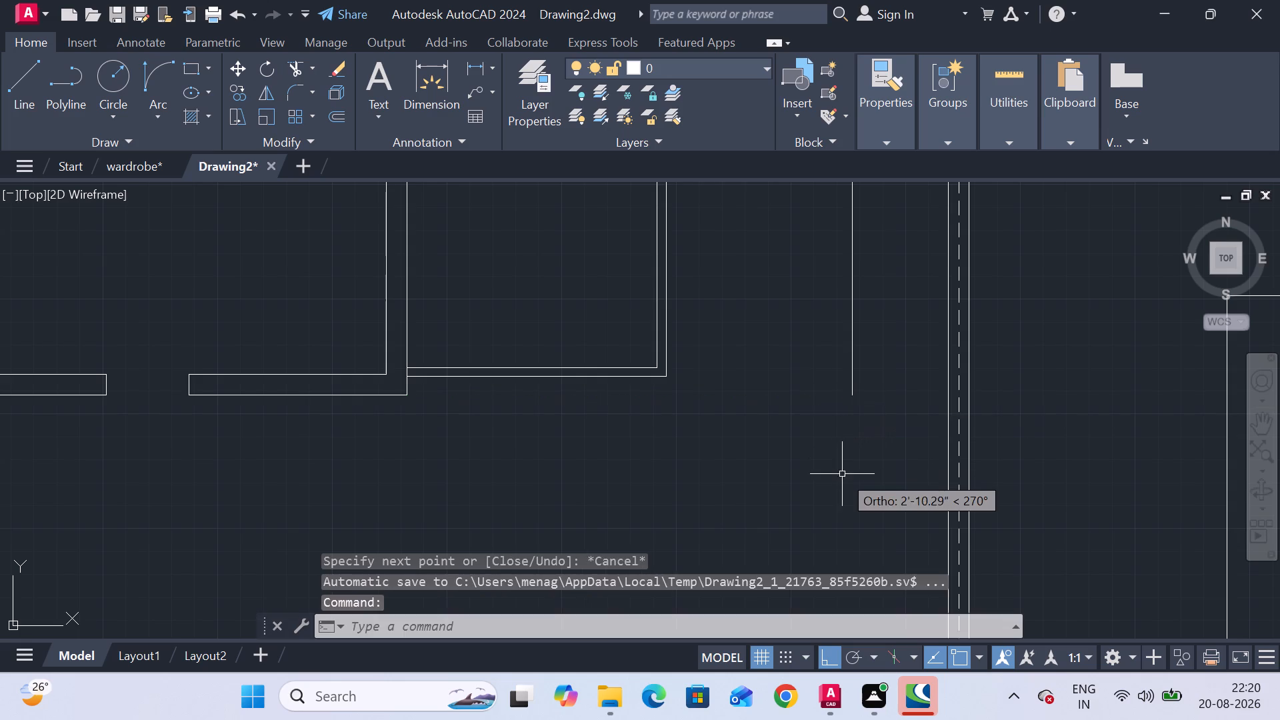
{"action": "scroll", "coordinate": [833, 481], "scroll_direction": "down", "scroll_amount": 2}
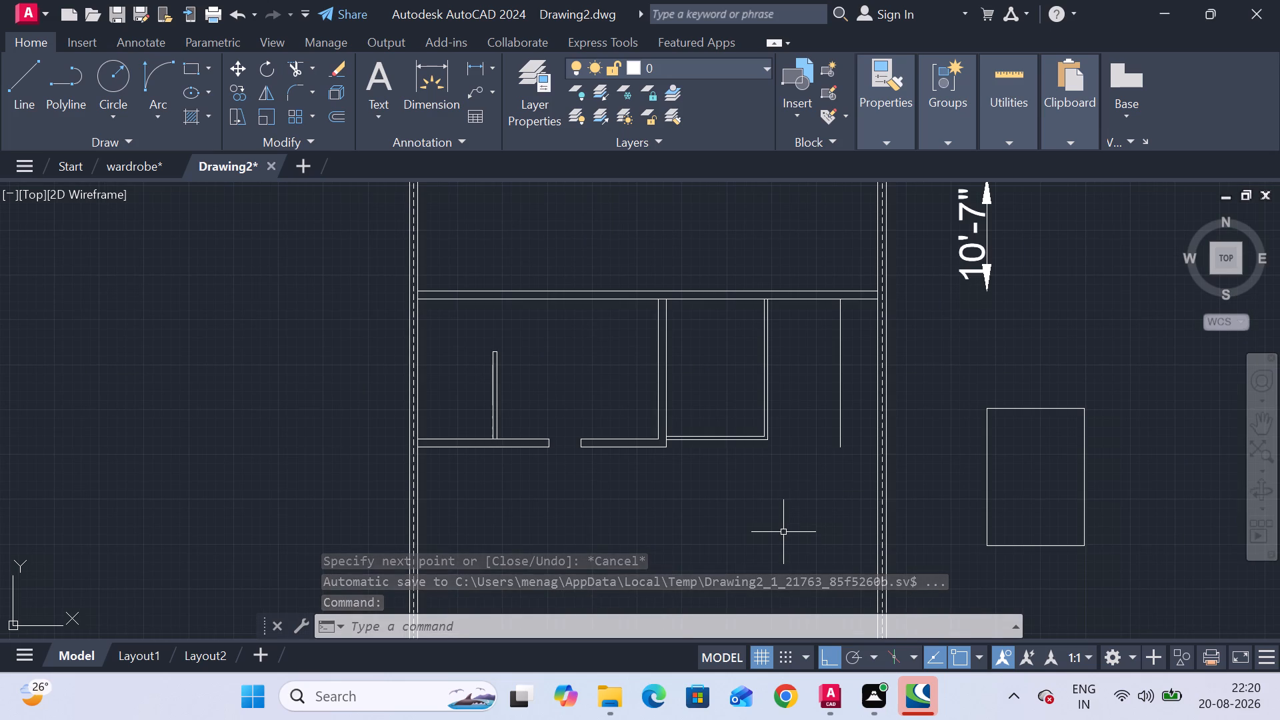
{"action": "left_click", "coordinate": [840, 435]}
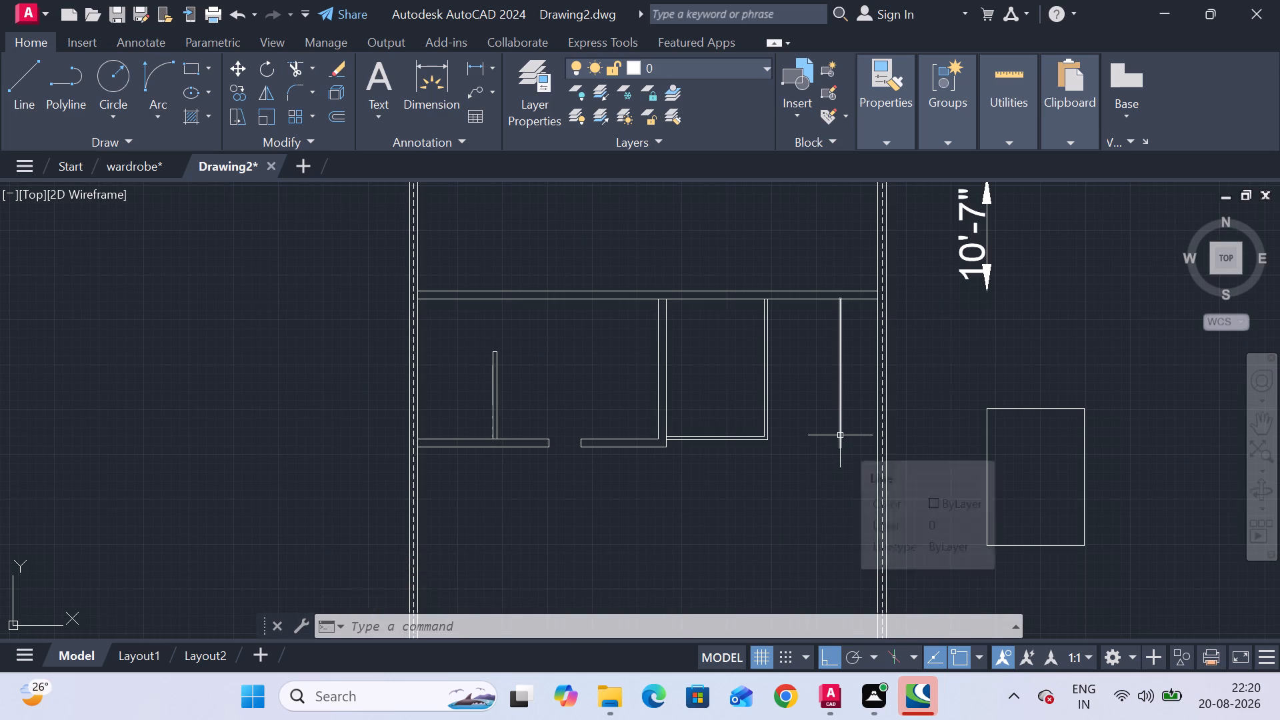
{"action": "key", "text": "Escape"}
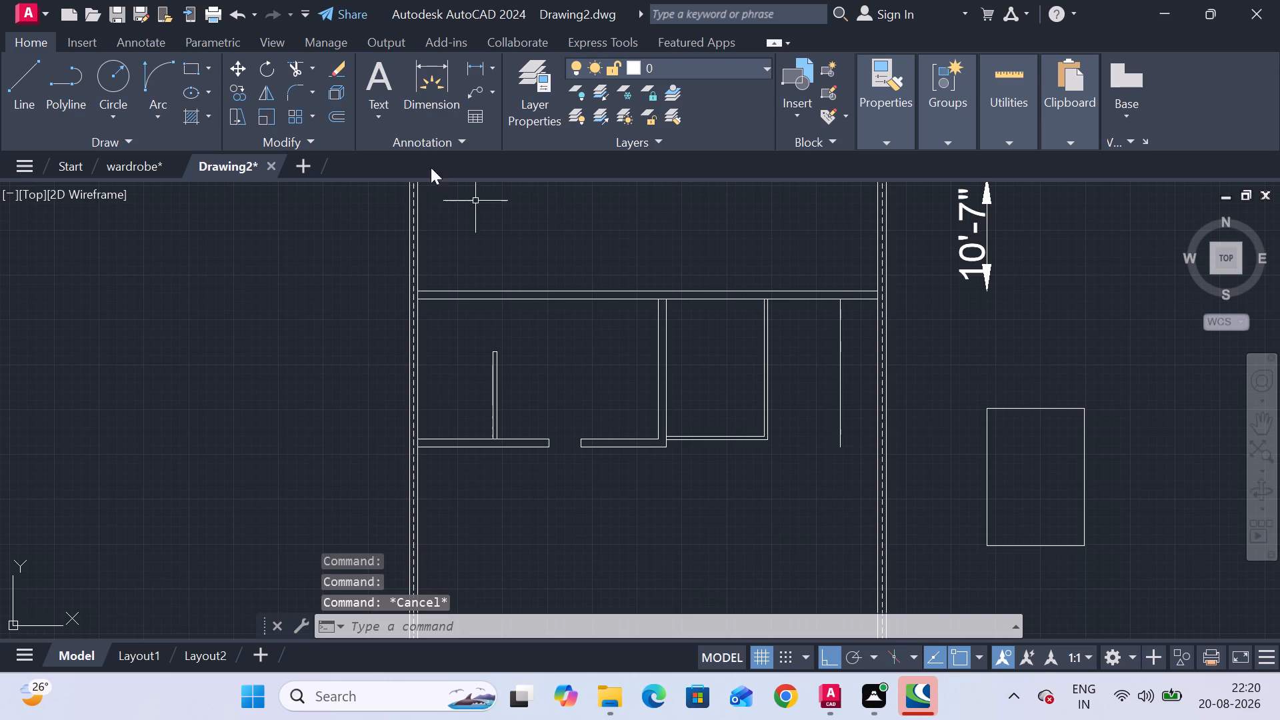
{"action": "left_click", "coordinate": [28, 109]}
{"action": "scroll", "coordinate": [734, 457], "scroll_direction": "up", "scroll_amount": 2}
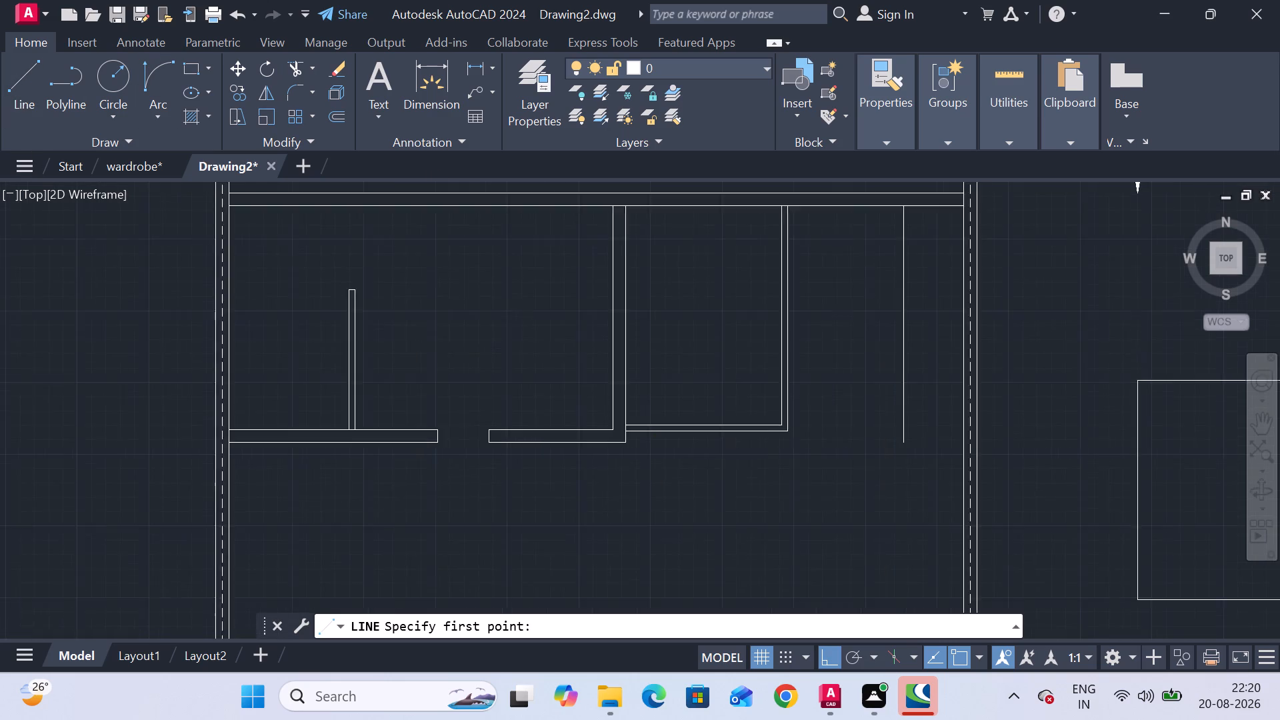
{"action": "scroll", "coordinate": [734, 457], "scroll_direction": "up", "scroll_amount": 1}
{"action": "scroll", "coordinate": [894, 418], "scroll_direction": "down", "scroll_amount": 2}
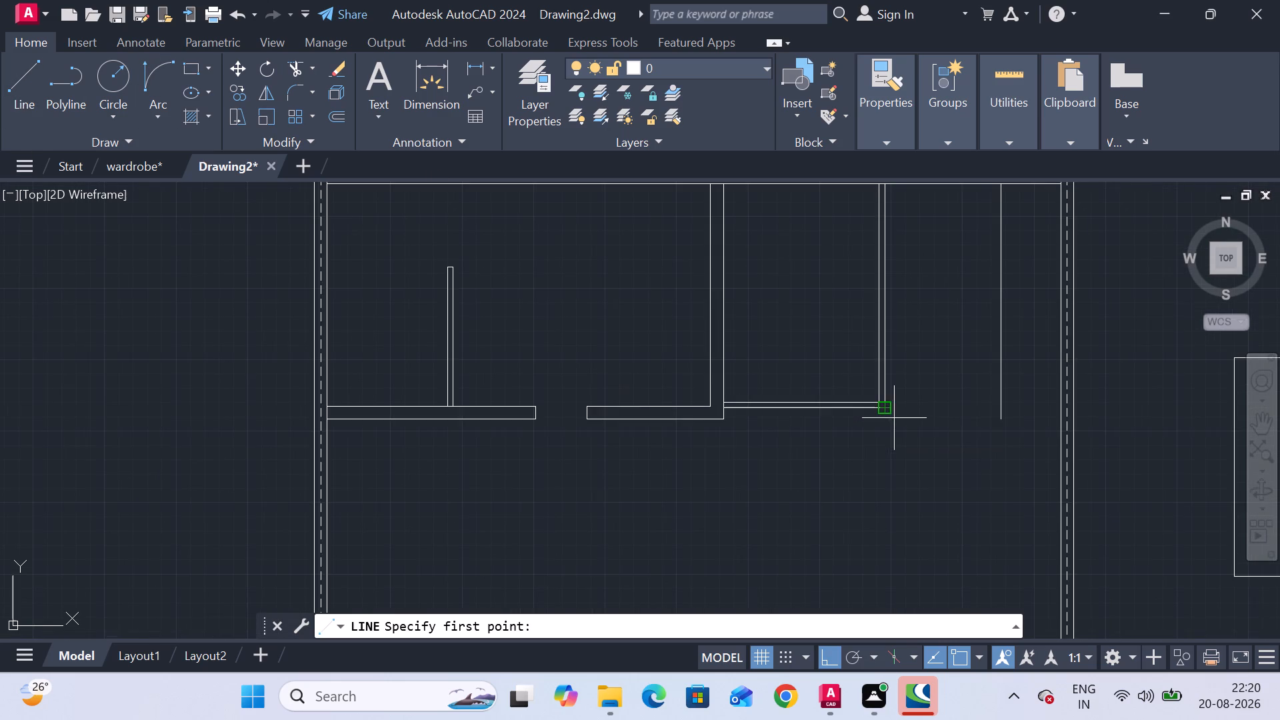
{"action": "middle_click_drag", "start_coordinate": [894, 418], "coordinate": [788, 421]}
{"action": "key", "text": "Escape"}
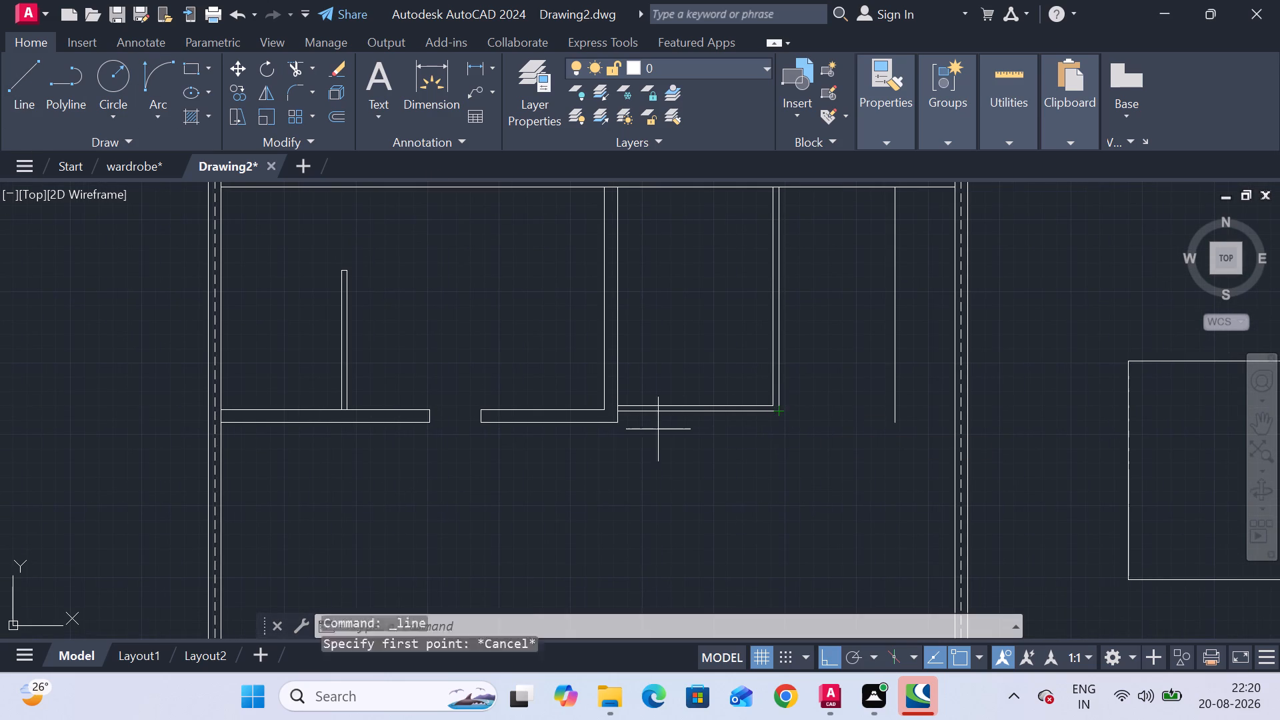
Draw a line from the new vertical line's lower end to the right exterior wall, and back leftward about 6'5".
{"action": "left_click", "coordinate": [9, 84]}
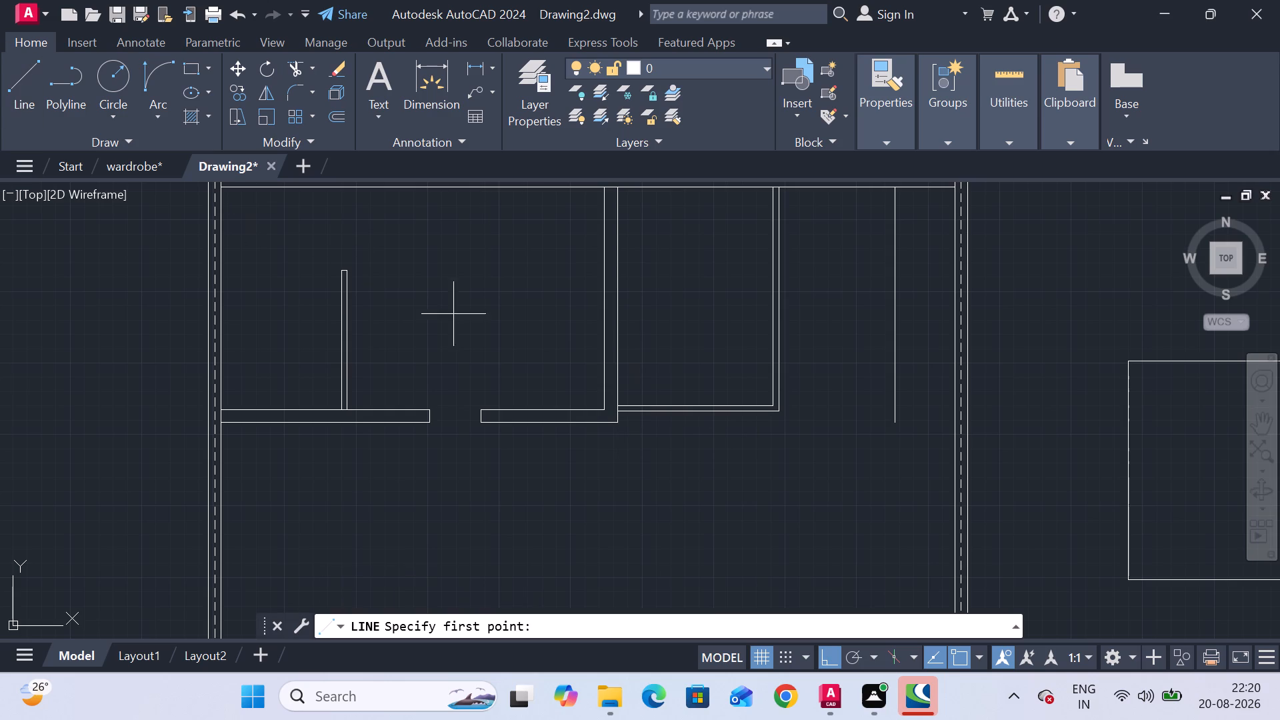
{"action": "left_click", "coordinate": [897, 424]}
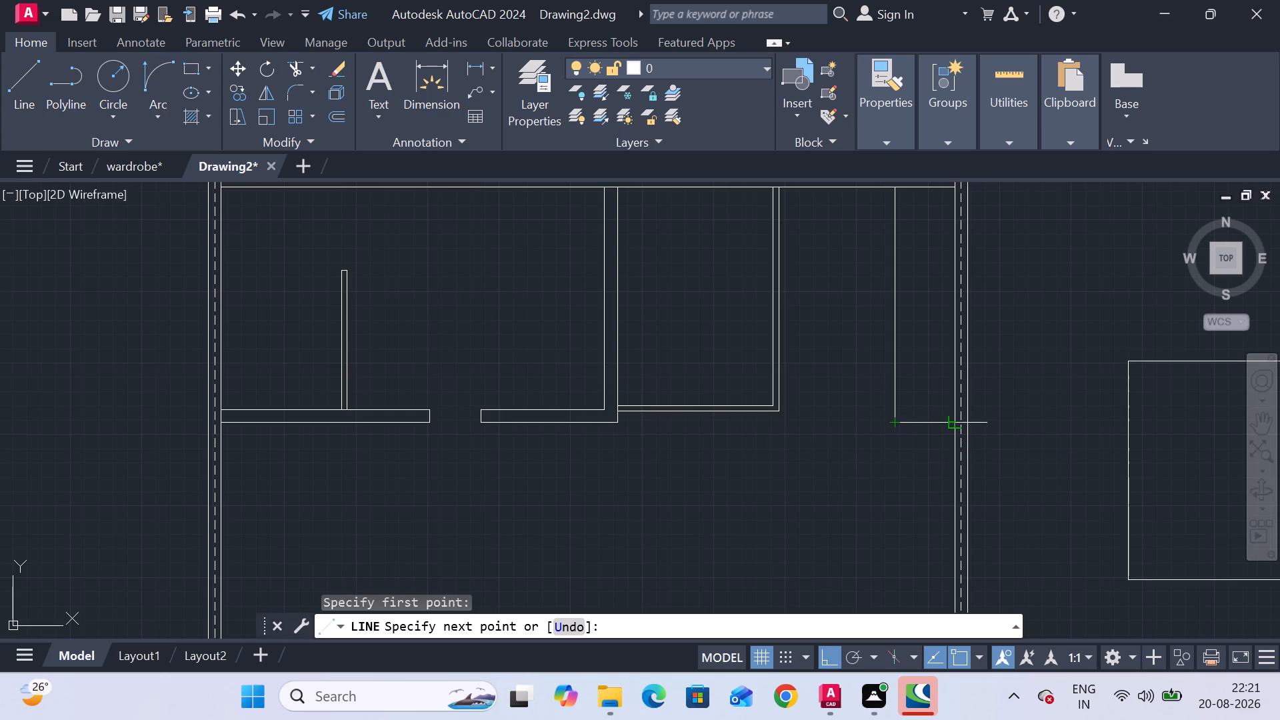
{"action": "left_click", "coordinate": [959, 424]}
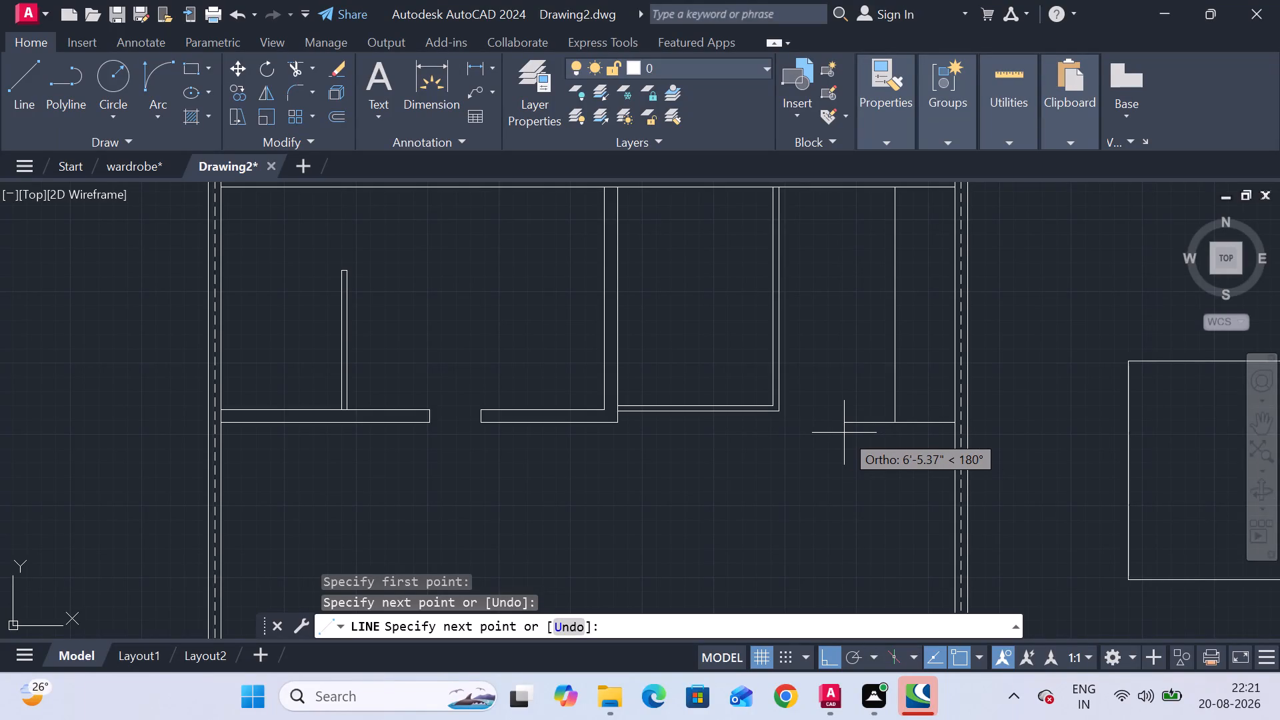
{"action": "left_click", "coordinate": [843, 434]}
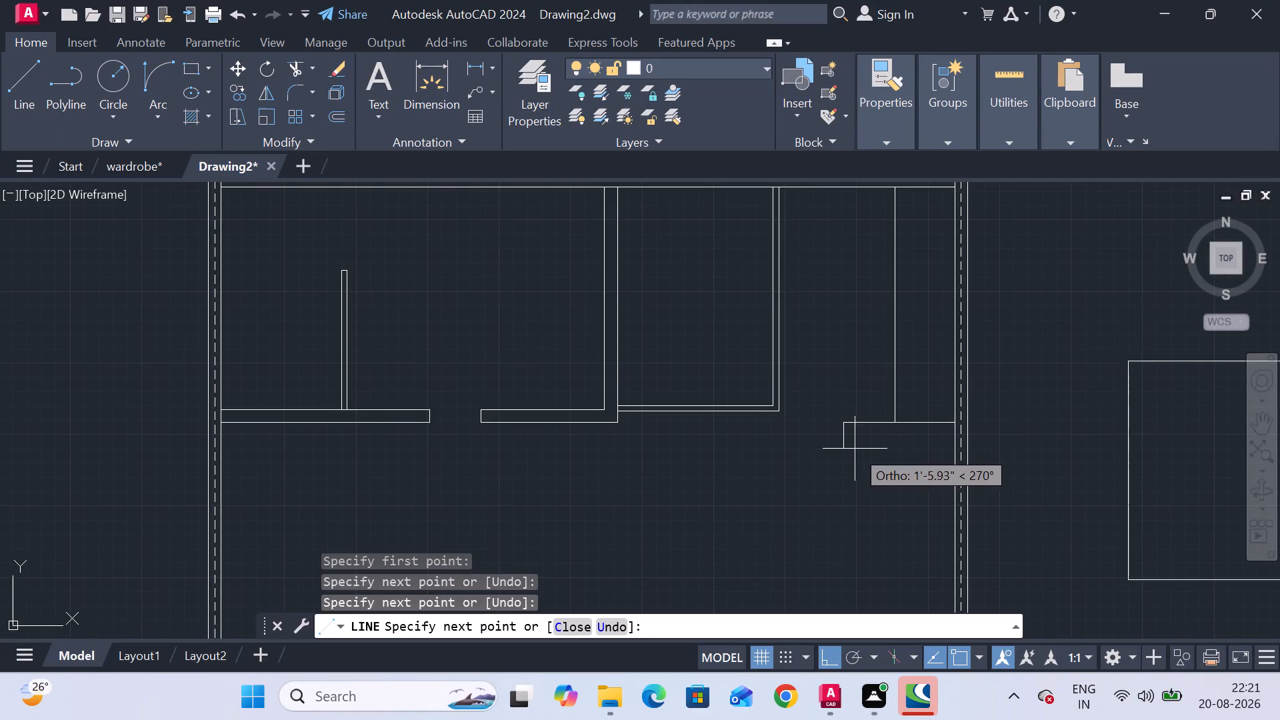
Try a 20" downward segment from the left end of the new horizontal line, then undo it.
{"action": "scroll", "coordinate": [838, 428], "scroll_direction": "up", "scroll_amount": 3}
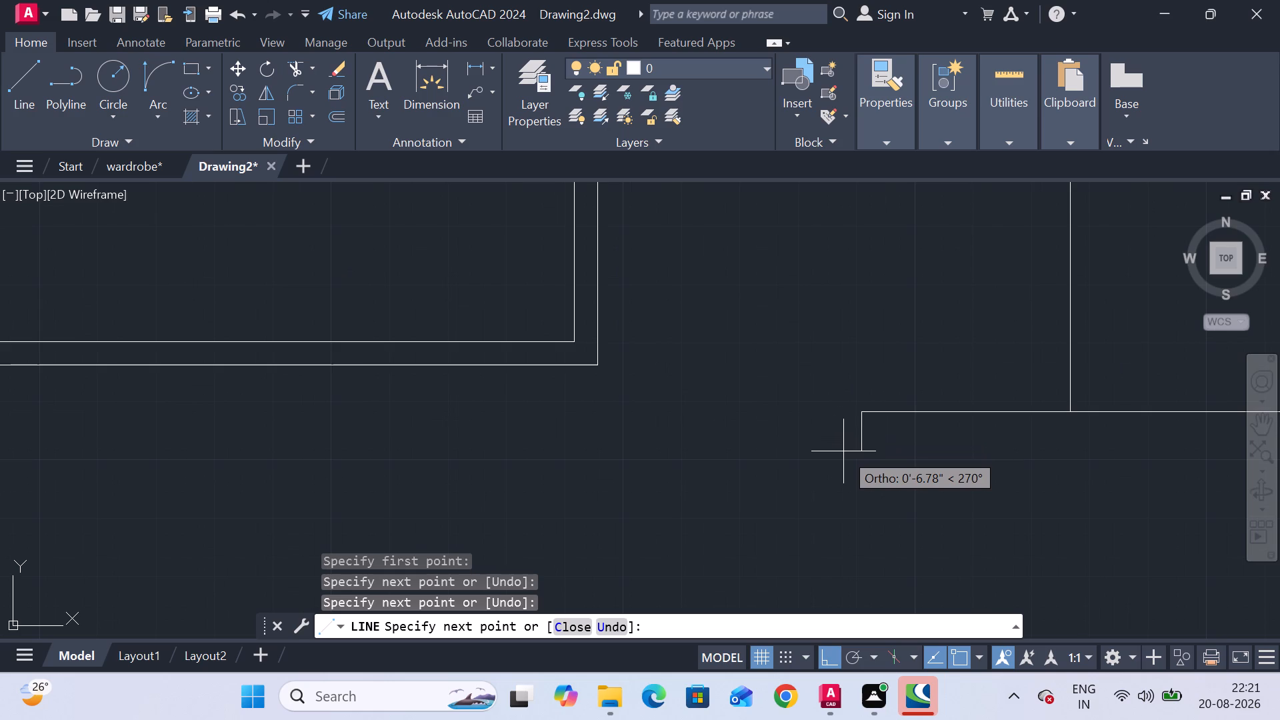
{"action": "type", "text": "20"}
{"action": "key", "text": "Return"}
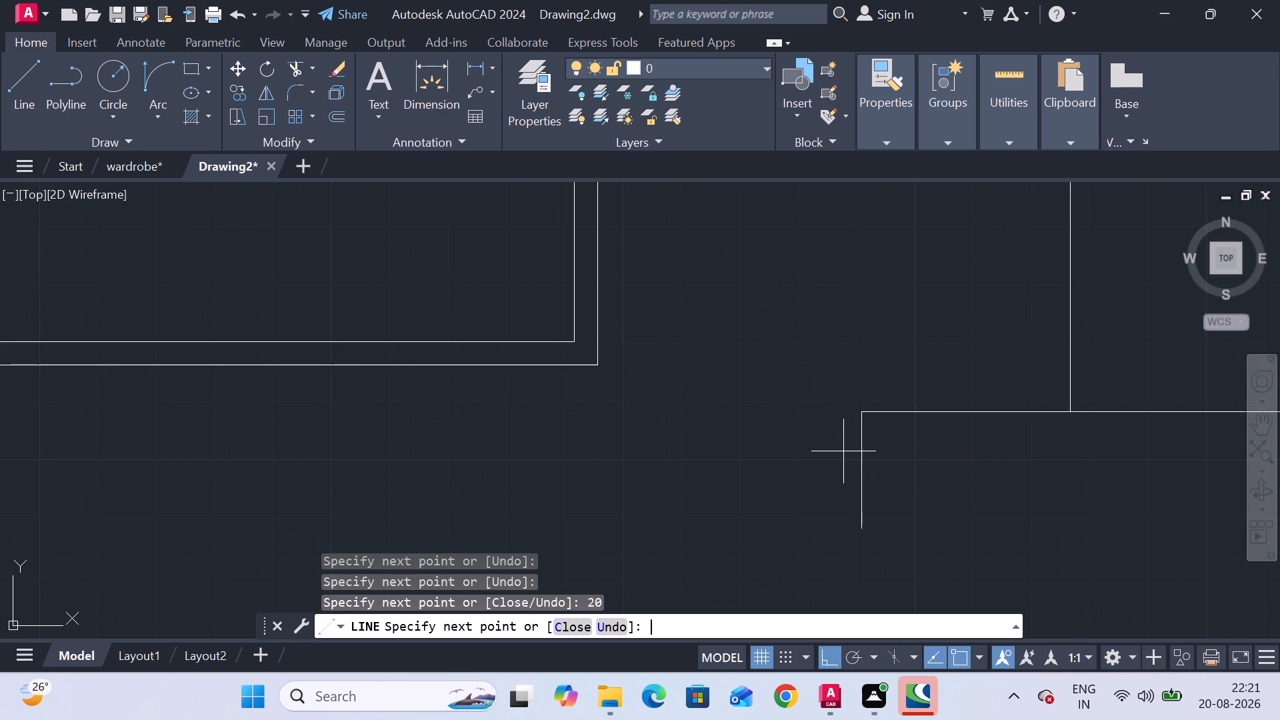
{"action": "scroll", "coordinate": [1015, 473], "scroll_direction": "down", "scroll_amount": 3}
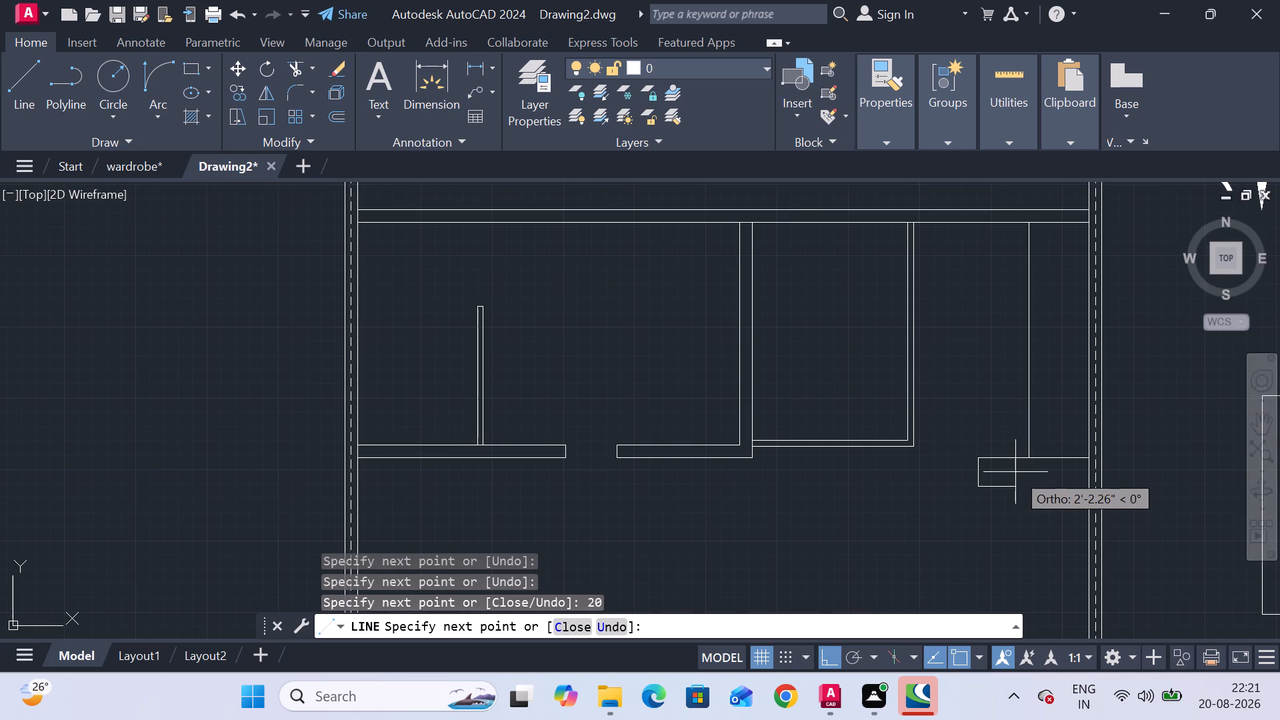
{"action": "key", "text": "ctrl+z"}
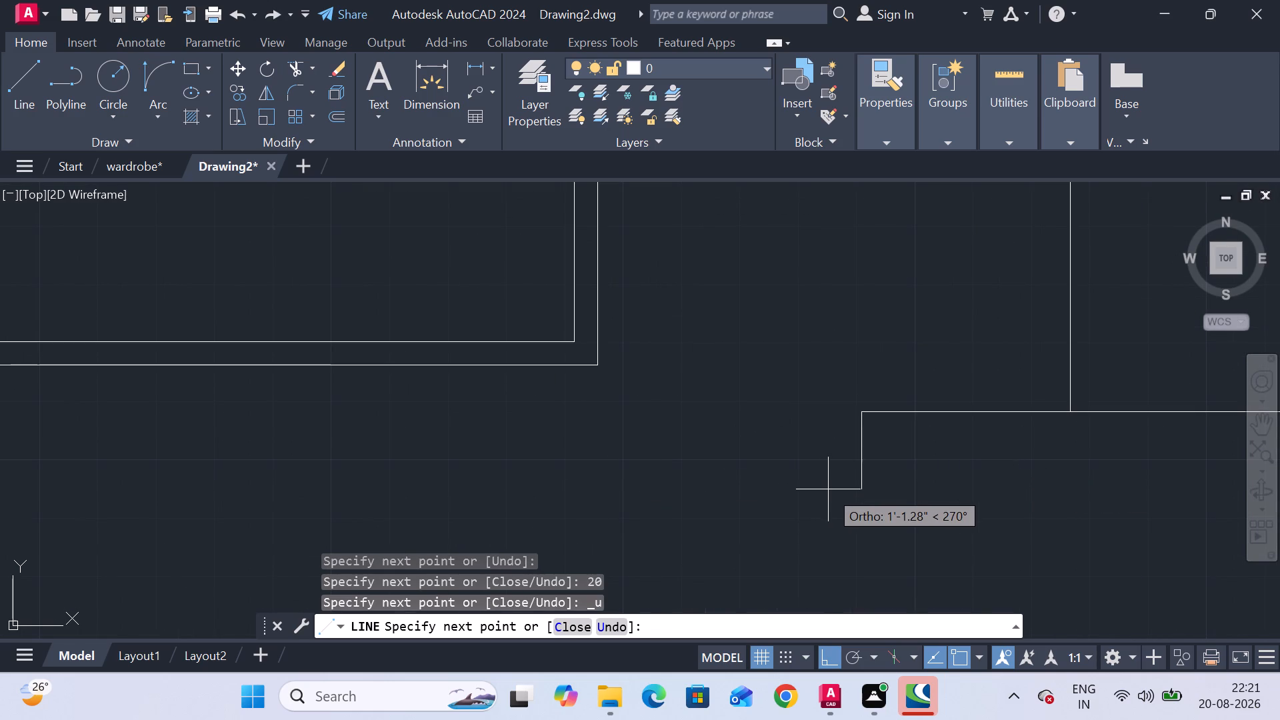
Draw a 5" downward segment and a return line to the right exterior wall, closing the short wall's outline.
{"action": "key", "text": "5"}
{"action": "key", "text": "Return"}
{"action": "scroll", "coordinate": [916, 491], "scroll_direction": "down", "scroll_amount": 2}
{"action": "middle_click_drag", "start_coordinate": [916, 491], "coordinate": [847, 500]}
{"action": "scroll", "coordinate": [908, 483], "scroll_direction": "up", "scroll_amount": 2}
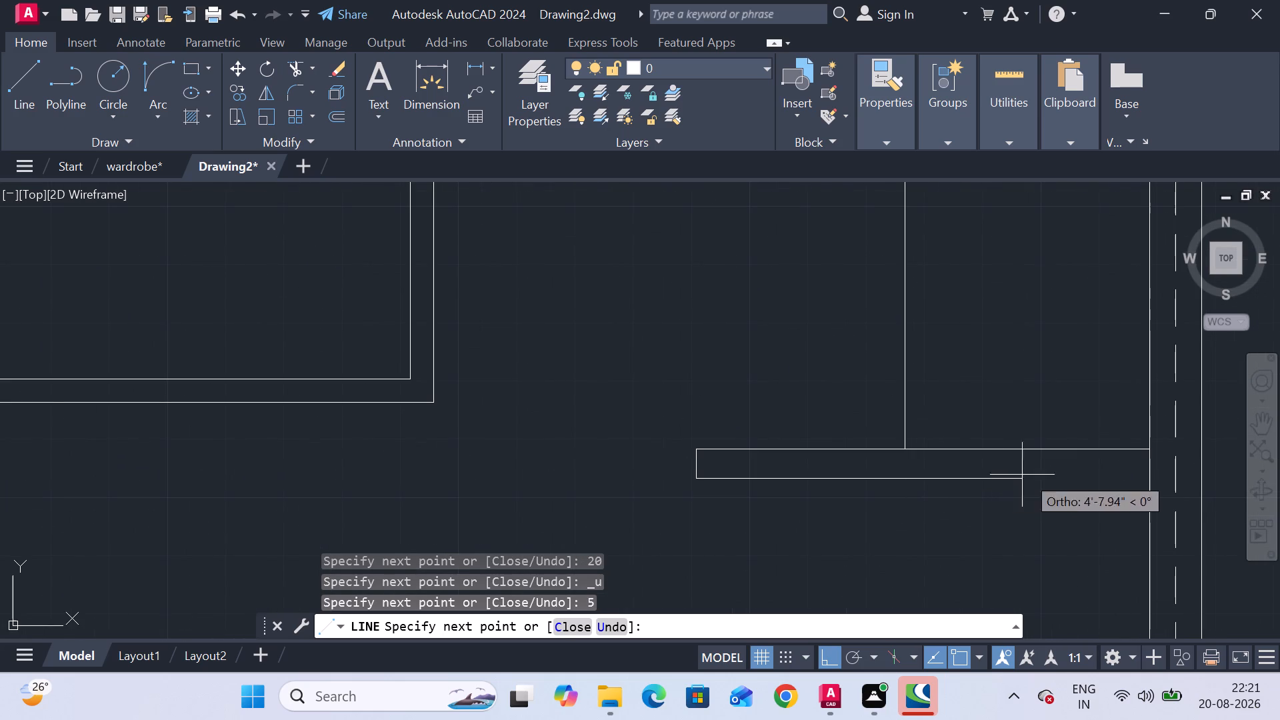
{"action": "left_click", "coordinate": [1153, 473]}
{"action": "key", "text": "Escape"}
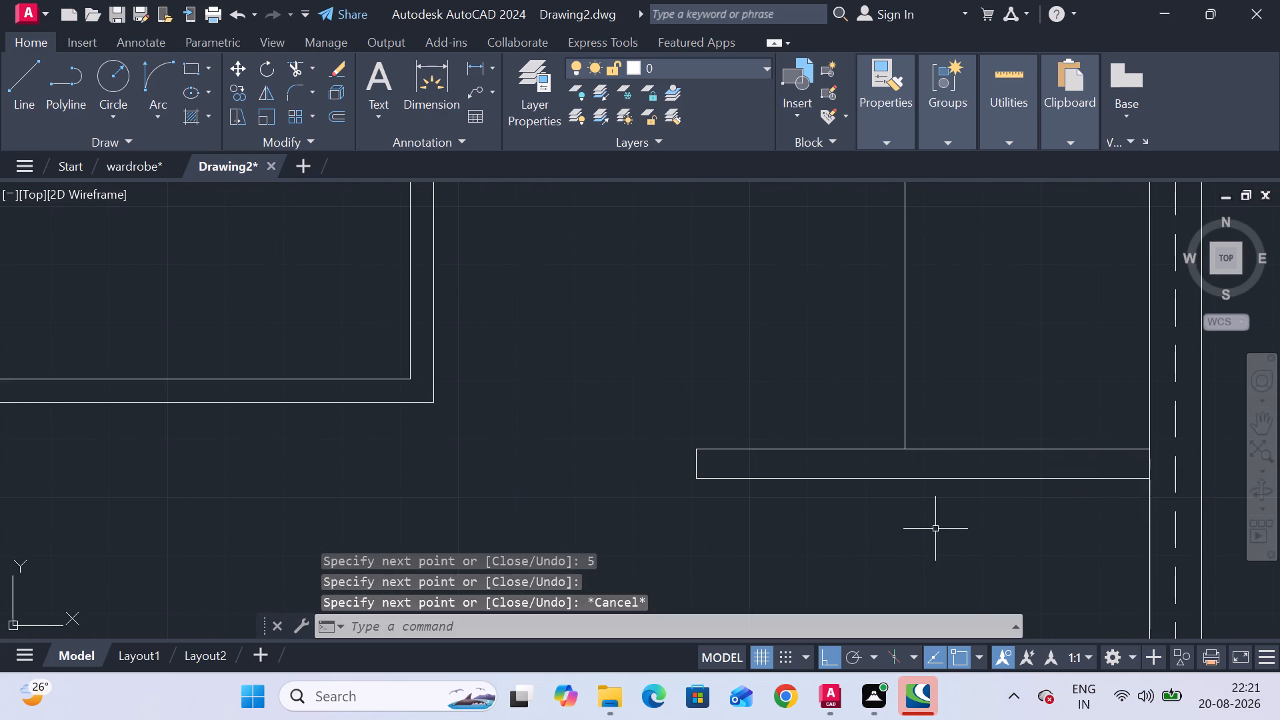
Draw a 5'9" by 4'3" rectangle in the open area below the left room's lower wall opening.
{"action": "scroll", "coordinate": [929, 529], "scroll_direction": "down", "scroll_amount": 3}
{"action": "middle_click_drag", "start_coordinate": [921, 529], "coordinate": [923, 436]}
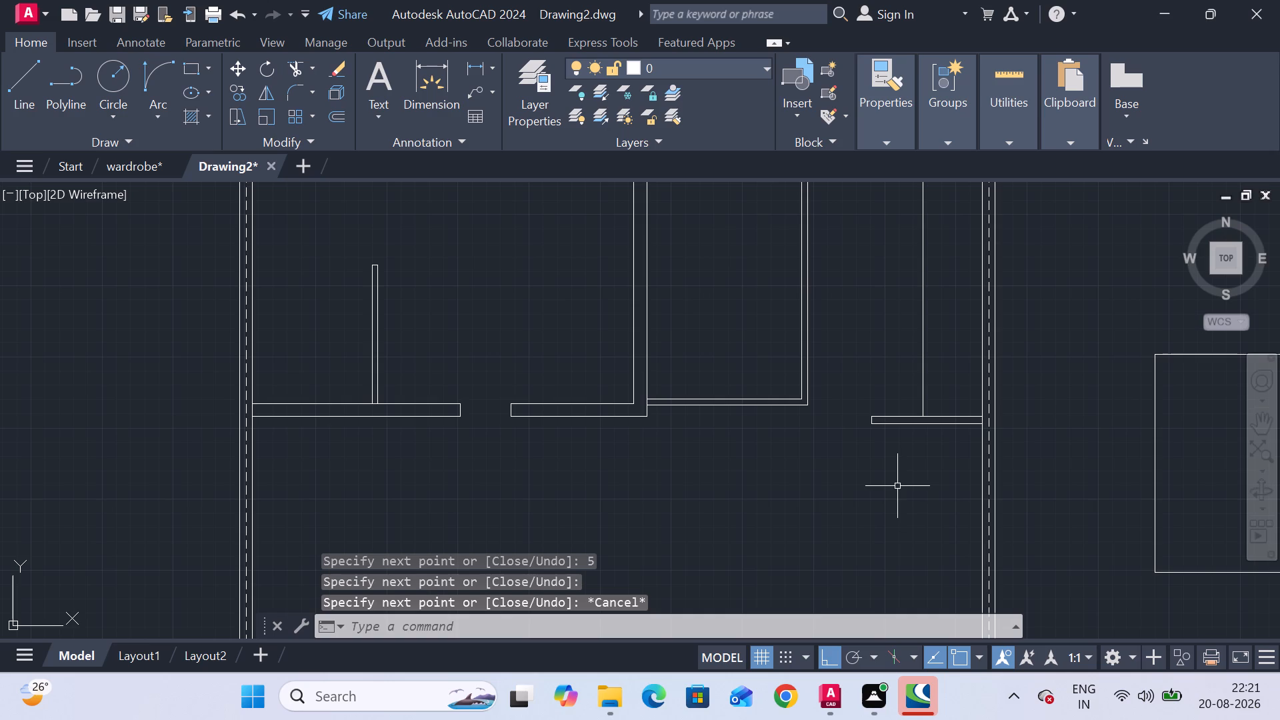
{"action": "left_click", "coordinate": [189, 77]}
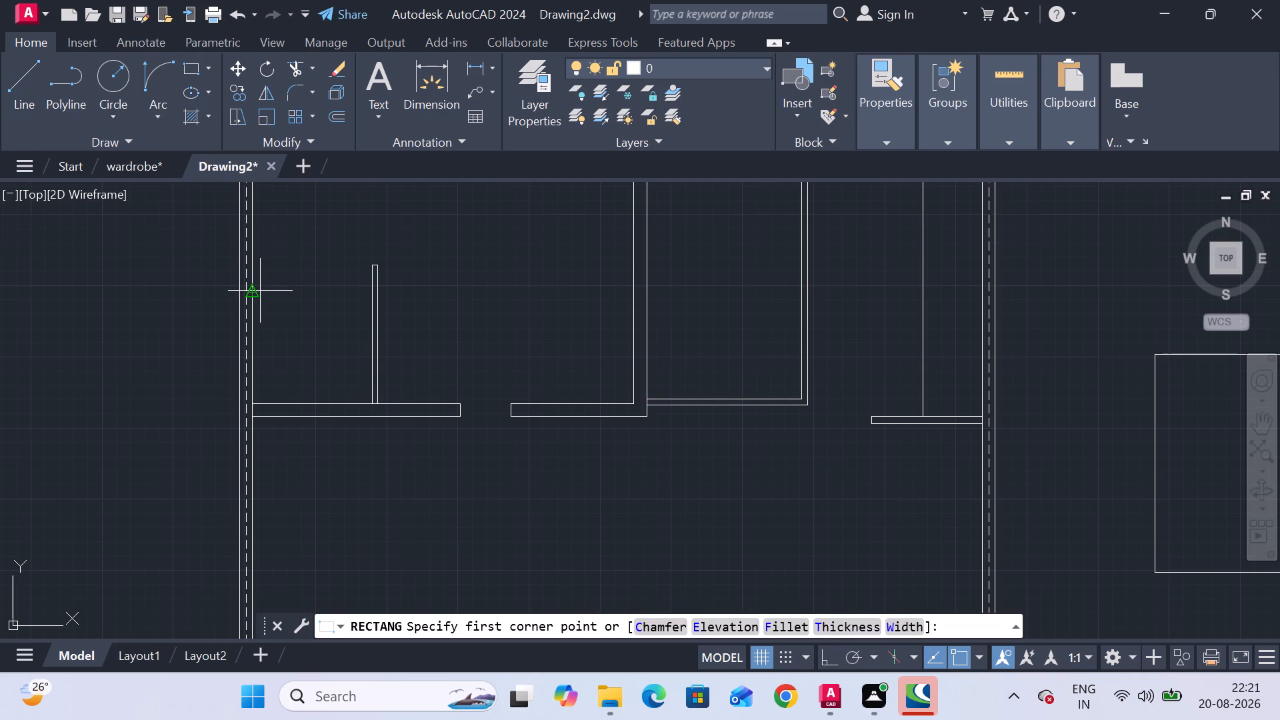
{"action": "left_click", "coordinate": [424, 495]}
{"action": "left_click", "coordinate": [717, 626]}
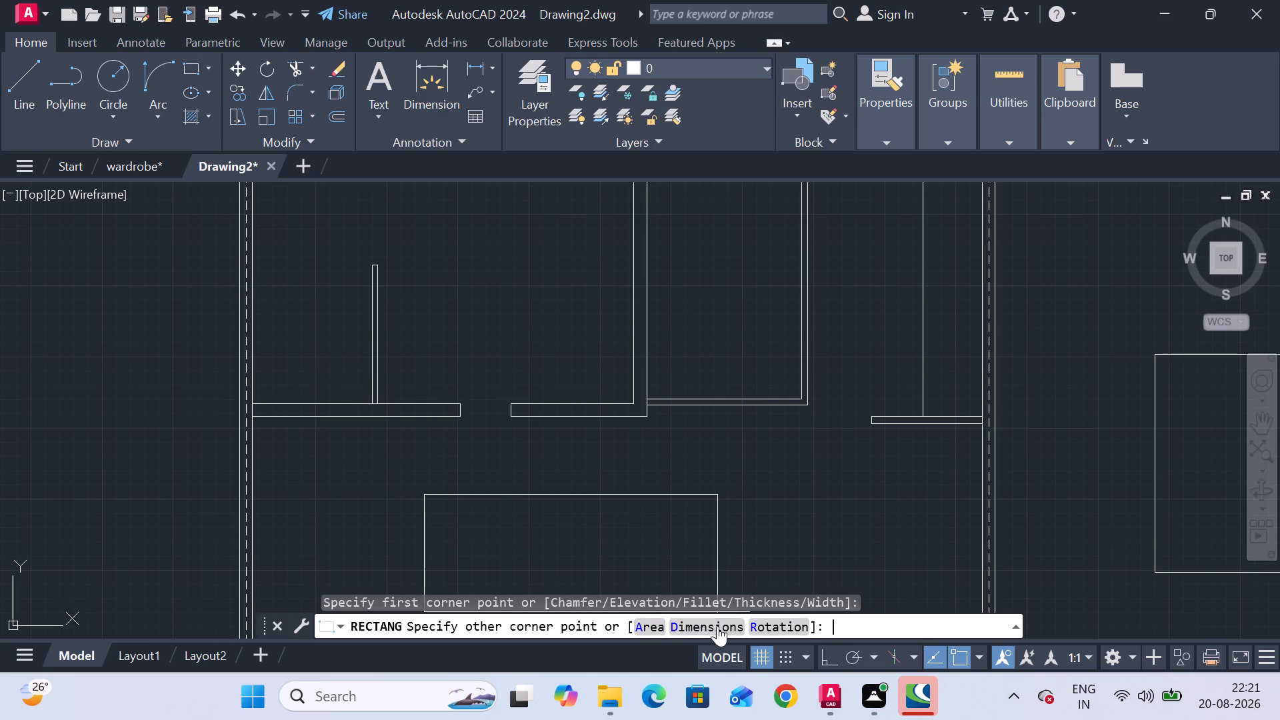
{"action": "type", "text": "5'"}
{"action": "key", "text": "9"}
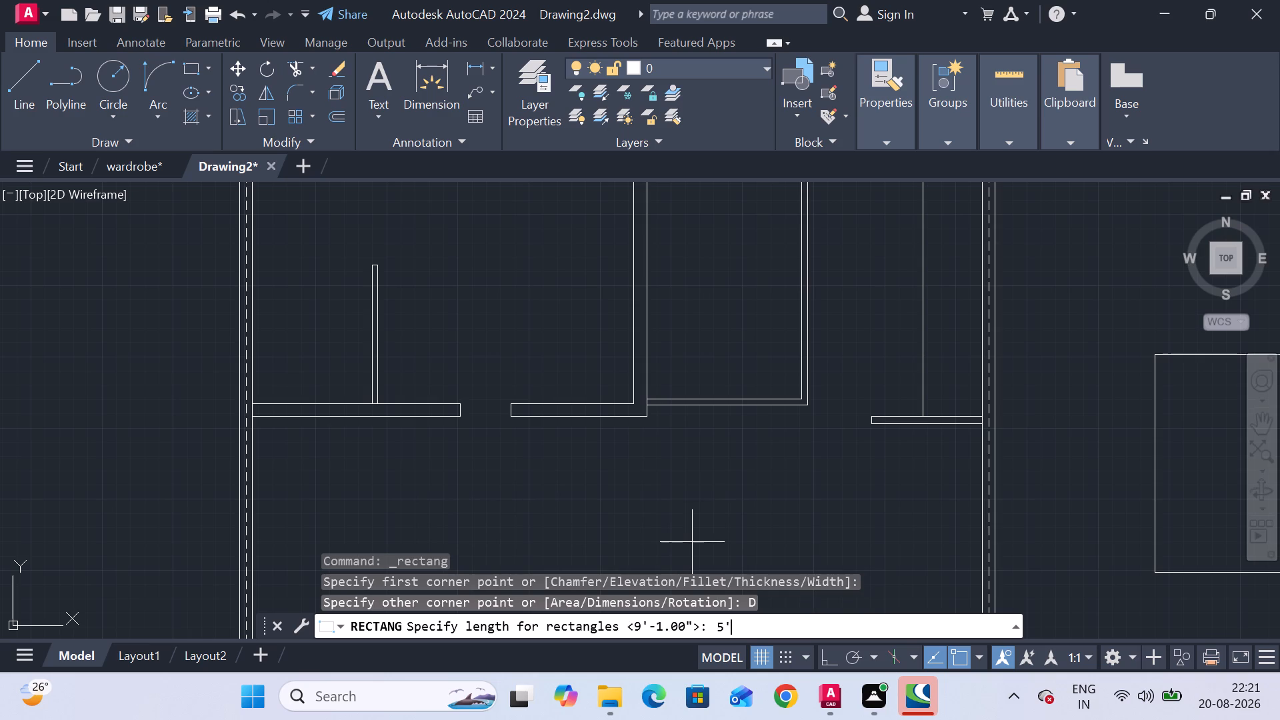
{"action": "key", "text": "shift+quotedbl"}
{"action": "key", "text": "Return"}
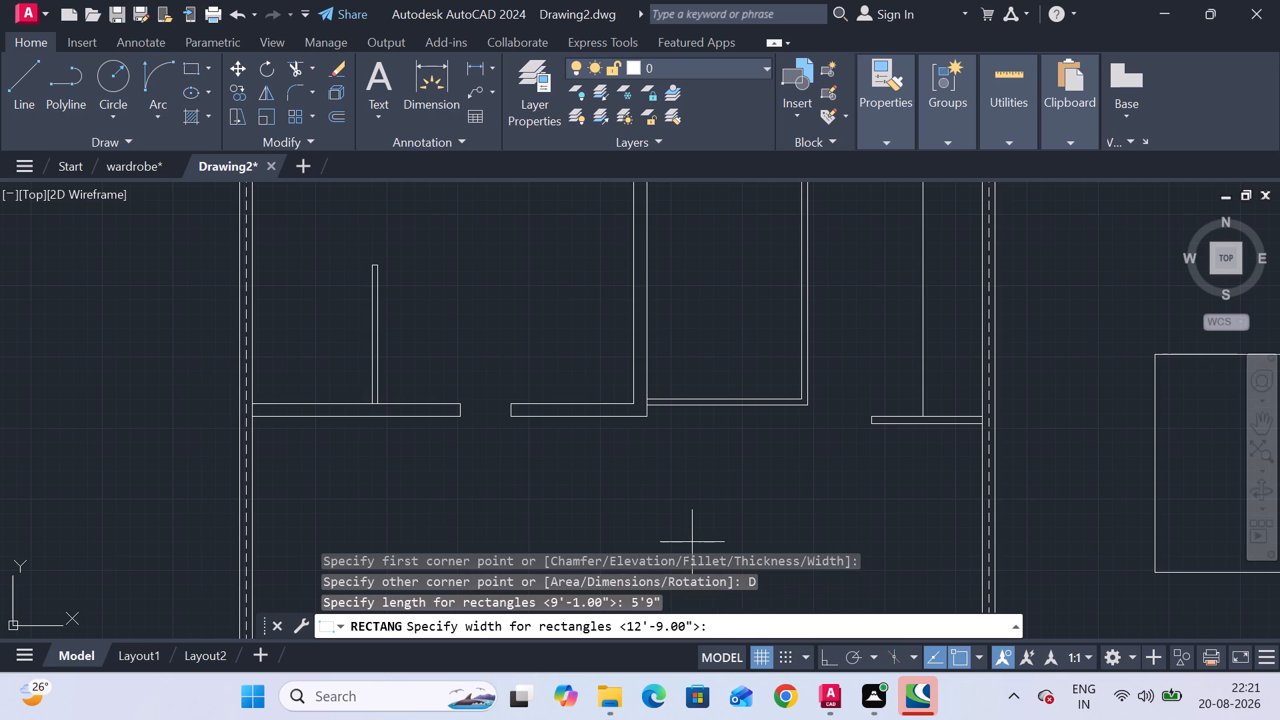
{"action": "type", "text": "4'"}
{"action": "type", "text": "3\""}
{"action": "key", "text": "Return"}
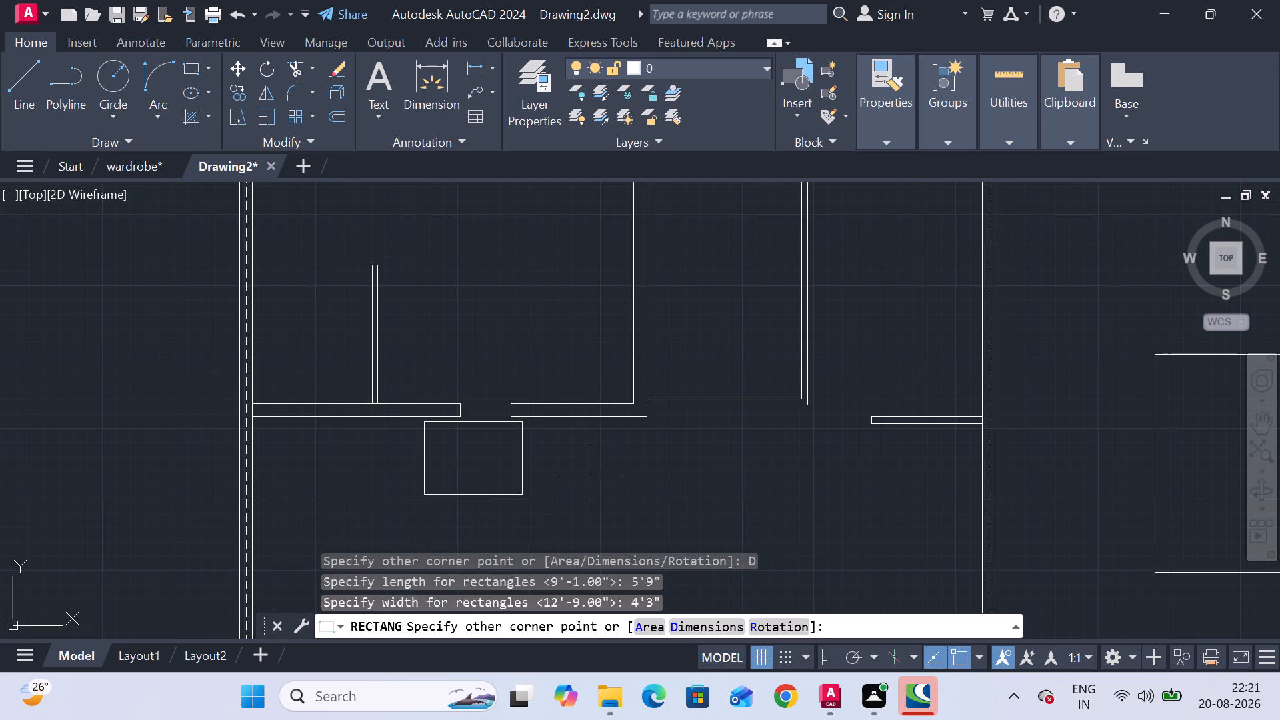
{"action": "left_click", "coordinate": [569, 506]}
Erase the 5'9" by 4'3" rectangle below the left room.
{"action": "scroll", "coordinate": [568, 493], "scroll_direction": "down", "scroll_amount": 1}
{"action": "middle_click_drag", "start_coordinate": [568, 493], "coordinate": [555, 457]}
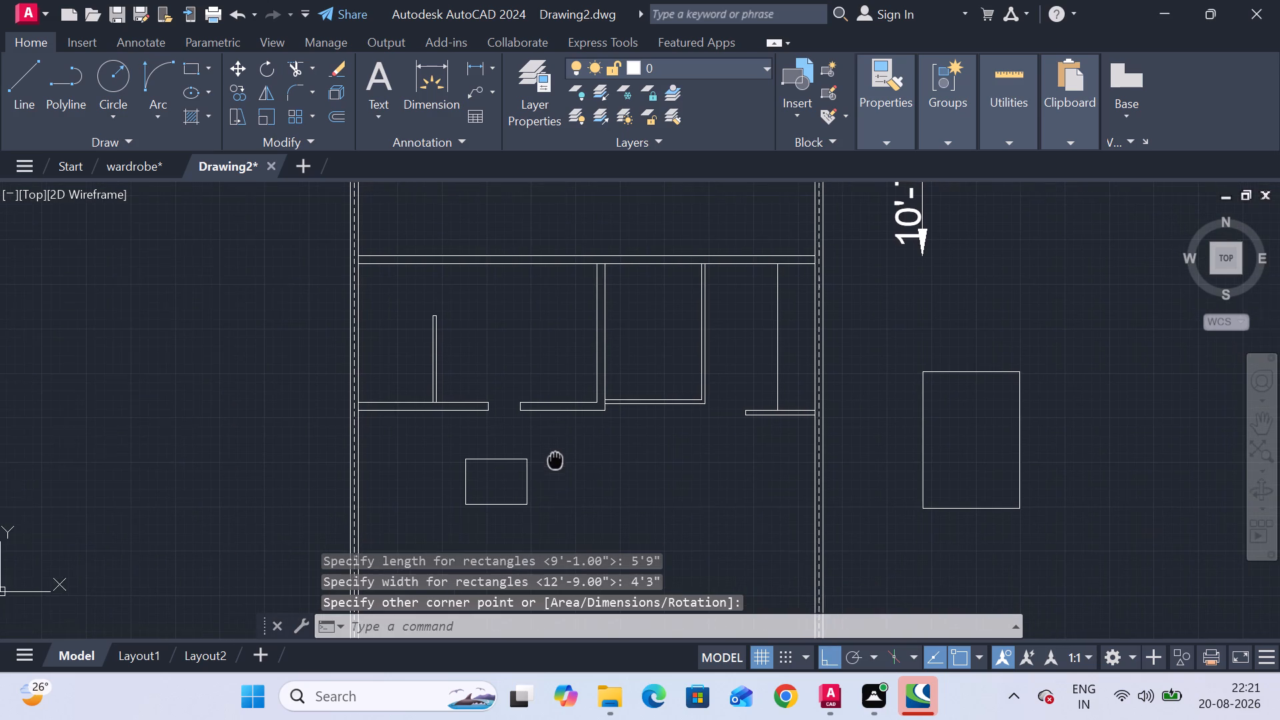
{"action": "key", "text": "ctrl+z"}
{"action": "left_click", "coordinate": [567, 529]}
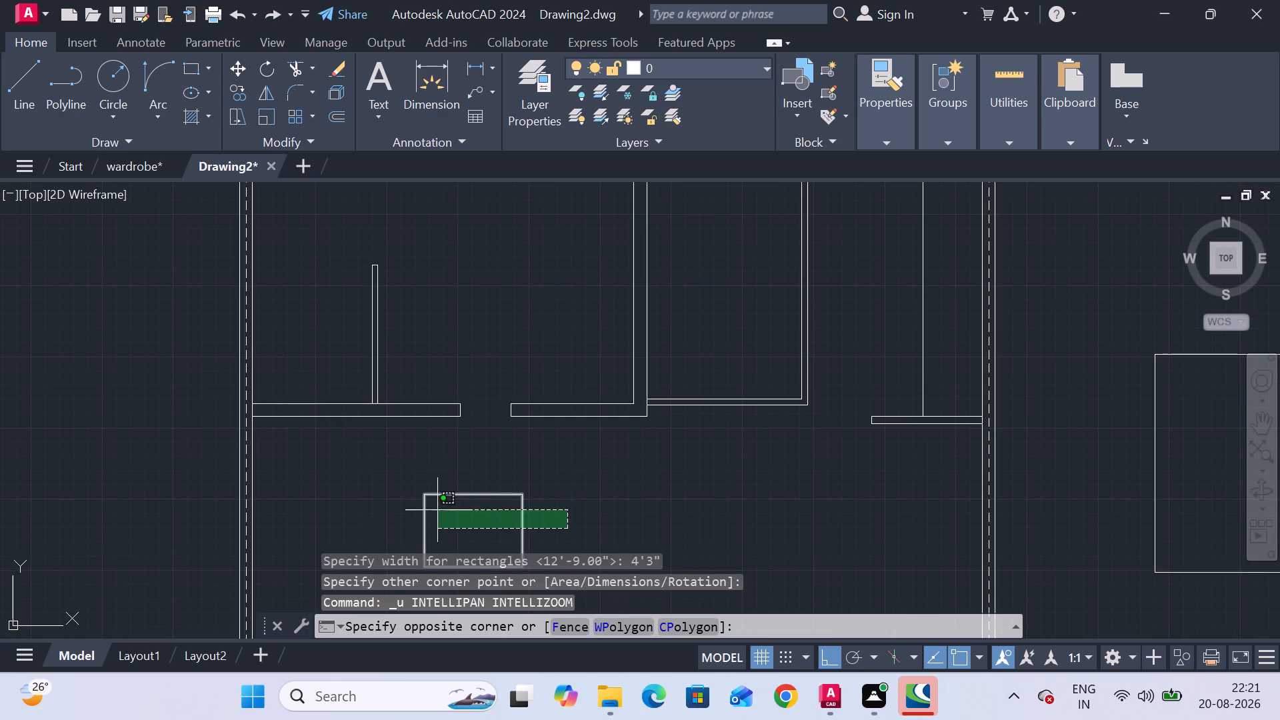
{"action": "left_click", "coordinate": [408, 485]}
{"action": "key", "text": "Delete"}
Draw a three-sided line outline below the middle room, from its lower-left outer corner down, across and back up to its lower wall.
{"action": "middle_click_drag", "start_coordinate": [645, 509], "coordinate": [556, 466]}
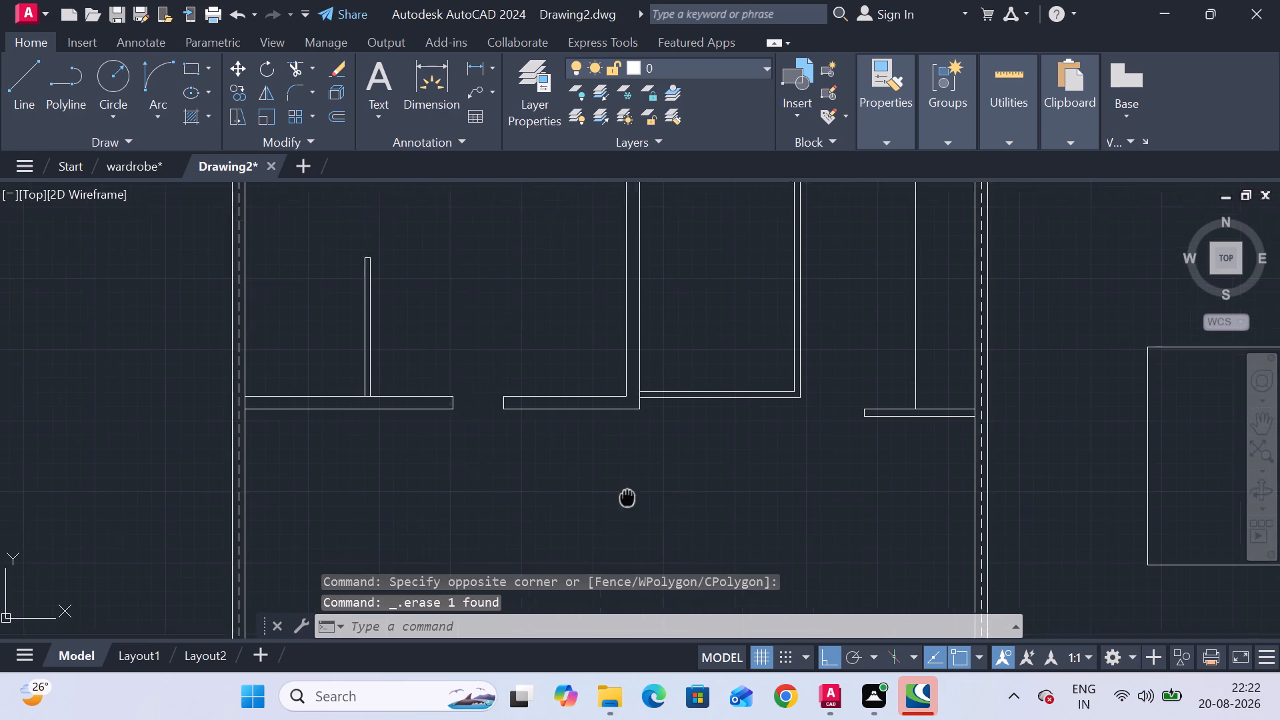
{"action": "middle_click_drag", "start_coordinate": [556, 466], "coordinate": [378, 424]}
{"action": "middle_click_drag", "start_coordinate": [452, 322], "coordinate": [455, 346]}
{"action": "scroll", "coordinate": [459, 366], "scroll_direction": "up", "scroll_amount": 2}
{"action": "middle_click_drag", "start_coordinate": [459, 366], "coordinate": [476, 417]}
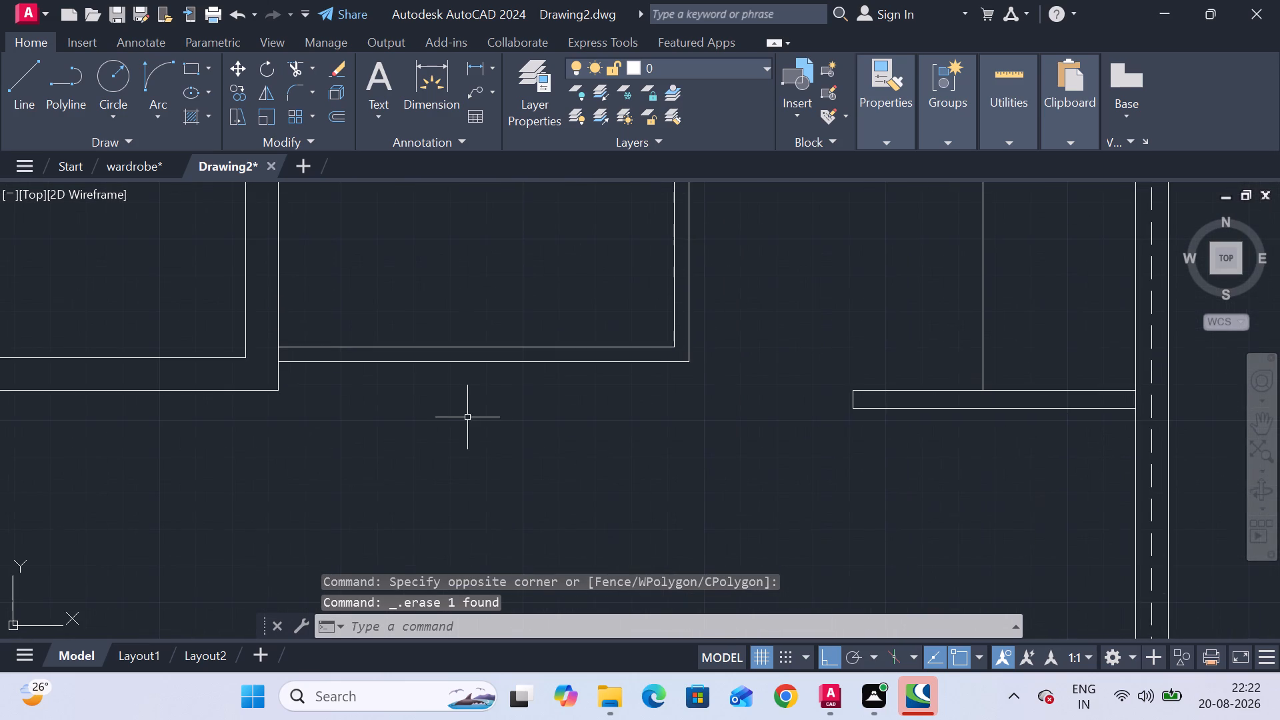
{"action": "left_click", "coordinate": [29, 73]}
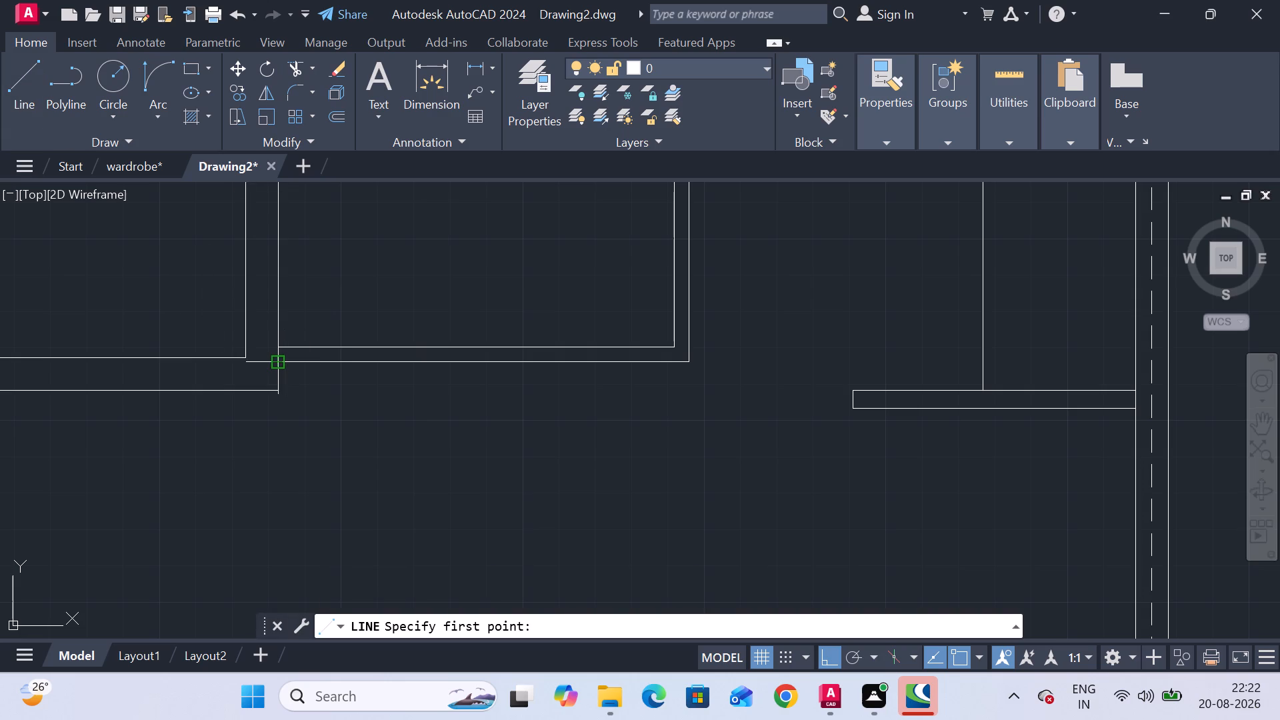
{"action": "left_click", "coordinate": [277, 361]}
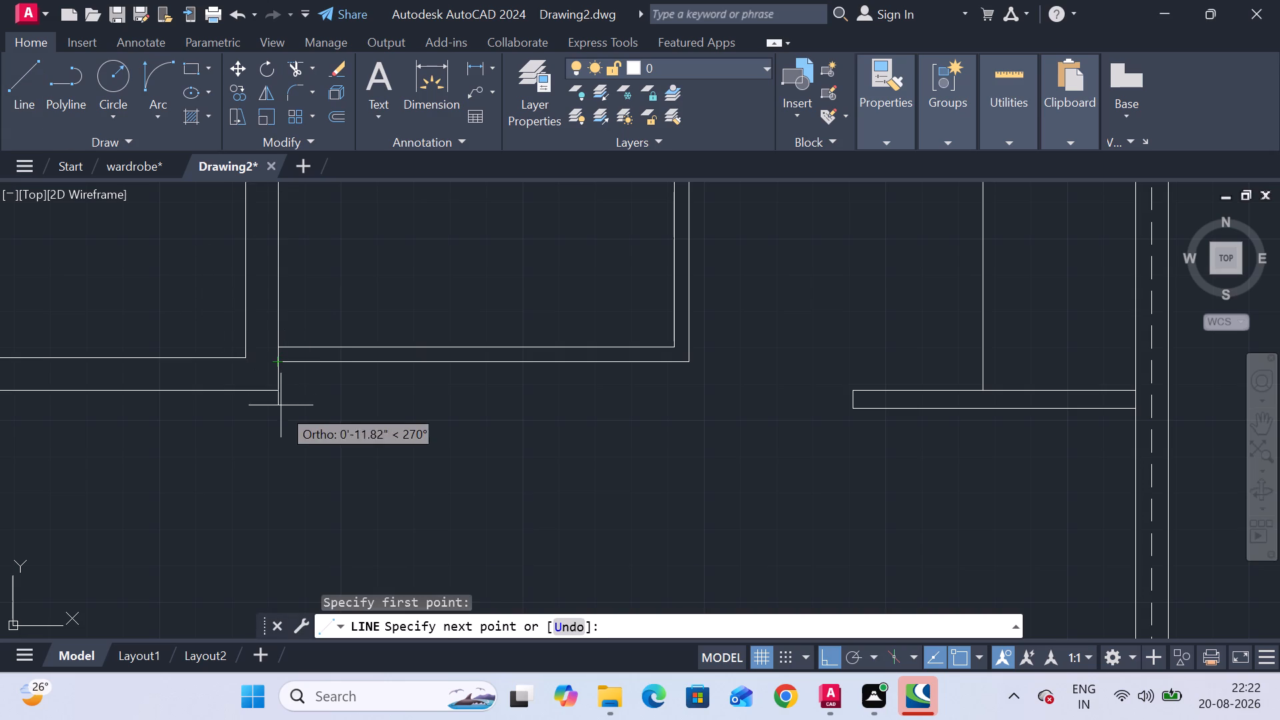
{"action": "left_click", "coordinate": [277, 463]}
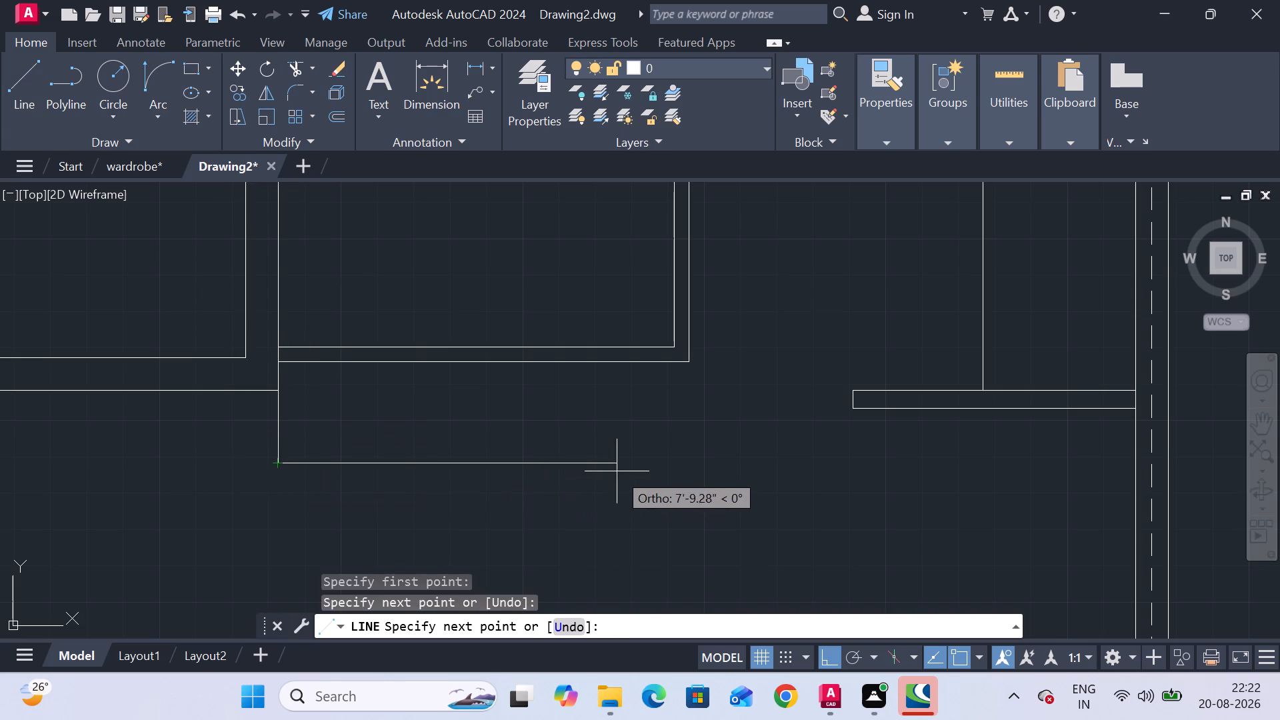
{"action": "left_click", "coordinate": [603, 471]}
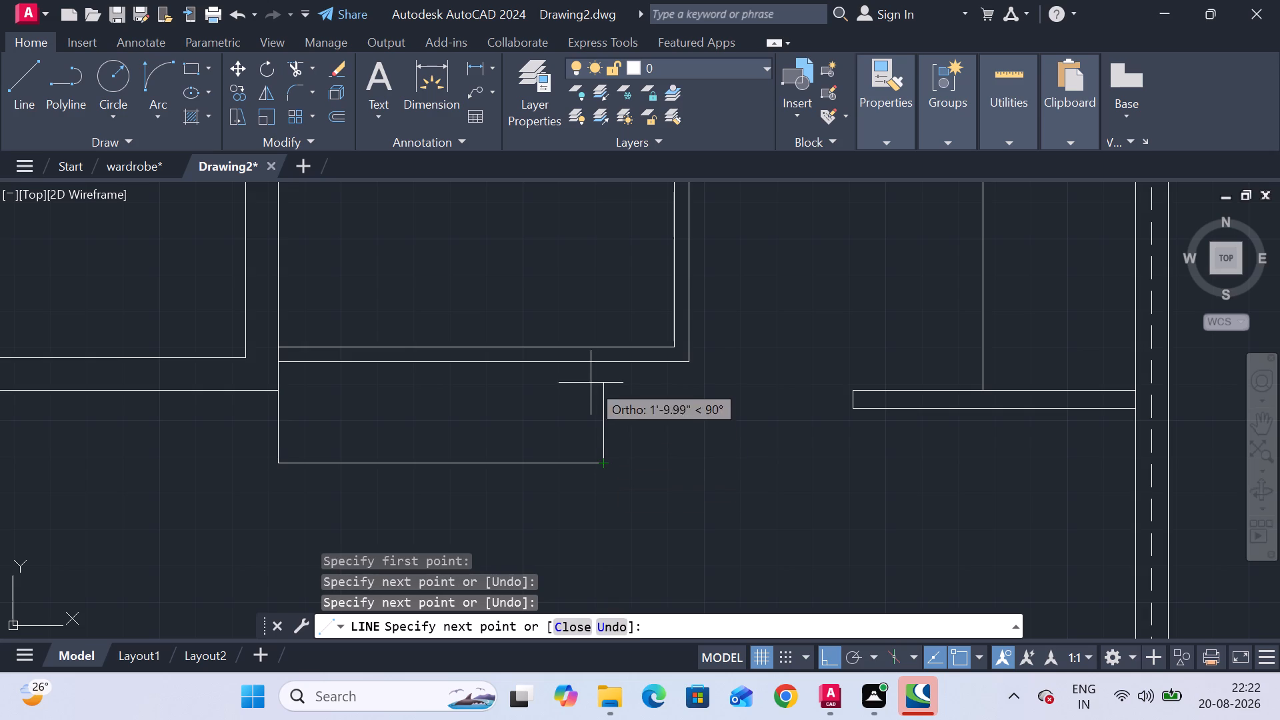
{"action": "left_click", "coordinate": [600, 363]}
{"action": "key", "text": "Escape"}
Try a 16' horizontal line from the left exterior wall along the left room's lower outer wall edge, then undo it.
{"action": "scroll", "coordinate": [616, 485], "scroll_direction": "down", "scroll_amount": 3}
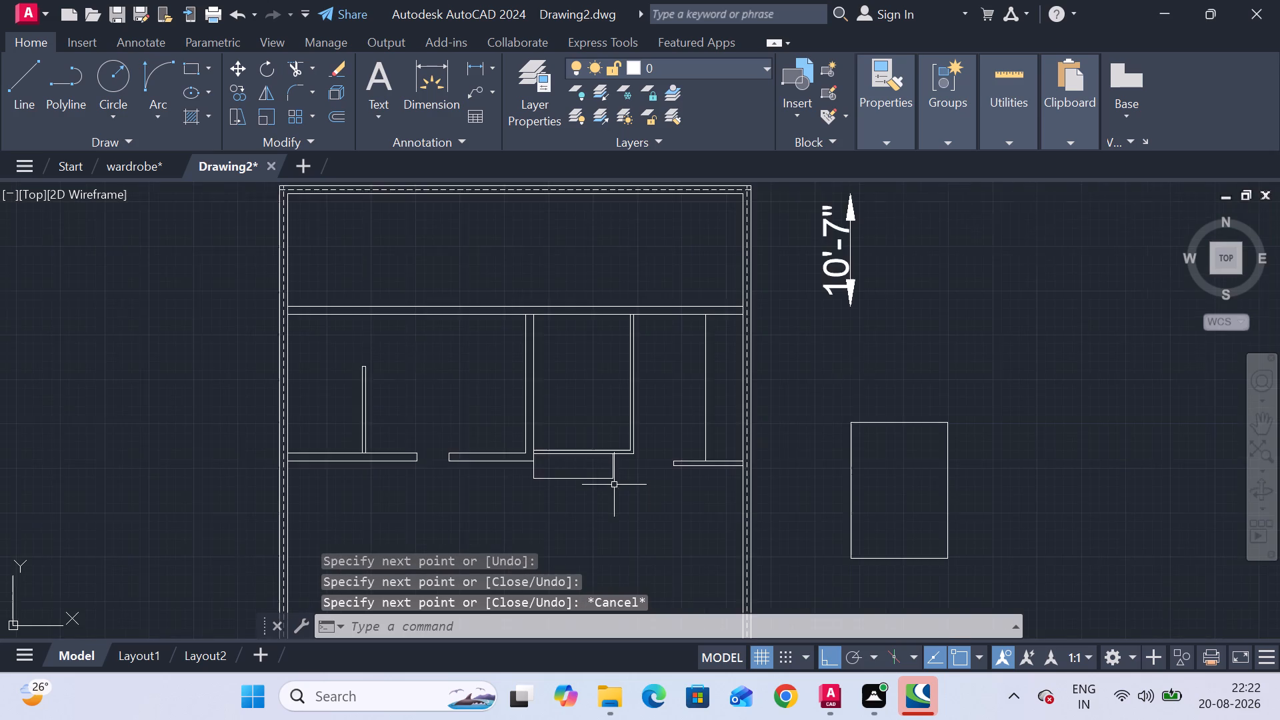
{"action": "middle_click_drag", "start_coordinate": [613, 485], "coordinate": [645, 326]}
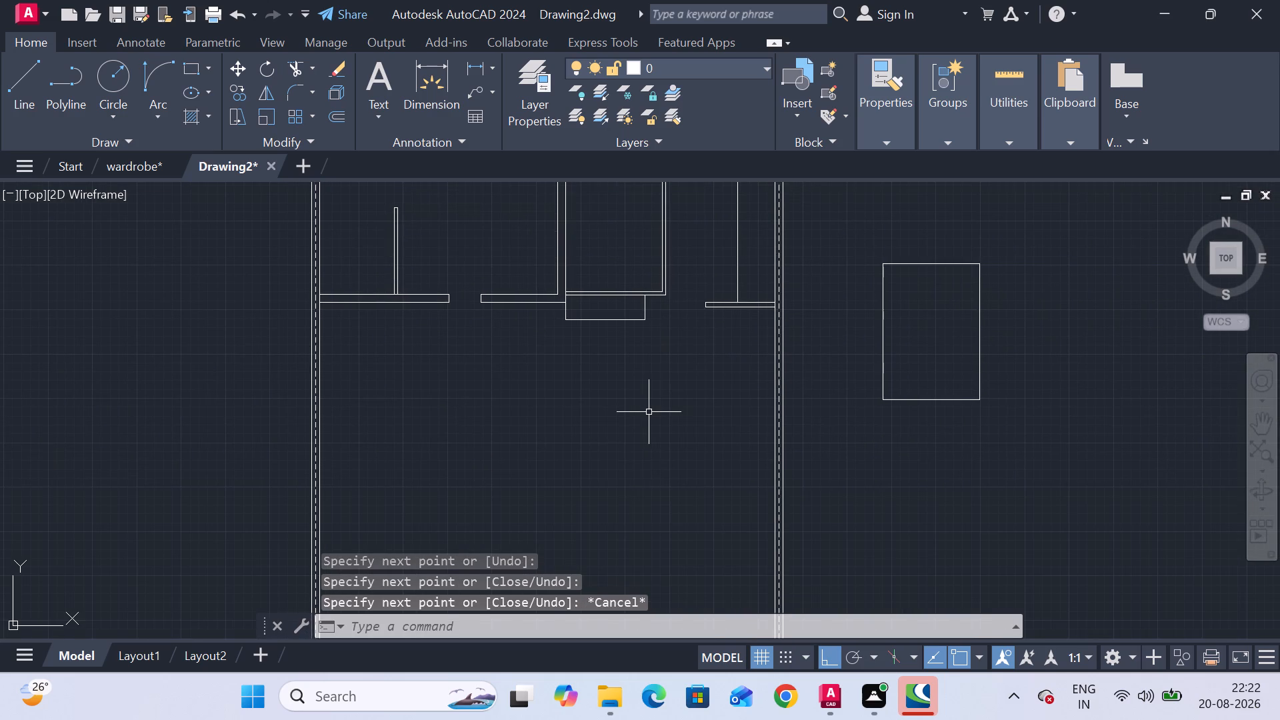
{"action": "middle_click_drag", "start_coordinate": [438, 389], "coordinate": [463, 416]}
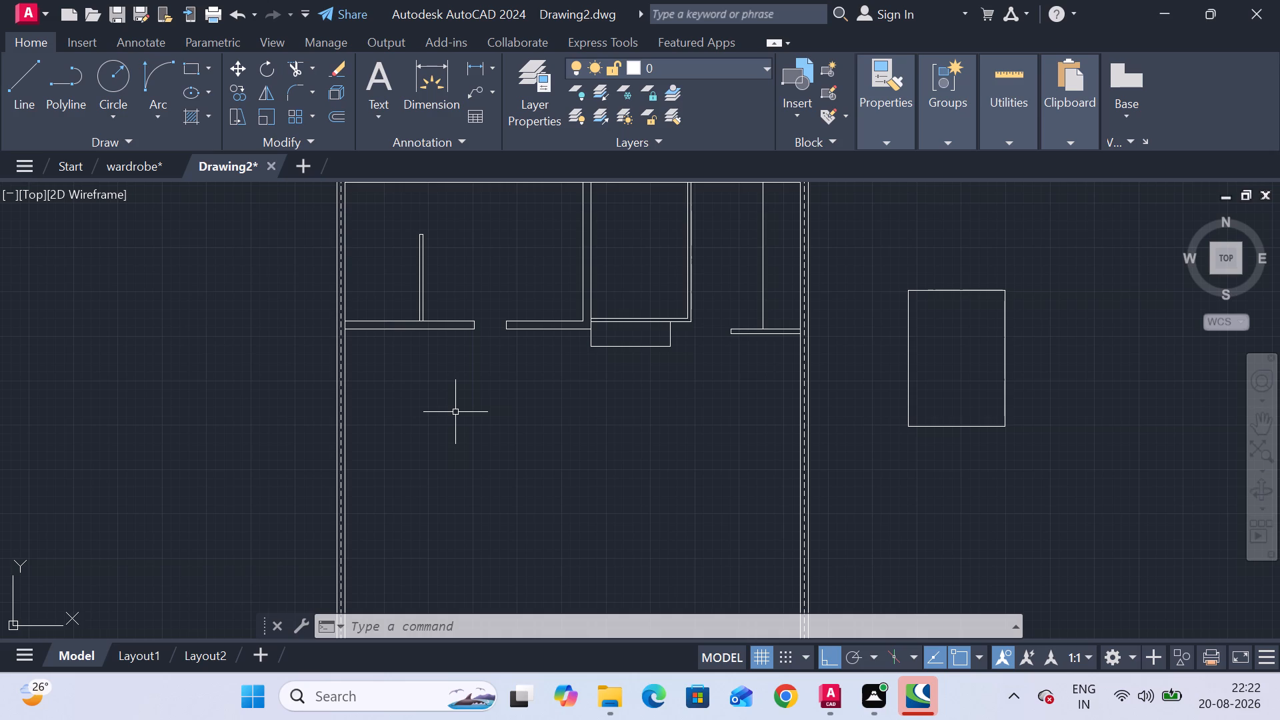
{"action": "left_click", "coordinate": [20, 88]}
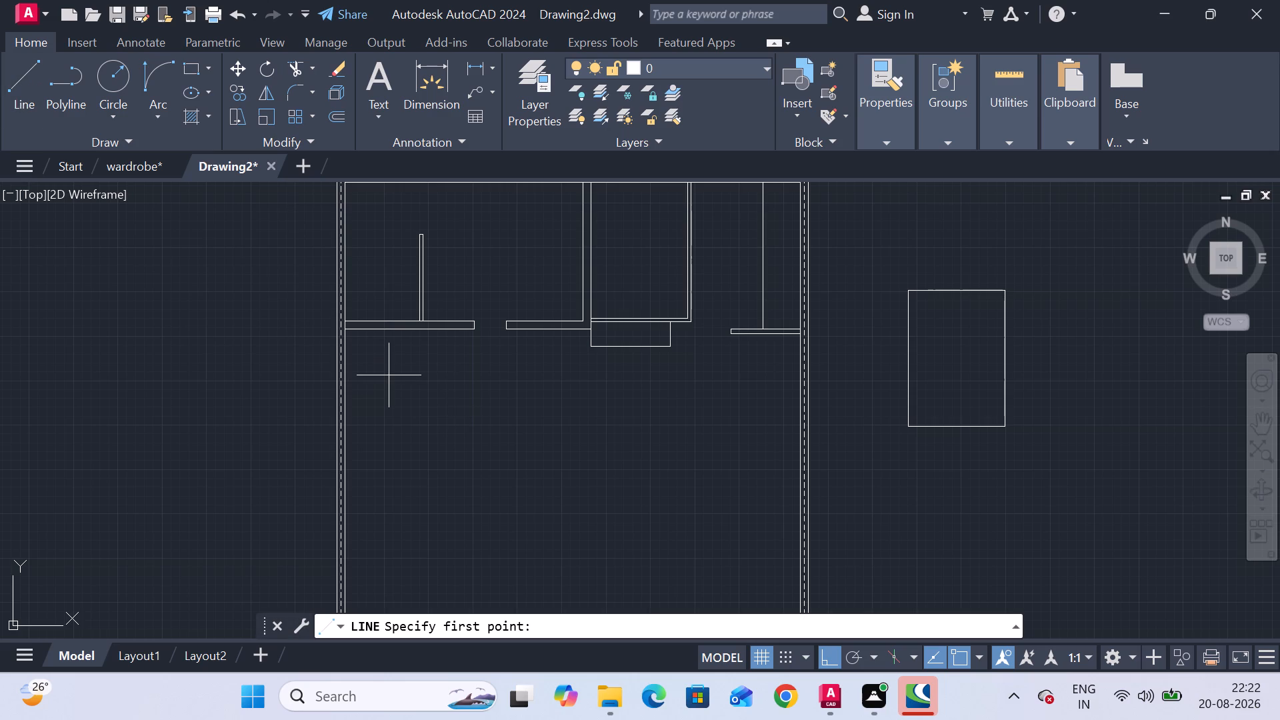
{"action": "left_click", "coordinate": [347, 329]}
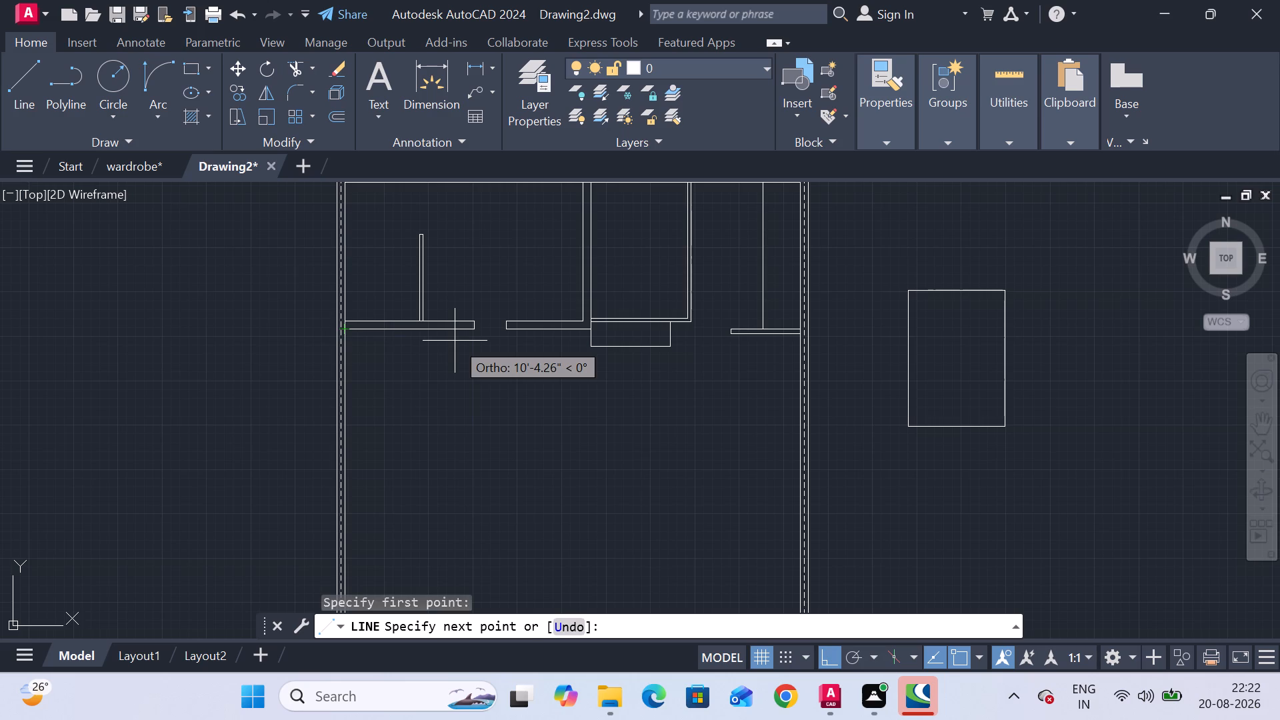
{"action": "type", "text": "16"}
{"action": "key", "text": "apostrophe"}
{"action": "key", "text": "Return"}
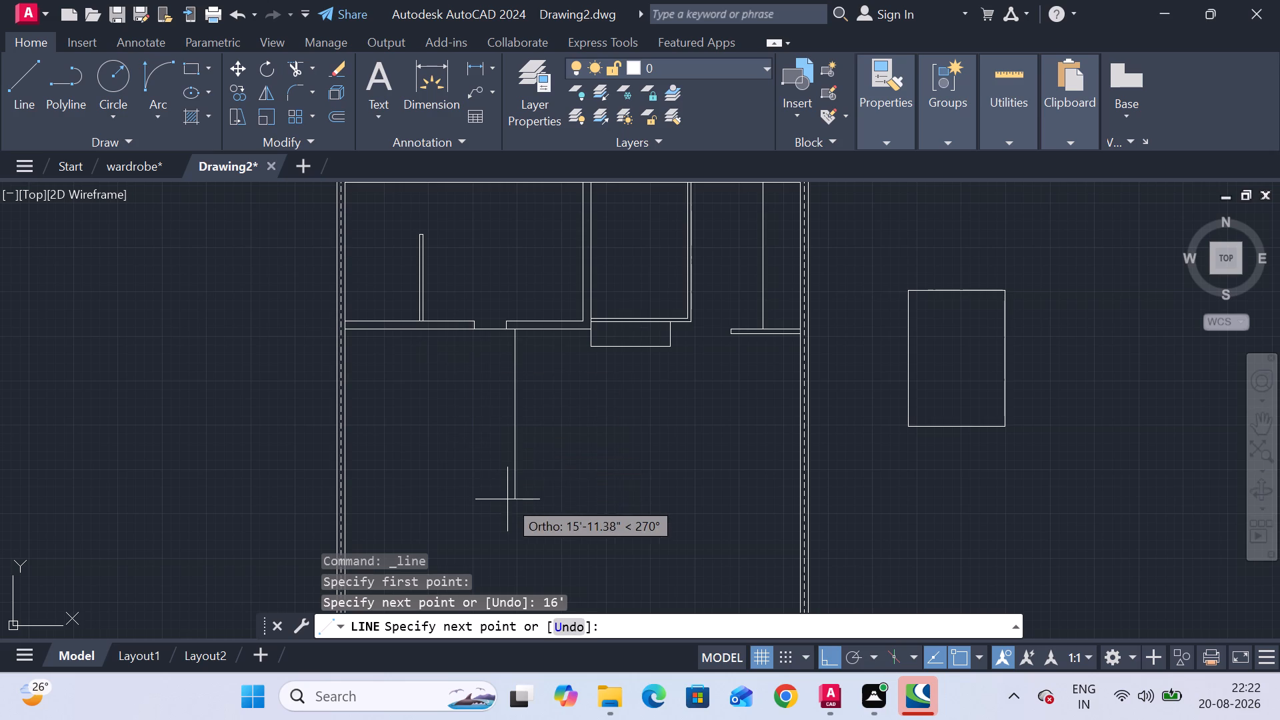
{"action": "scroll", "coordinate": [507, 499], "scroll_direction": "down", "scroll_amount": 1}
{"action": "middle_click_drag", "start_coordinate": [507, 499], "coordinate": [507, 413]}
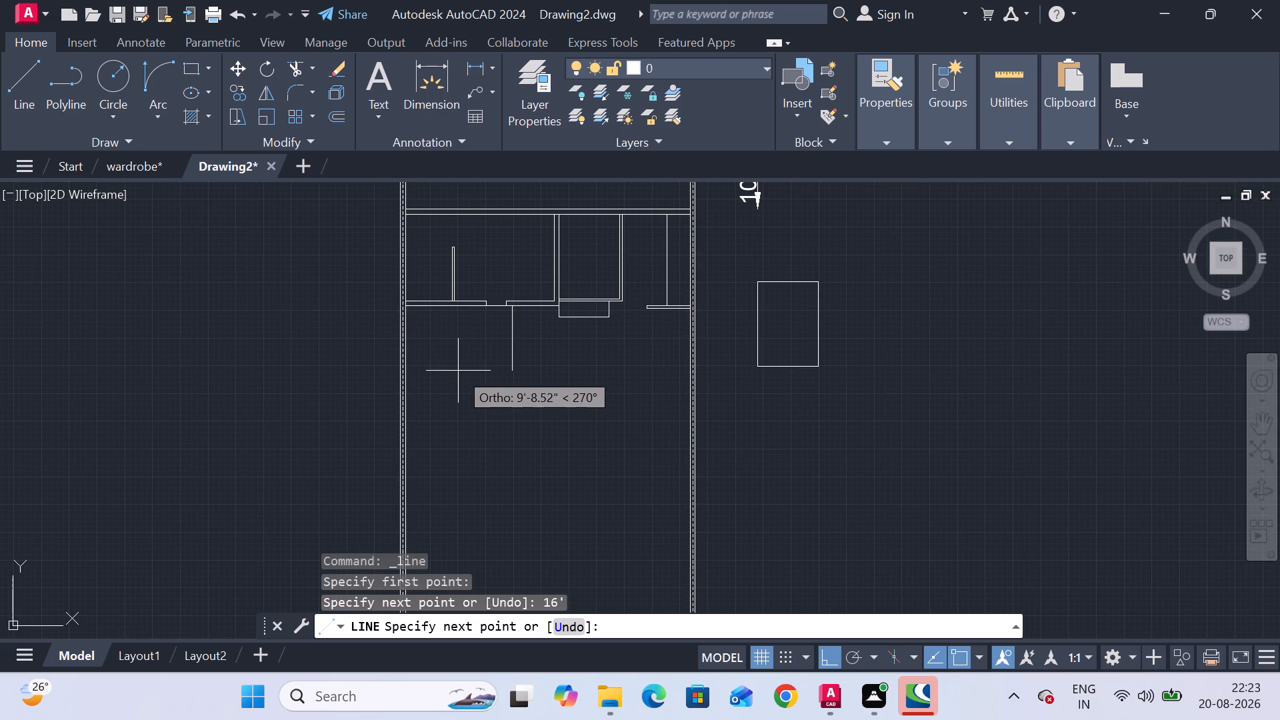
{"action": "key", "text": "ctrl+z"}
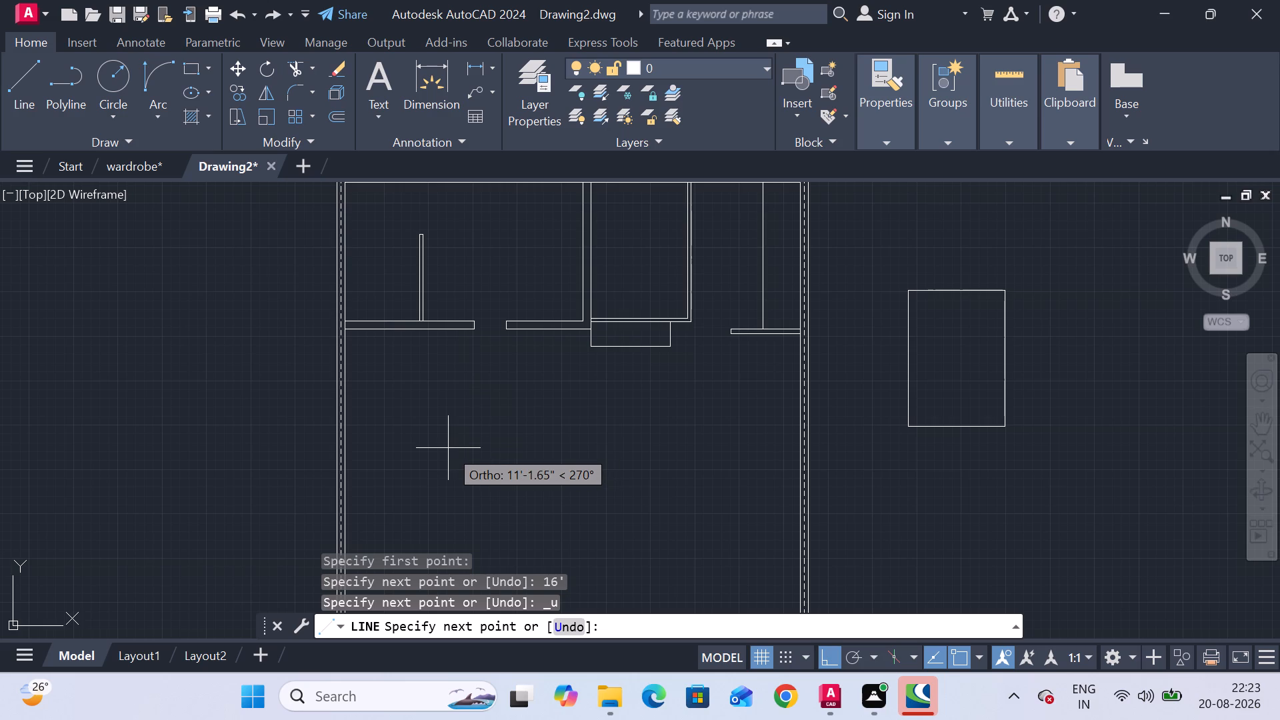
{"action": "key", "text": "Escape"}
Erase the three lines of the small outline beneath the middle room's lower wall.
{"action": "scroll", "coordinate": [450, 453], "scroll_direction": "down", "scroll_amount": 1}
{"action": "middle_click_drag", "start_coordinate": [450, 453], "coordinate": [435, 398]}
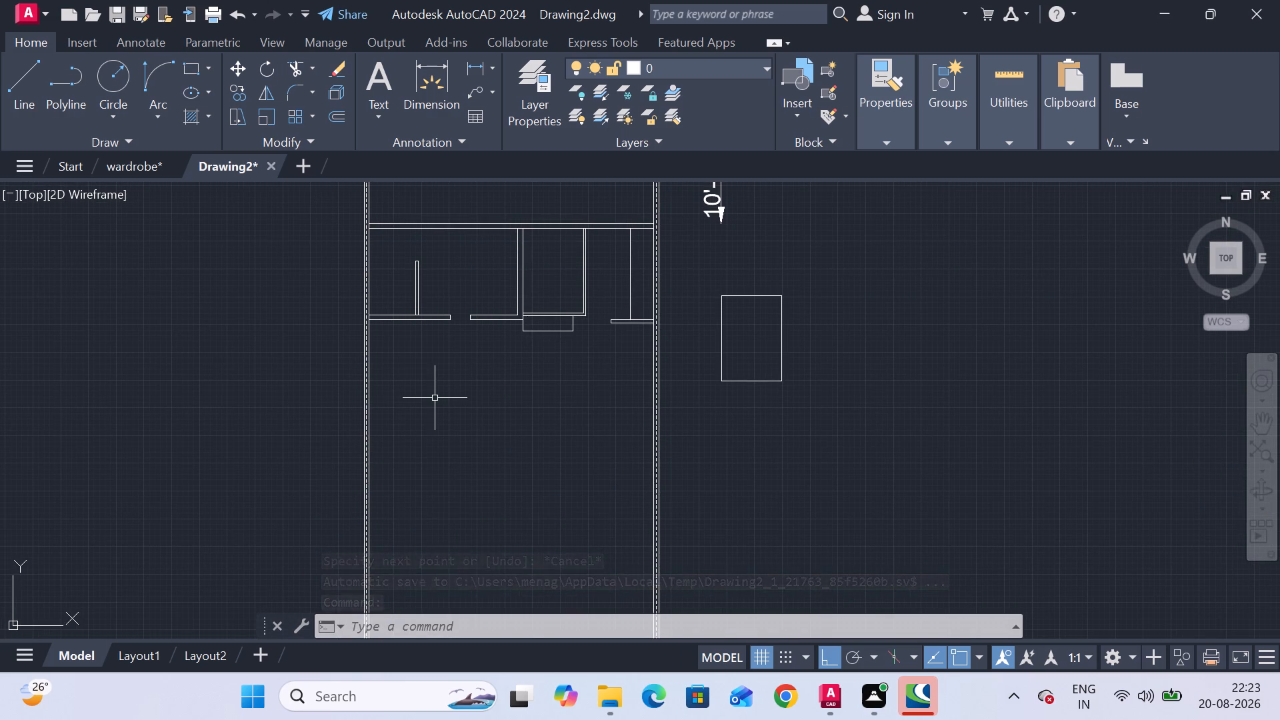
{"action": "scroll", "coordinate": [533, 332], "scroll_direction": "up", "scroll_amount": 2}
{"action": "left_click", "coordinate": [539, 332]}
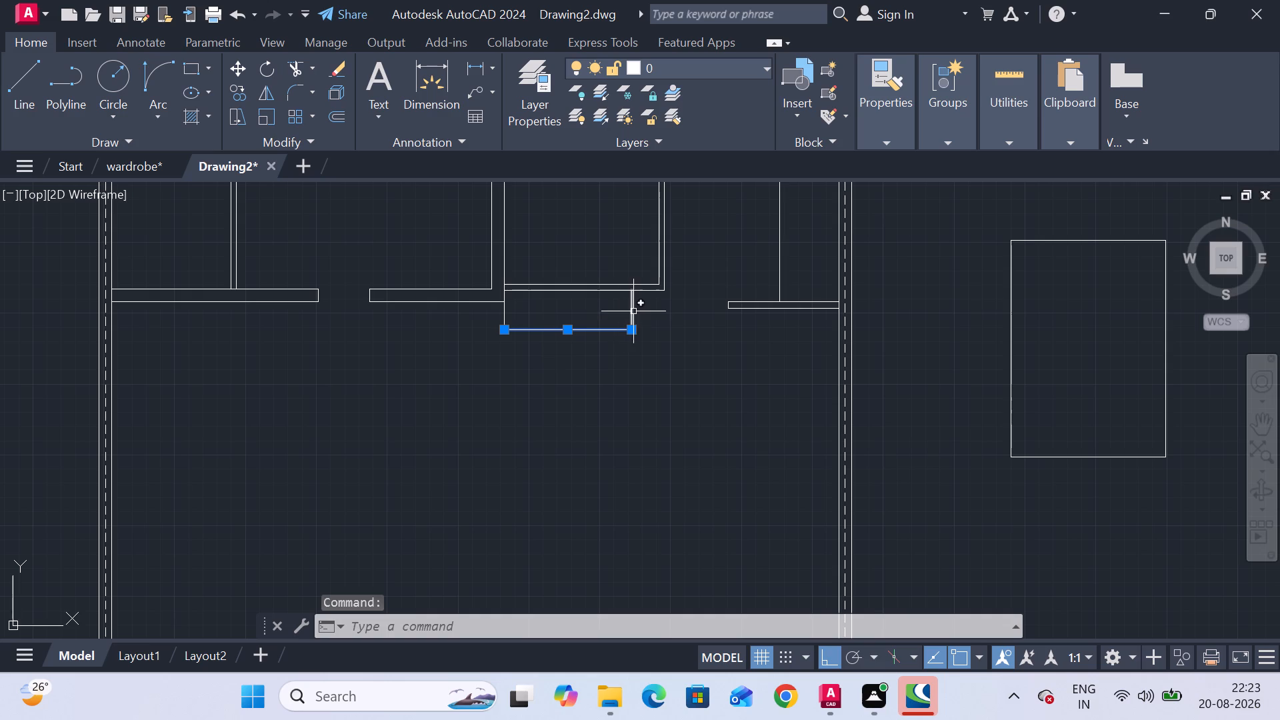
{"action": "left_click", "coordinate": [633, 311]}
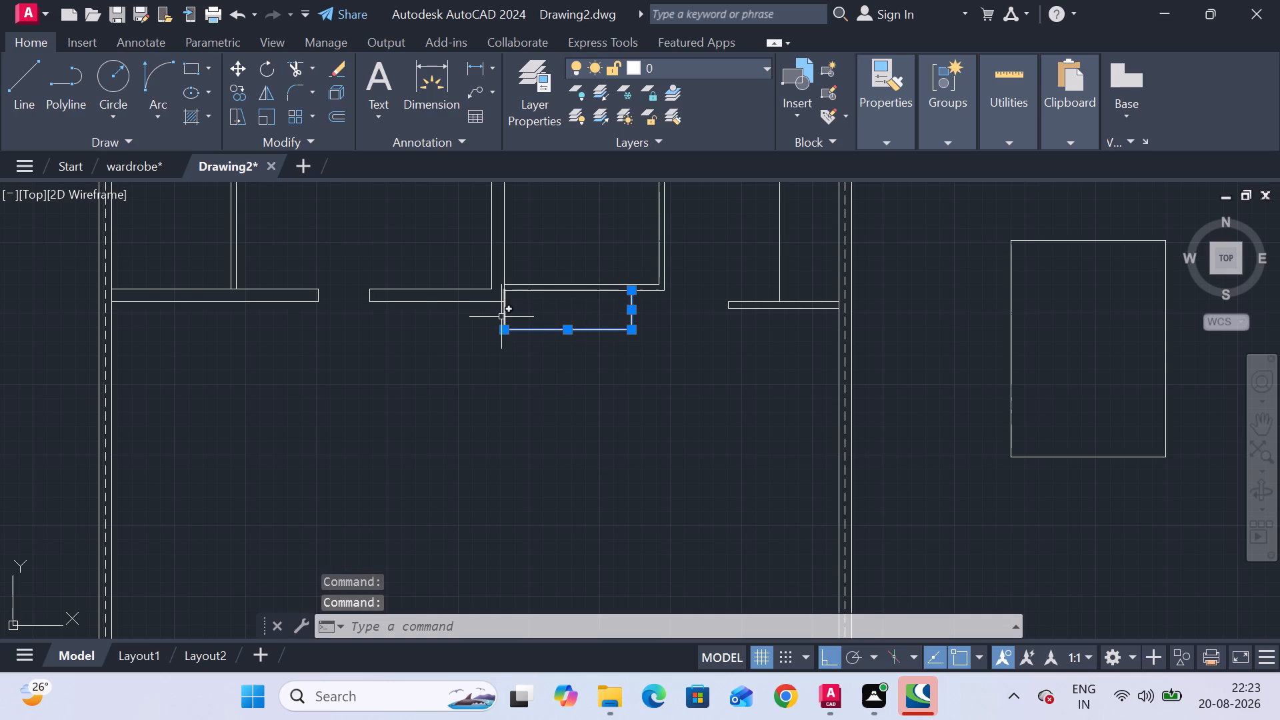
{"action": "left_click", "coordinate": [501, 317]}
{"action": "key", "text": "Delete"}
Erase the two horizontal lines forming the middle room's lower wall.
{"action": "scroll", "coordinate": [582, 368], "scroll_direction": "down", "scroll_amount": 1}
{"action": "middle_click_drag", "start_coordinate": [582, 368], "coordinate": [597, 459]}
{"action": "scroll", "coordinate": [604, 401], "scroll_direction": "up", "scroll_amount": 2}
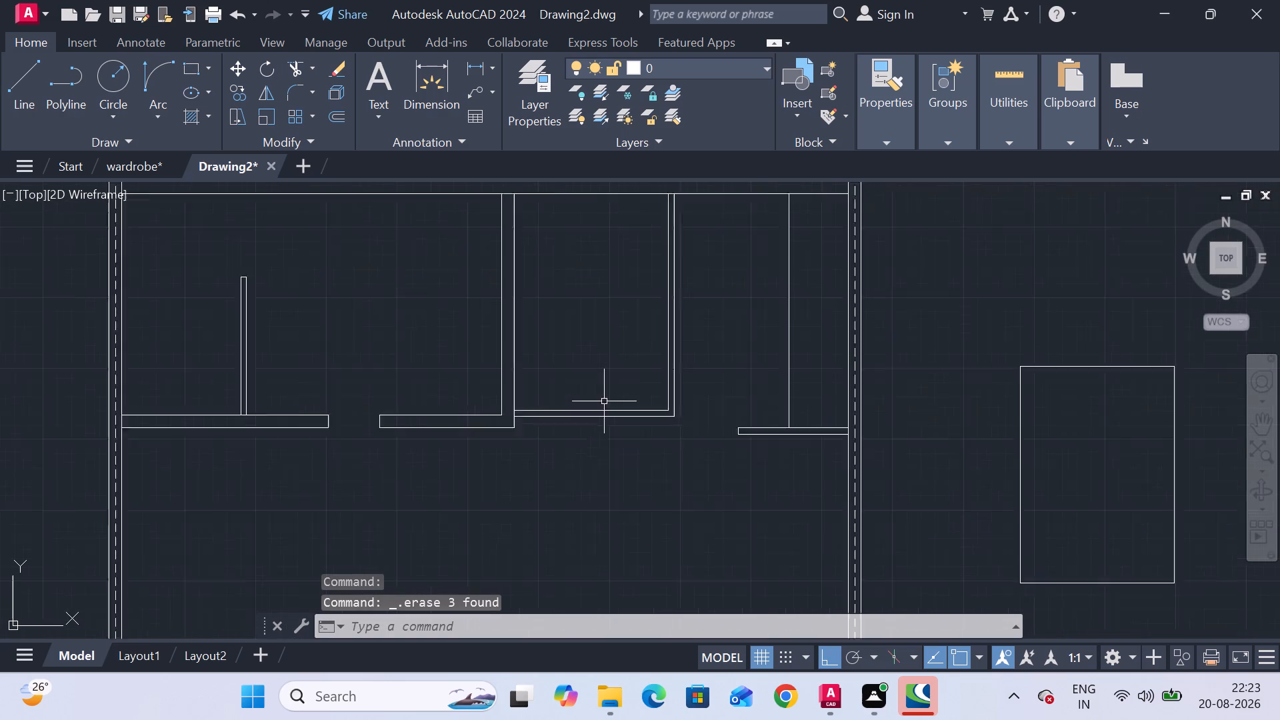
{"action": "scroll", "coordinate": [604, 401], "scroll_direction": "up", "scroll_amount": 1}
{"action": "left_click", "coordinate": [613, 396]}
{"action": "left_click", "coordinate": [605, 473]}
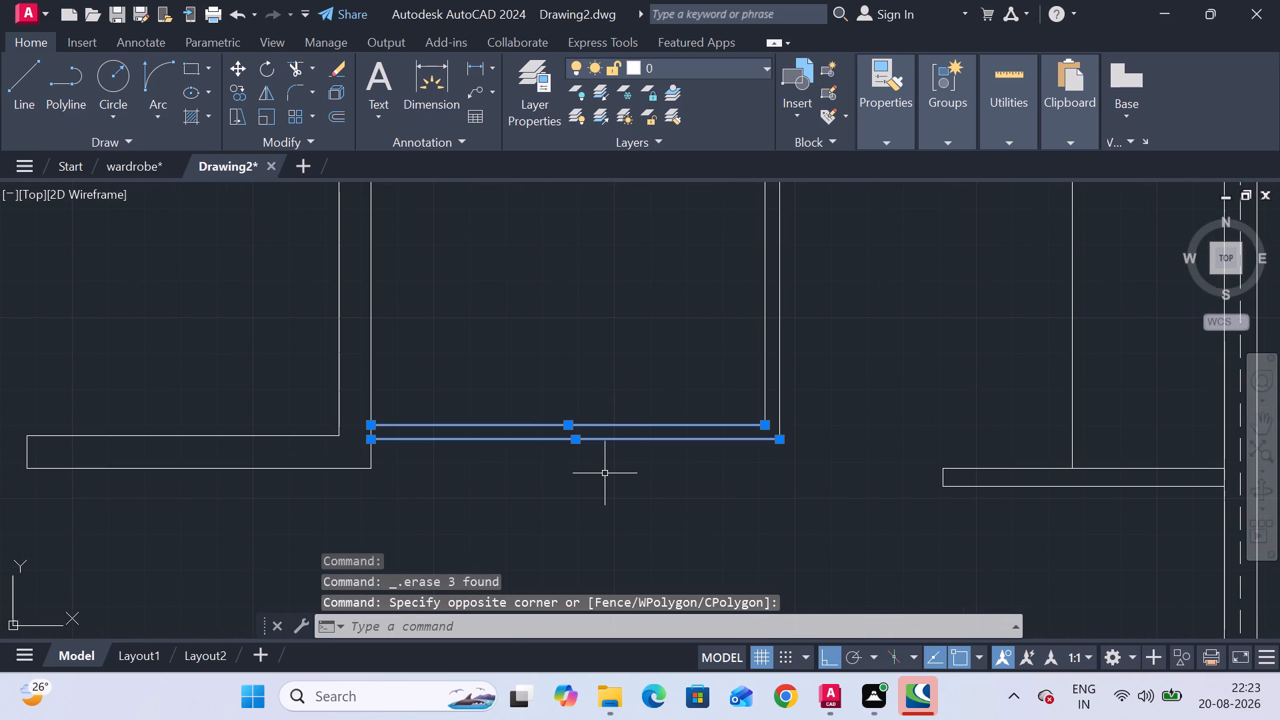
{"action": "key", "text": "Delete"}
Draw a horizontal line across the middle room, slightly above its old lower wall, from the left wall to the right partition's outer line.
{"action": "scroll", "coordinate": [807, 381], "scroll_direction": "down", "scroll_amount": 2}
{"action": "middle_click_drag", "start_coordinate": [805, 381], "coordinate": [798, 383]}
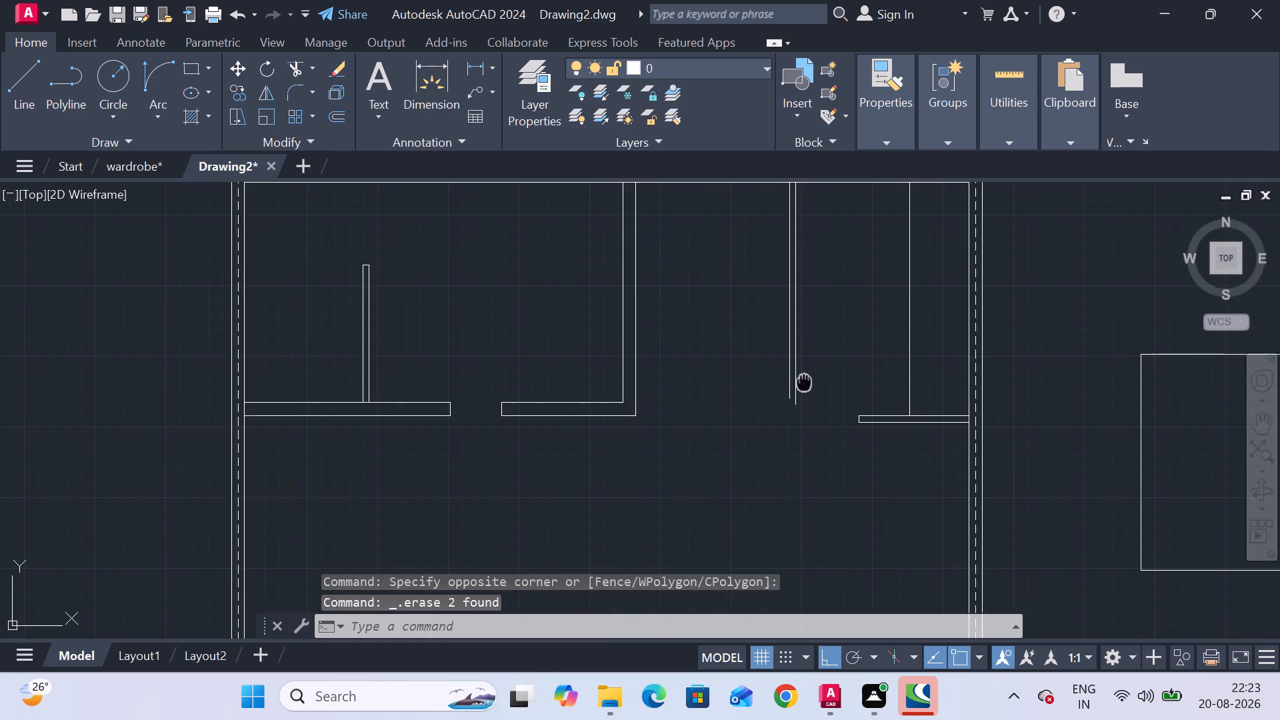
{"action": "middle_click_drag", "start_coordinate": [798, 383], "coordinate": [718, 428]}
{"action": "scroll", "coordinate": [703, 433], "scroll_direction": "down", "scroll_amount": 1}
{"action": "left_click", "coordinate": [24, 104]}
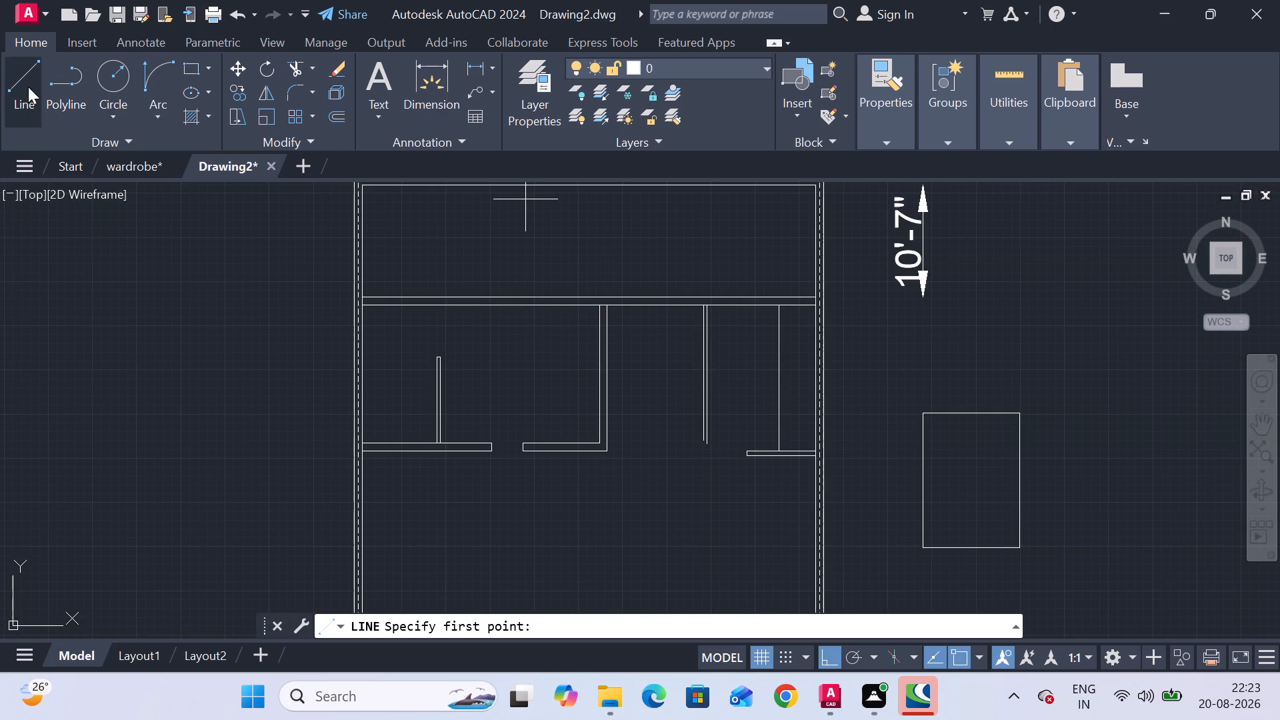
{"action": "middle_click_drag", "start_coordinate": [645, 386], "coordinate": [379, 364]}
{"action": "scroll", "coordinate": [371, 360], "scroll_direction": "up", "scroll_amount": 1}
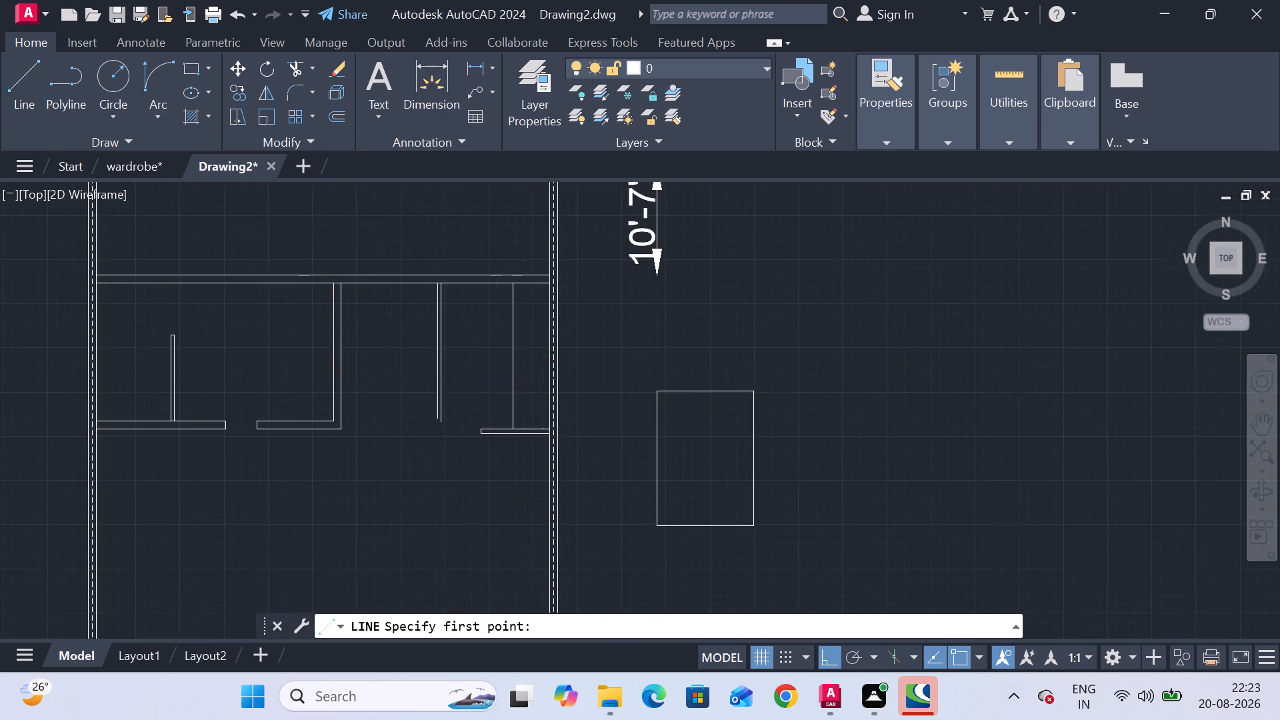
{"action": "left_click", "coordinate": [325, 411]}
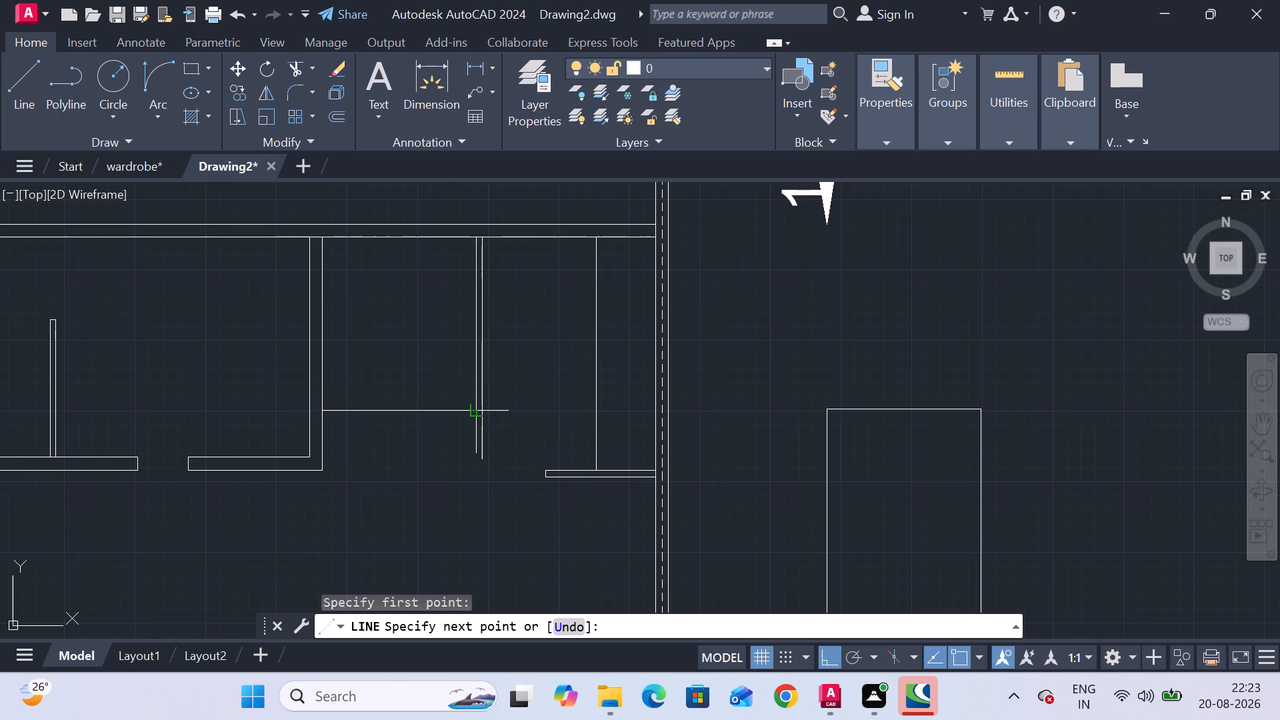
{"action": "scroll", "coordinate": [485, 403], "scroll_direction": "up", "scroll_amount": 2}
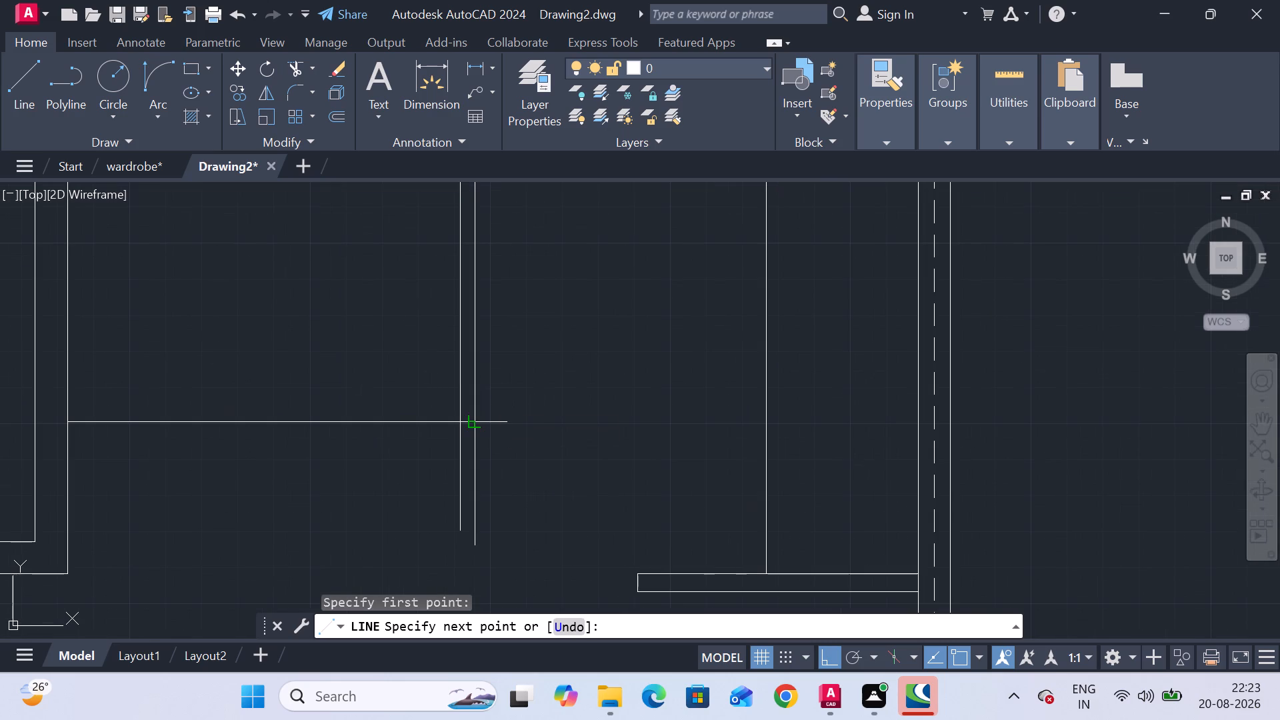
{"action": "left_click", "coordinate": [479, 420]}
{"action": "key", "text": "Escape"}
{"action": "scroll", "coordinate": [489, 418], "scroll_direction": "down", "scroll_amount": 1}
{"action": "middle_click_drag", "start_coordinate": [489, 418], "coordinate": [493, 406]}
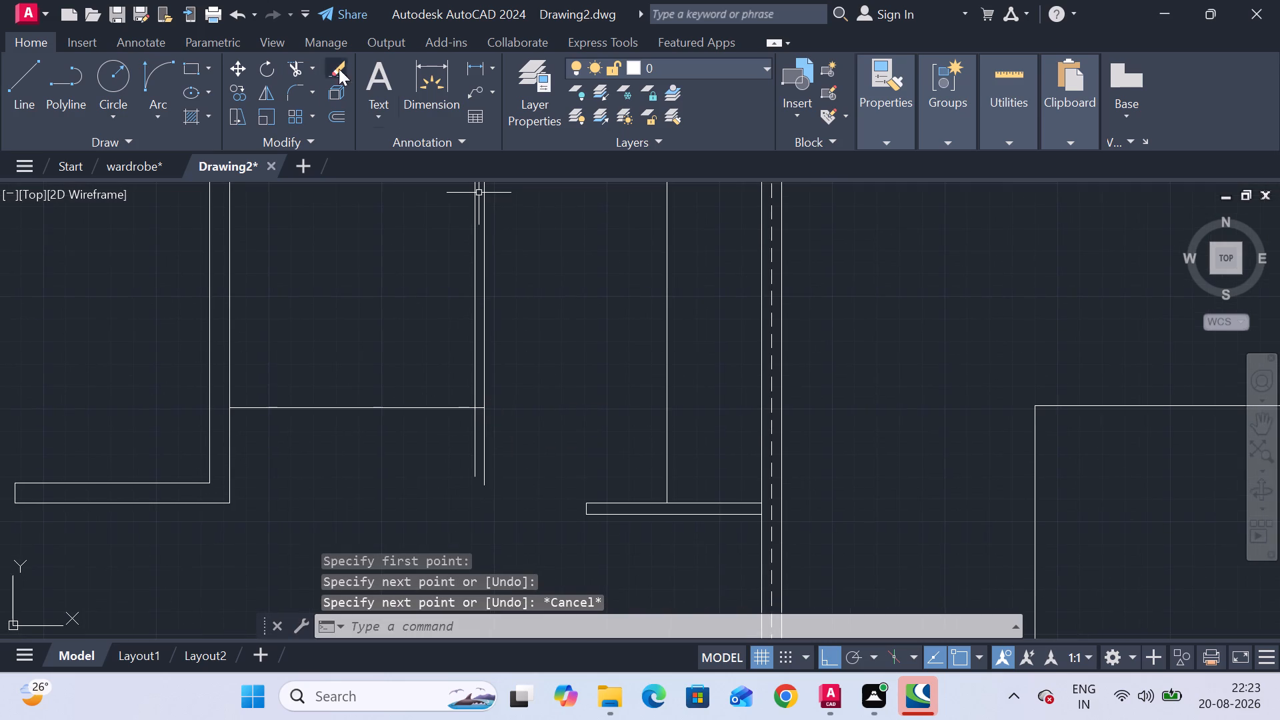
Offset the middle room's new lower wall line 4" downward to give the wall its thickness.
{"action": "left_click", "coordinate": [333, 114]}
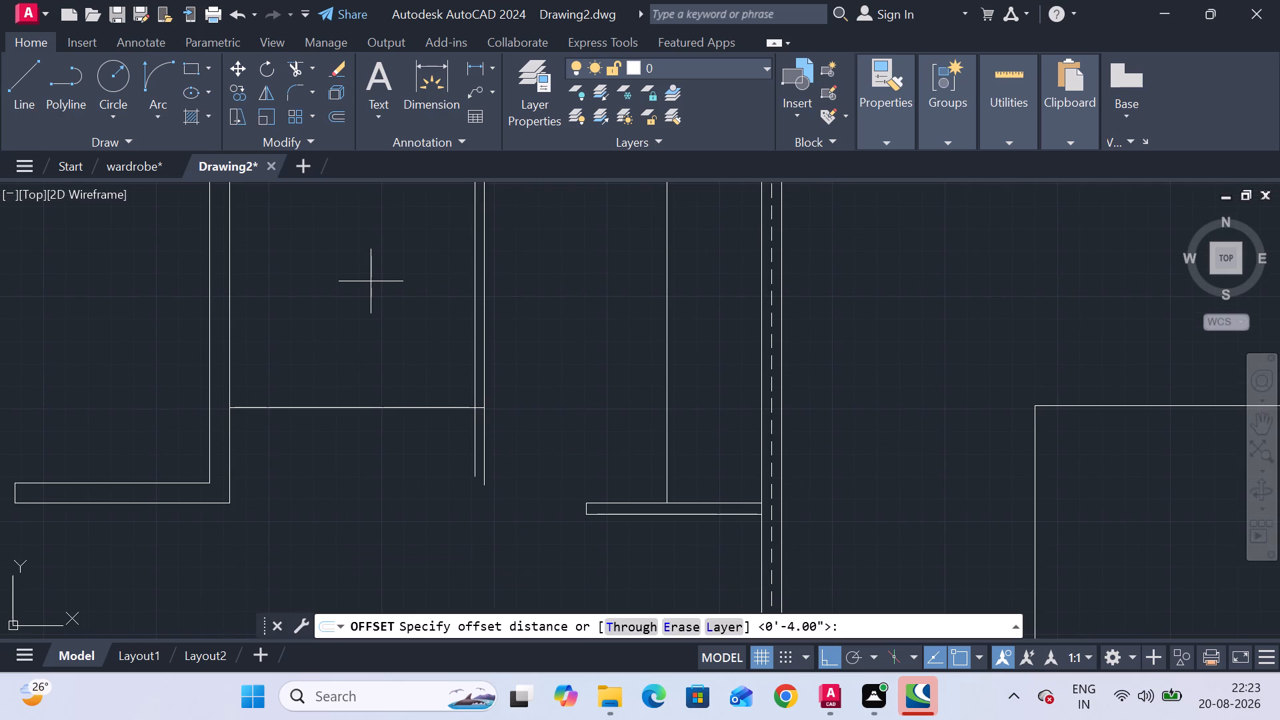
{"action": "key", "text": "Return"}
{"action": "left_click", "coordinate": [367, 409]}
{"action": "left_click", "coordinate": [370, 422]}
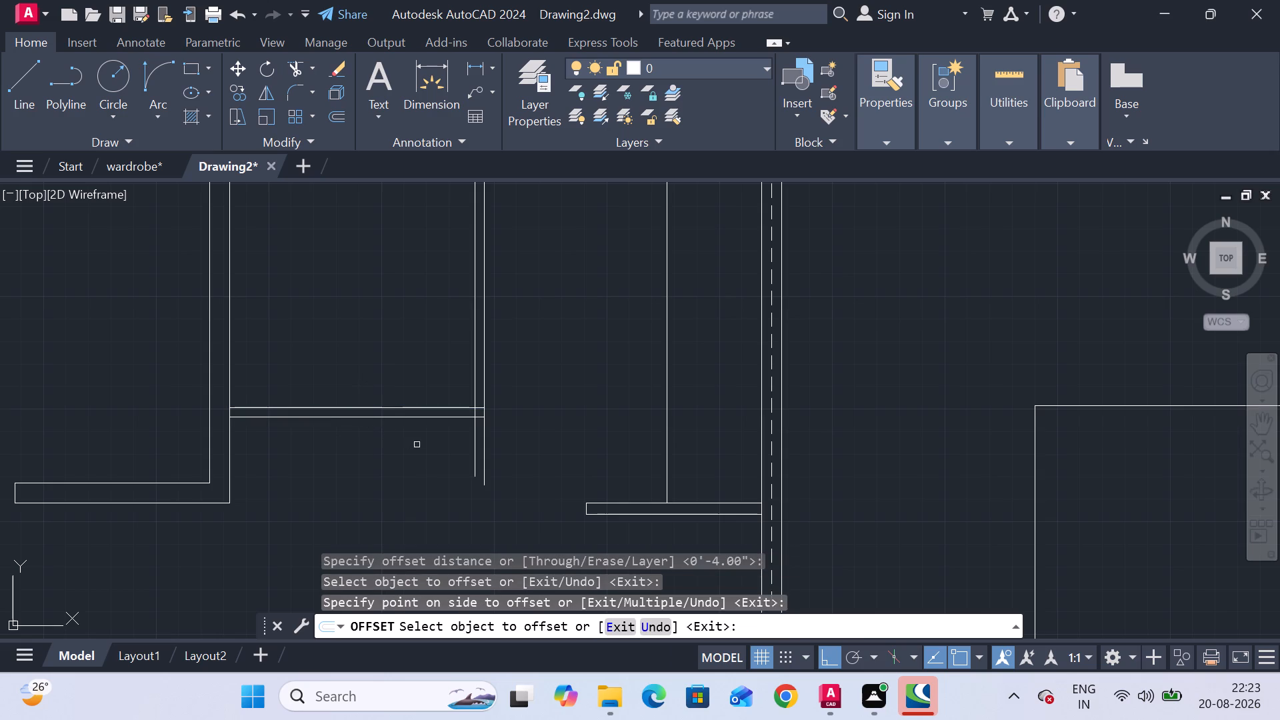
{"action": "key", "text": "Escape"}
{"action": "left_click_drag", "start_coordinate": [513, 434], "coordinate": [493, 448]}
{"action": "key", "text": "Escape"}
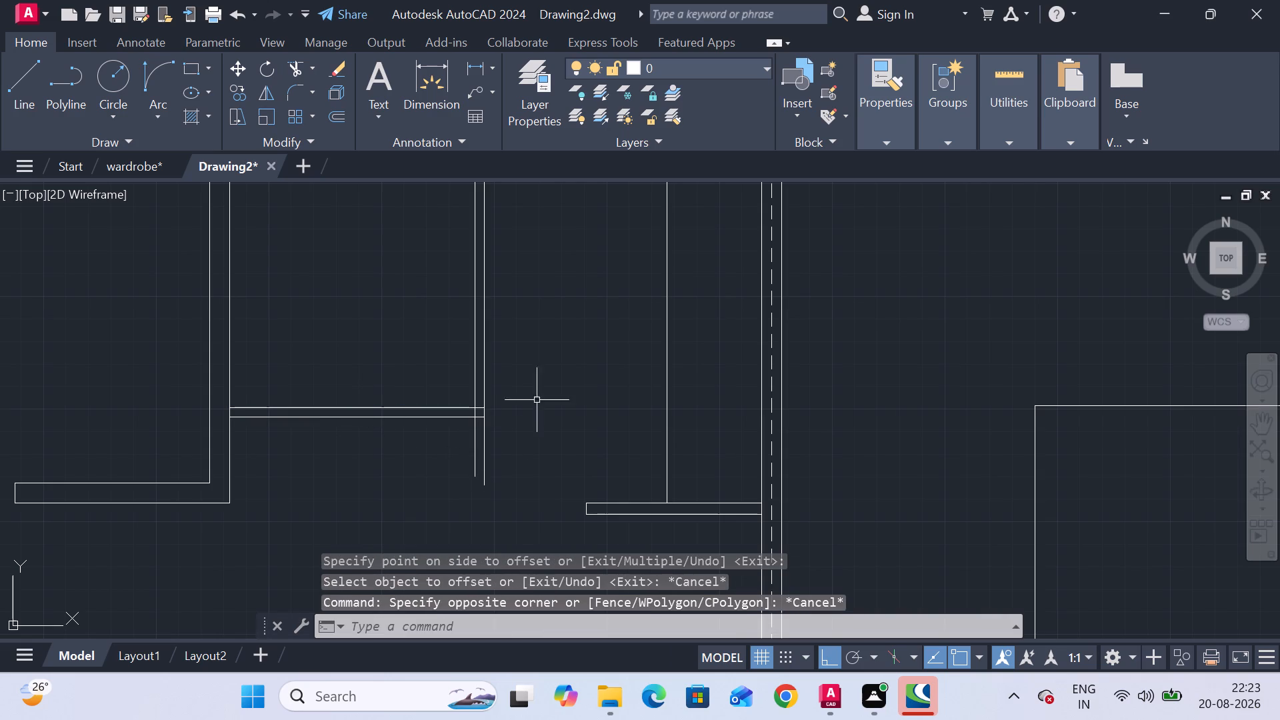
Trim the right partition's ends below the new lower wall and the overlapping lines inside their corner.
{"action": "left_click", "coordinate": [300, 71]}
{"action": "left_click", "coordinate": [508, 437]}
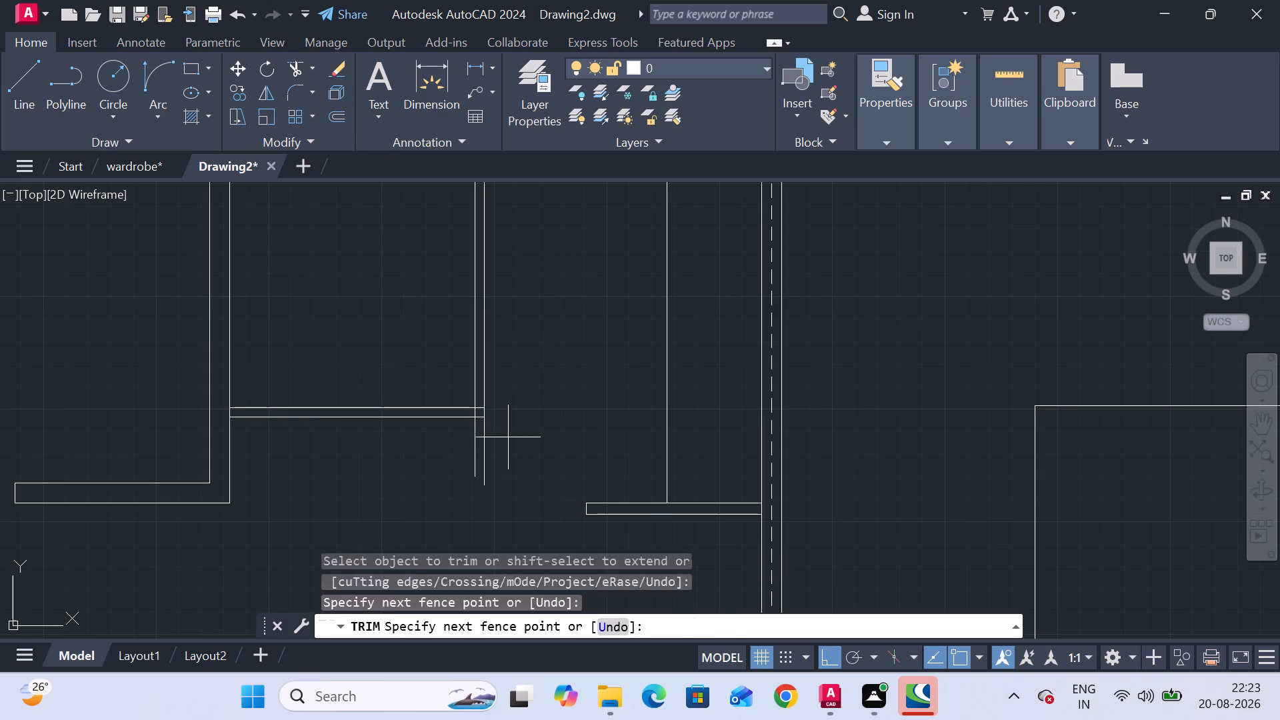
{"action": "left_click", "coordinate": [457, 453]}
{"action": "scroll", "coordinate": [509, 421], "scroll_direction": "up", "scroll_amount": 4}
{"action": "left_click", "coordinate": [321, 325]}
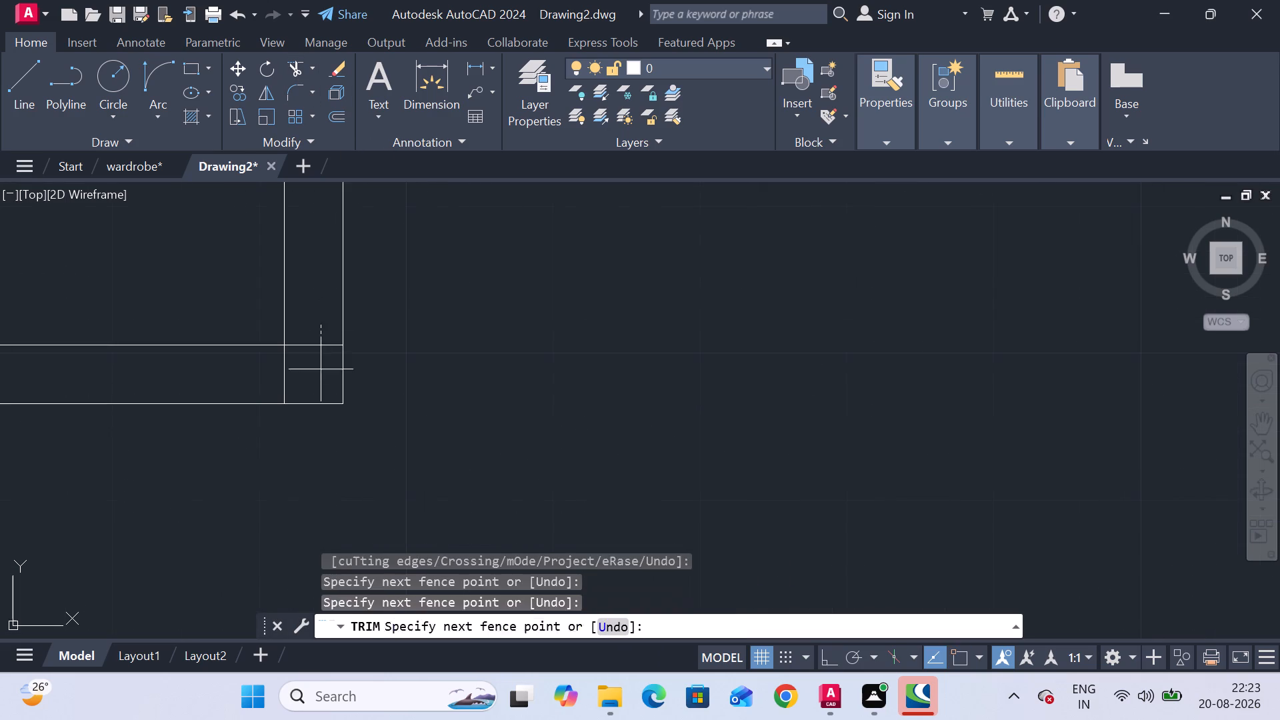
{"action": "left_click", "coordinate": [321, 378]}
{"action": "left_click", "coordinate": [321, 378]}
{"action": "left_click", "coordinate": [320, 379]}
{"action": "left_click", "coordinate": [275, 379]}
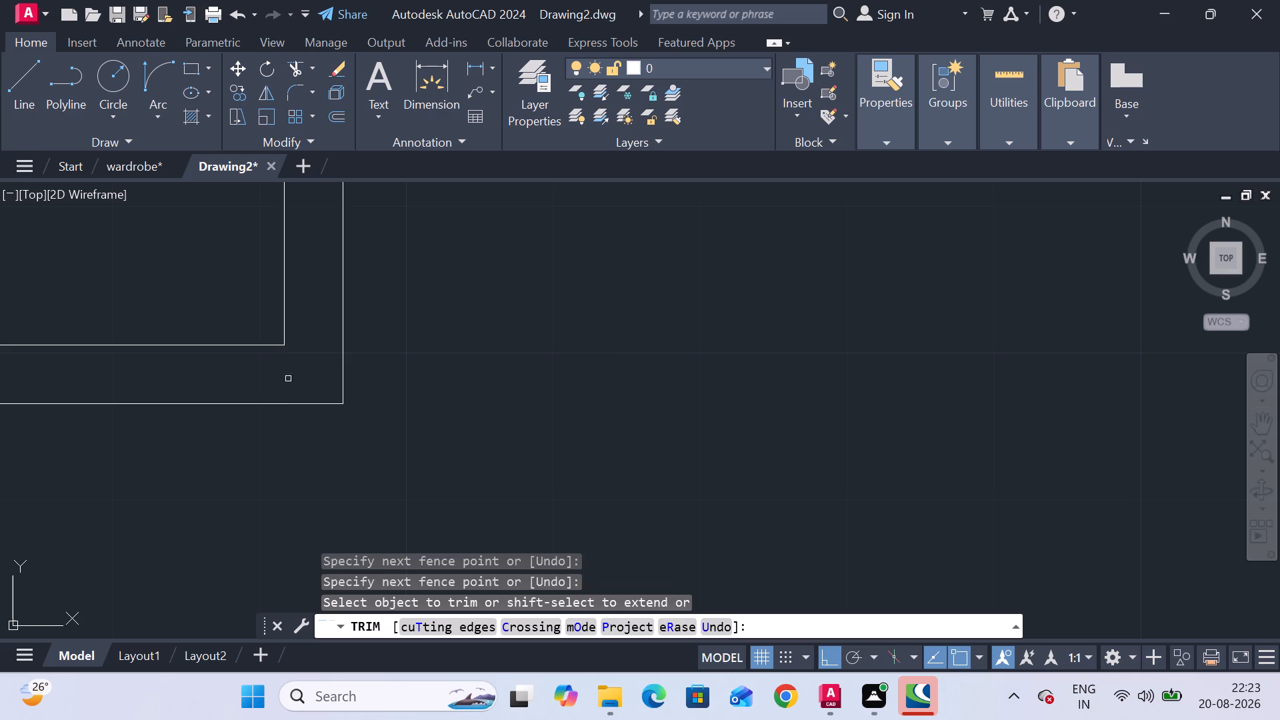
{"action": "scroll", "coordinate": [288, 379], "scroll_direction": "down", "scroll_amount": 4}
{"action": "scroll", "coordinate": [399, 357], "scroll_direction": "down", "scroll_amount": 1}
{"action": "middle_click_drag", "start_coordinate": [399, 357], "coordinate": [419, 393]}
{"action": "key", "text": "Escape"}
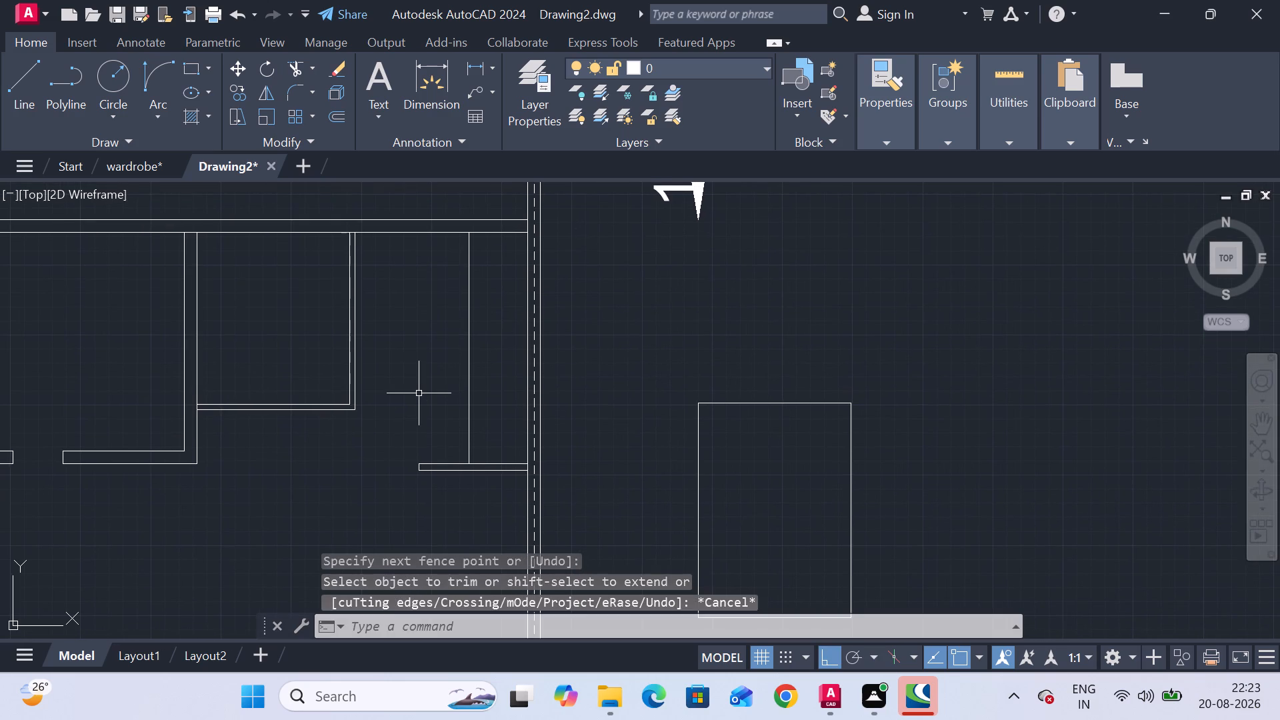
{"action": "key", "text": "Escape"}
{"action": "key", "text": "Escape"}
{"action": "key", "text": "Escape"}
{"action": "key", "text": "Escape"}
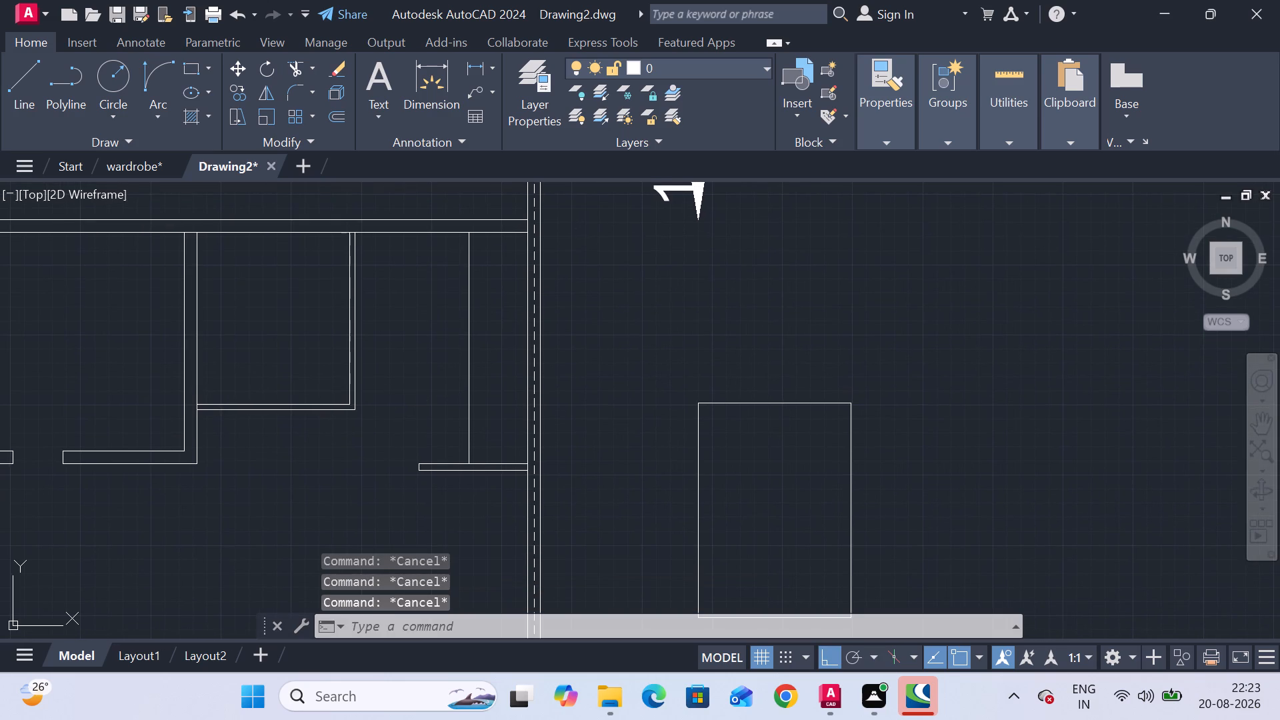
Draw a door jamb line across the middle room's lower wall, 4" left of the inner right corner.
{"action": "middle_click_drag", "start_coordinate": [391, 389], "coordinate": [444, 377]}
{"action": "scroll", "coordinate": [355, 390], "scroll_direction": "up", "scroll_amount": 2}
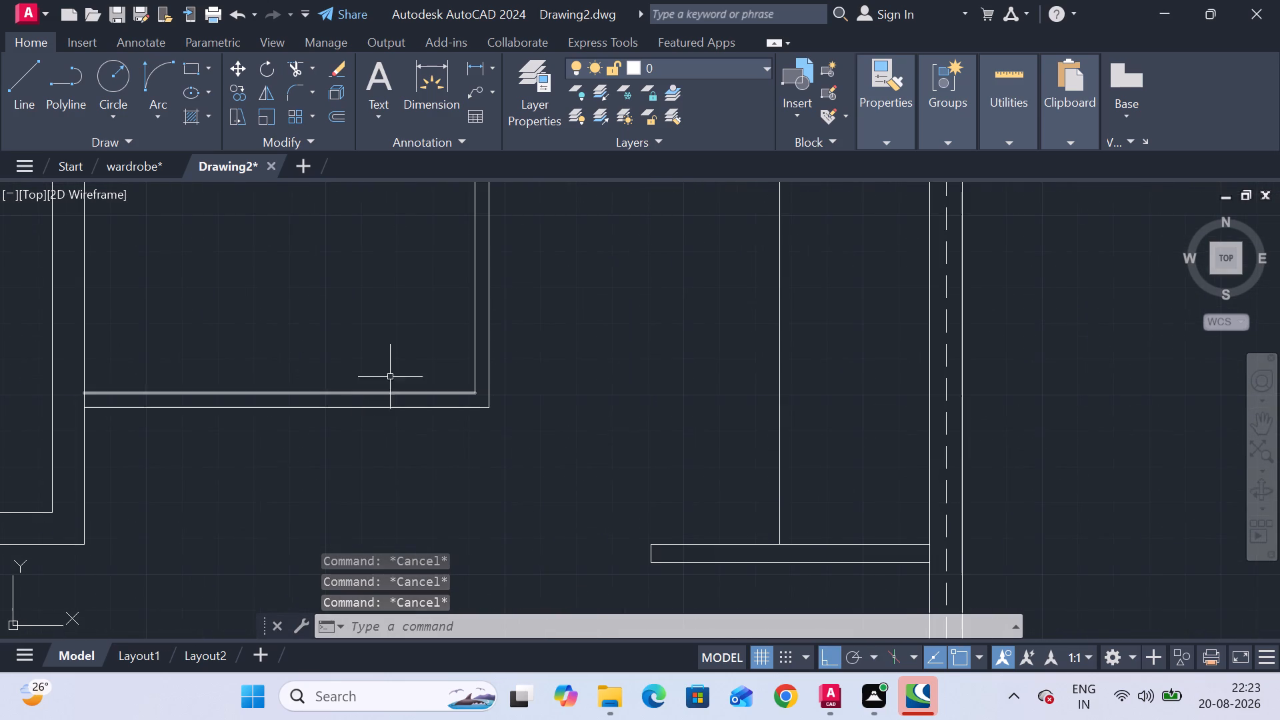
{"action": "left_click", "coordinate": [15, 107]}
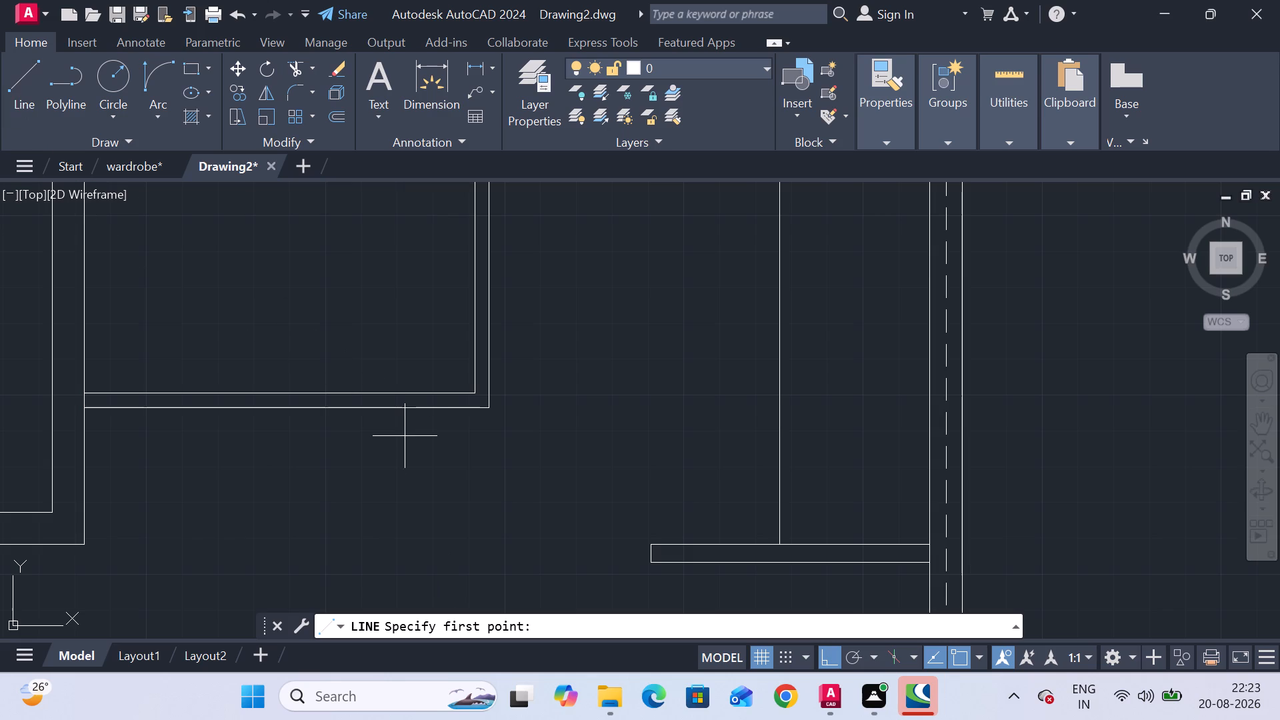
{"action": "left_click", "coordinate": [473, 392]}
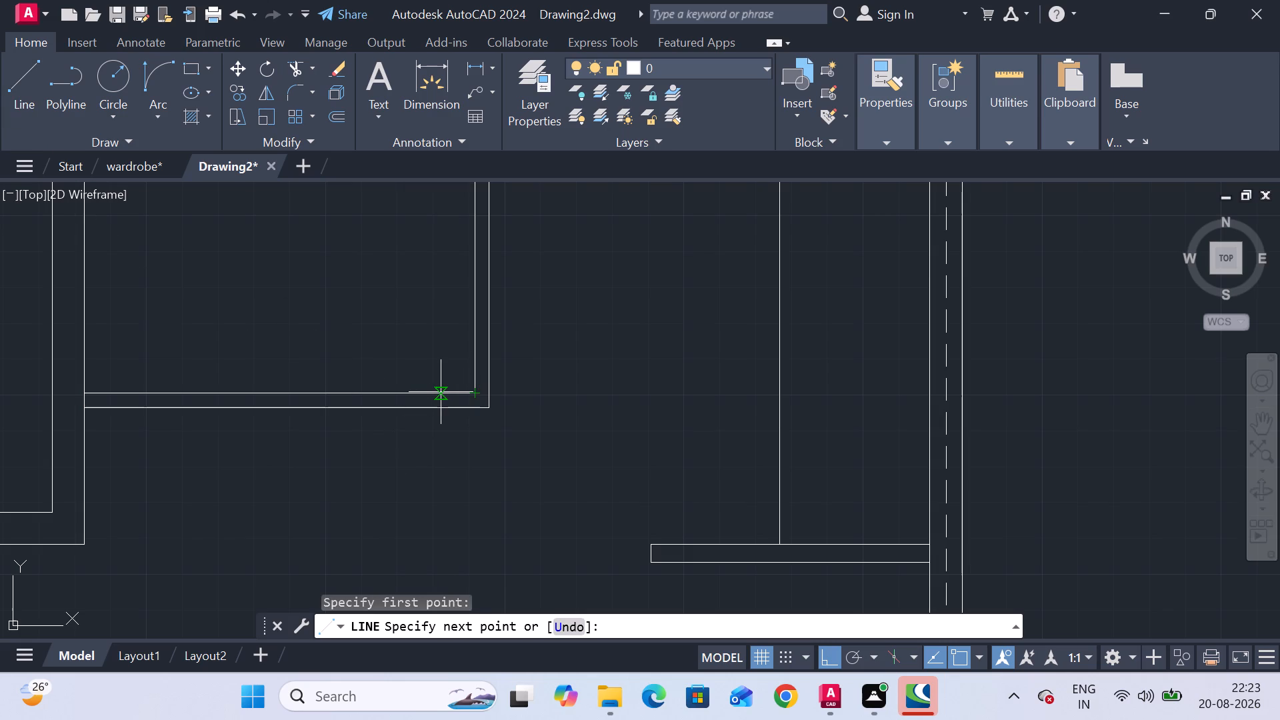
{"action": "key", "text": "4"}
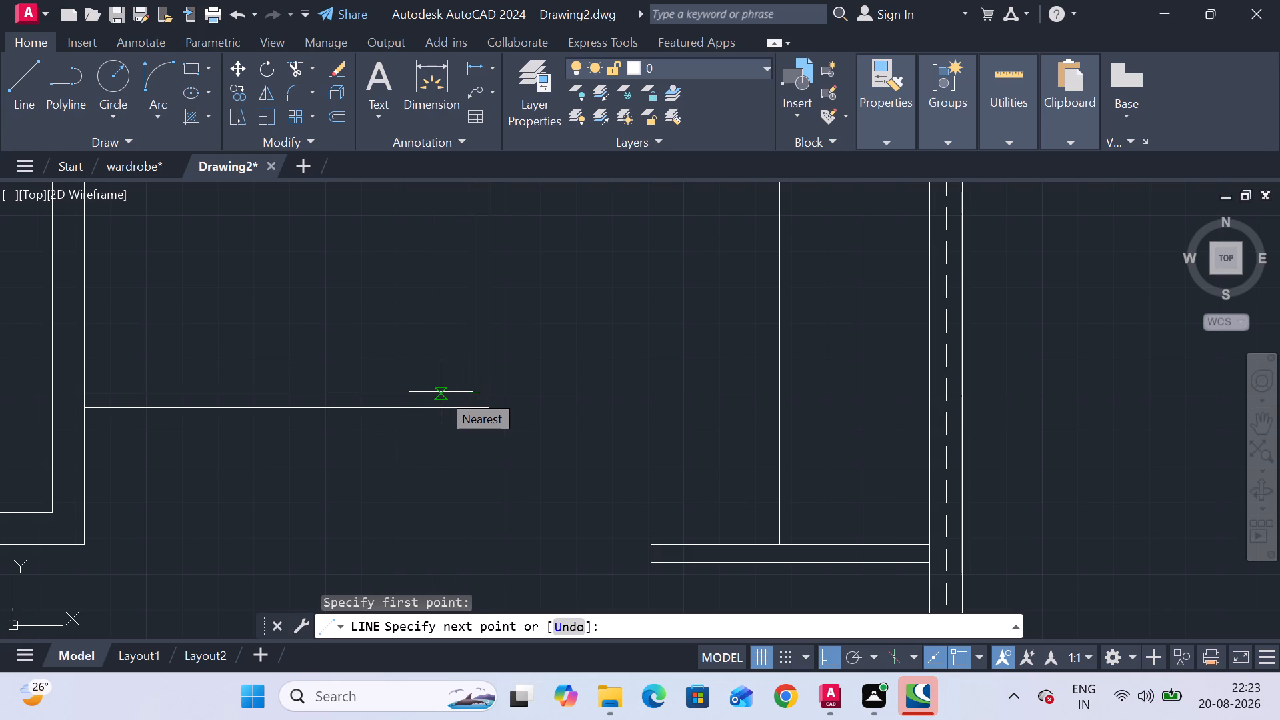
{"action": "key", "text": "shift+quotedbl"}
{"action": "key", "text": "Return"}
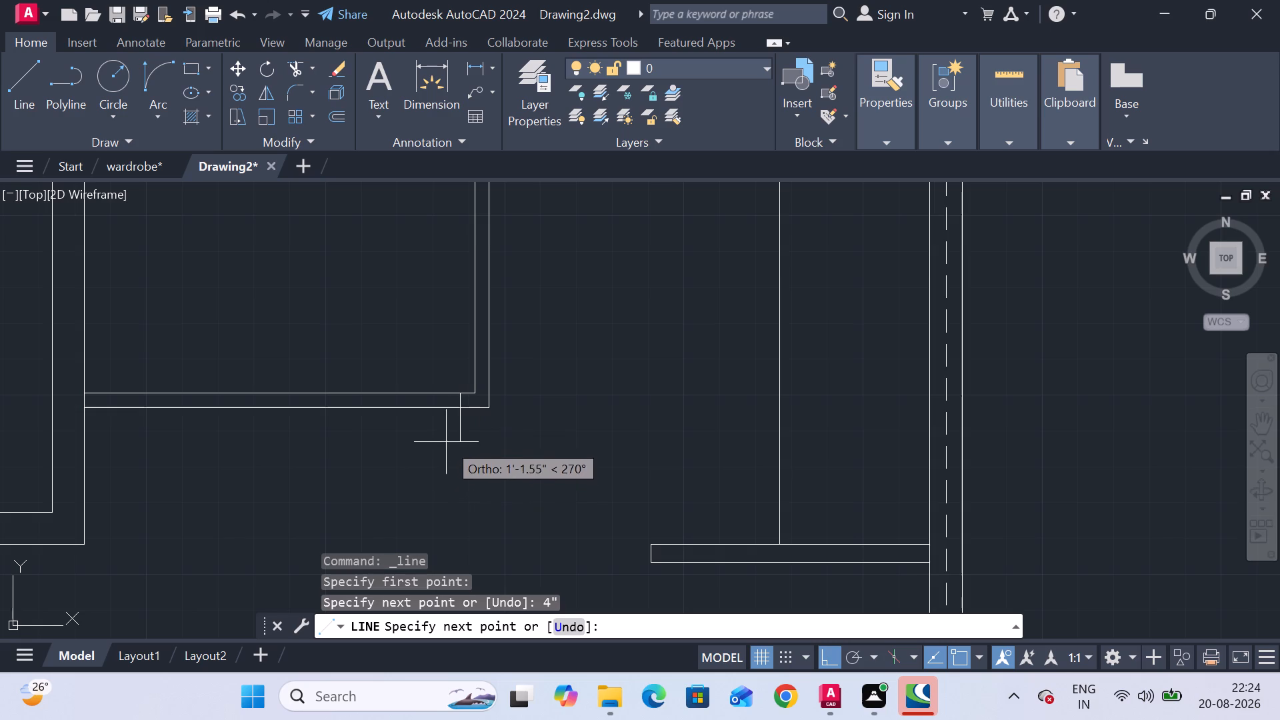
{"action": "scroll", "coordinate": [454, 407], "scroll_direction": "up", "scroll_amount": 3}
{"action": "left_click", "coordinate": [474, 407]}
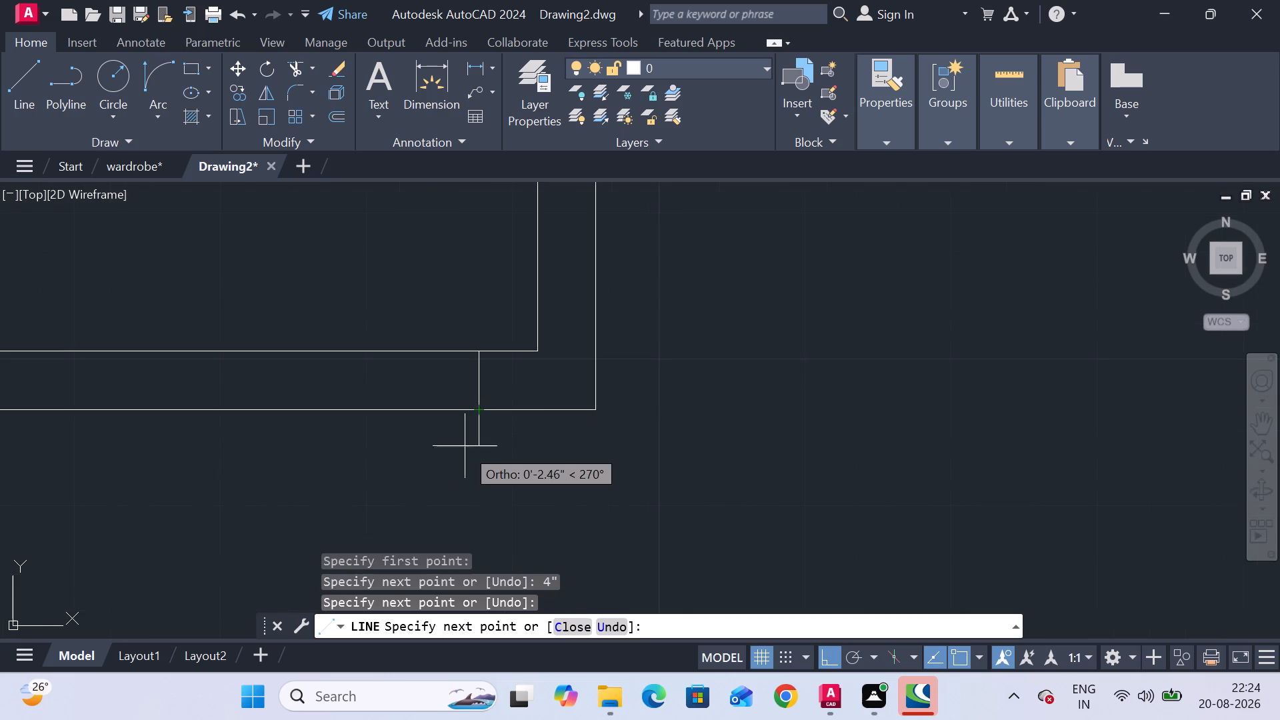
{"action": "key", "text": "Escape"}
{"action": "scroll", "coordinate": [465, 449], "scroll_direction": "down", "scroll_amount": 3}
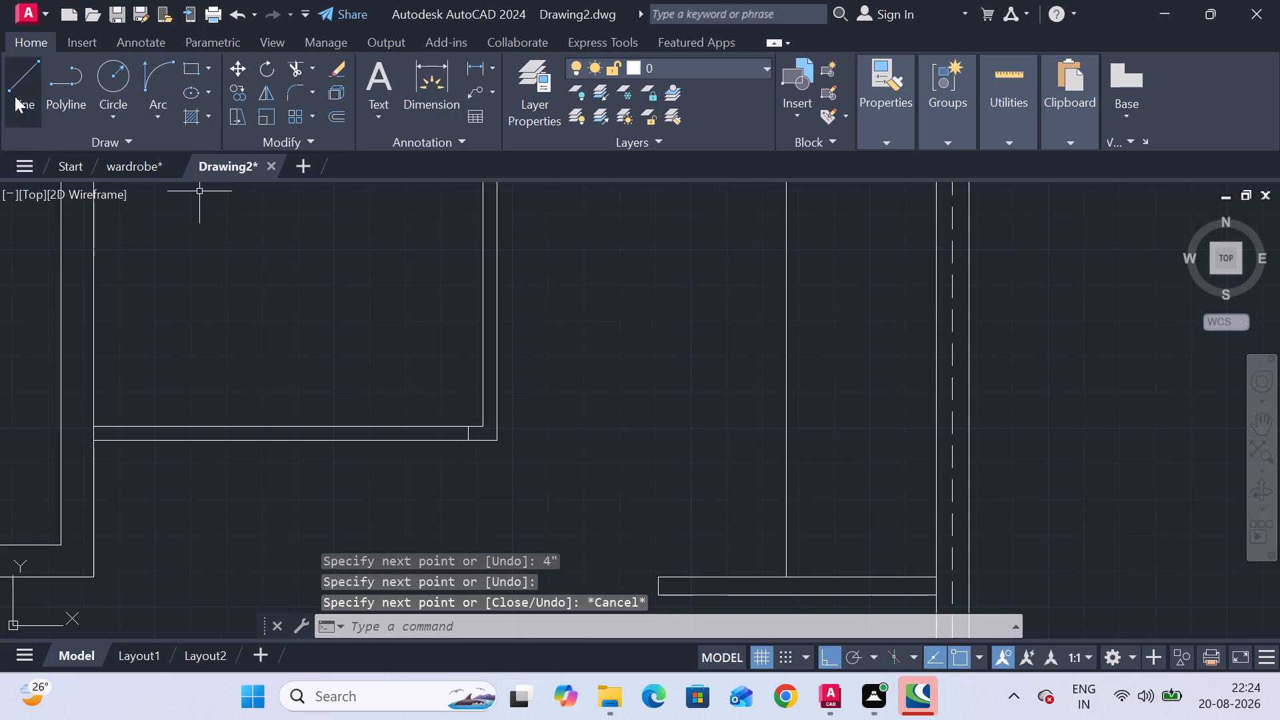
Draw a second jamb line across the lower wall, 2'5" left of the first jamb.
{"action": "left_click", "coordinate": [15, 96]}
{"action": "scroll", "coordinate": [457, 395], "scroll_direction": "up", "scroll_amount": 3}
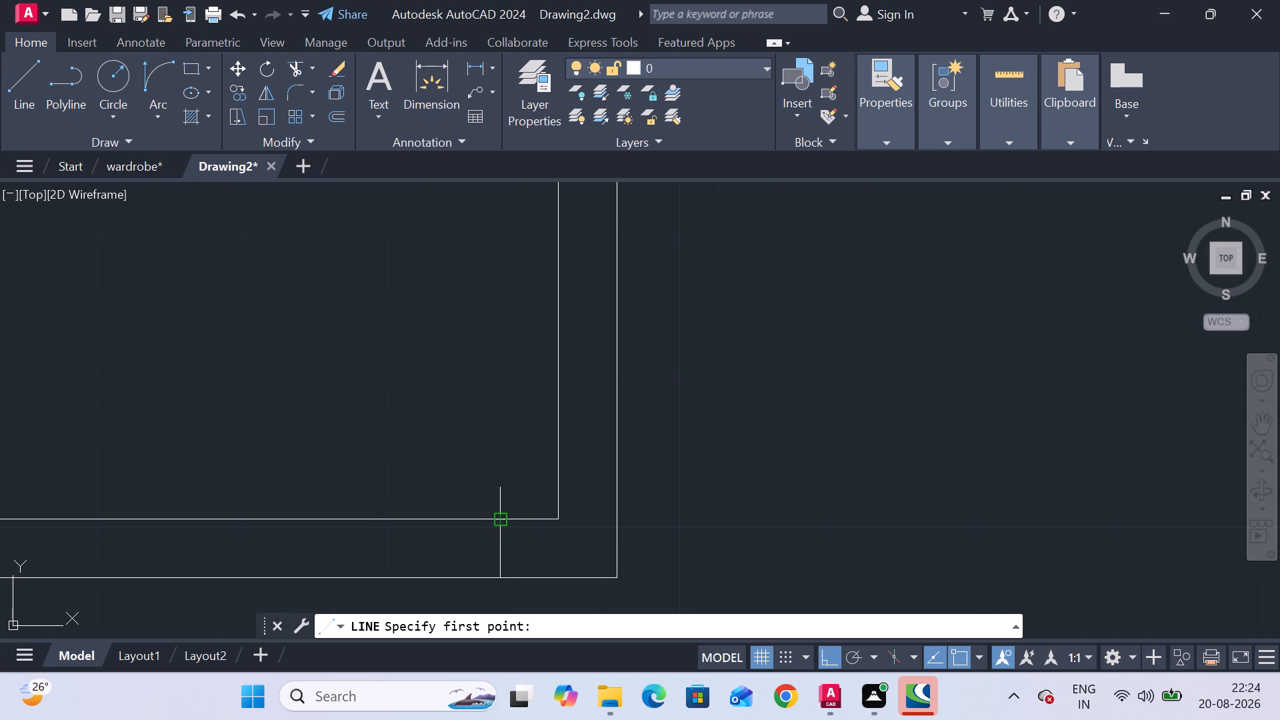
{"action": "left_click", "coordinate": [501, 519]}
{"action": "key", "text": "2"}
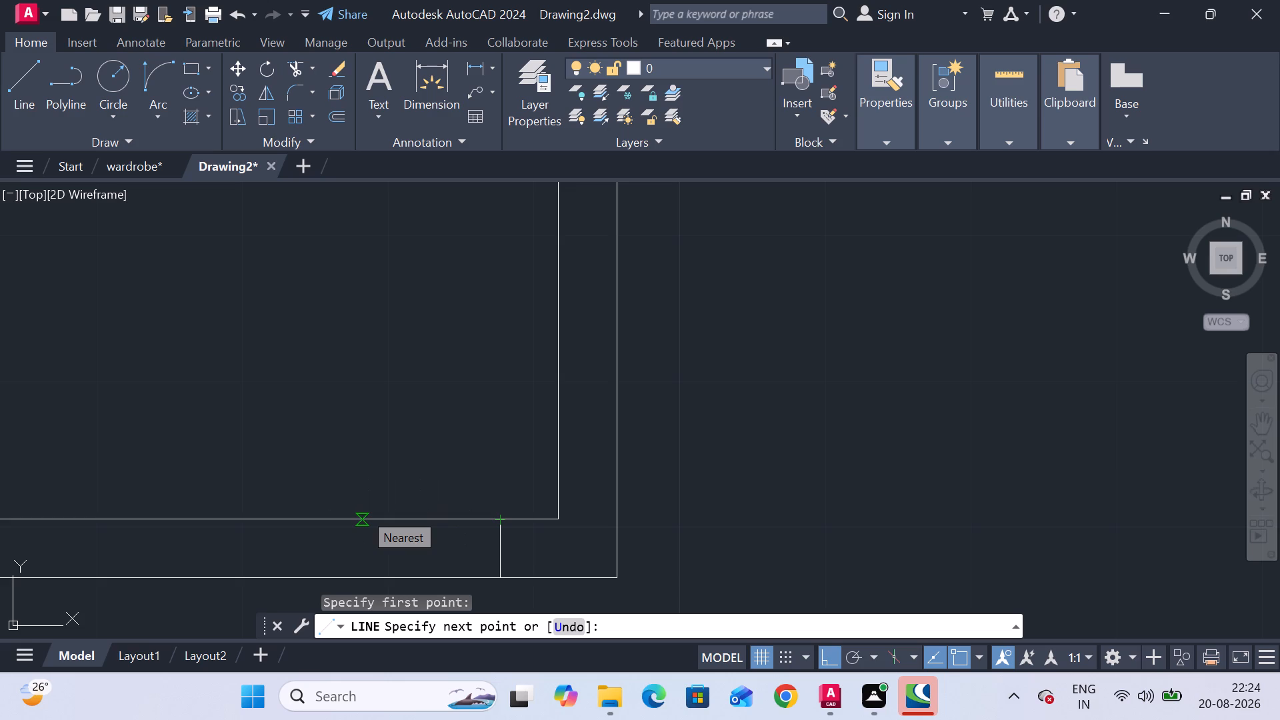
{"action": "key", "text": "apostrophe"}
{"action": "key", "text": "5"}
{"action": "key", "text": "shift+quotedbl"}
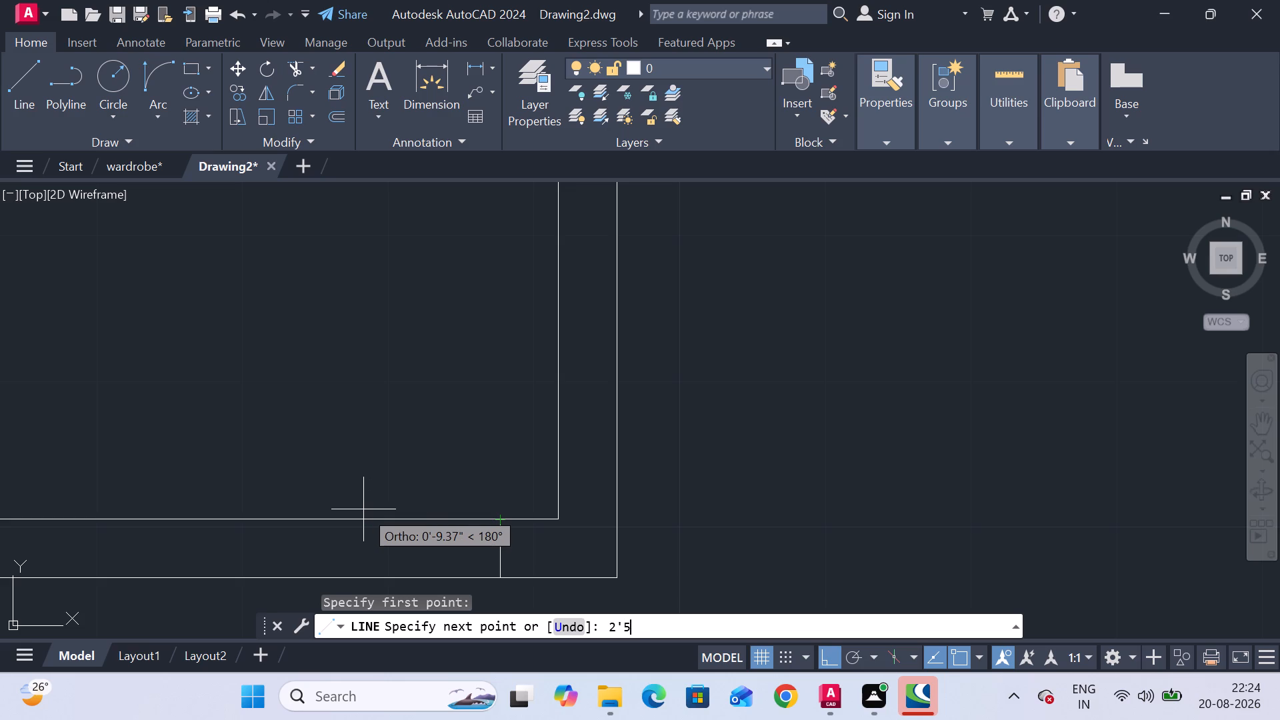
{"action": "key", "text": "Return"}
{"action": "scroll", "coordinate": [357, 540], "scroll_direction": "down", "scroll_amount": 3}
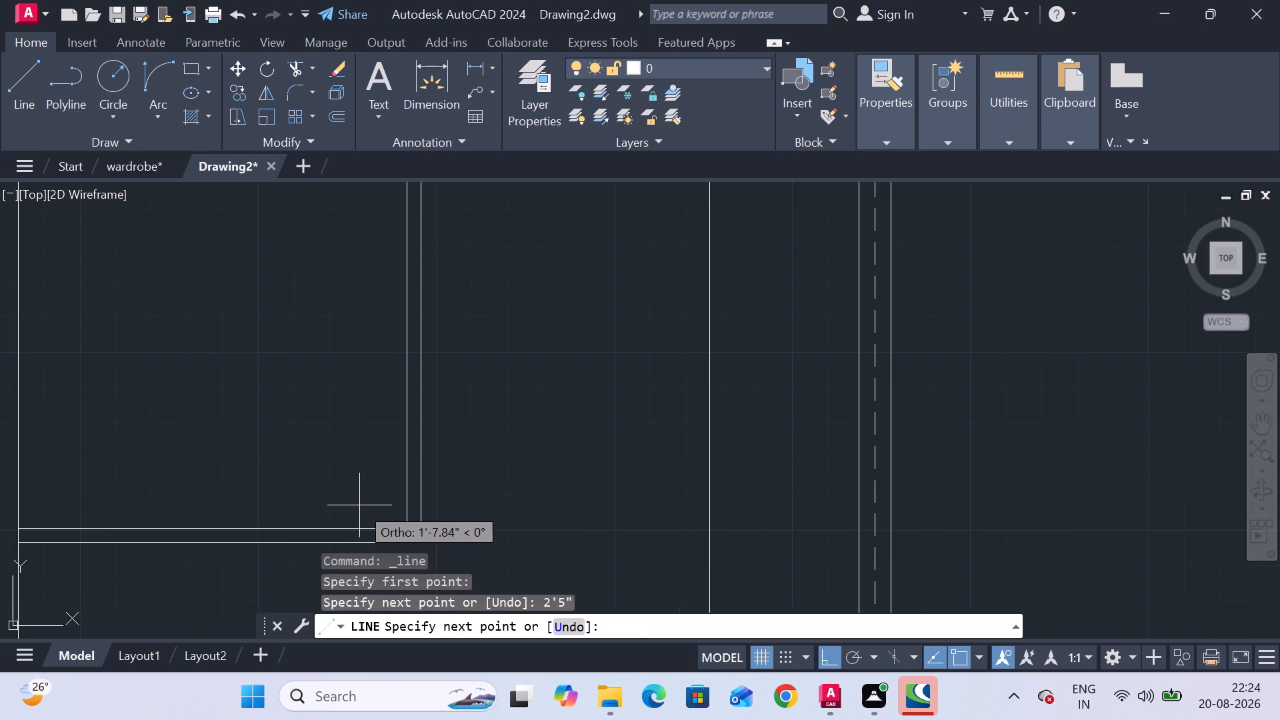
{"action": "middle_click_drag", "start_coordinate": [360, 501], "coordinate": [388, 398]}
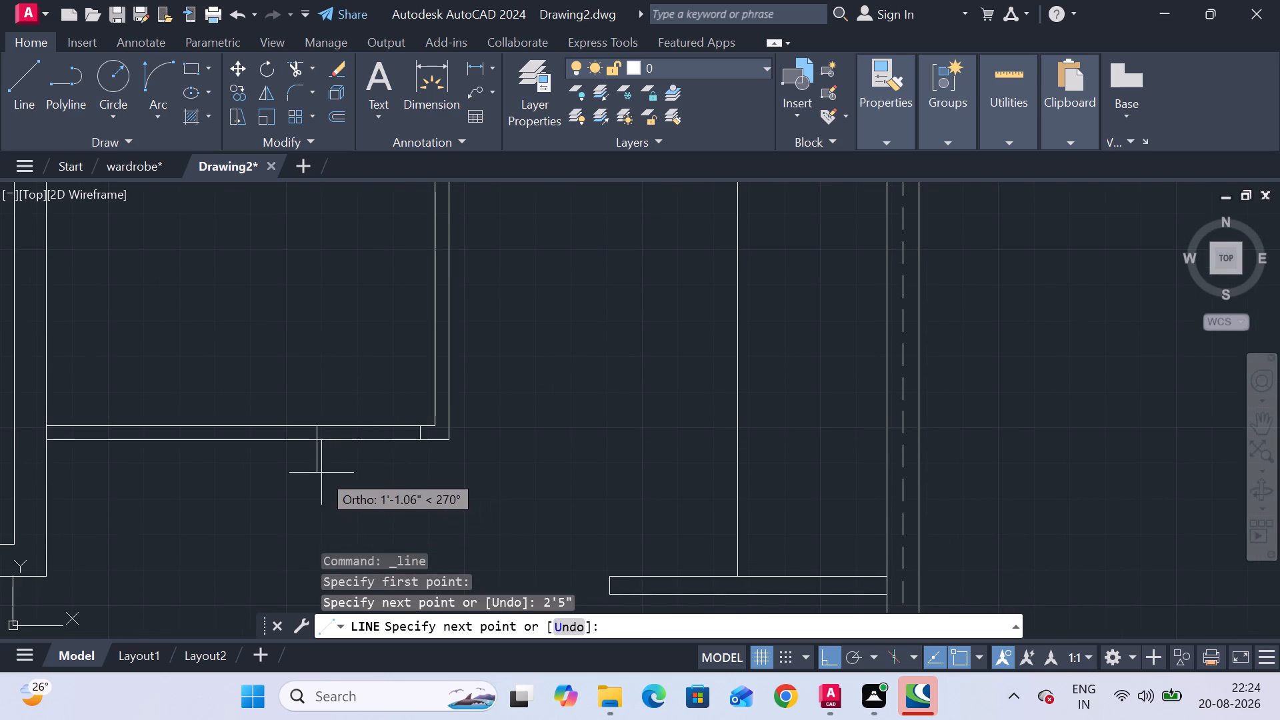
{"action": "scroll", "coordinate": [321, 465], "scroll_direction": "up", "scroll_amount": 5}
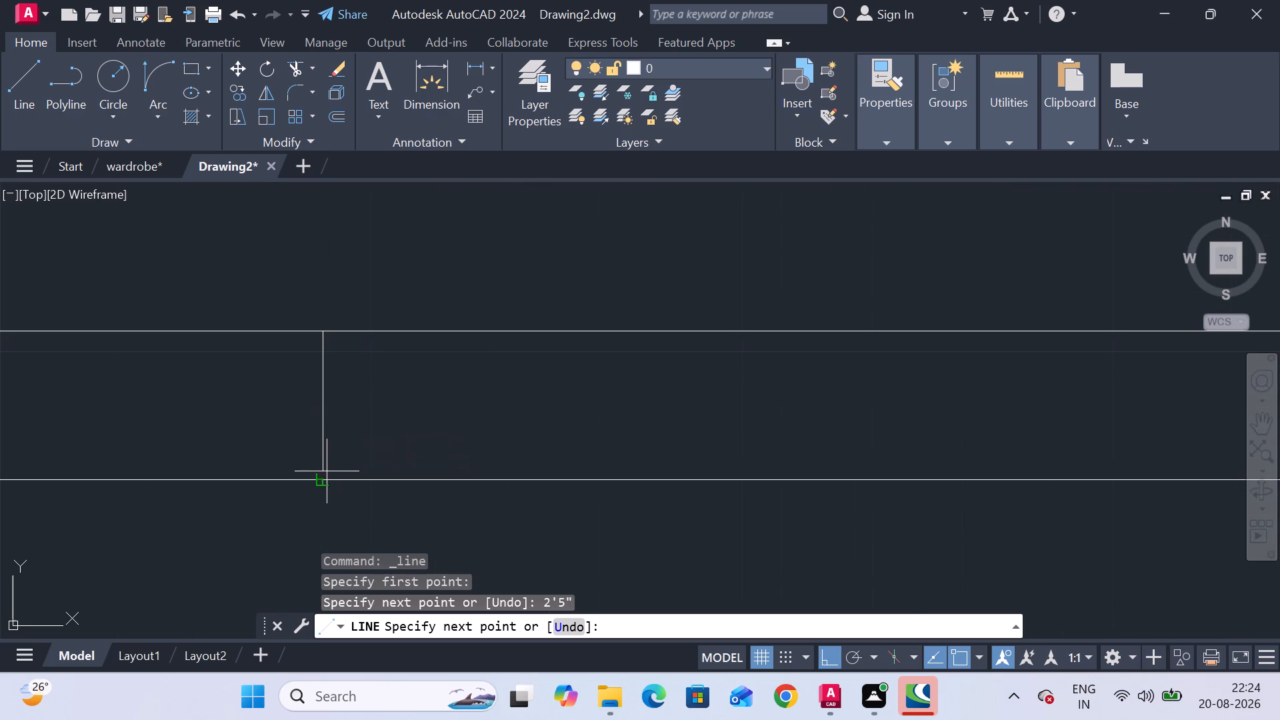
{"action": "left_click", "coordinate": [327, 477]}
{"action": "key", "text": "Escape"}
{"action": "scroll", "coordinate": [469, 485], "scroll_direction": "down", "scroll_amount": 3}
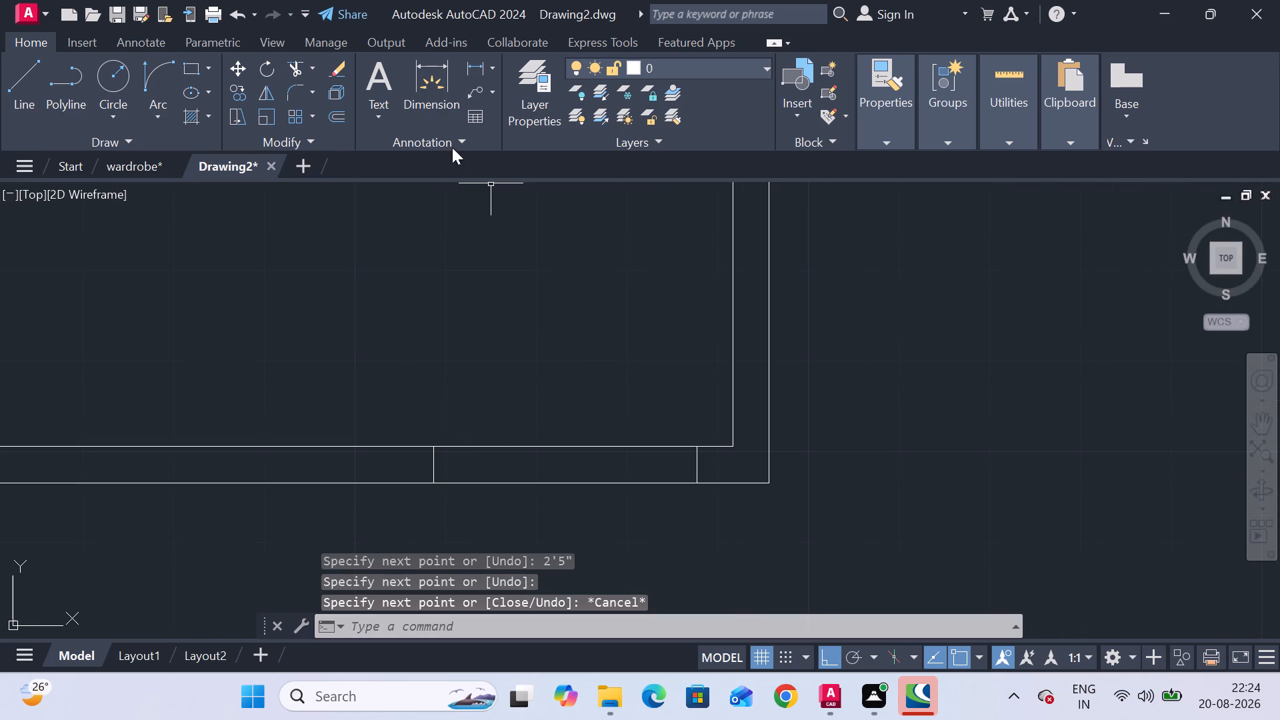
Trim both wall lines between the two jambs to open the middle room's doorway.
{"action": "left_click", "coordinate": [293, 65]}
{"action": "left_click", "coordinate": [554, 395]}
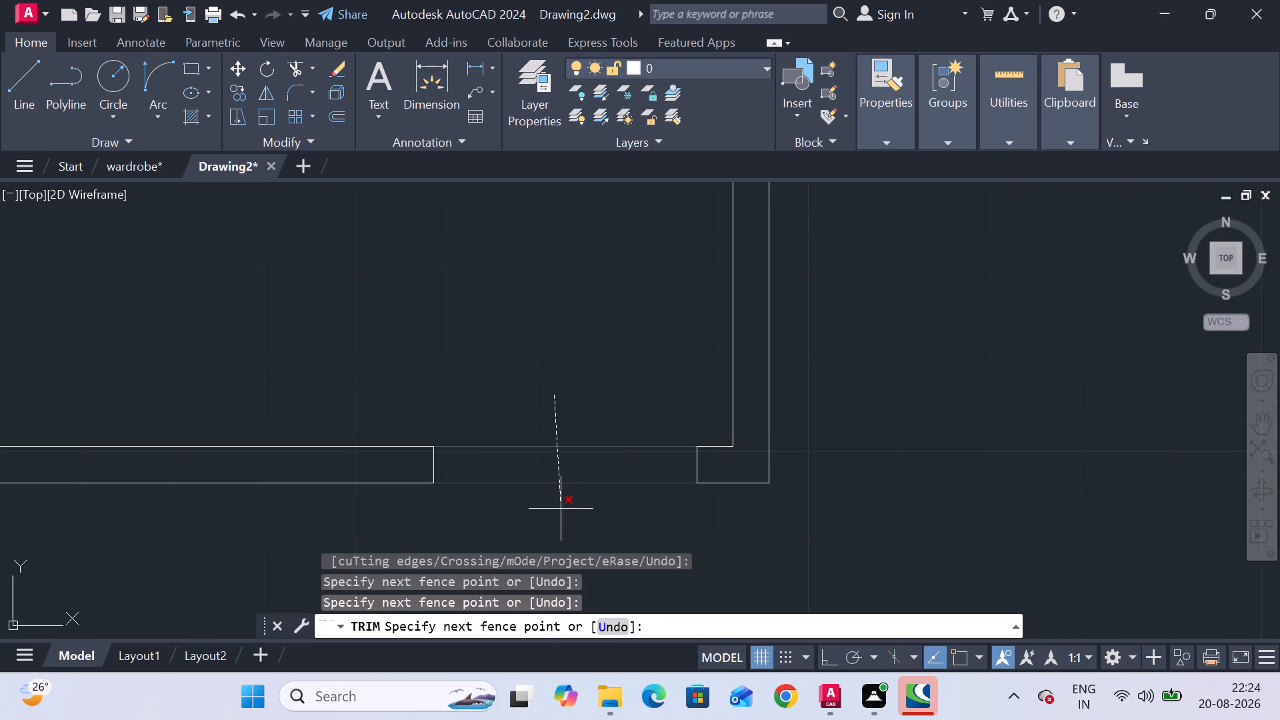
{"action": "left_click", "coordinate": [561, 510]}
{"action": "scroll", "coordinate": [561, 510], "scroll_direction": "down", "scroll_amount": 3}
{"action": "middle_click_drag", "start_coordinate": [561, 507], "coordinate": [561, 412]}
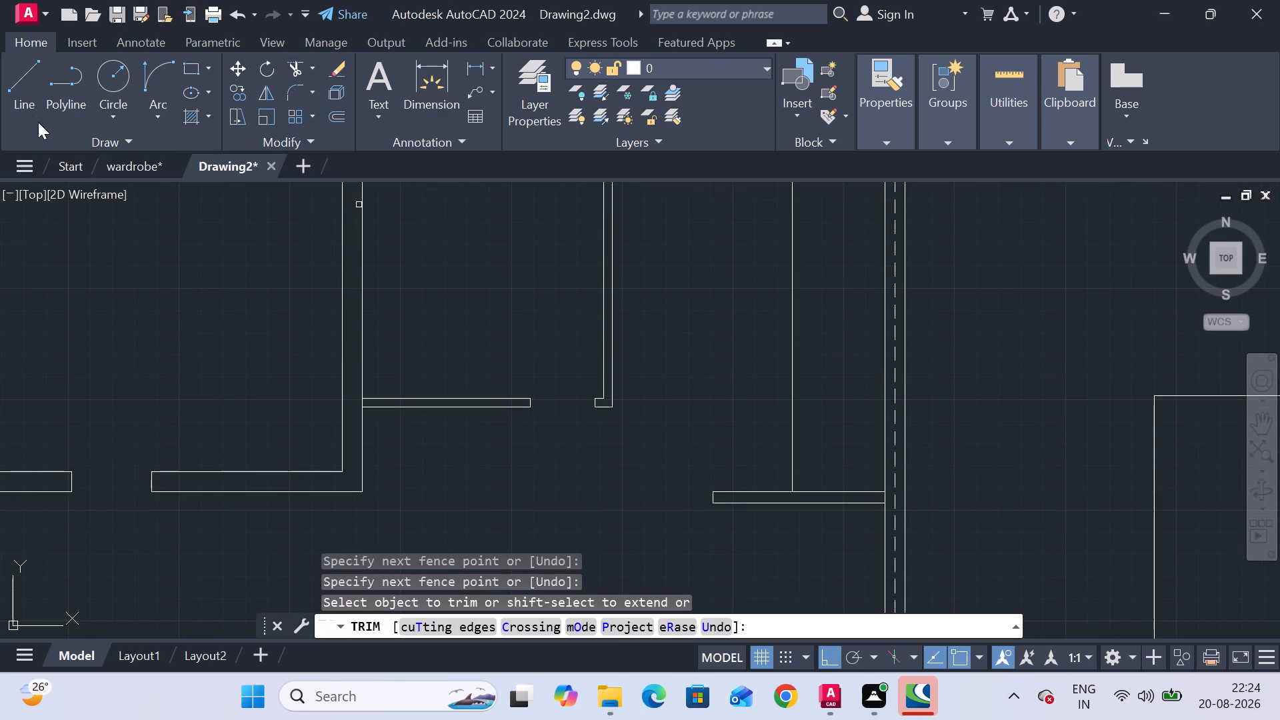
Draw a rectangular outline about 5' wide and 1'10" deep beneath the middle room's lower wall, closing against the left wall.
{"action": "left_click", "coordinate": [25, 101]}
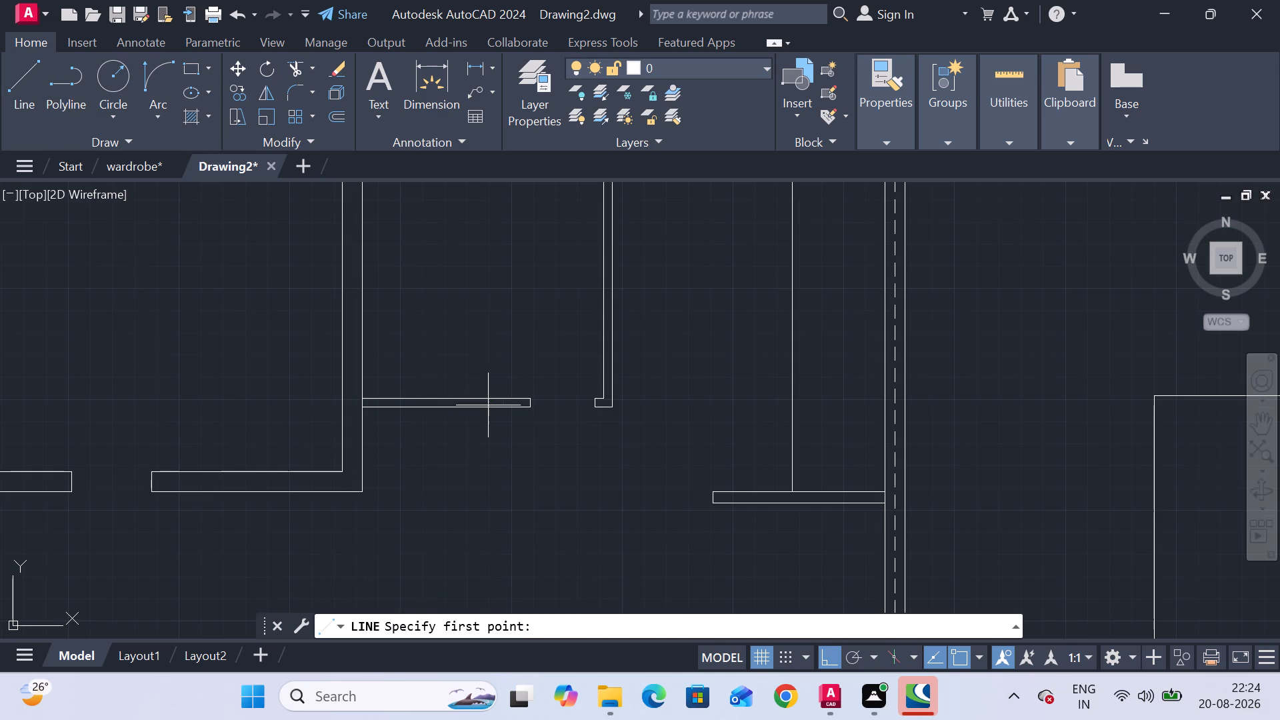
{"action": "scroll", "coordinate": [493, 412], "scroll_direction": "up", "scroll_amount": 3}
{"action": "left_click", "coordinate": [511, 399]}
{"action": "scroll", "coordinate": [503, 506], "scroll_direction": "down", "scroll_amount": 3}
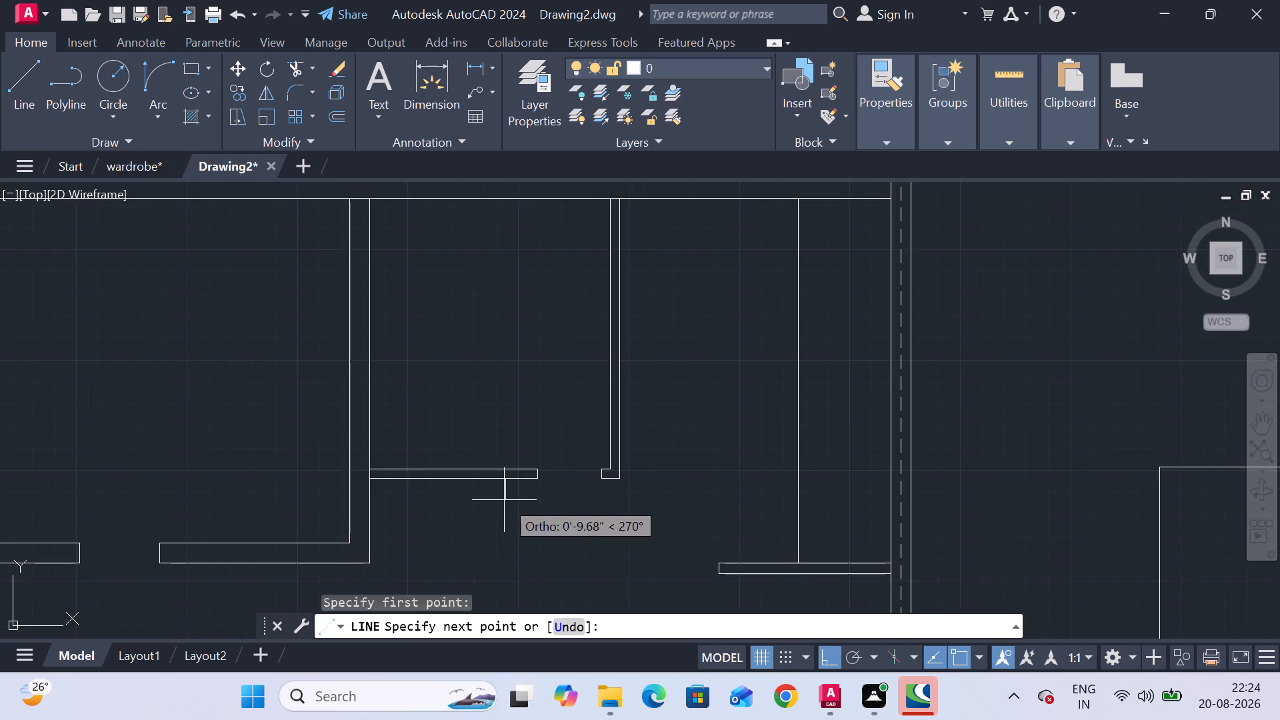
{"action": "middle_click_drag", "start_coordinate": [504, 499], "coordinate": [507, 477]}
{"action": "scroll", "coordinate": [503, 509], "scroll_direction": "up", "scroll_amount": 2}
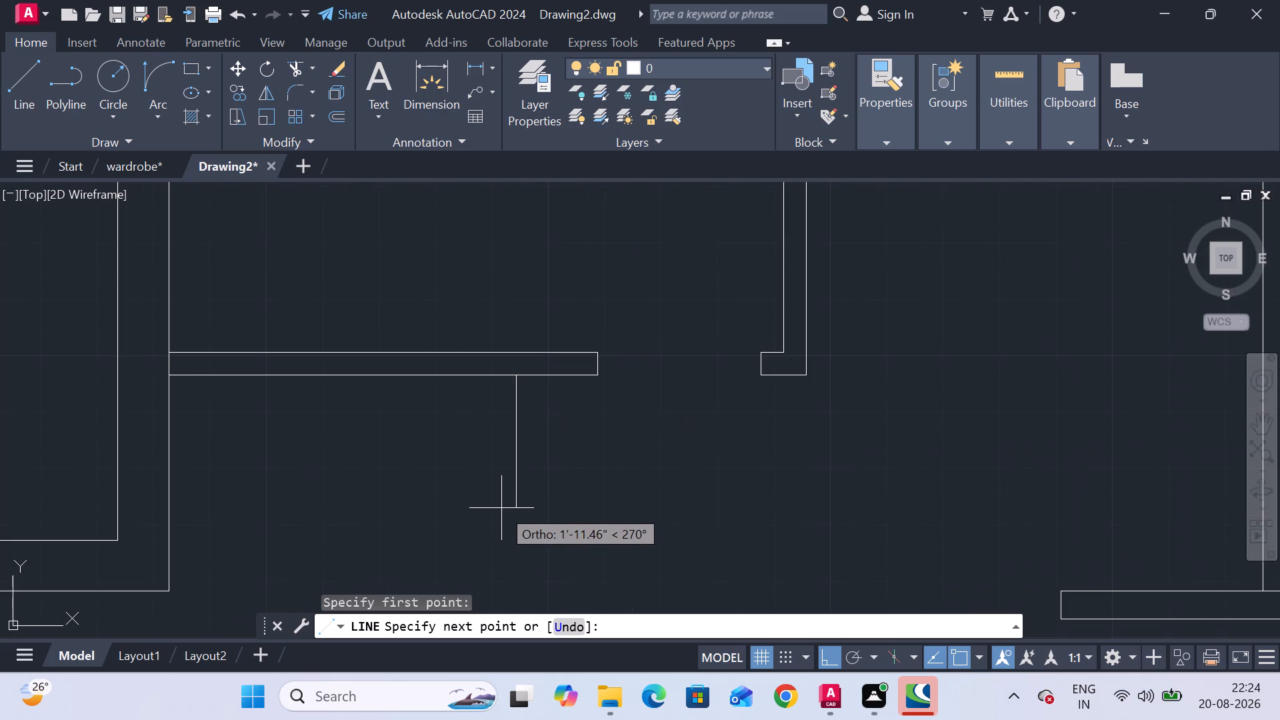
{"action": "left_click", "coordinate": [498, 498]}
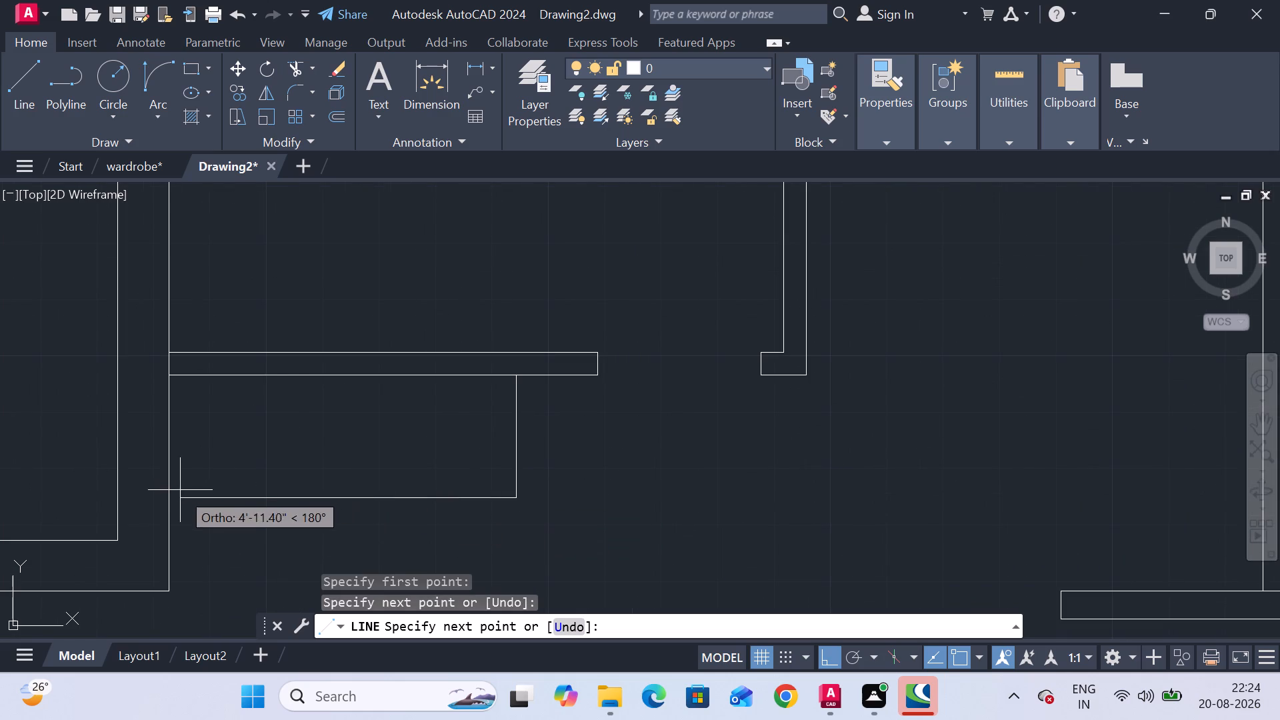
{"action": "left_click", "coordinate": [172, 499]}
{"action": "key", "text": "Escape"}
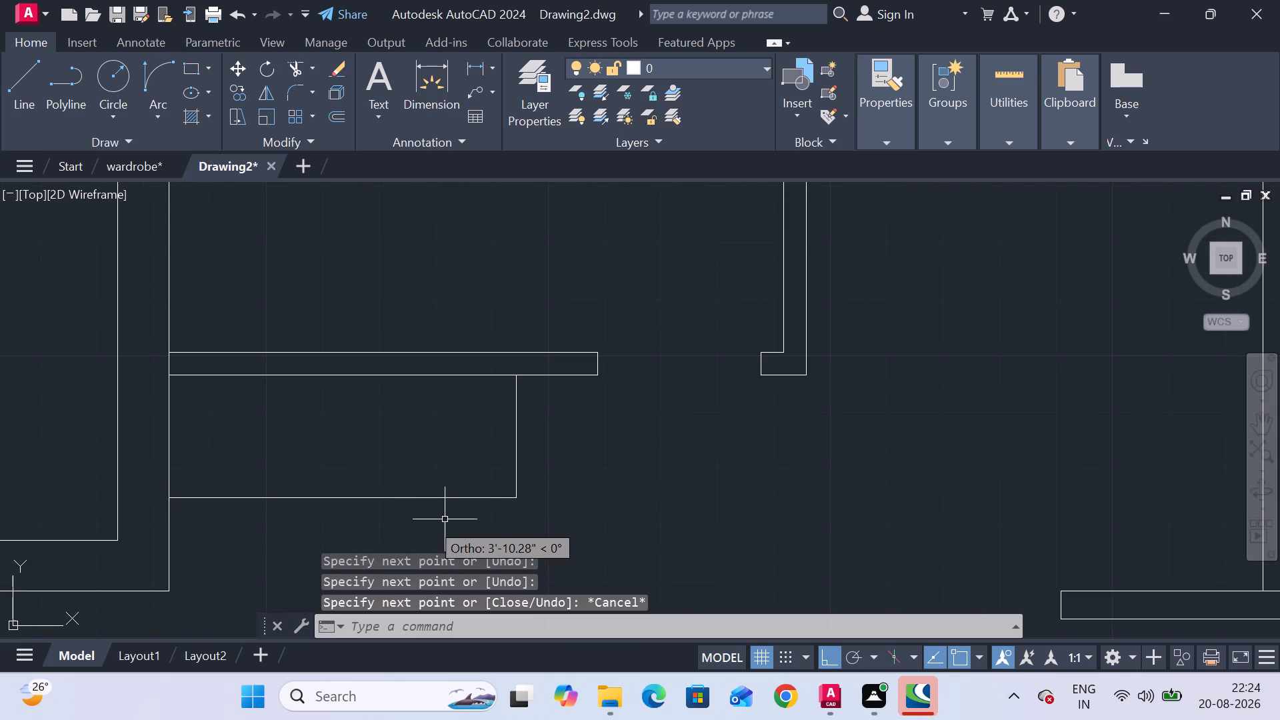
Draw a line 14'6" down the left wall from the left room's lower wall corner, continuing about 12' horizontally into the floor area.
{"action": "scroll", "coordinate": [507, 506], "scroll_direction": "down", "scroll_amount": 2}
{"action": "middle_click_drag", "start_coordinate": [551, 494], "coordinate": [527, 433]}
{"action": "scroll", "coordinate": [577, 465], "scroll_direction": "down", "scroll_amount": 1}
{"action": "middle_click_drag", "start_coordinate": [577, 465], "coordinate": [577, 439]}
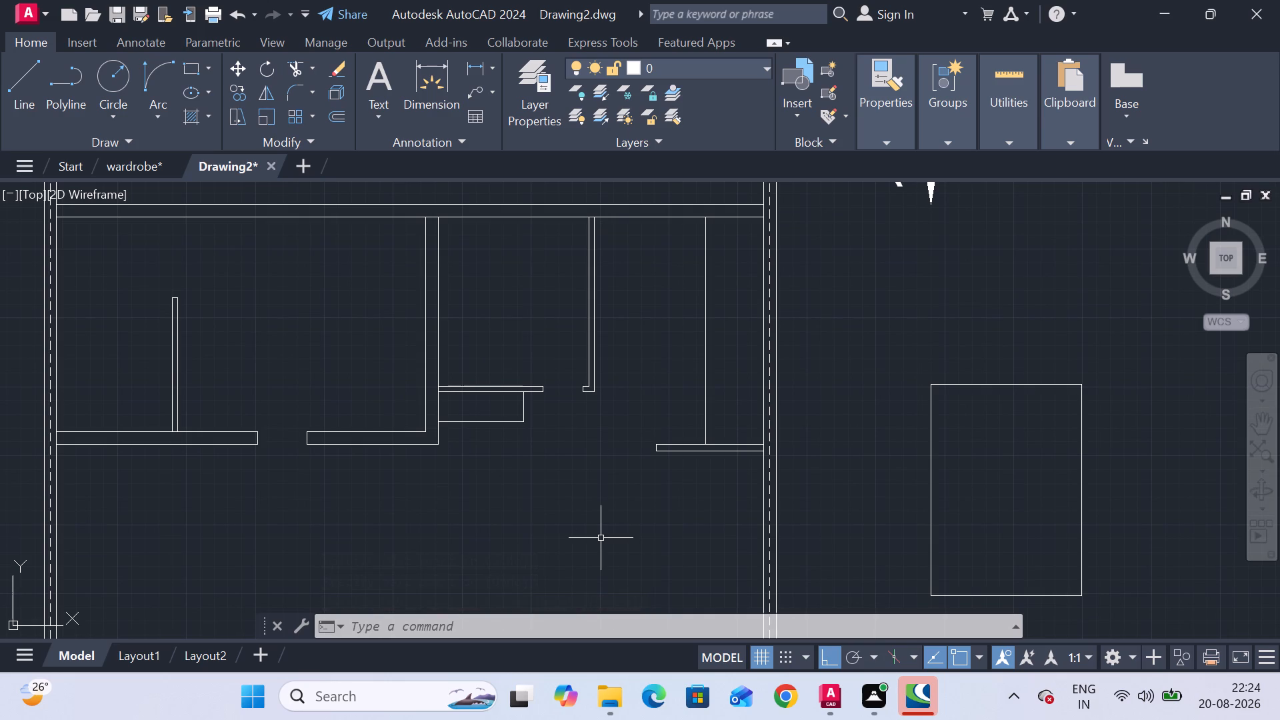
{"action": "left_click", "coordinate": [13, 95]}
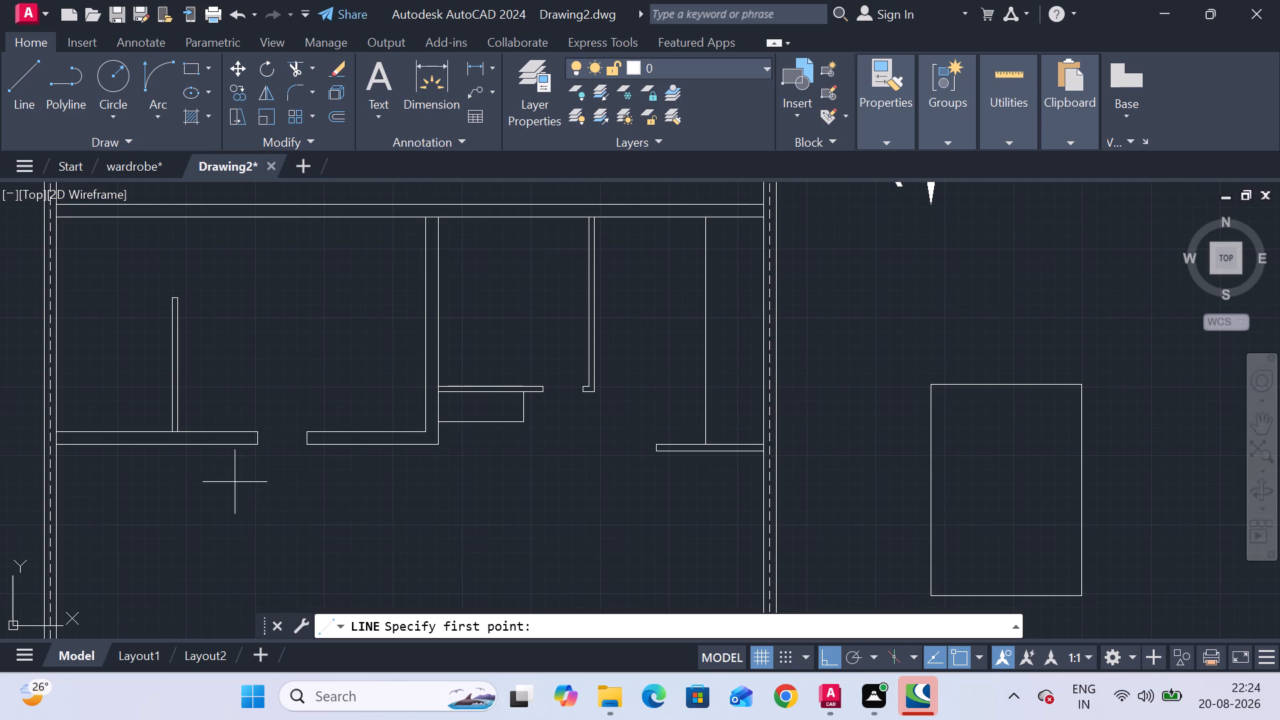
{"action": "middle_click_drag", "start_coordinate": [235, 482], "coordinate": [311, 385]}
{"action": "middle_click_drag", "start_coordinate": [323, 465], "coordinate": [365, 392]}
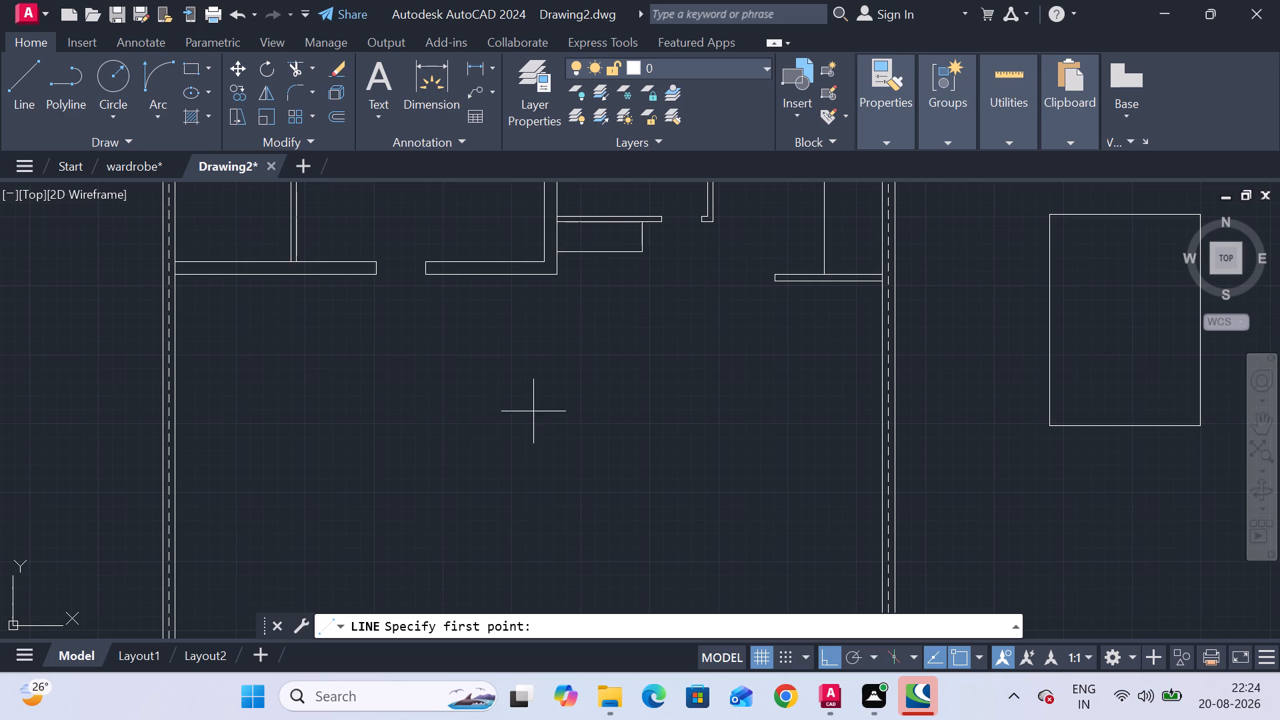
{"action": "left_click", "coordinate": [172, 278]}
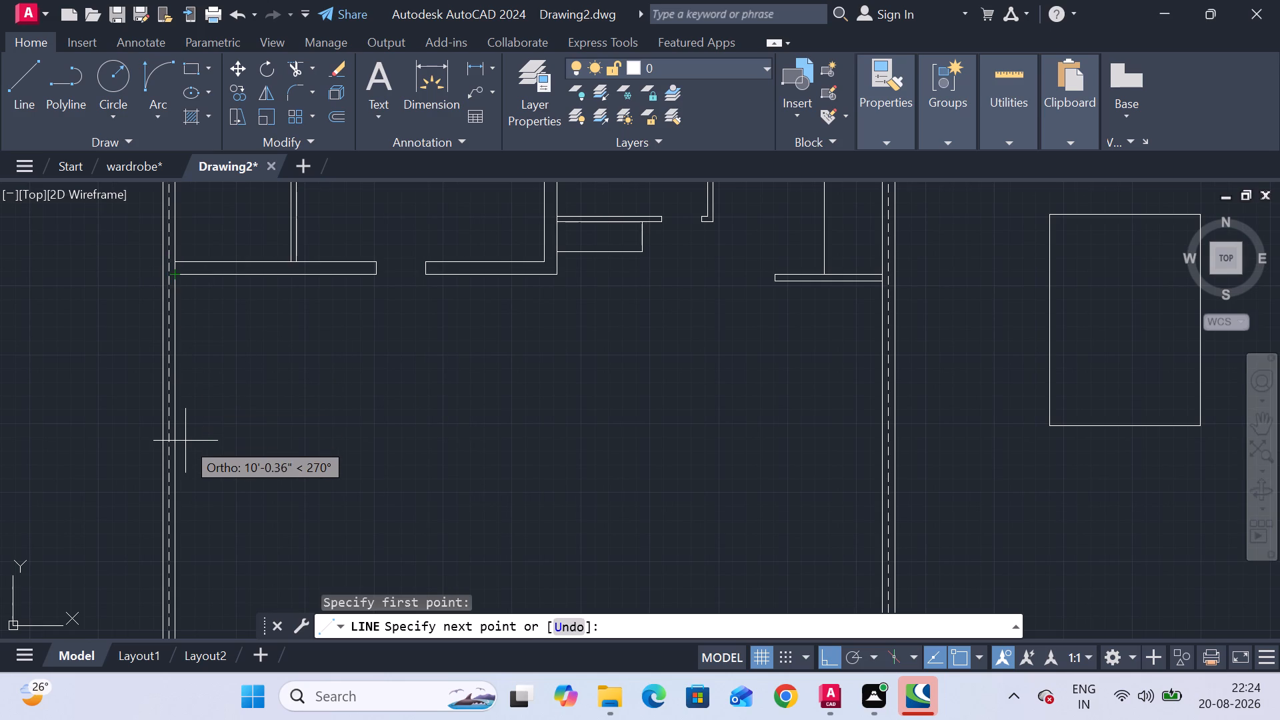
{"action": "type", "text": "14'"}
{"action": "key", "text": "6"}
{"action": "key", "text": "shift+quotedbl"}
{"action": "key", "text": "Return"}
{"action": "scroll", "coordinate": [441, 476], "scroll_direction": "down", "scroll_amount": 1}
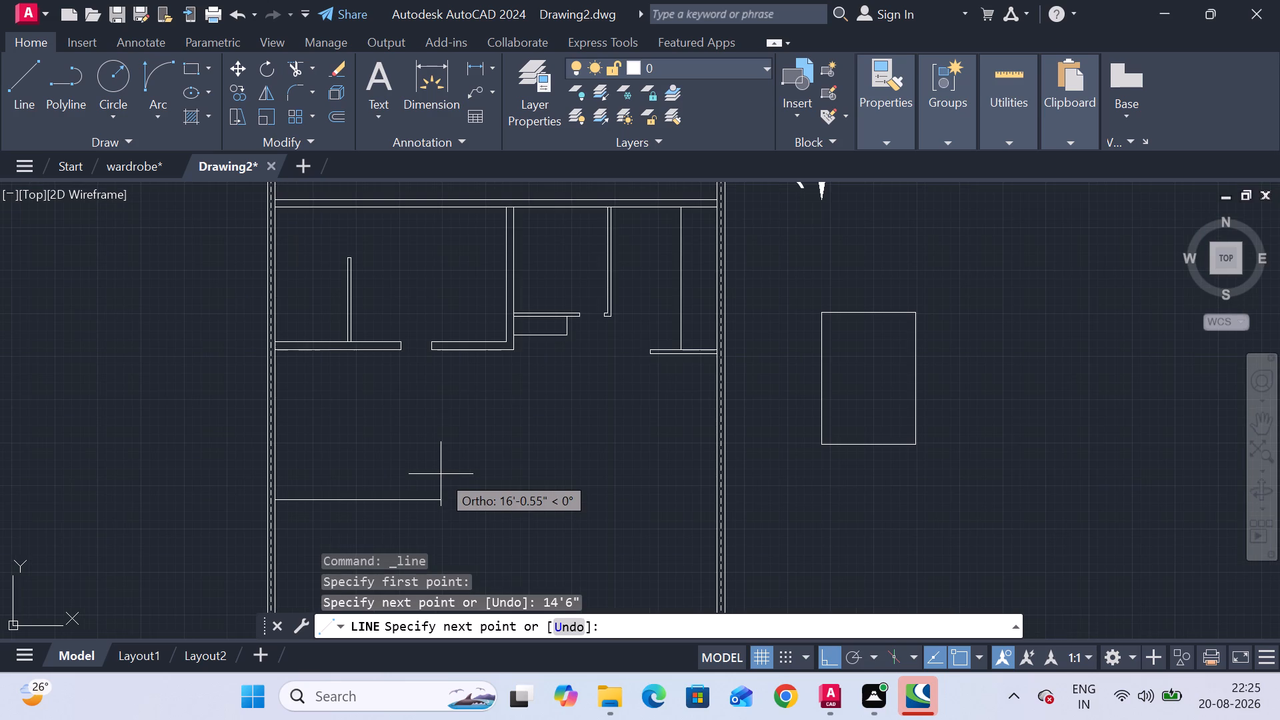
{"action": "scroll", "coordinate": [412, 483], "scroll_direction": "up", "scroll_amount": 1}
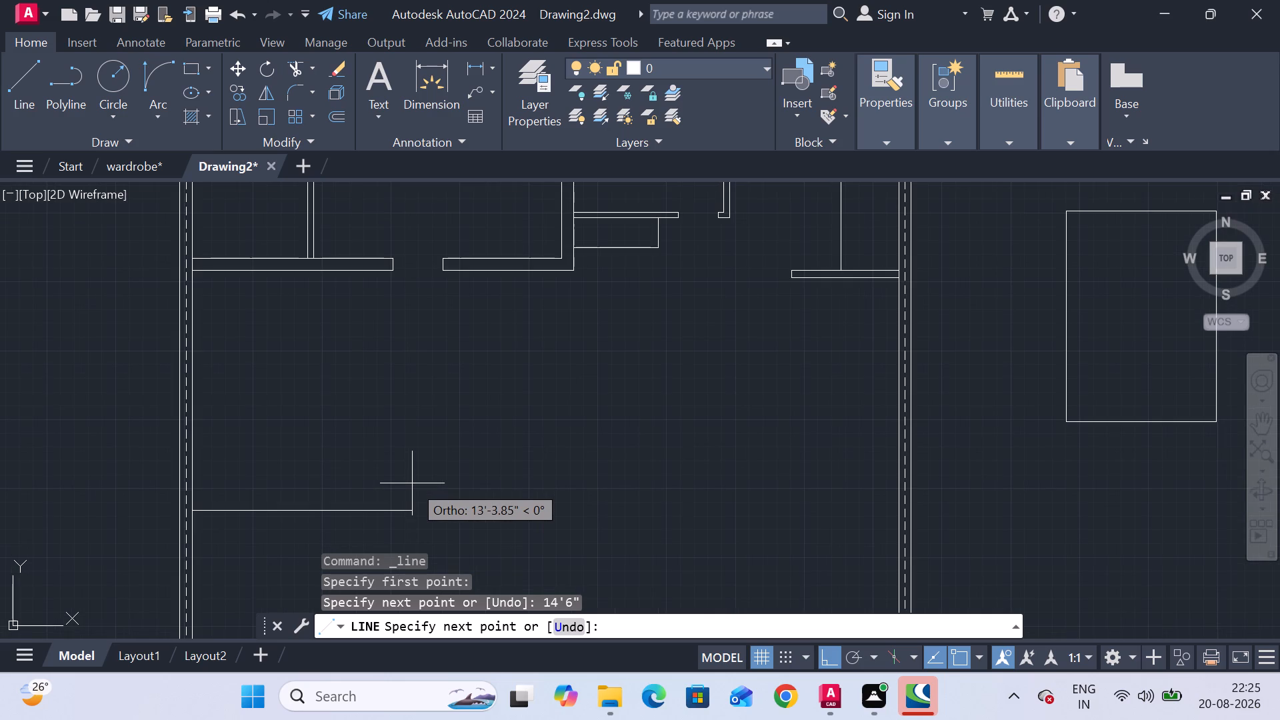
{"action": "scroll", "coordinate": [421, 487], "scroll_direction": "down", "scroll_amount": 1}
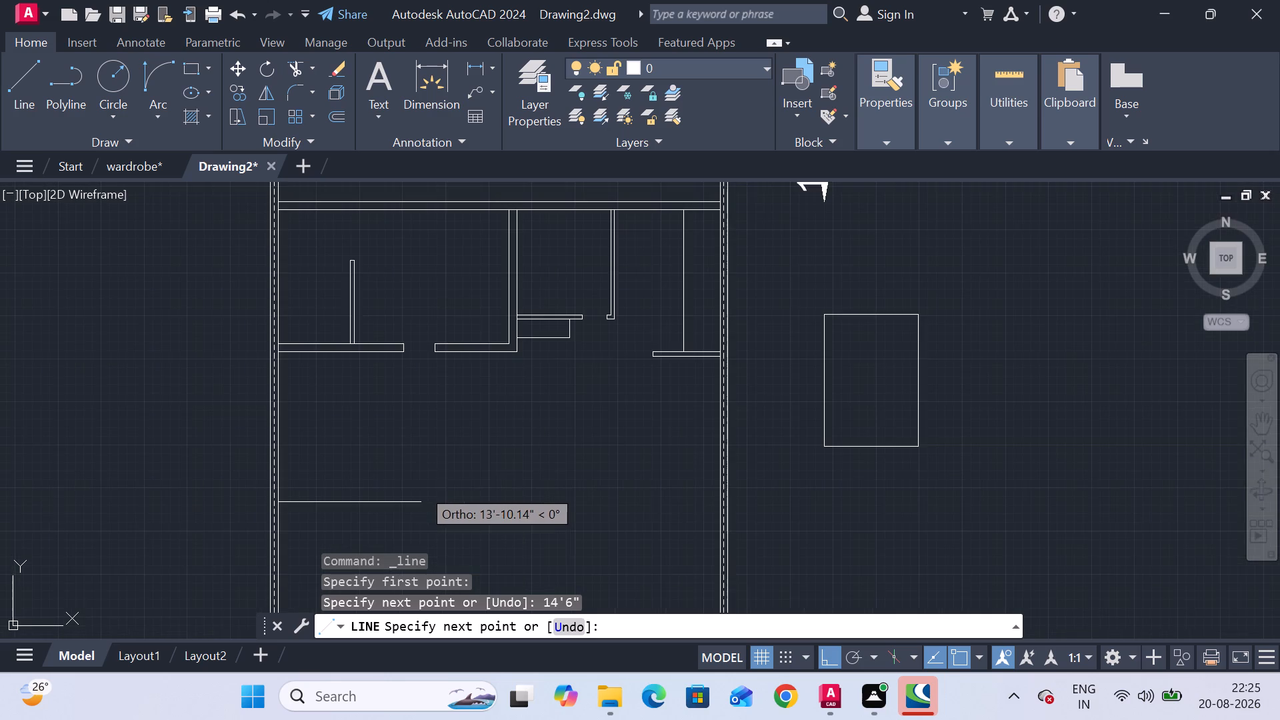
{"action": "middle_click_drag", "start_coordinate": [421, 487], "coordinate": [417, 433]}
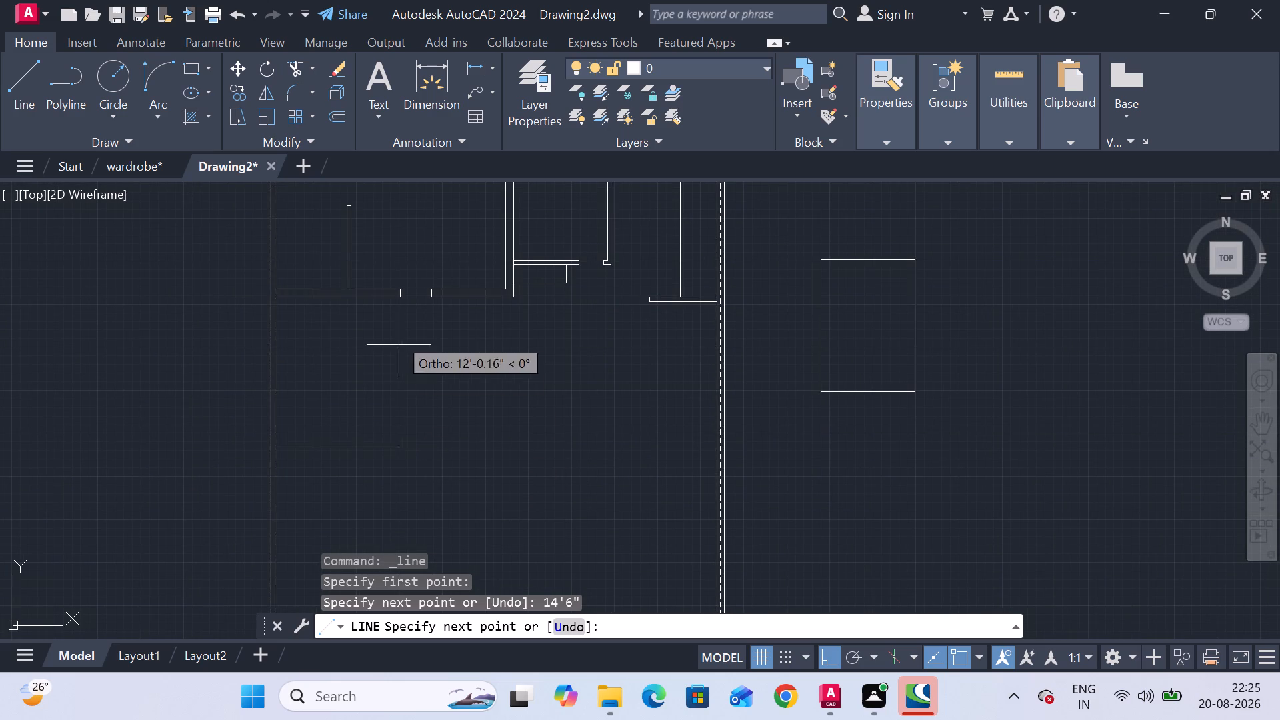
{"action": "left_click", "coordinate": [400, 447]}
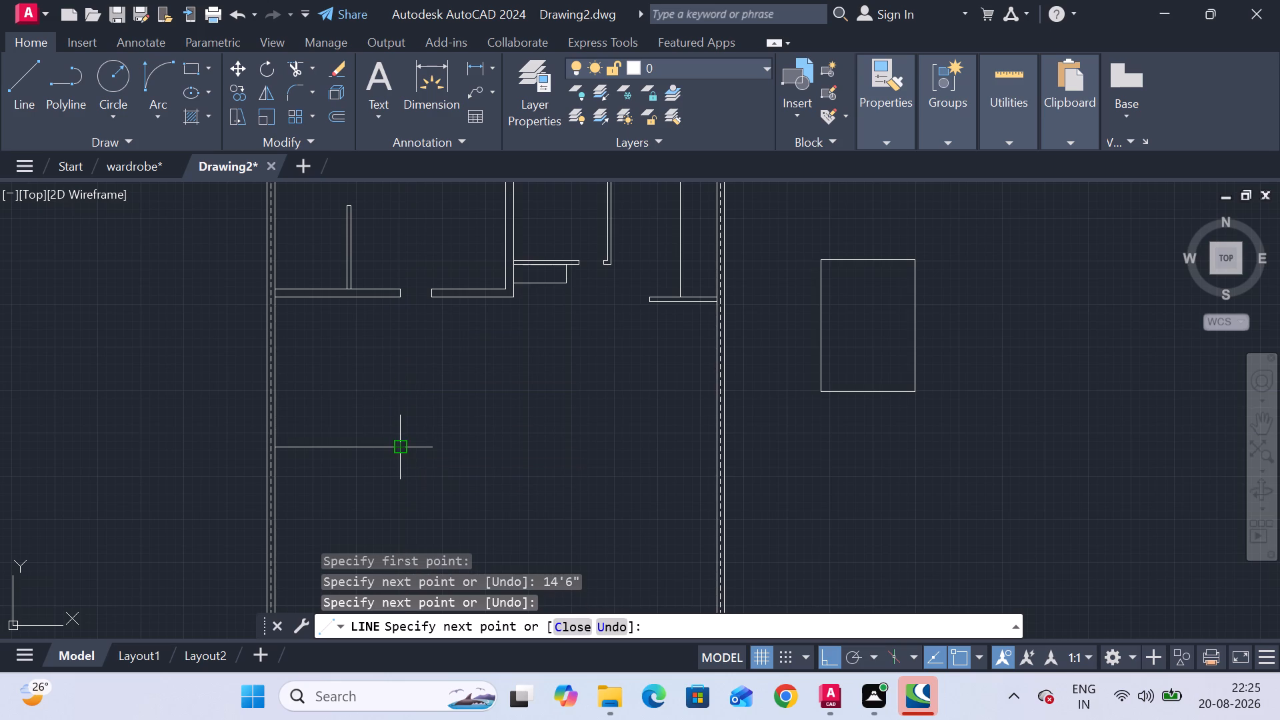
{"action": "key", "text": "Escape"}
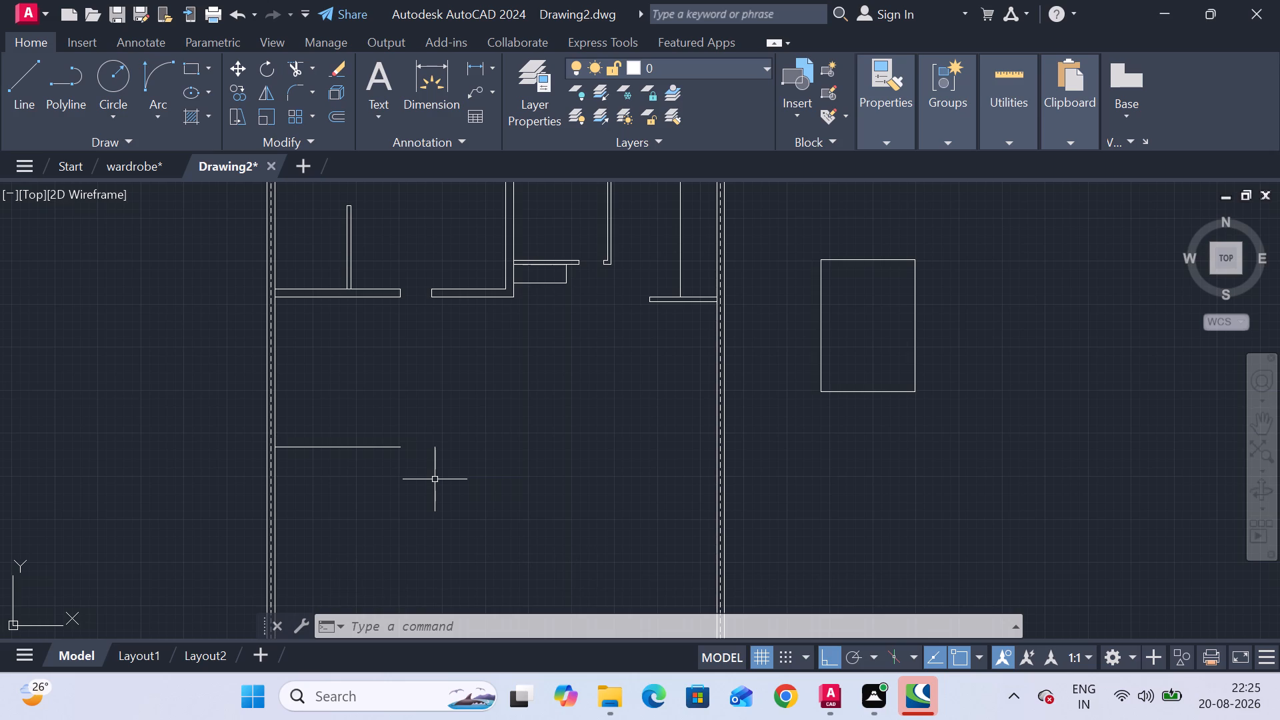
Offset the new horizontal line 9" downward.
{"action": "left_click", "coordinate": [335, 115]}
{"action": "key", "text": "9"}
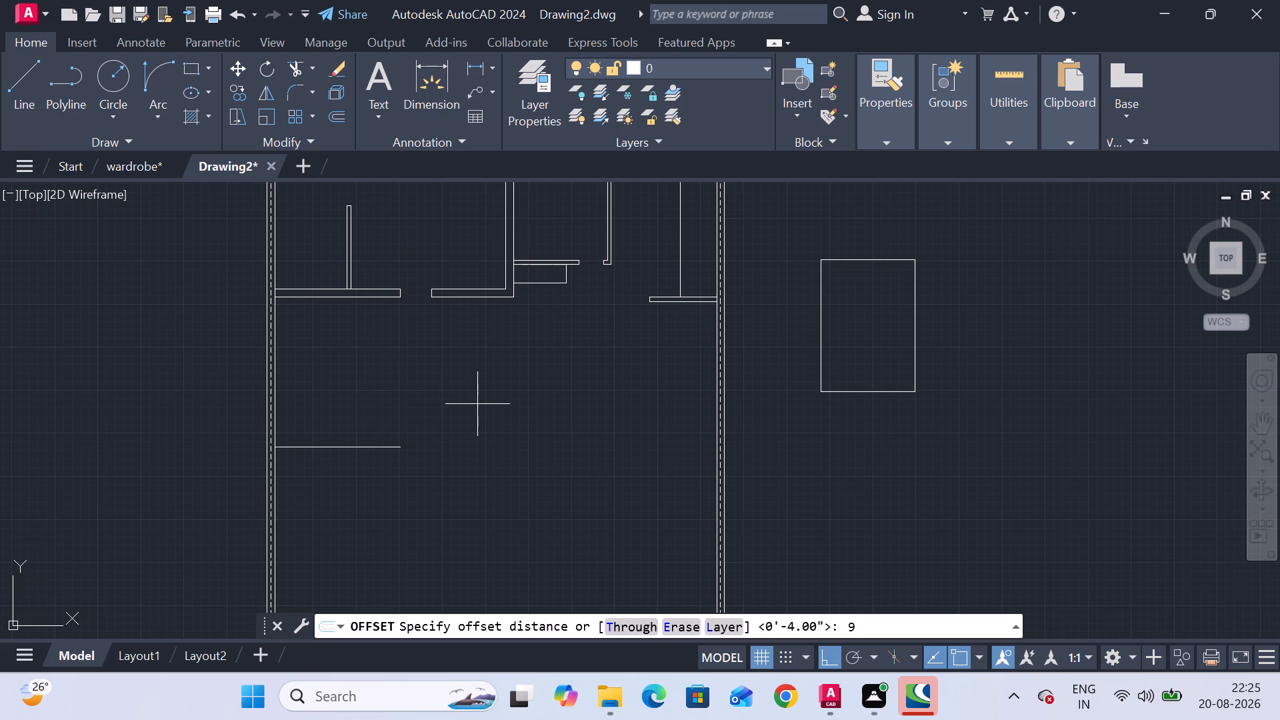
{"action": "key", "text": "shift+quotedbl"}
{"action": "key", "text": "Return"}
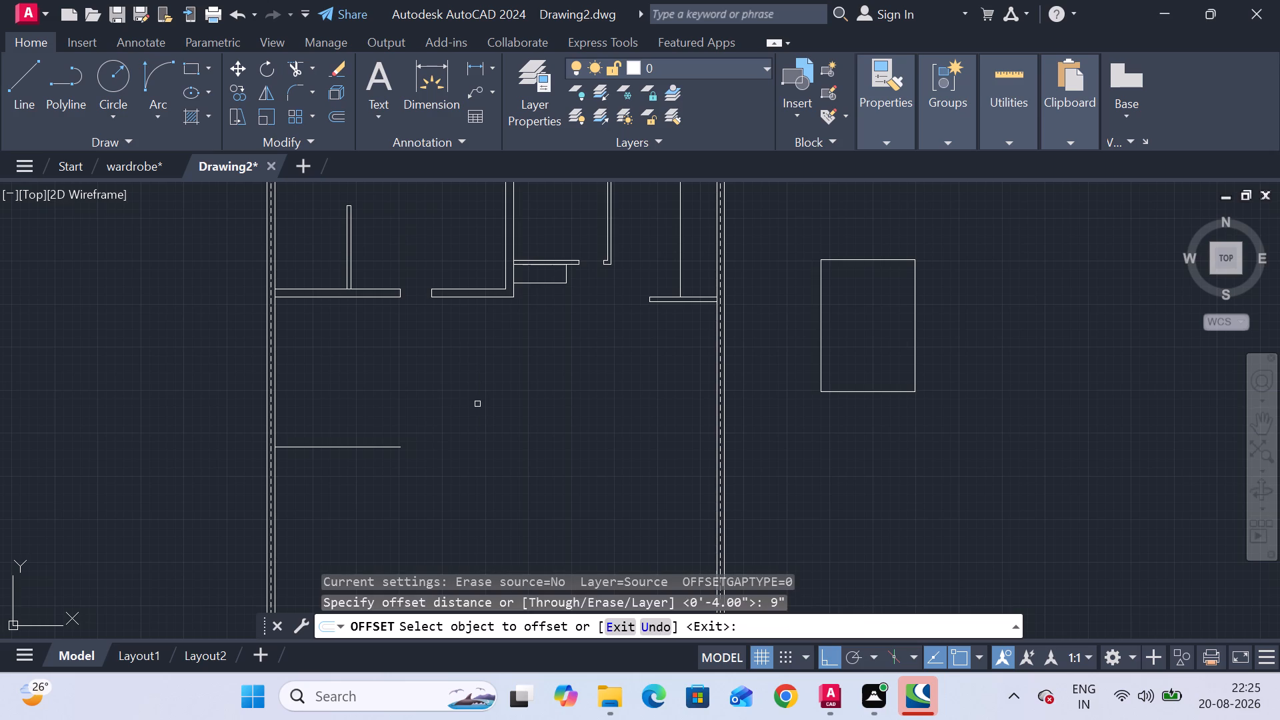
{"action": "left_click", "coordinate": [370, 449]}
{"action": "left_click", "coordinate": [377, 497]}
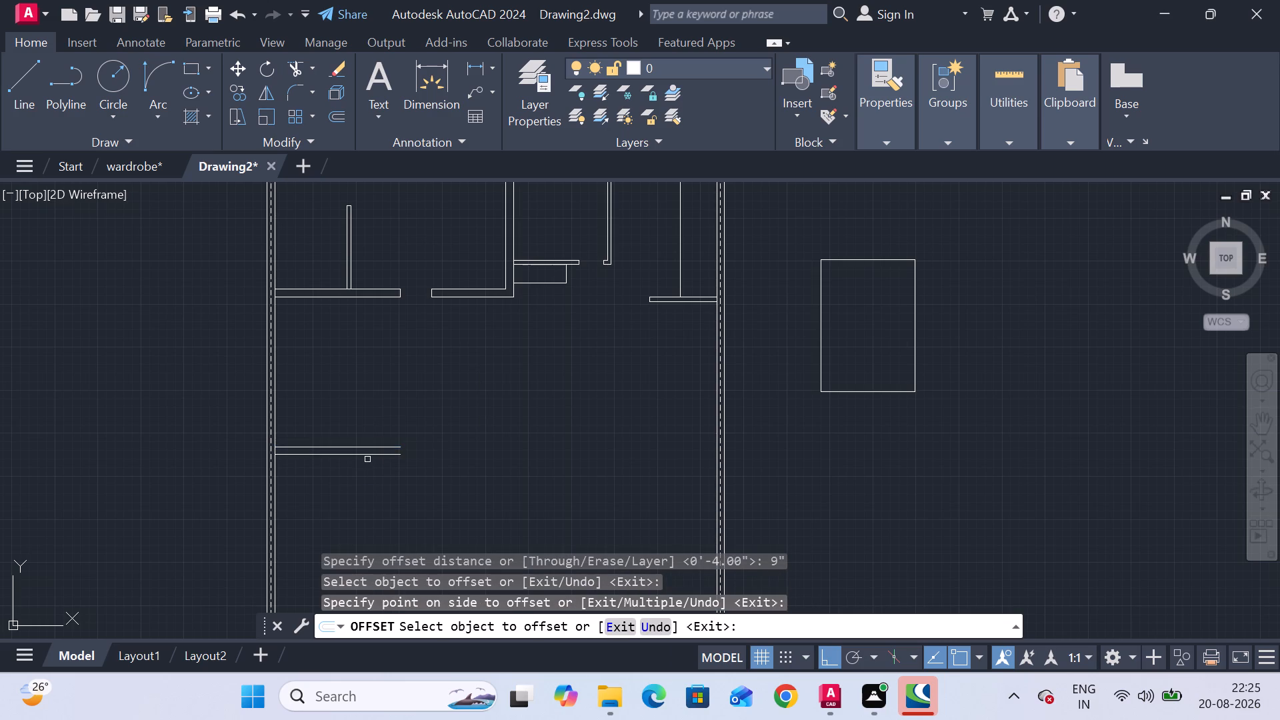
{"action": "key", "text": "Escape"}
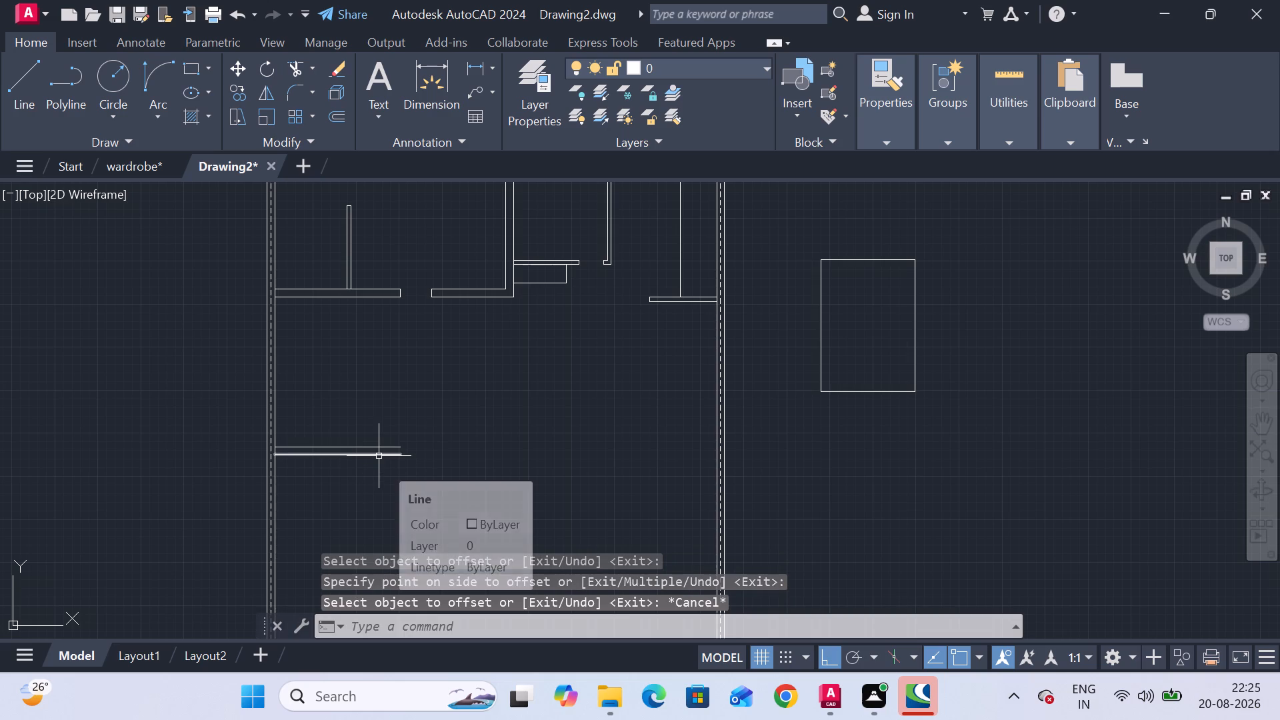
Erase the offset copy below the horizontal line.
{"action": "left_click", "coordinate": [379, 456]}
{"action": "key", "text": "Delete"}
Start a new line in the area below the upper rooms.
{"action": "middle_click_drag", "start_coordinate": [570, 426], "coordinate": [564, 429]}
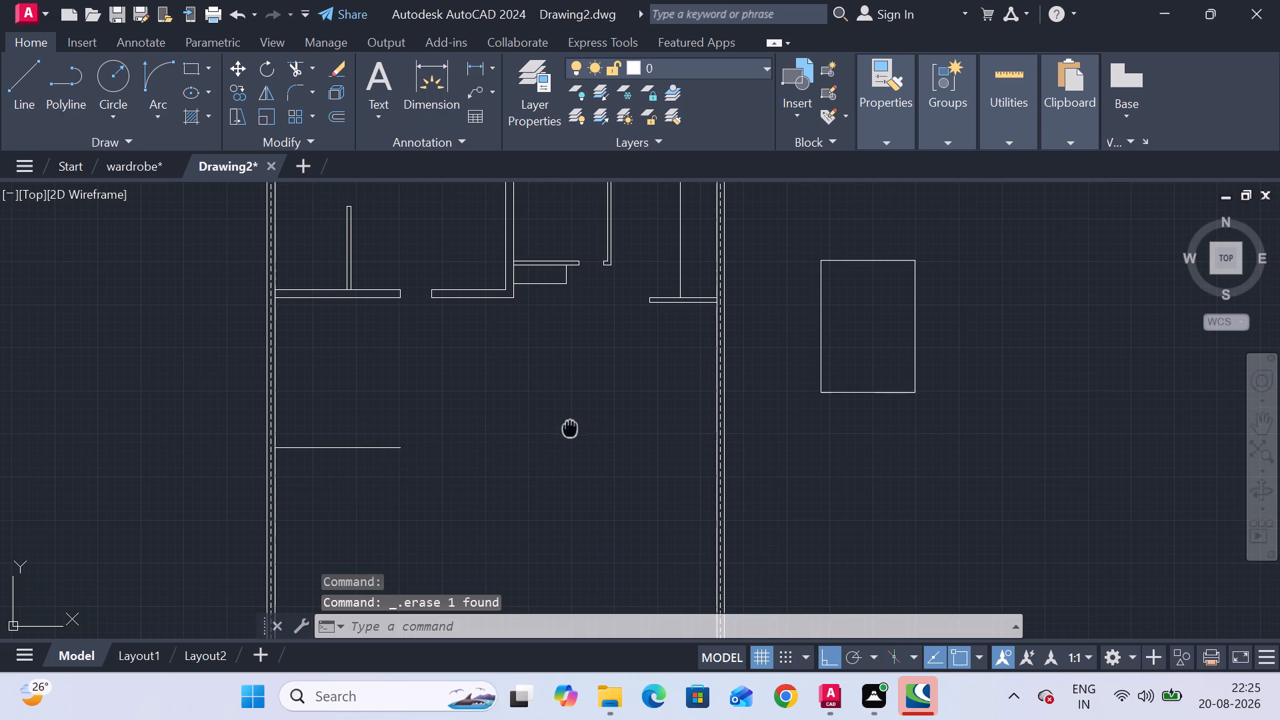
{"action": "middle_click_drag", "start_coordinate": [564, 429], "coordinate": [499, 457]}
{"action": "left_click", "coordinate": [17, 75]}
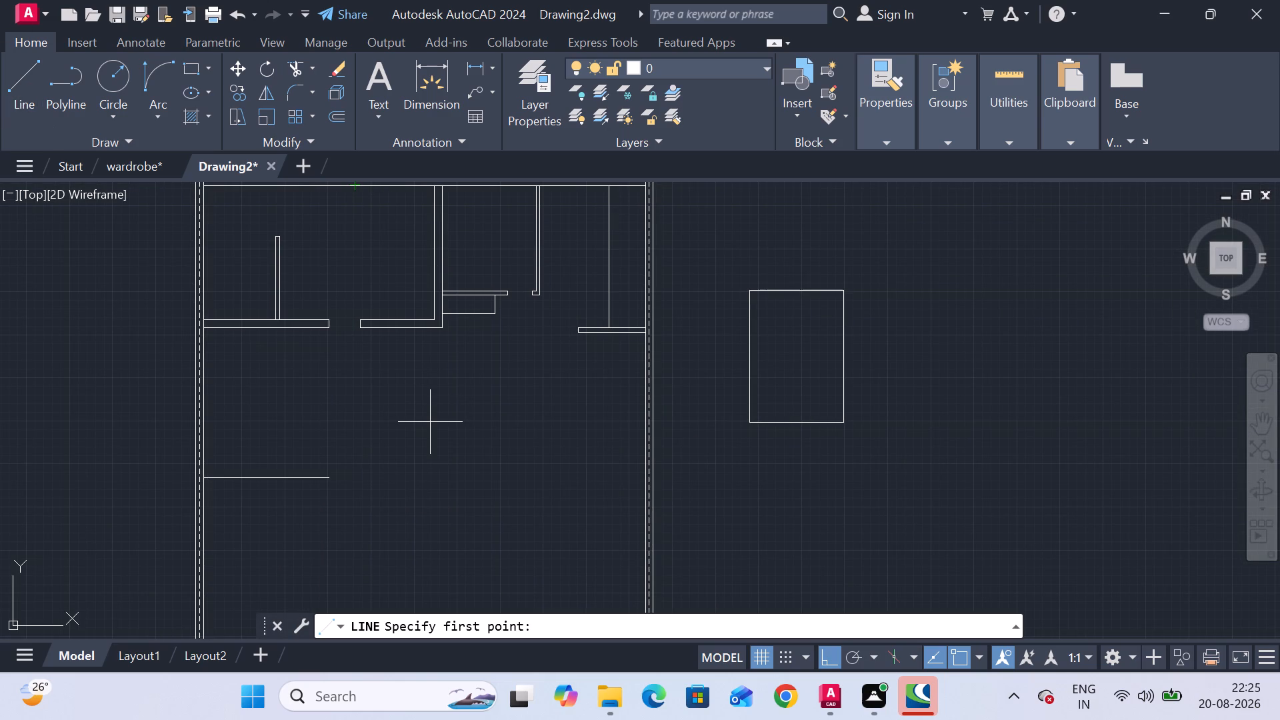
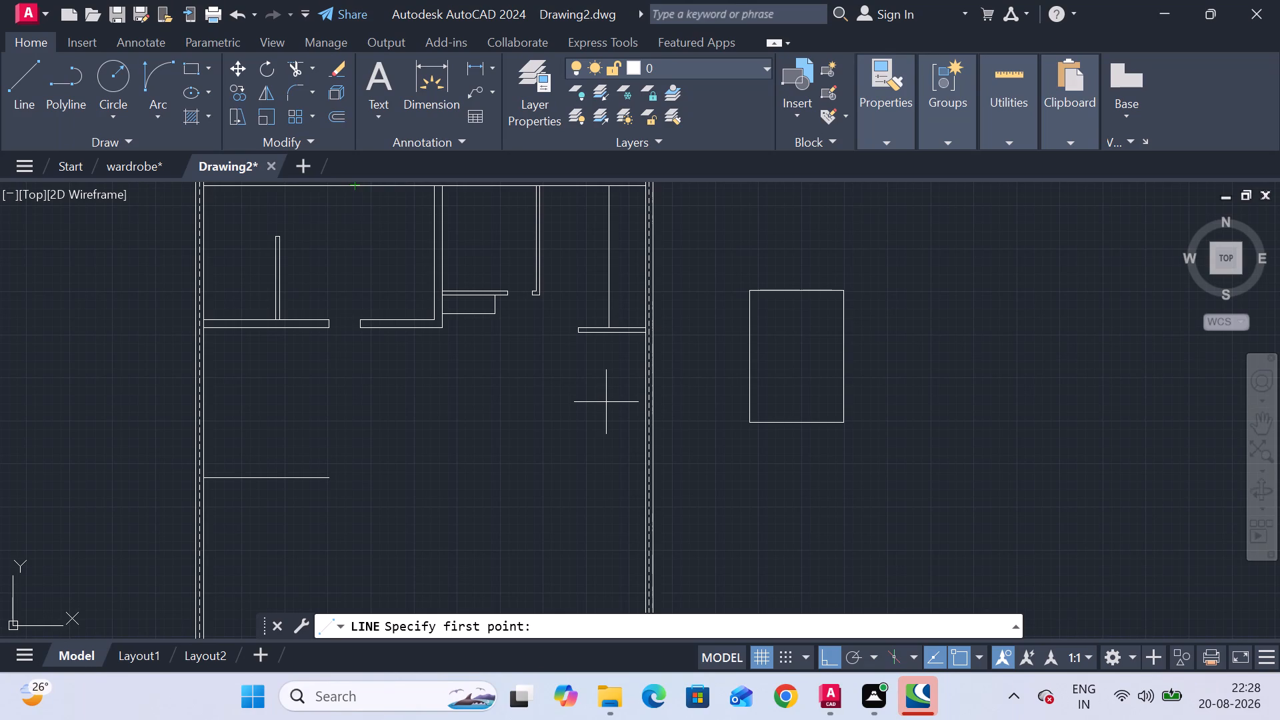
Draw a line 11'6" down the right wall from the short partition's lower corner, continuing horizontally leftward into the floor area.
{"action": "left_click", "coordinate": [11, 73]}
{"action": "scroll", "coordinate": [629, 314], "scroll_direction": "up", "scroll_amount": 2}
{"action": "middle_click_drag", "start_coordinate": [629, 314], "coordinate": [546, 270]}
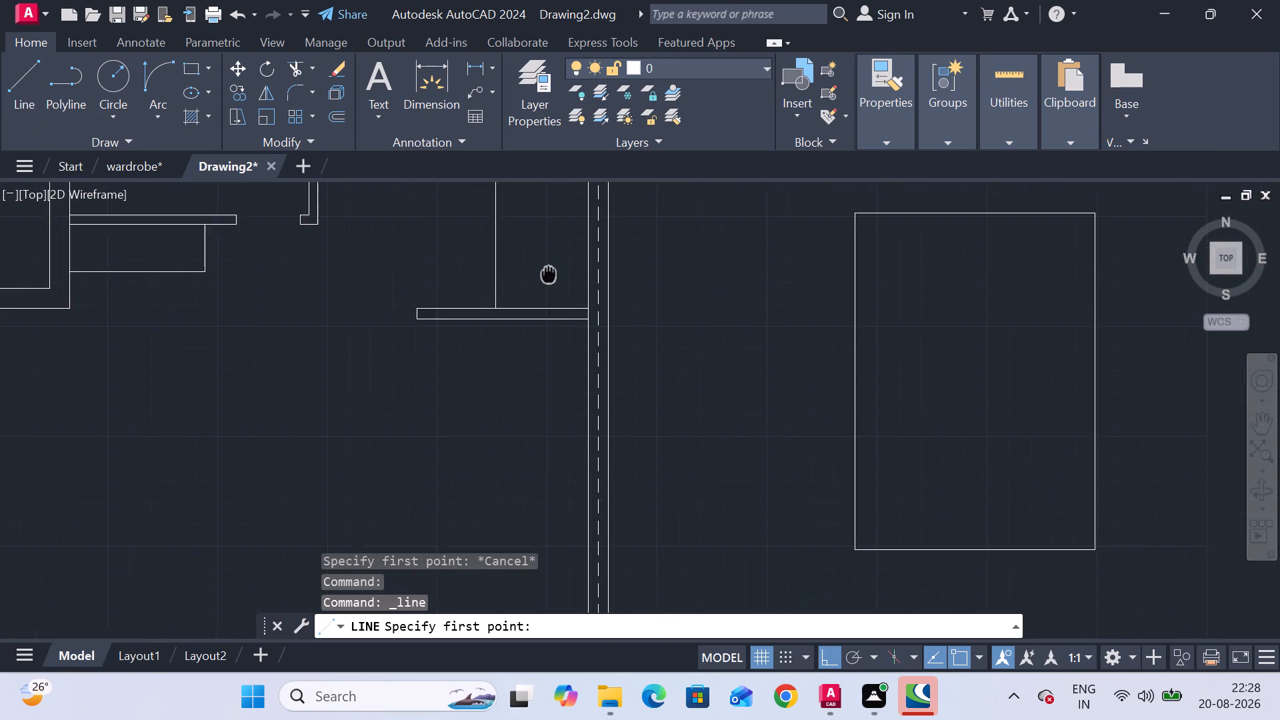
{"action": "middle_click_drag", "start_coordinate": [546, 270], "coordinate": [535, 261]}
{"action": "left_click", "coordinate": [571, 308]}
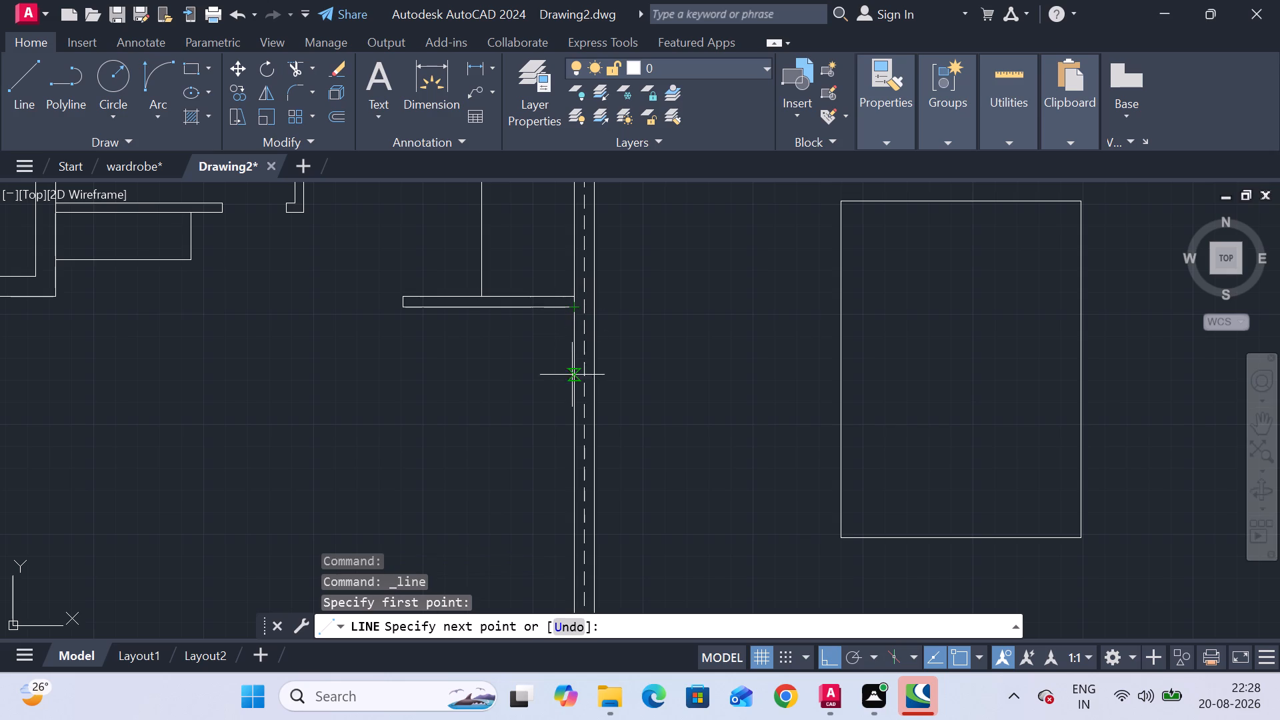
{"action": "middle_click_drag", "start_coordinate": [575, 379], "coordinate": [565, 322]}
{"action": "type", "text": "11"}
{"action": "type", "text": "'6\""}
{"action": "key", "text": "Return"}
{"action": "scroll", "coordinate": [500, 443], "scroll_direction": "down", "scroll_amount": 2}
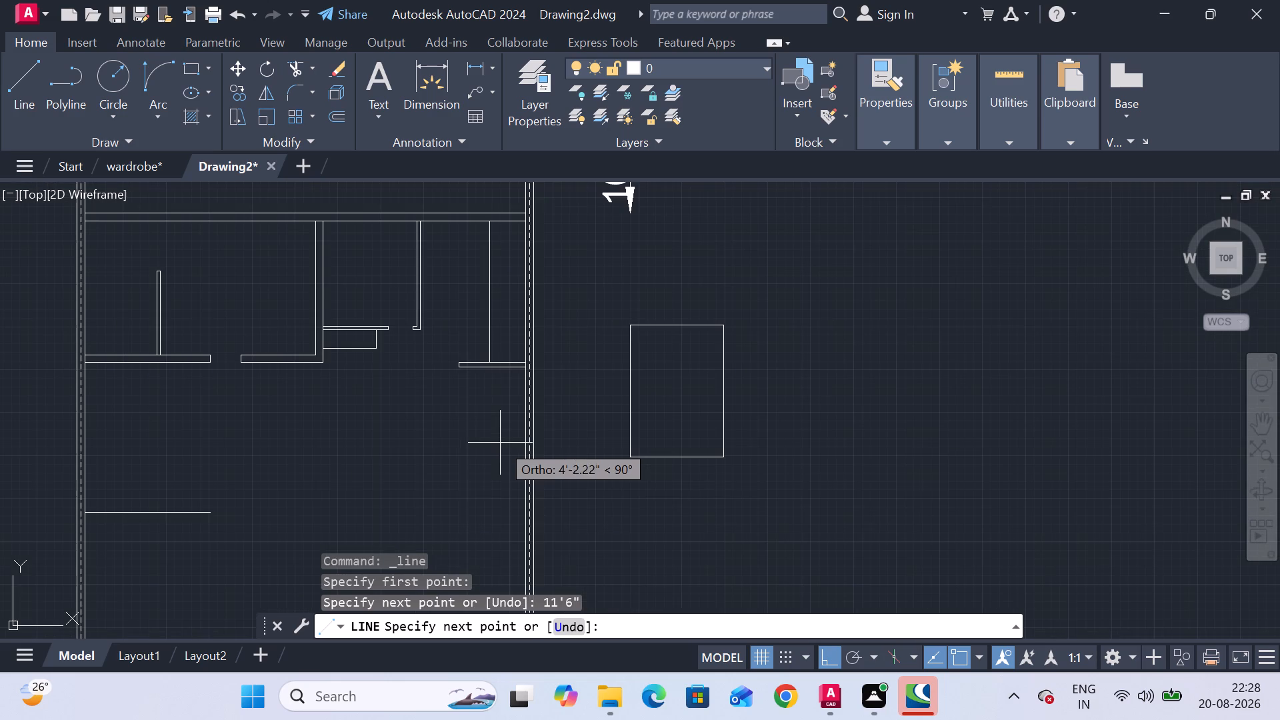
{"action": "scroll", "coordinate": [441, 489], "scroll_direction": "up", "scroll_amount": 1}
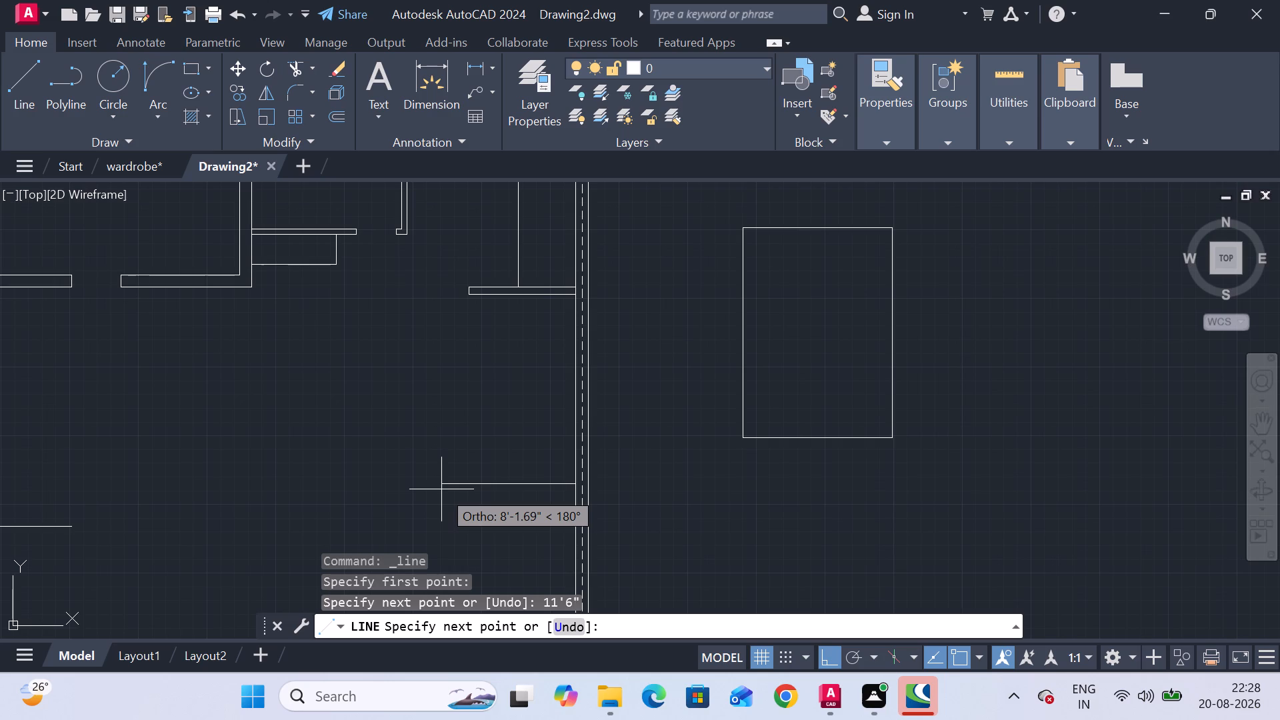
{"action": "left_click", "coordinate": [363, 488]}
{"action": "key", "text": "Escape"}
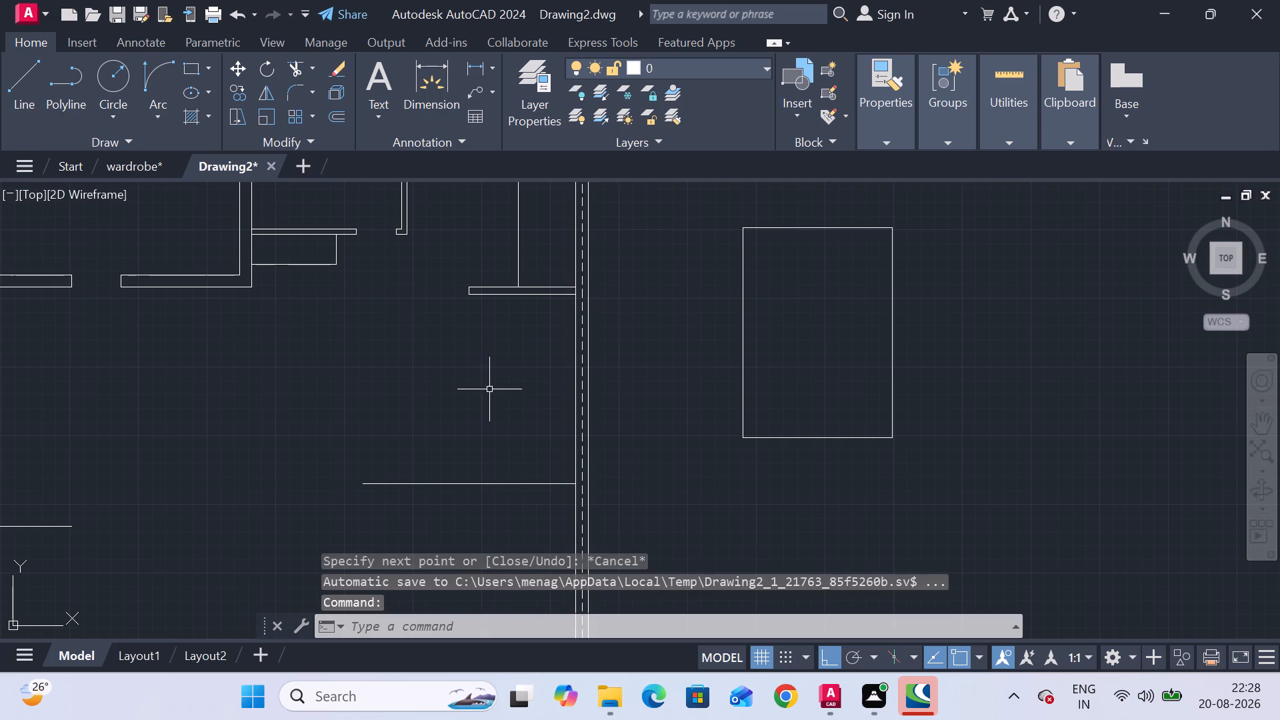
Start another line in the area below the short partition at the right wall.
{"action": "left_click", "coordinate": [19, 77]}
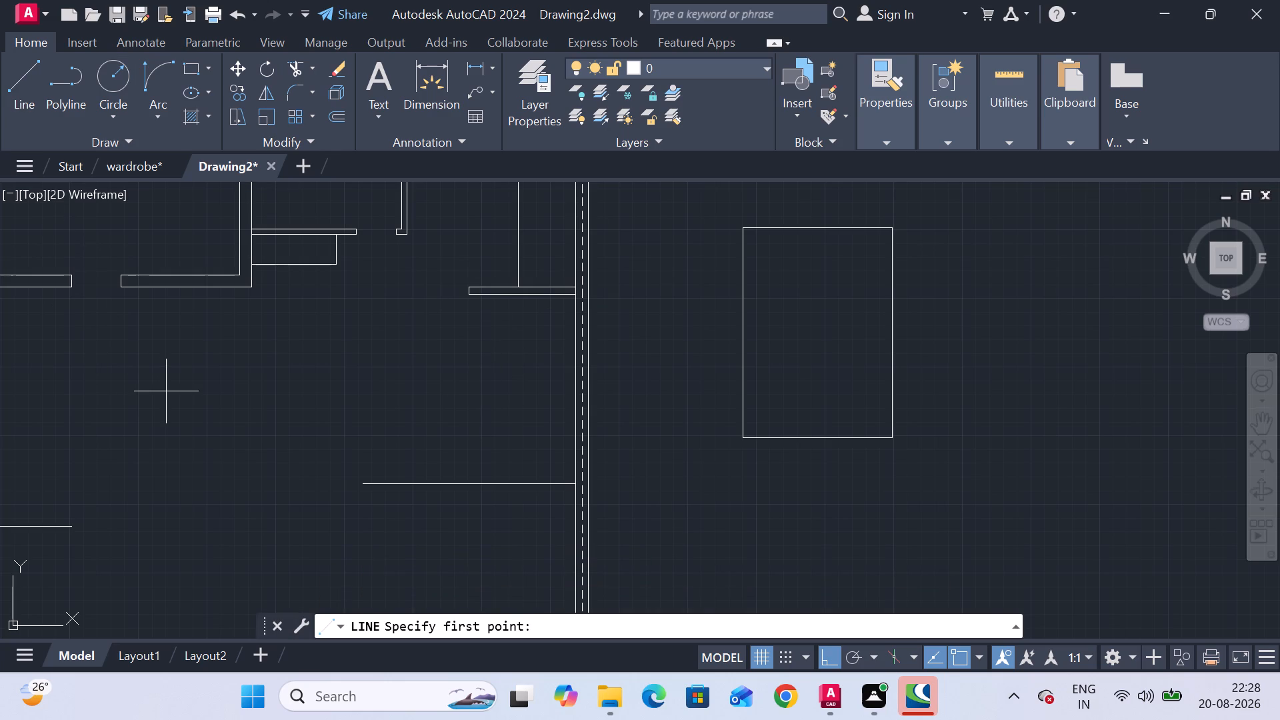
{"action": "scroll", "coordinate": [553, 313], "scroll_direction": "up", "scroll_amount": 2}
{"action": "scroll", "coordinate": [545, 317], "scroll_direction": "down", "scroll_amount": 1}
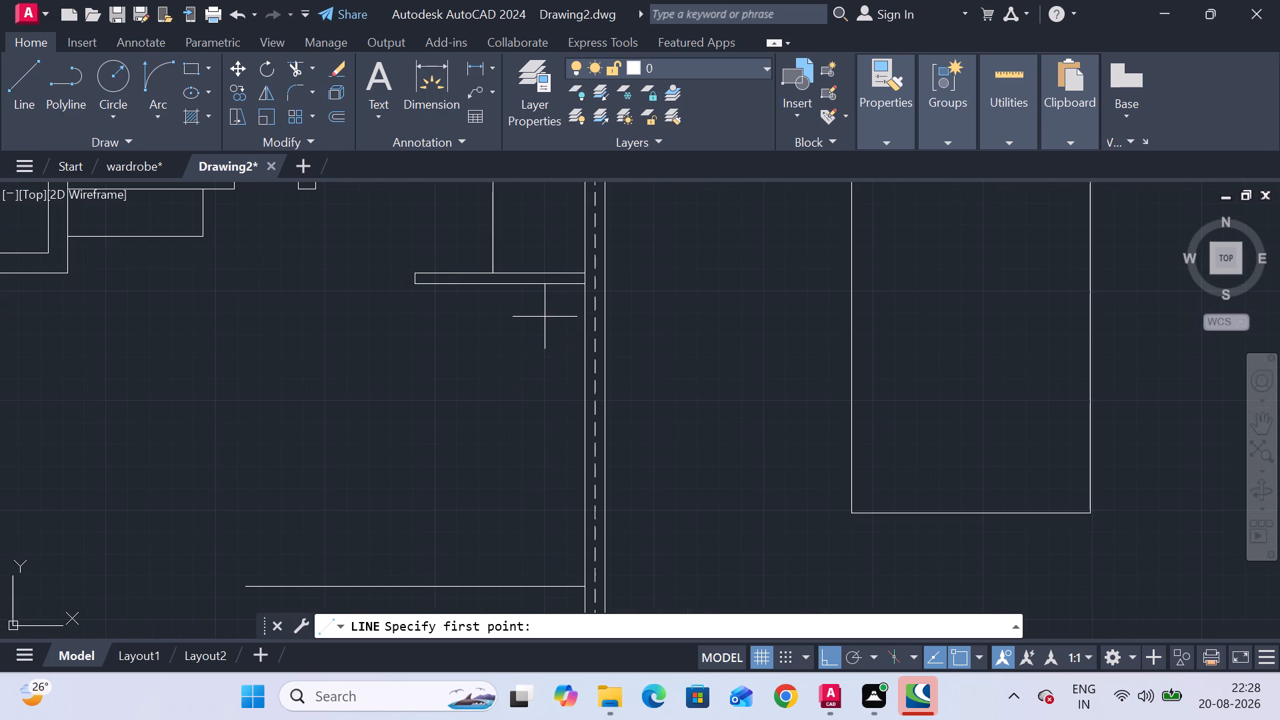
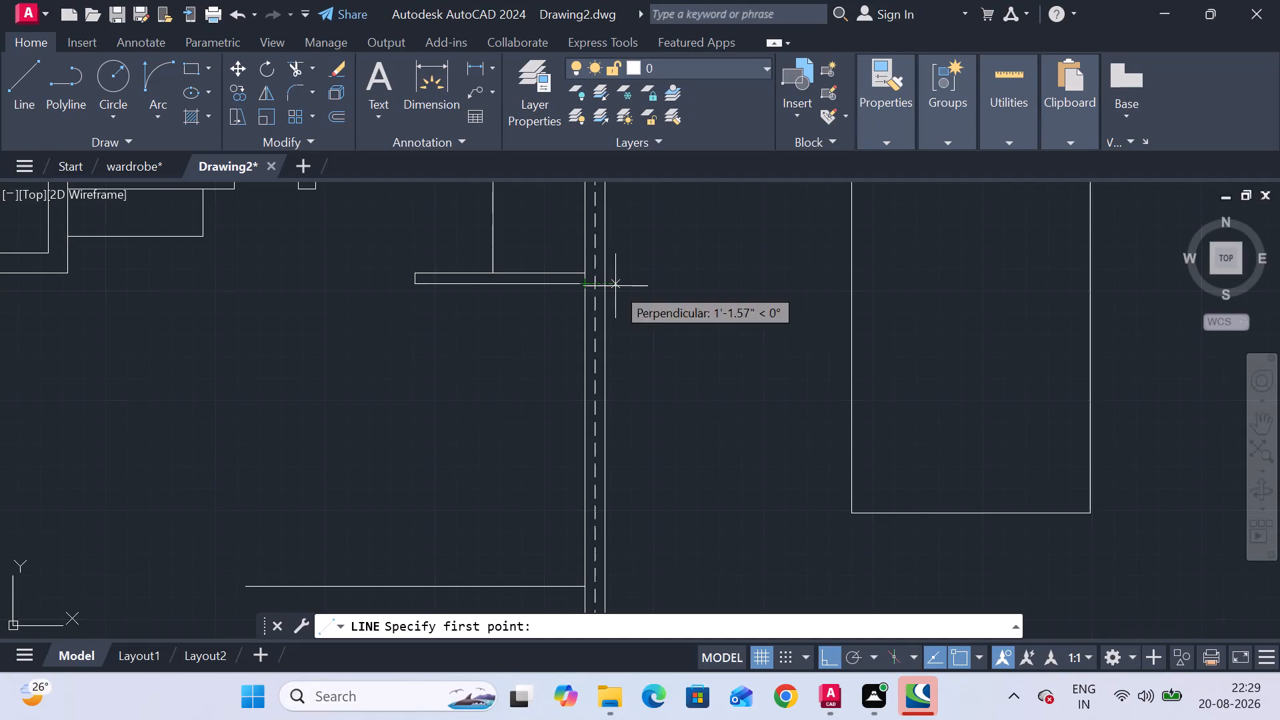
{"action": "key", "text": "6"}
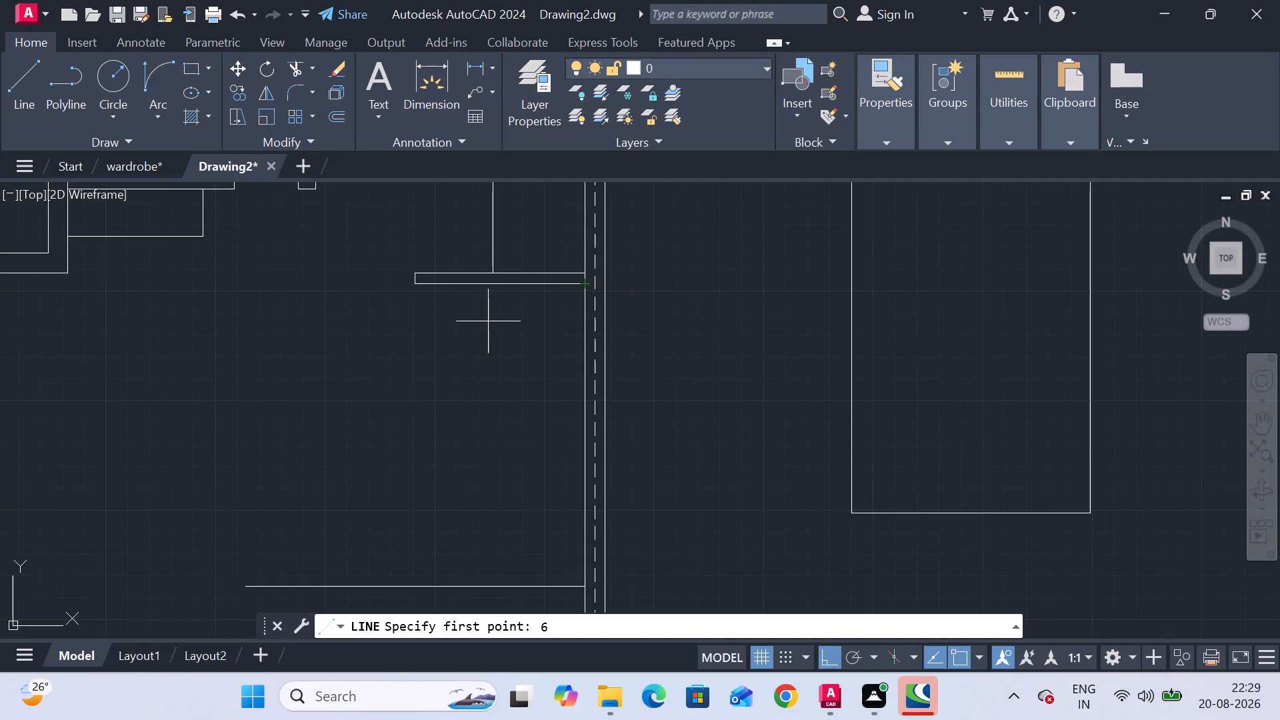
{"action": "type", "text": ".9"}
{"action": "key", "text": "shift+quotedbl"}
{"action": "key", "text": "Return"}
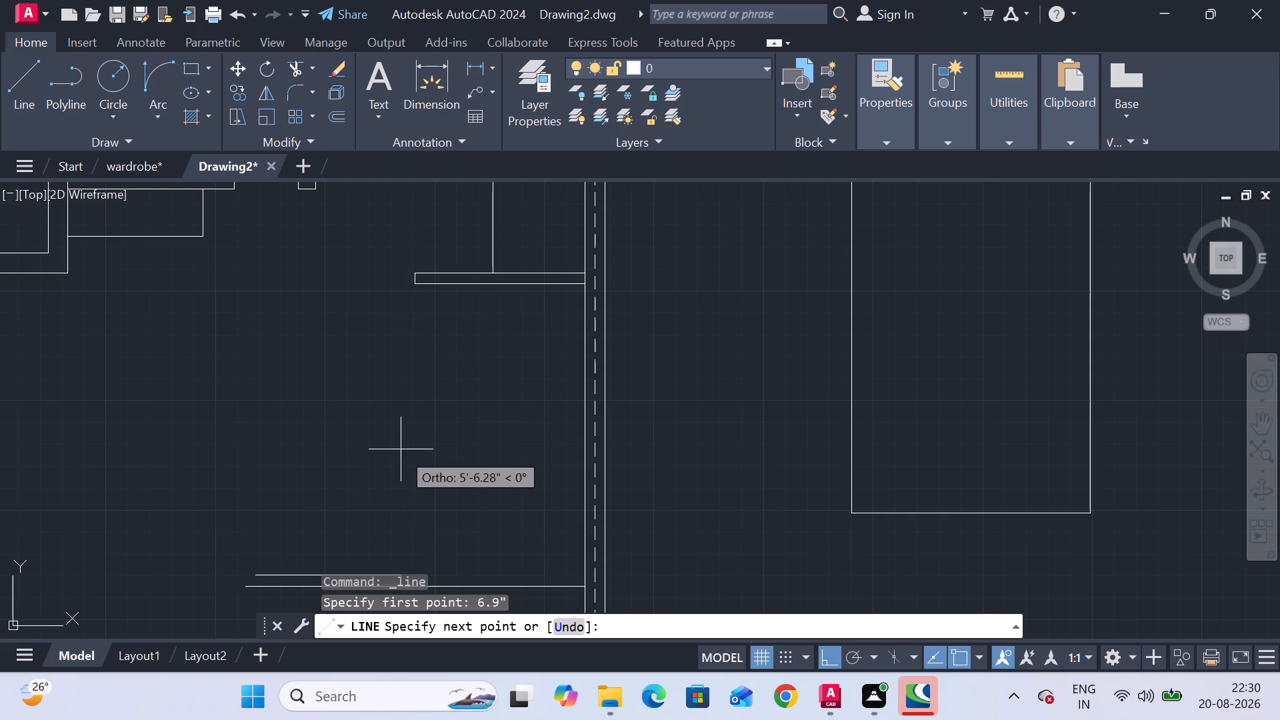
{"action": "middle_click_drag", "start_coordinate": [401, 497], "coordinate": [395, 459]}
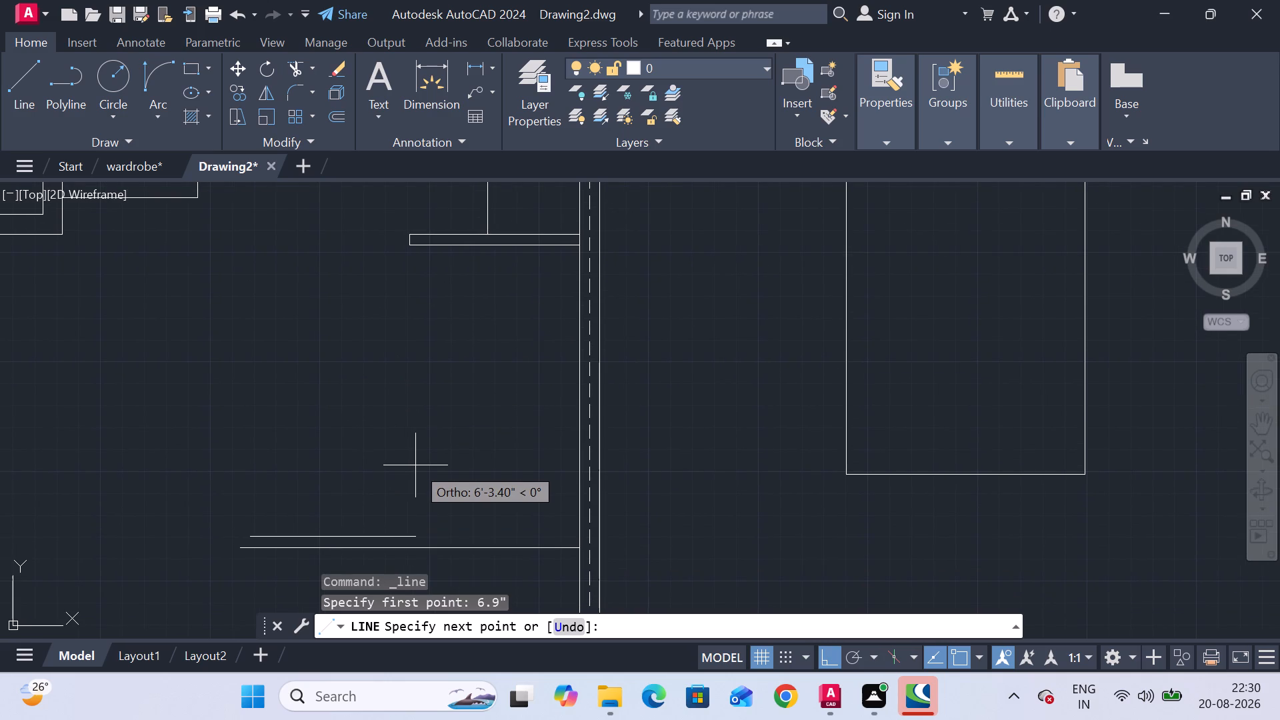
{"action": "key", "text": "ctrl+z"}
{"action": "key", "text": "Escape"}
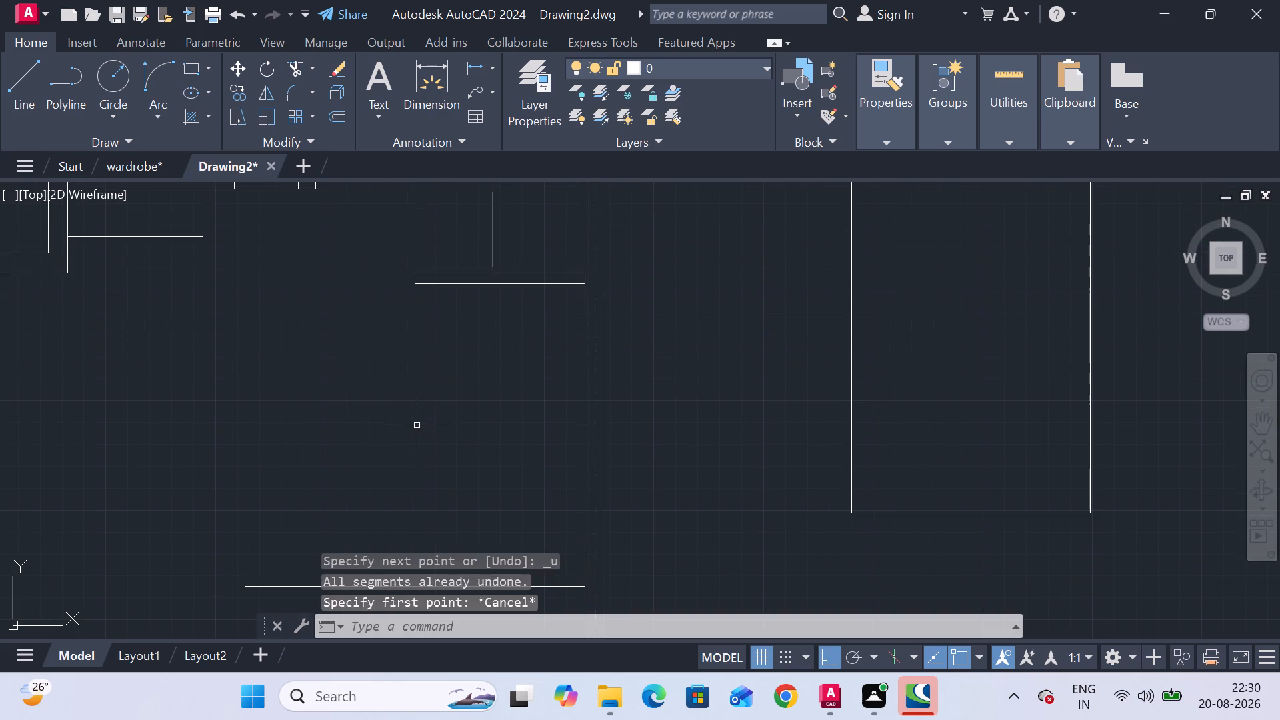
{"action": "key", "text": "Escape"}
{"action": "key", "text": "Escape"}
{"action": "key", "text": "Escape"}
Draw a line 3' leftward along the short partition's lower face from the right wall, continuing straight down to the horizontal line below.
{"action": "left_click", "coordinate": [0, 97]}
{"action": "left_click", "coordinate": [13, 93]}
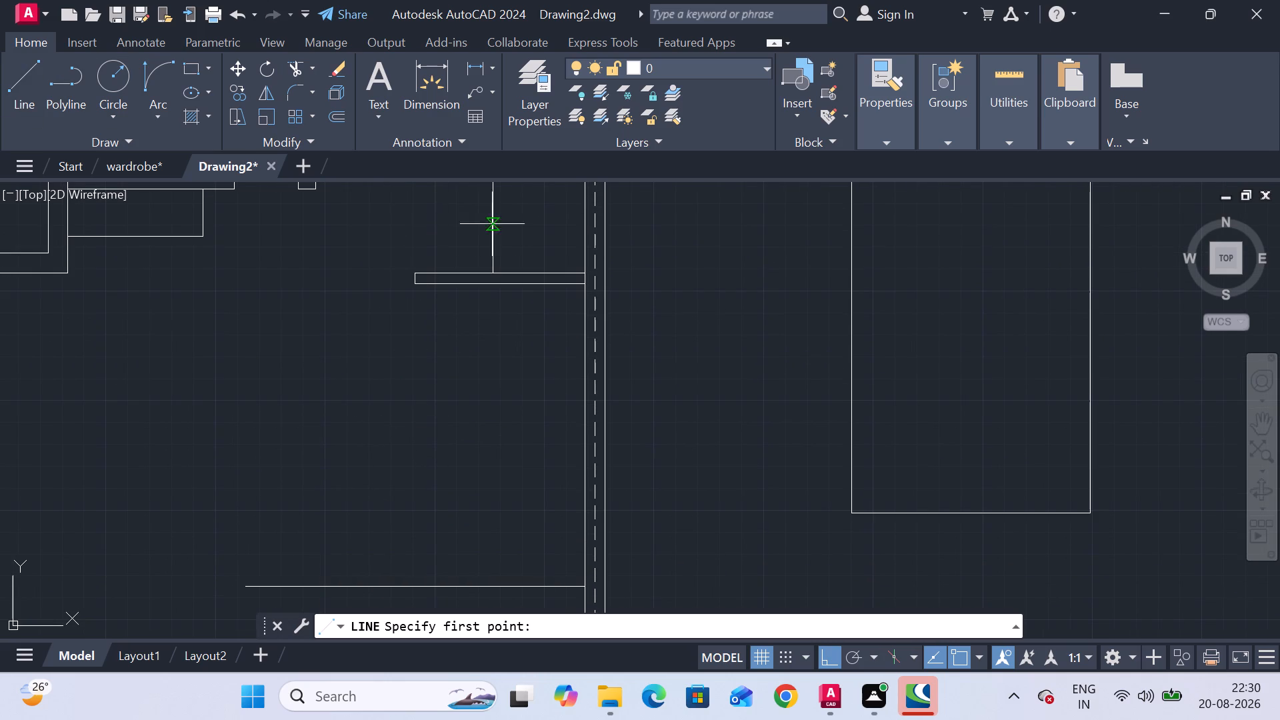
{"action": "scroll", "coordinate": [606, 273], "scroll_direction": "up", "scroll_amount": 3}
{"action": "left_click", "coordinate": [517, 320]}
{"action": "scroll", "coordinate": [380, 318], "scroll_direction": "down", "scroll_amount": 1}
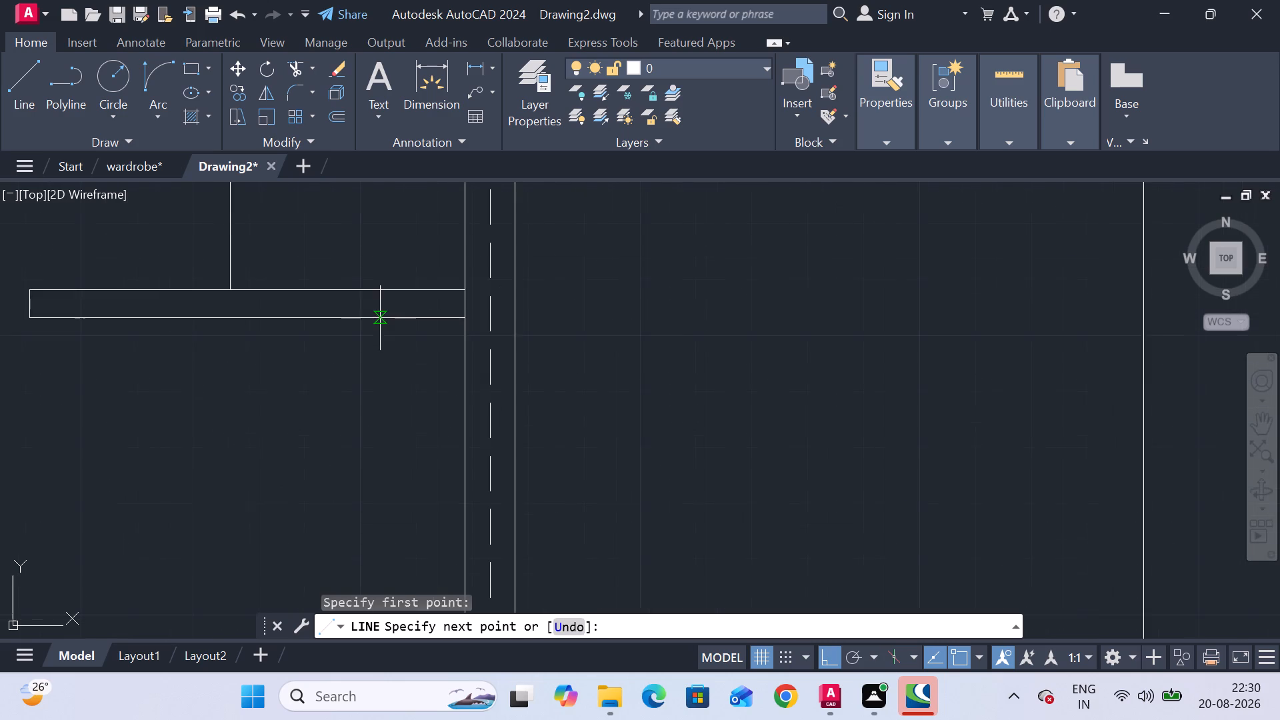
{"action": "scroll", "coordinate": [380, 318], "scroll_direction": "down", "scroll_amount": 2}
{"action": "middle_click_drag", "start_coordinate": [379, 314], "coordinate": [466, 289]}
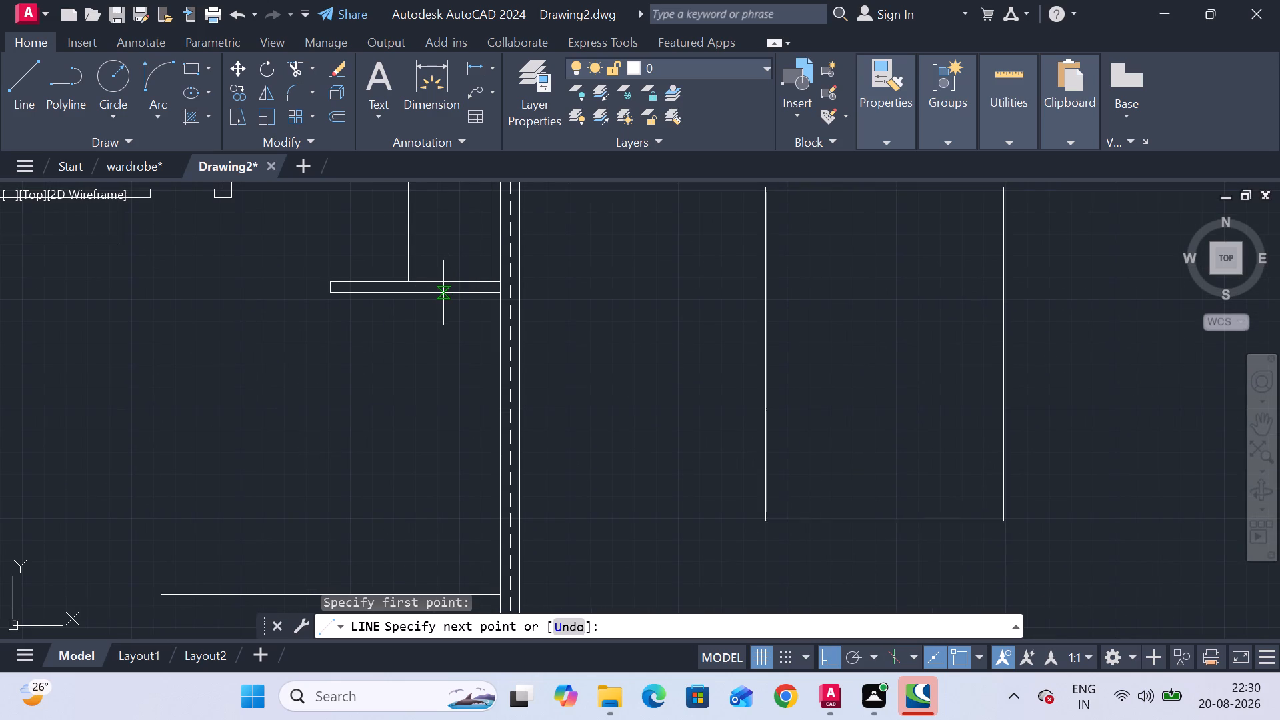
{"action": "scroll", "coordinate": [443, 293], "scroll_direction": "up", "scroll_amount": 3}
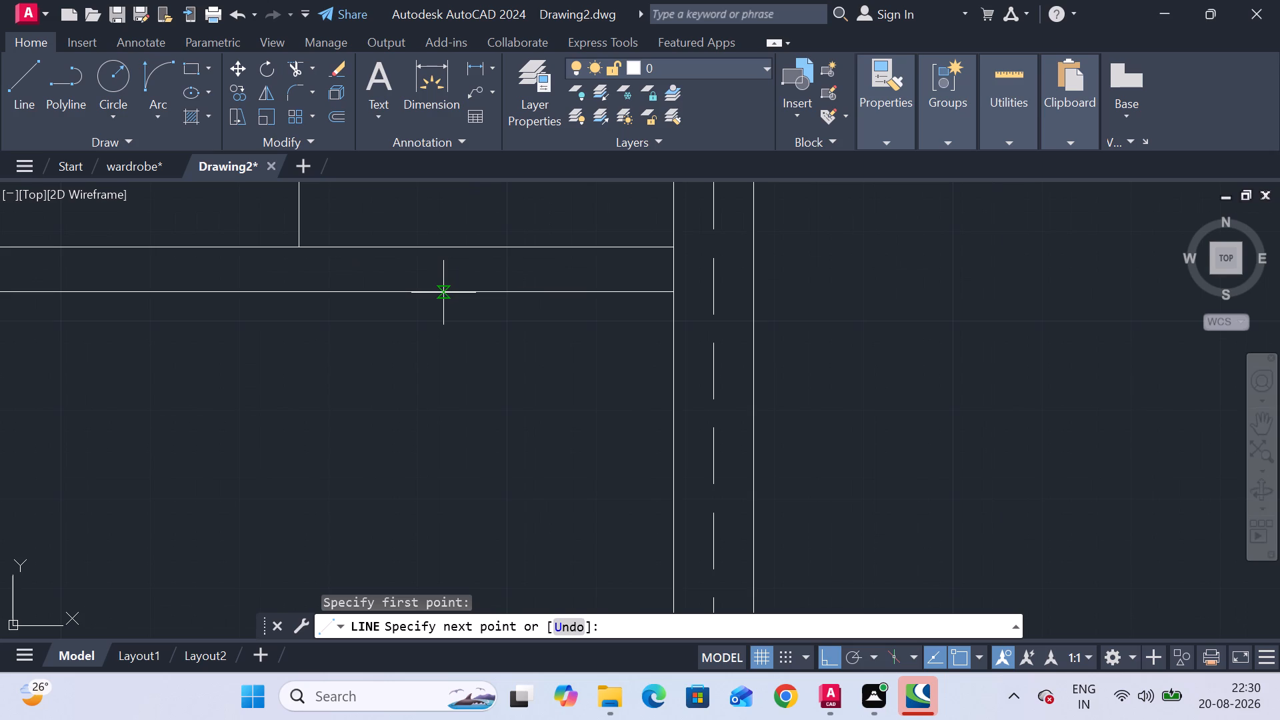
{"action": "type", "text": "3'"}
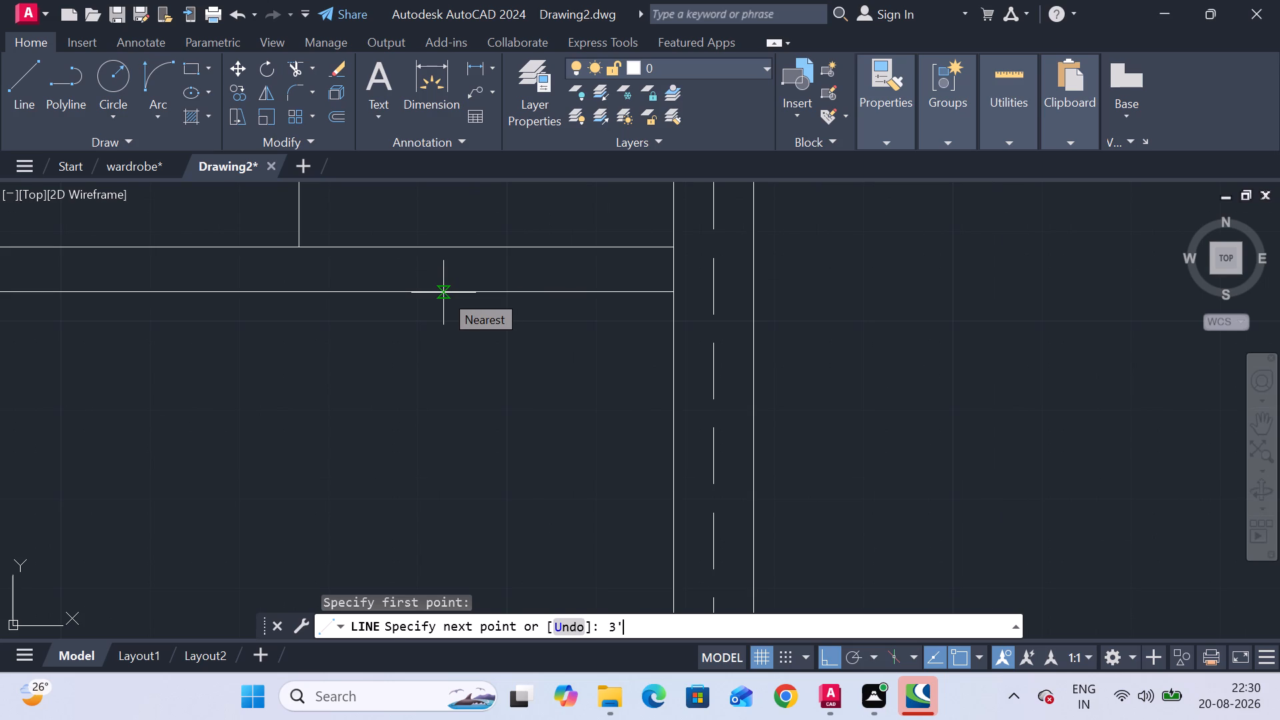
{"action": "key", "text": "Return"}
{"action": "scroll", "coordinate": [471, 428], "scroll_direction": "down", "scroll_amount": 3}
{"action": "middle_click_drag", "start_coordinate": [471, 428], "coordinate": [482, 324]}
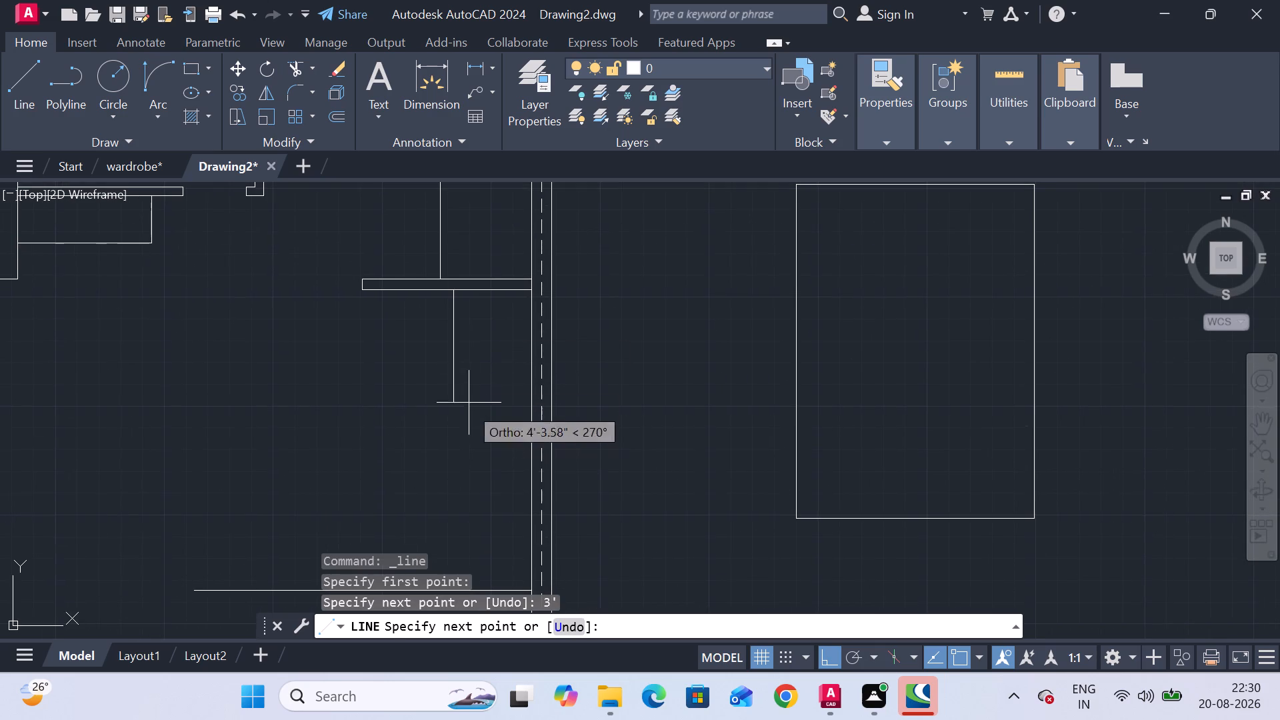
{"action": "middle_click_drag", "start_coordinate": [459, 452], "coordinate": [460, 358]}
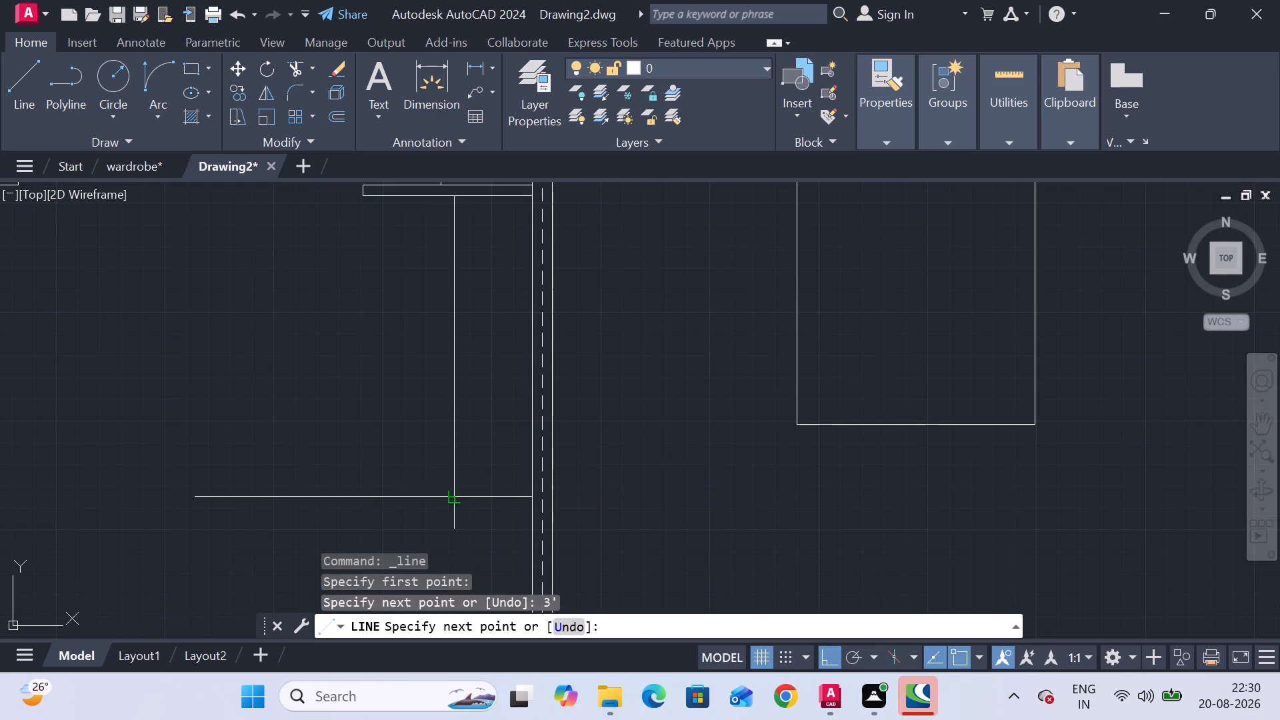
{"action": "left_click", "coordinate": [457, 495]}
{"action": "key", "text": "Escape"}
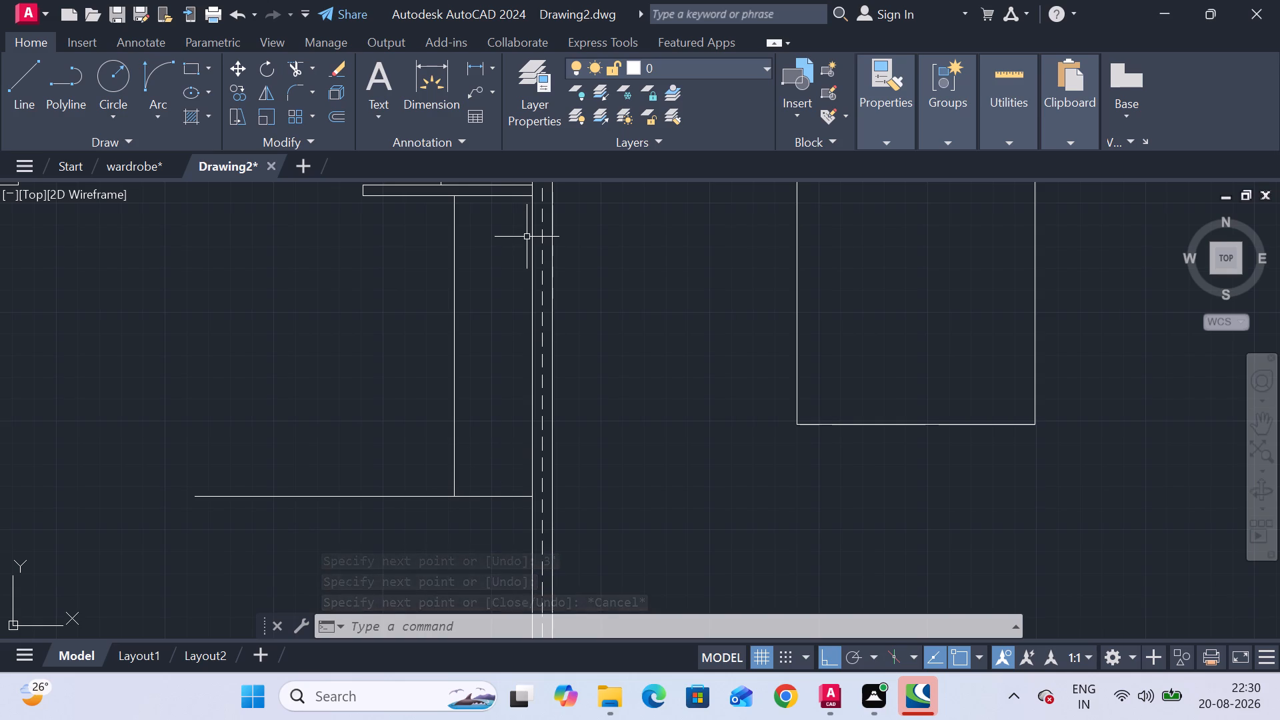
Offset the new vertical line leftward by 10" four times in succession to make five evenly spaced parallel lines.
{"action": "left_click", "coordinate": [24, 99]}
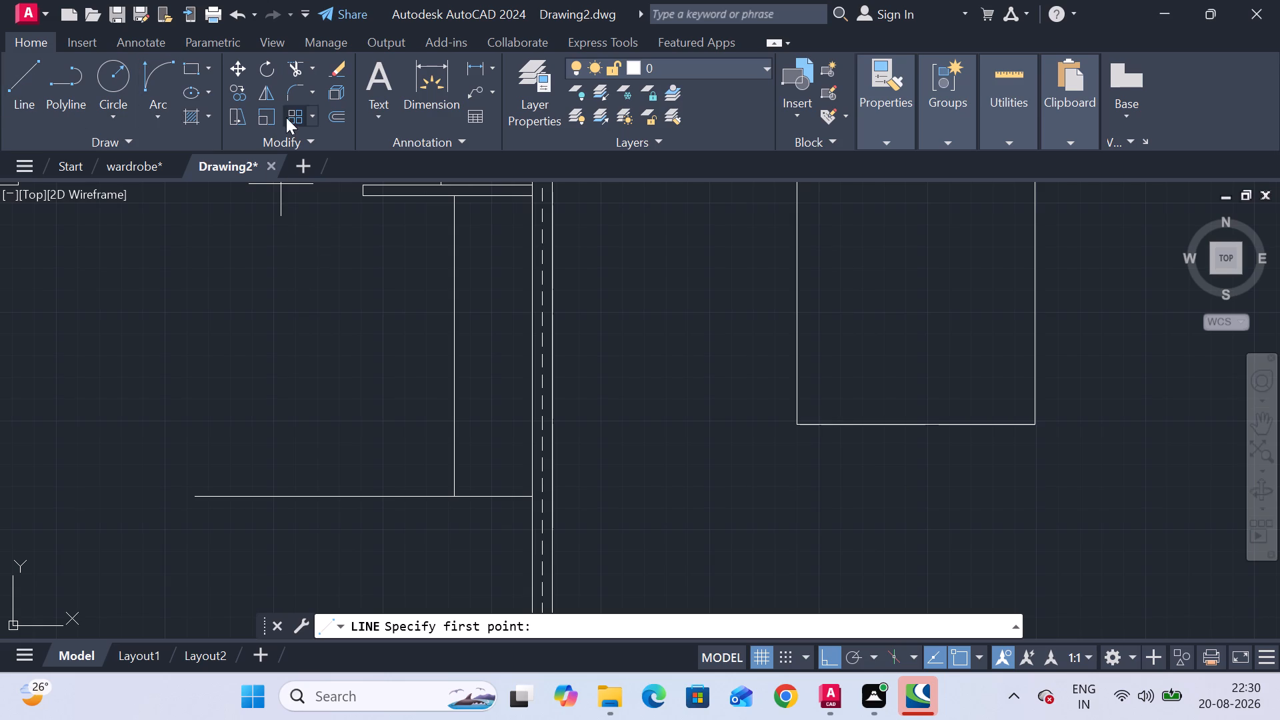
{"action": "left_click", "coordinate": [335, 119]}
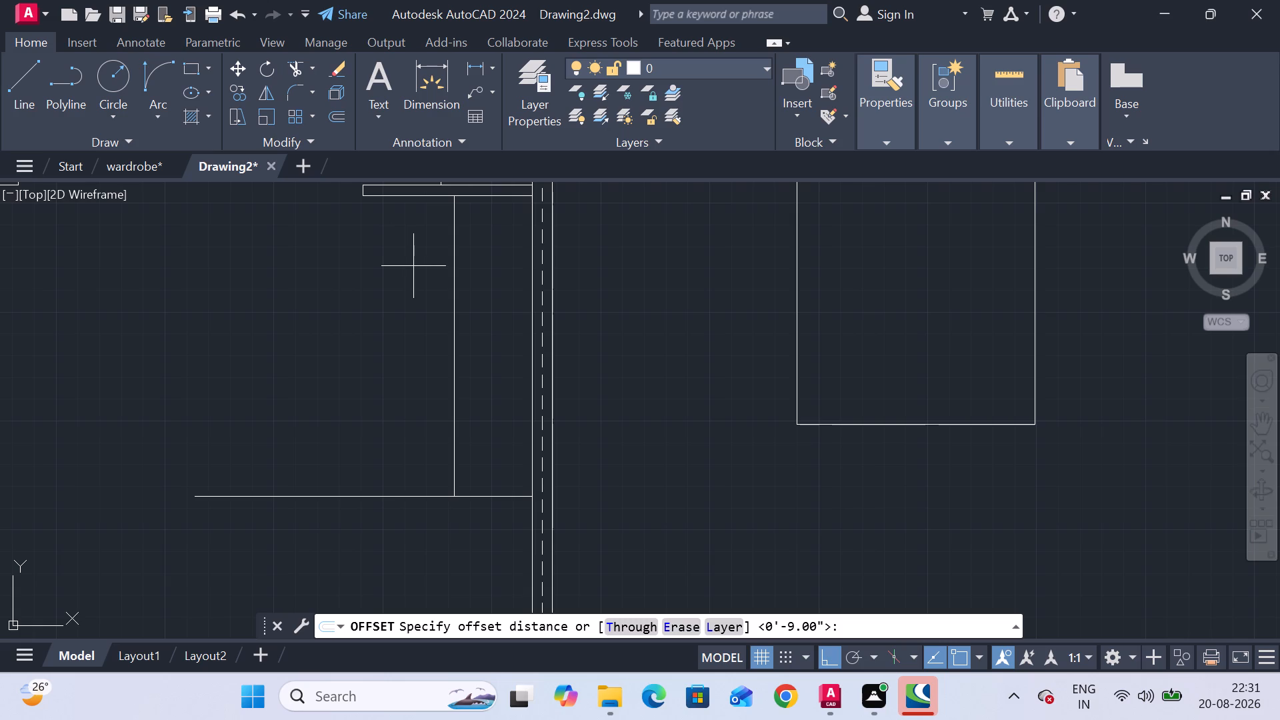
{"action": "type", "text": "10"}
{"action": "key", "text": "shift+quotedbl"}
{"action": "key", "text": "Return"}
{"action": "left_click", "coordinate": [451, 263]}
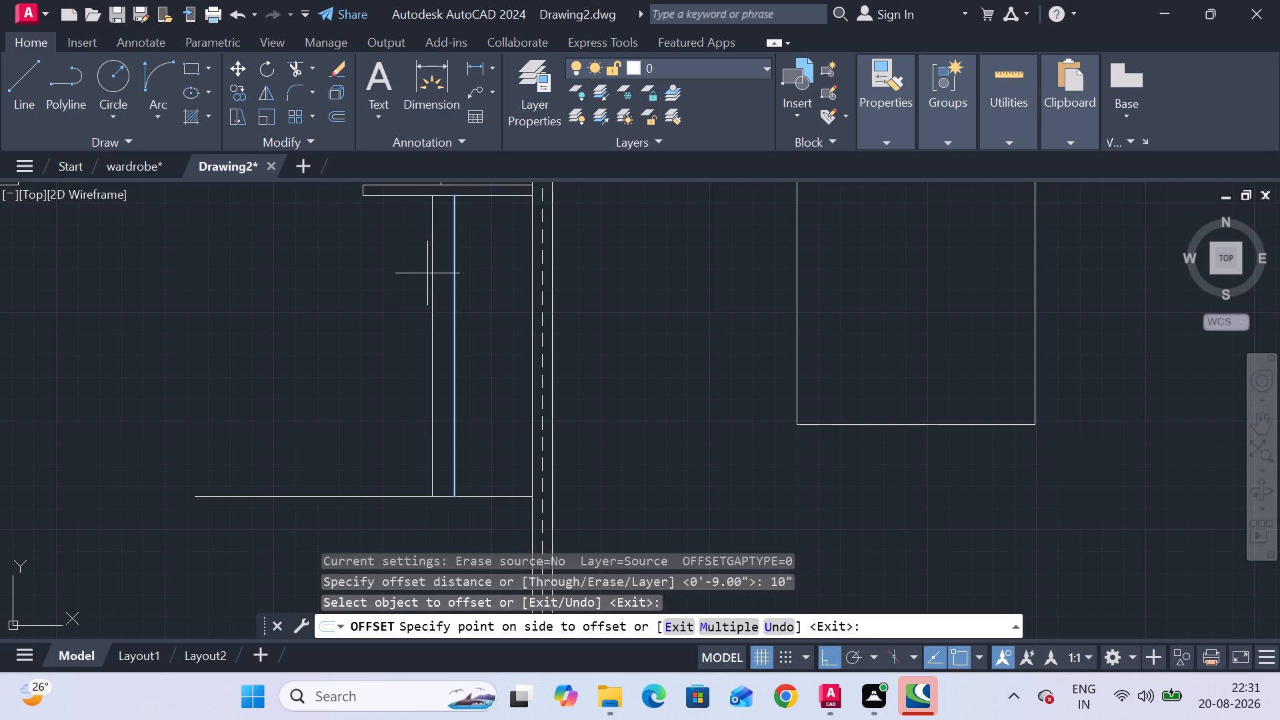
{"action": "left_click", "coordinate": [427, 273]}
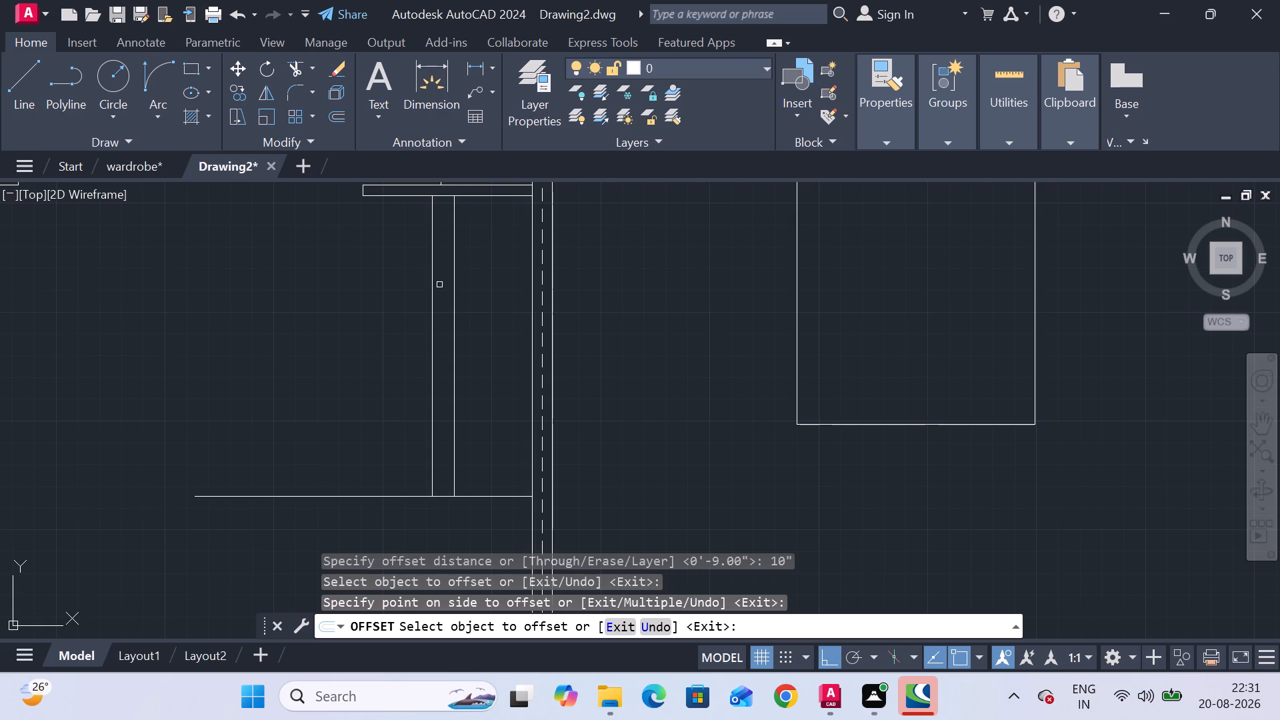
{"action": "left_click", "coordinate": [433, 291]}
{"action": "left_click", "coordinate": [399, 297]}
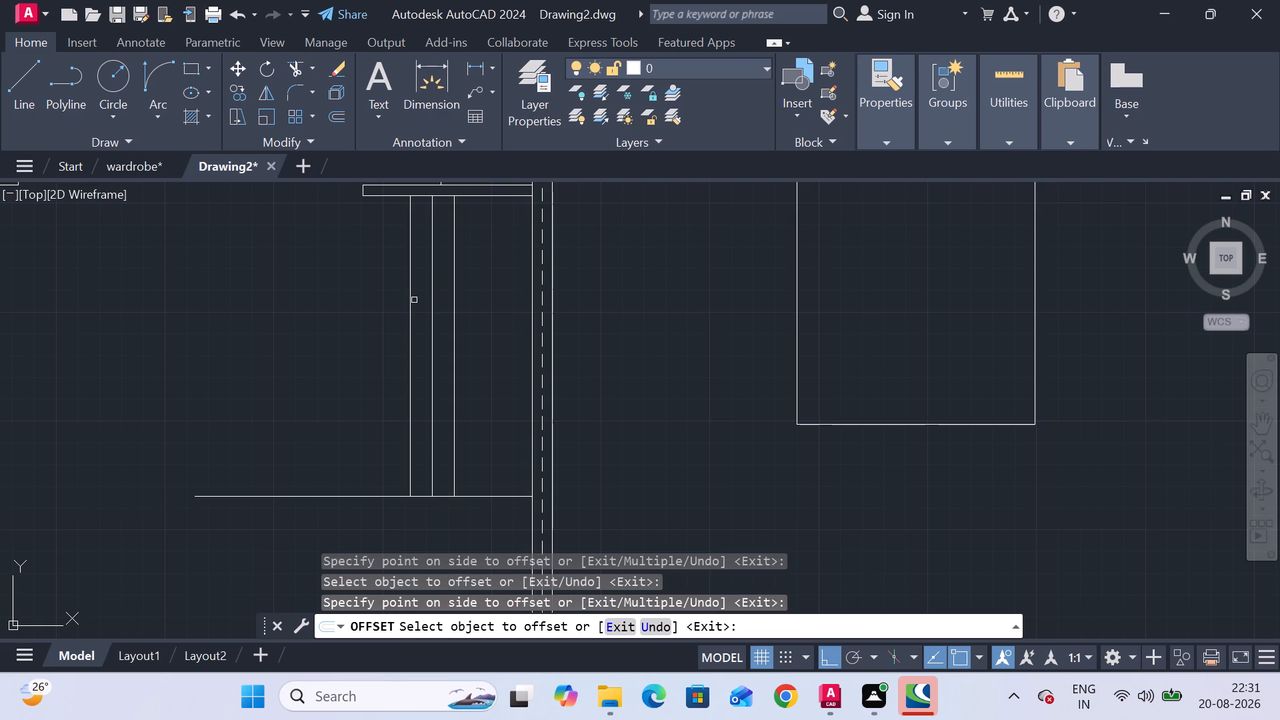
{"action": "left_click", "coordinate": [409, 307]}
{"action": "left_click", "coordinate": [399, 309]}
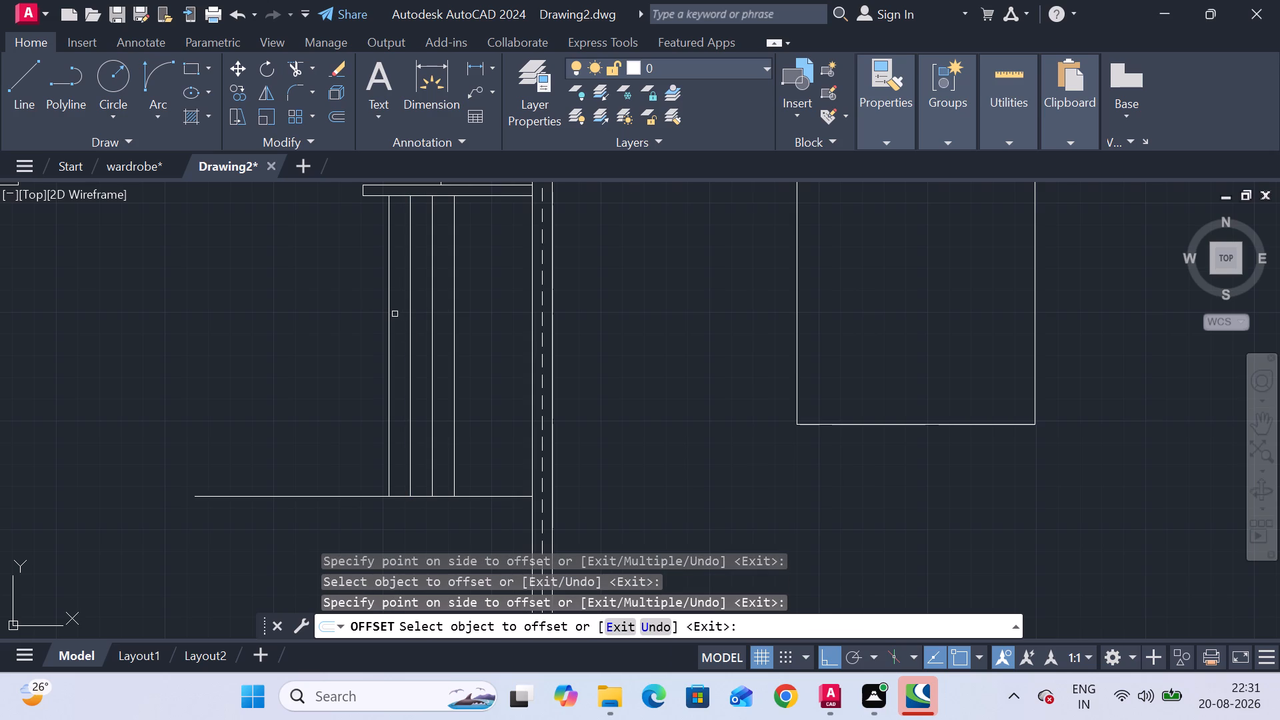
{"action": "left_click", "coordinate": [391, 318]}
{"action": "left_click", "coordinate": [355, 322]}
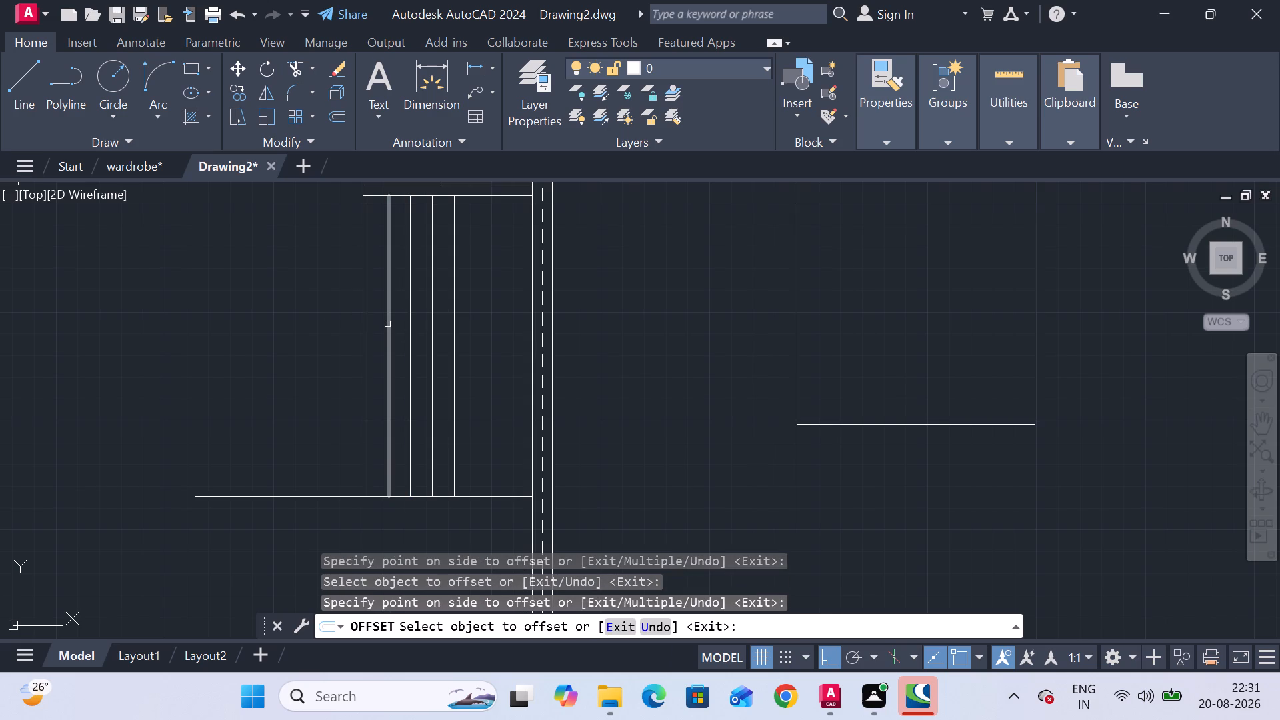
{"action": "scroll", "coordinate": [387, 324], "scroll_direction": "down", "scroll_amount": 2}
{"action": "scroll", "coordinate": [392, 257], "scroll_direction": "up", "scroll_amount": 3}
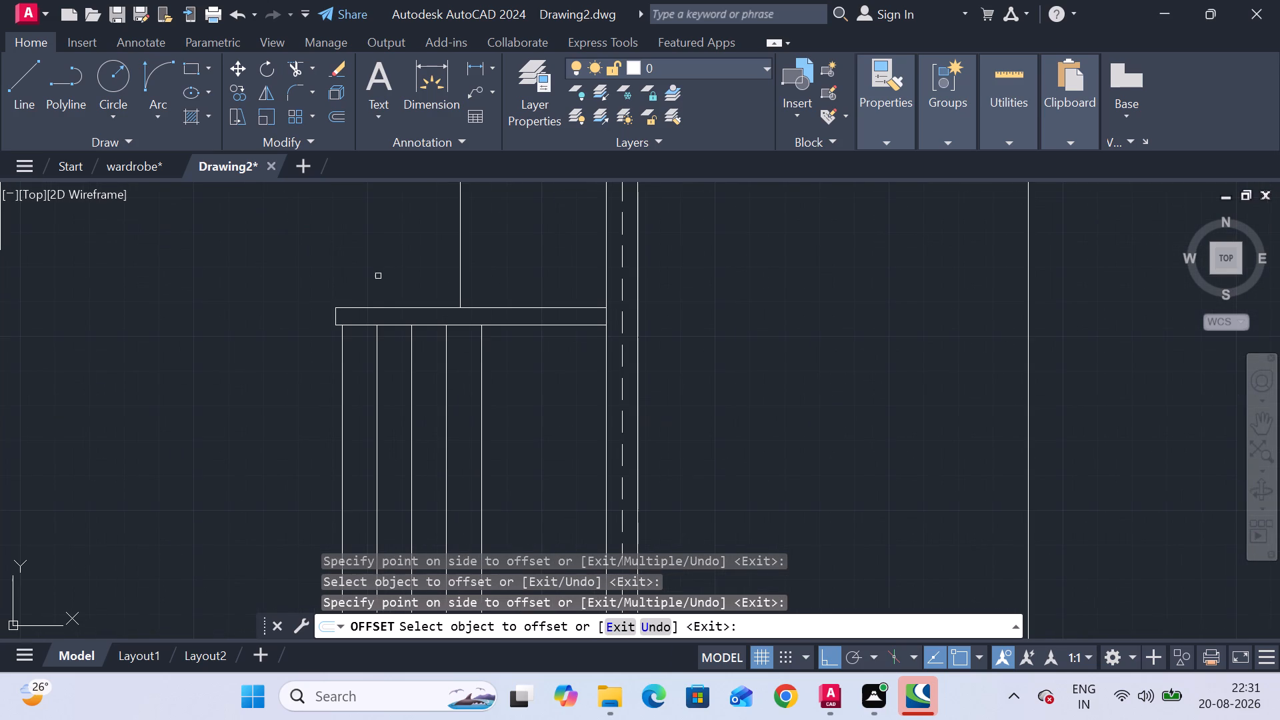
{"action": "key", "text": "Escape"}
Lengthen the short partition leftward about 1'2": erase its end line, extend both faces and close the new end.
{"action": "left_click", "coordinate": [337, 313]}
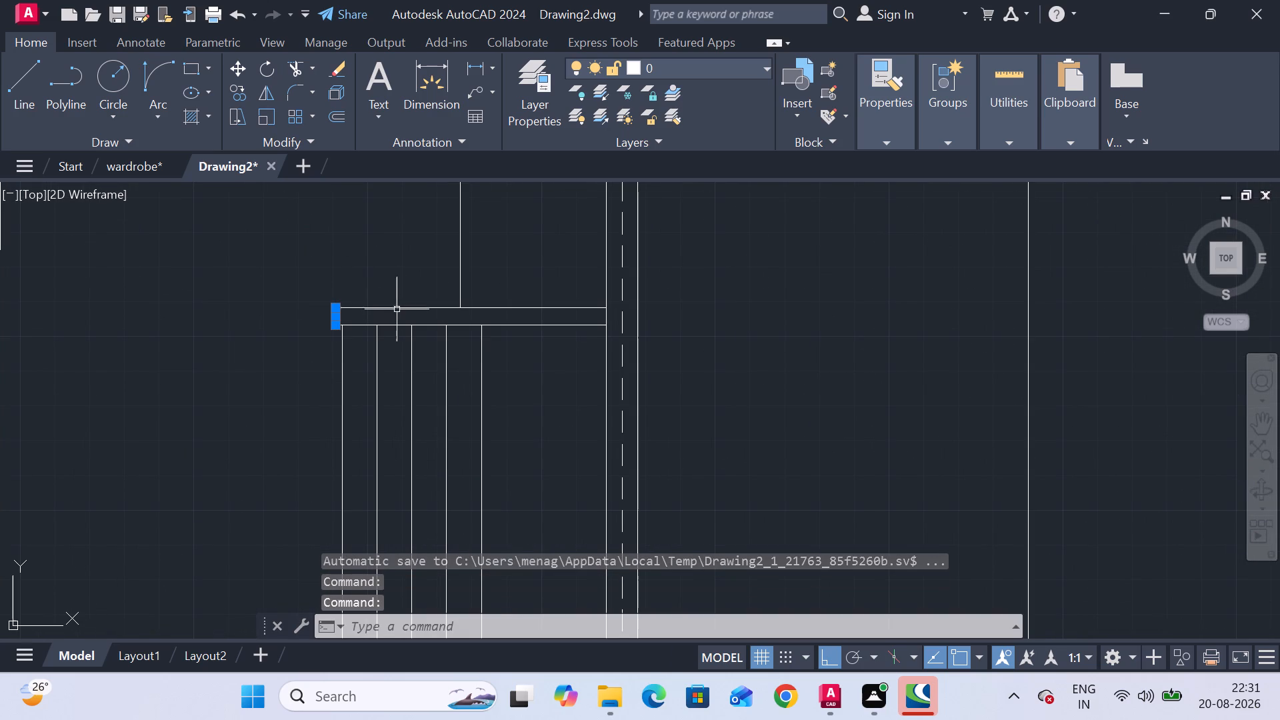
{"action": "key", "text": "Delete"}
{"action": "scroll", "coordinate": [393, 320], "scroll_direction": "up", "scroll_amount": 2}
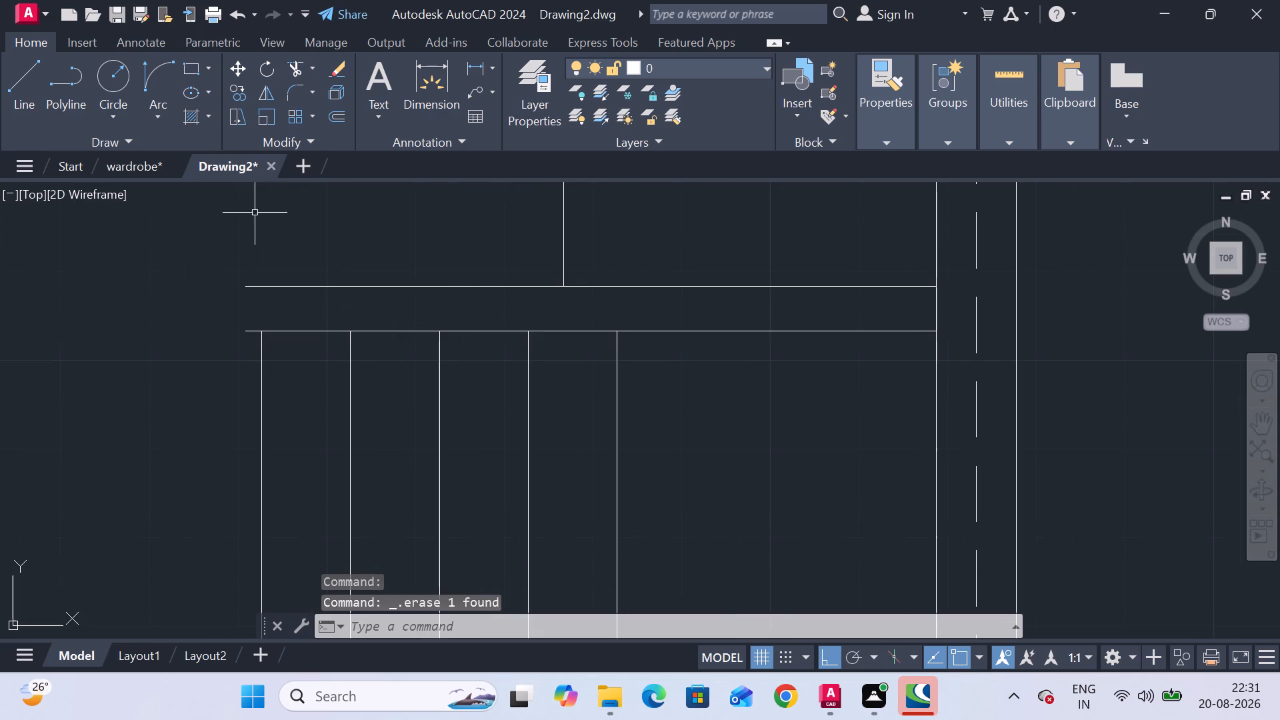
{"action": "scroll", "coordinate": [253, 266], "scroll_direction": "down", "scroll_amount": 3}
{"action": "left_click", "coordinate": [20, 102]}
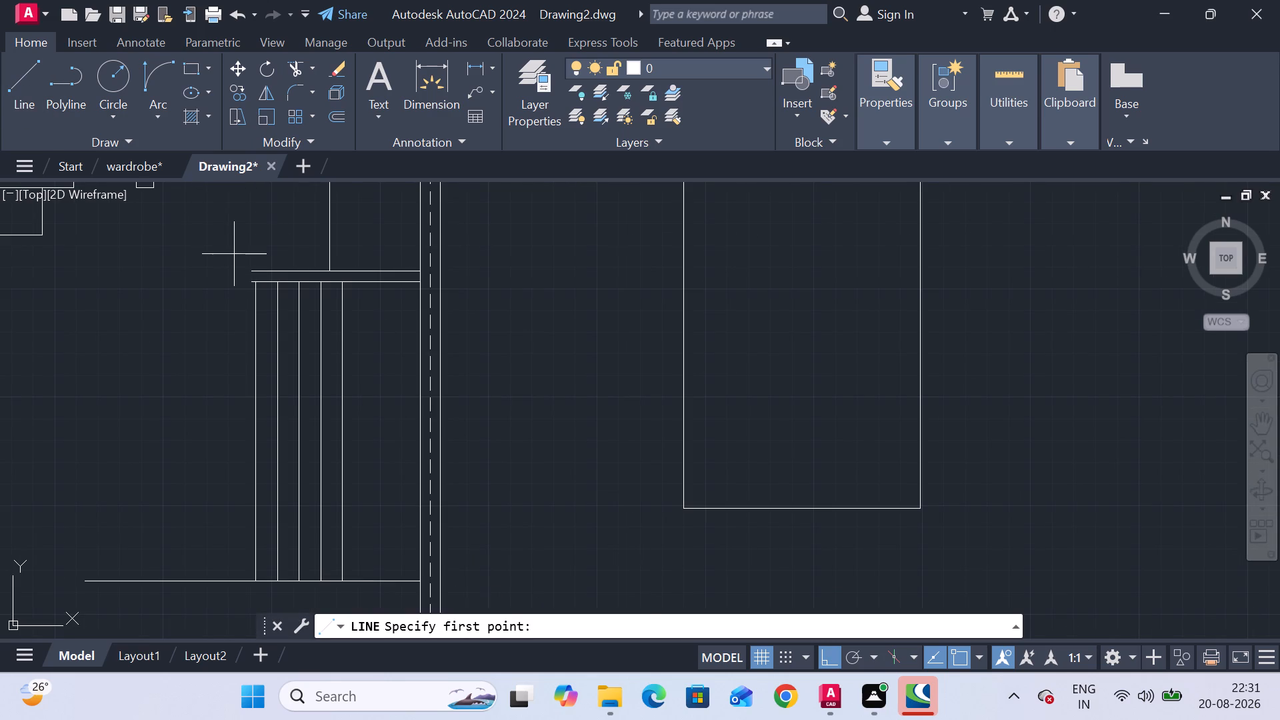
{"action": "scroll", "coordinate": [243, 259], "scroll_direction": "up", "scroll_amount": 3}
{"action": "left_click", "coordinate": [282, 304]}
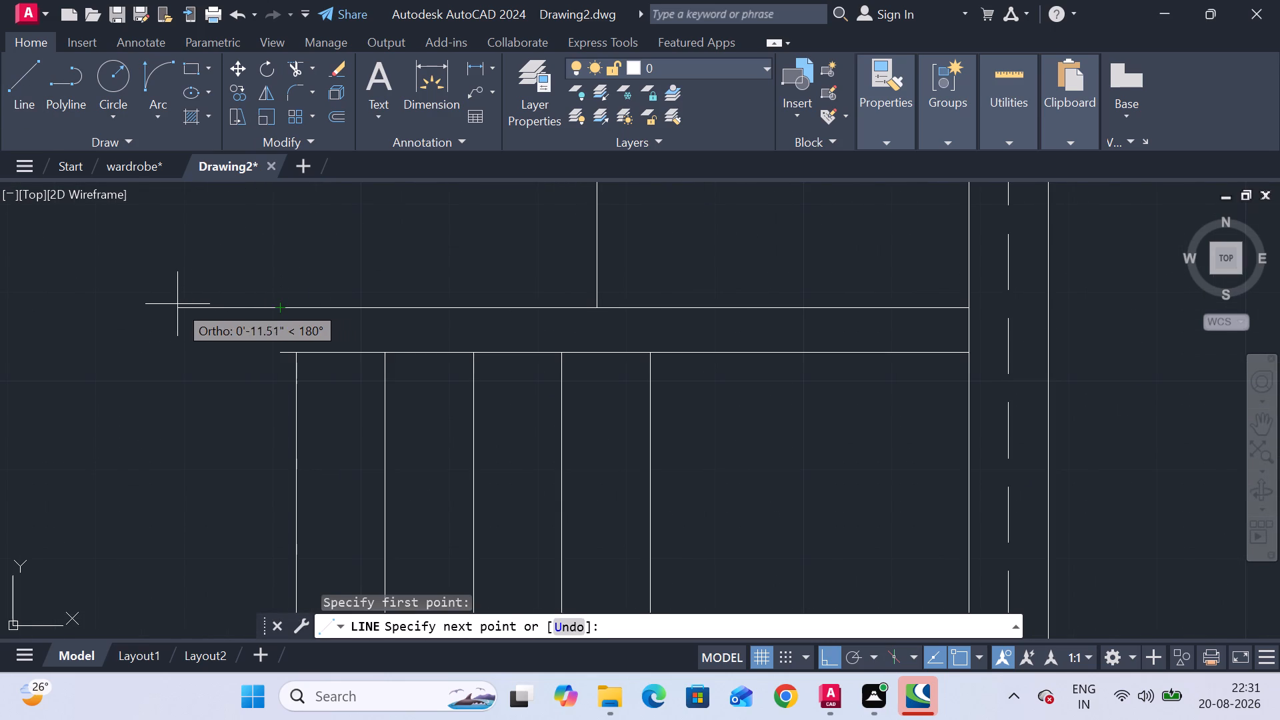
{"action": "left_click", "coordinate": [157, 305]}
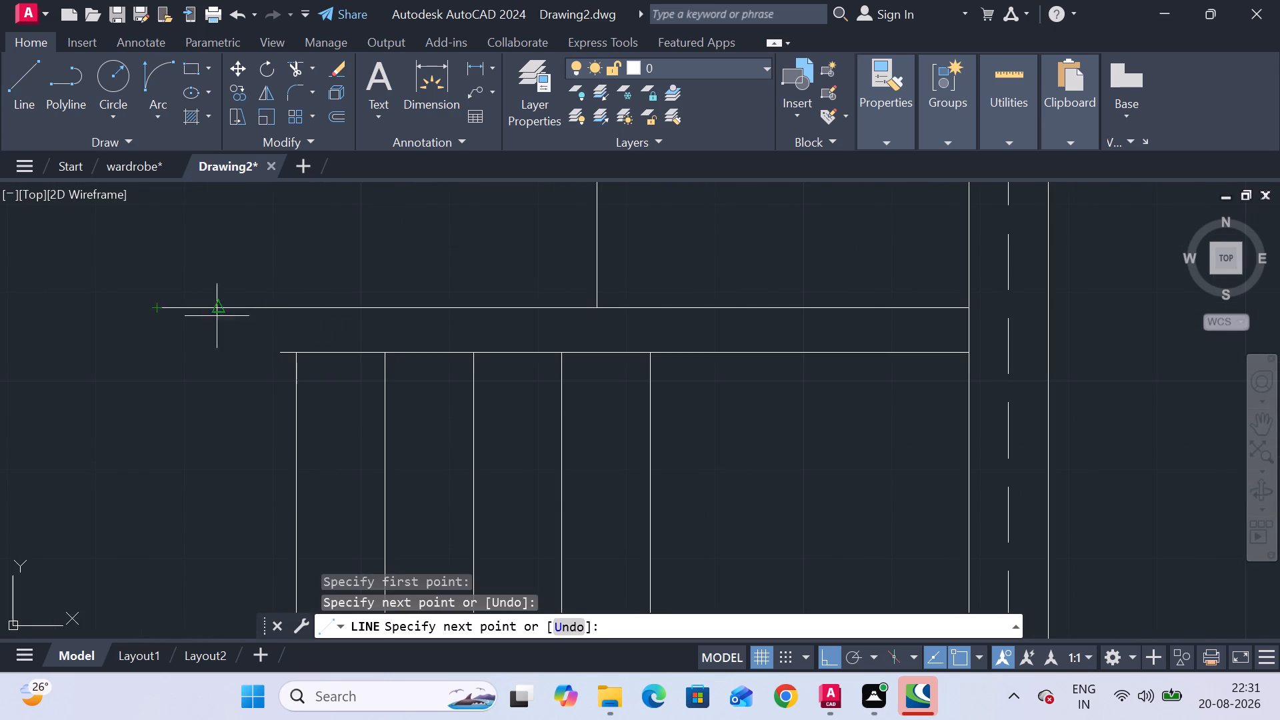
{"action": "key", "text": "Escape"}
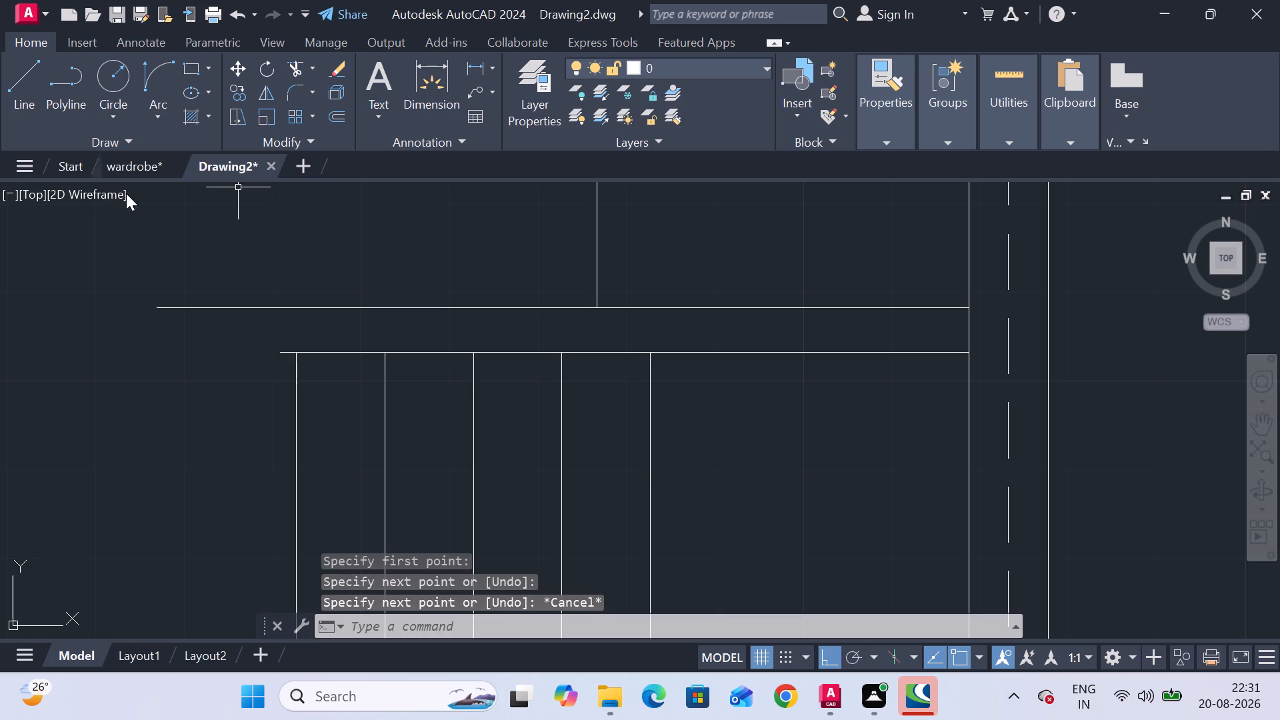
{"action": "key", "text": "space"}
{"action": "left_click", "coordinate": [281, 352]}
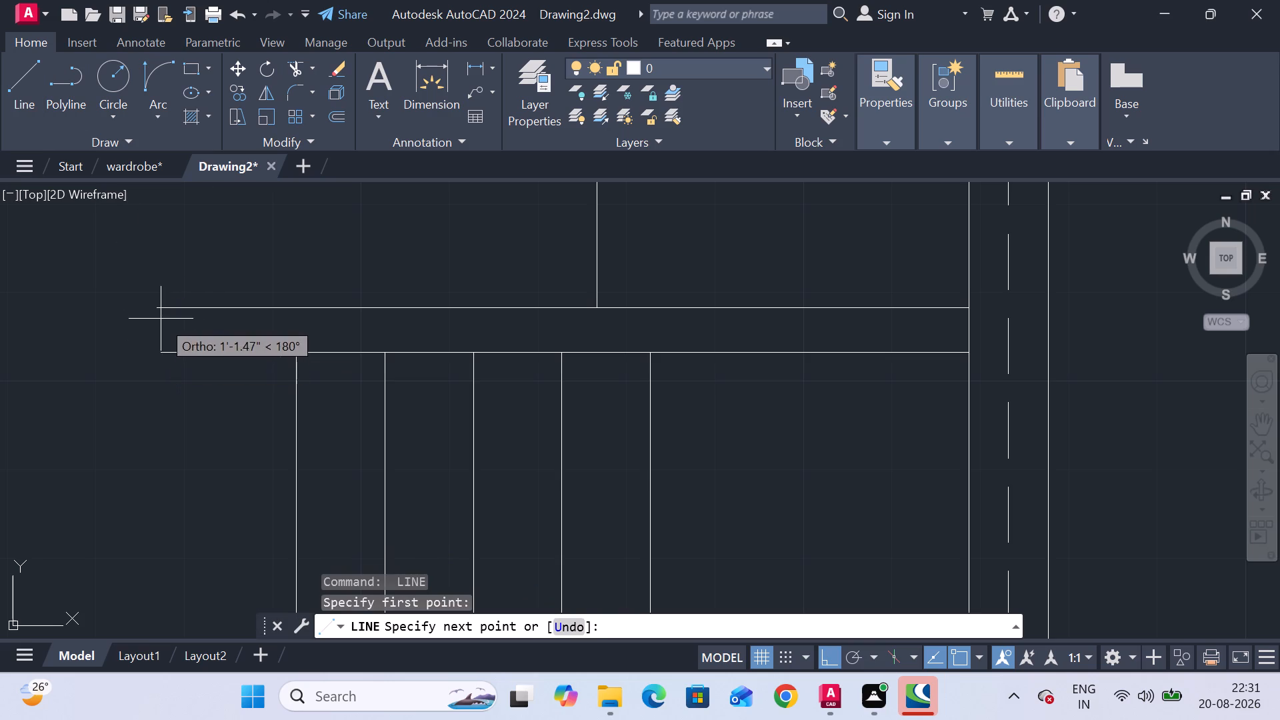
{"action": "left_click", "coordinate": [155, 353]}
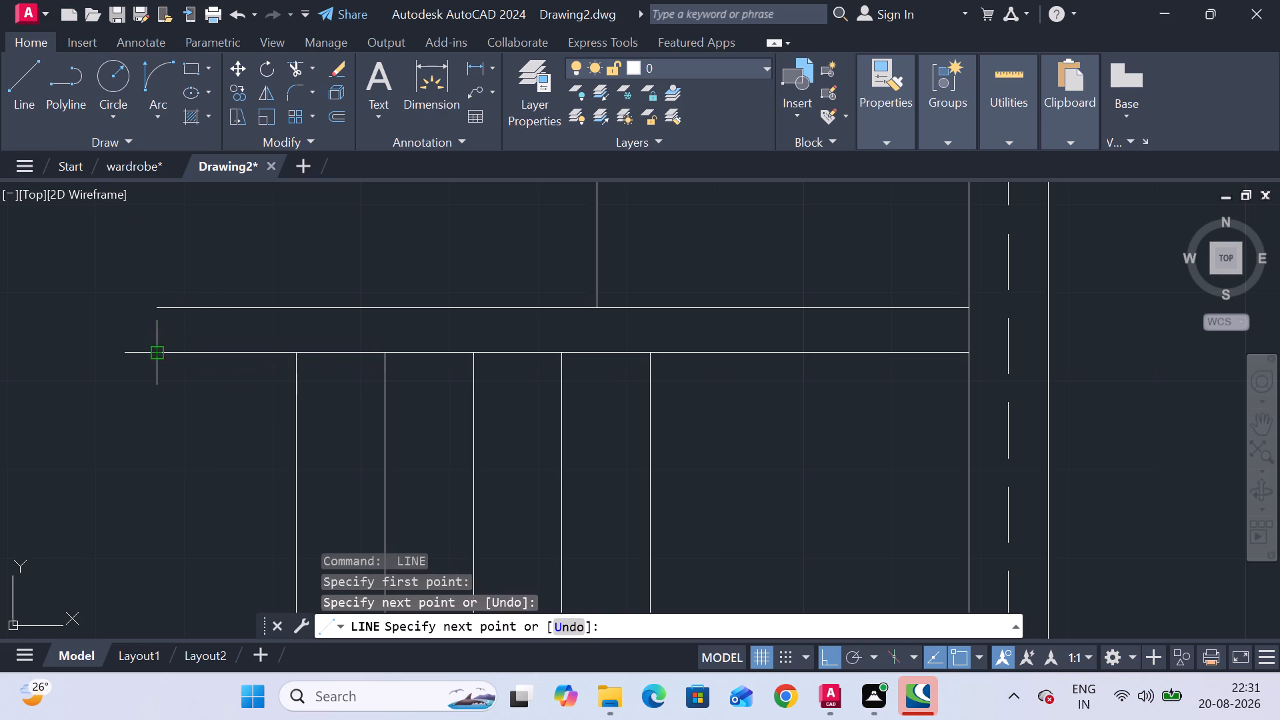
{"action": "left_click", "coordinate": [155, 307]}
{"action": "key", "text": "Escape"}
Draw a line 3' down the right wall from the partition's lower corner, continuing horizontally left to the farthest parallel line.
{"action": "scroll", "coordinate": [205, 383], "scroll_direction": "down", "scroll_amount": 3}
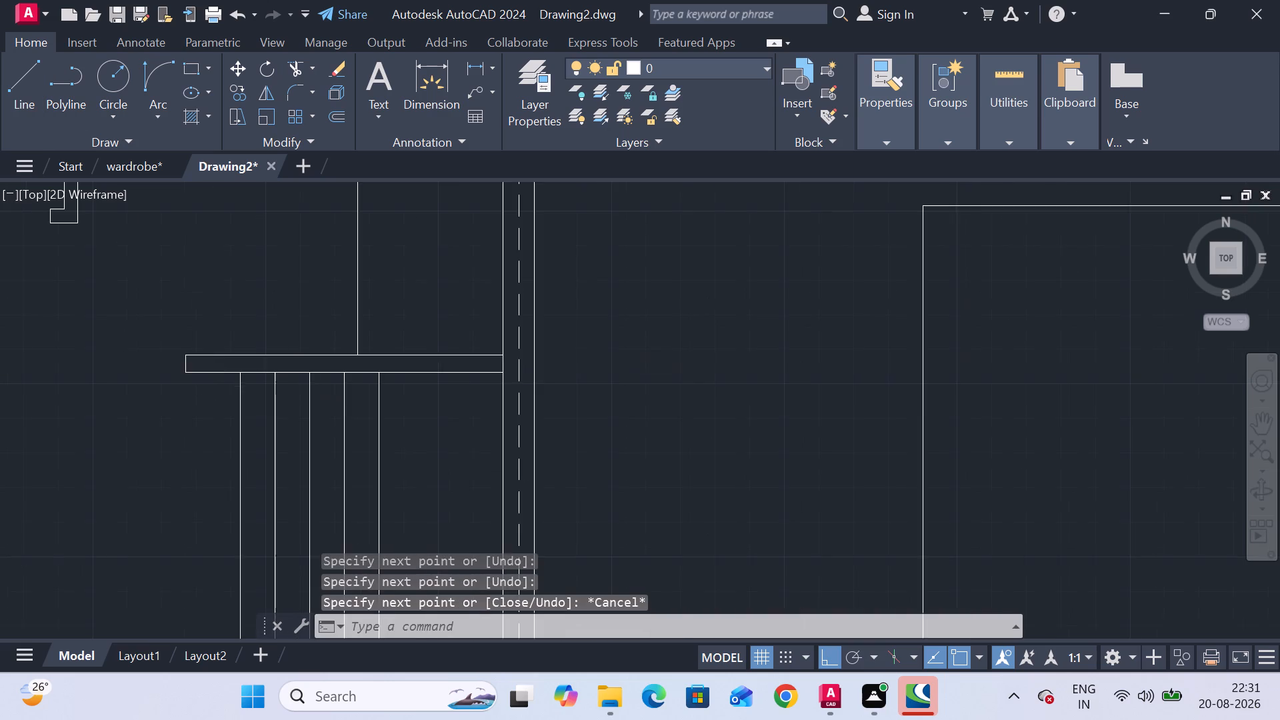
{"action": "middle_click_drag", "start_coordinate": [201, 389], "coordinate": [205, 236]}
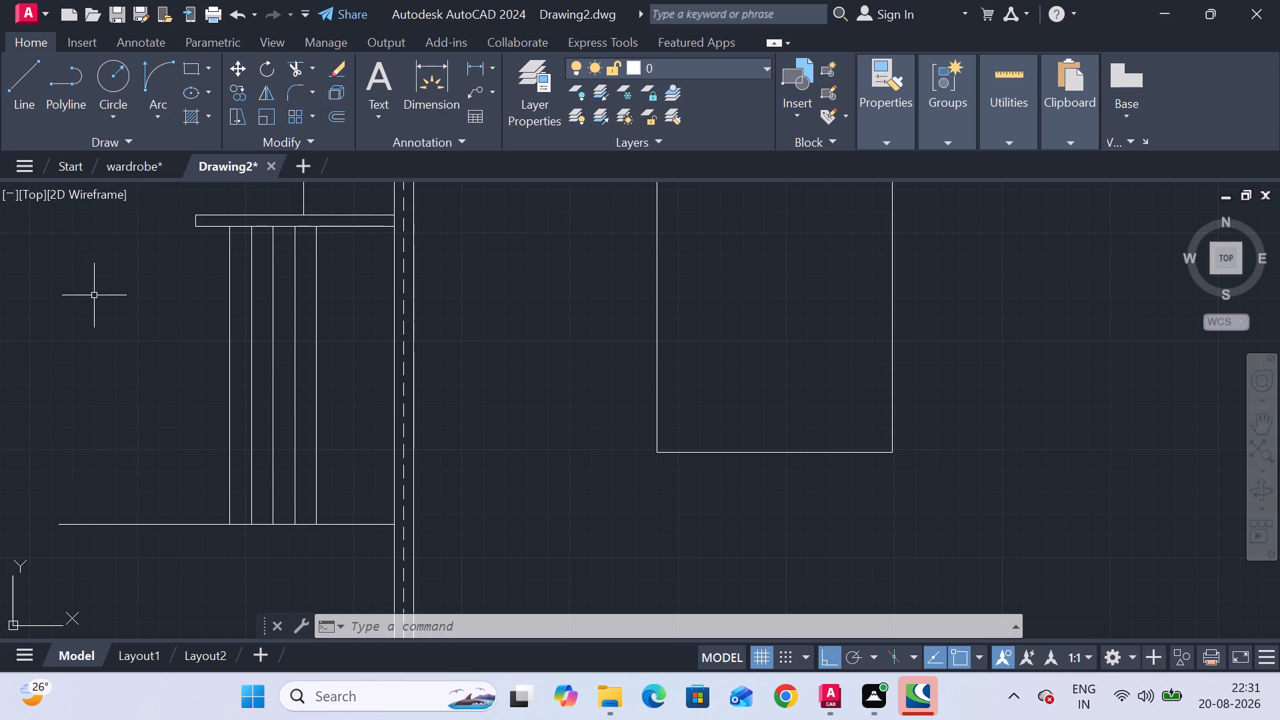
{"action": "left_click", "coordinate": [21, 67]}
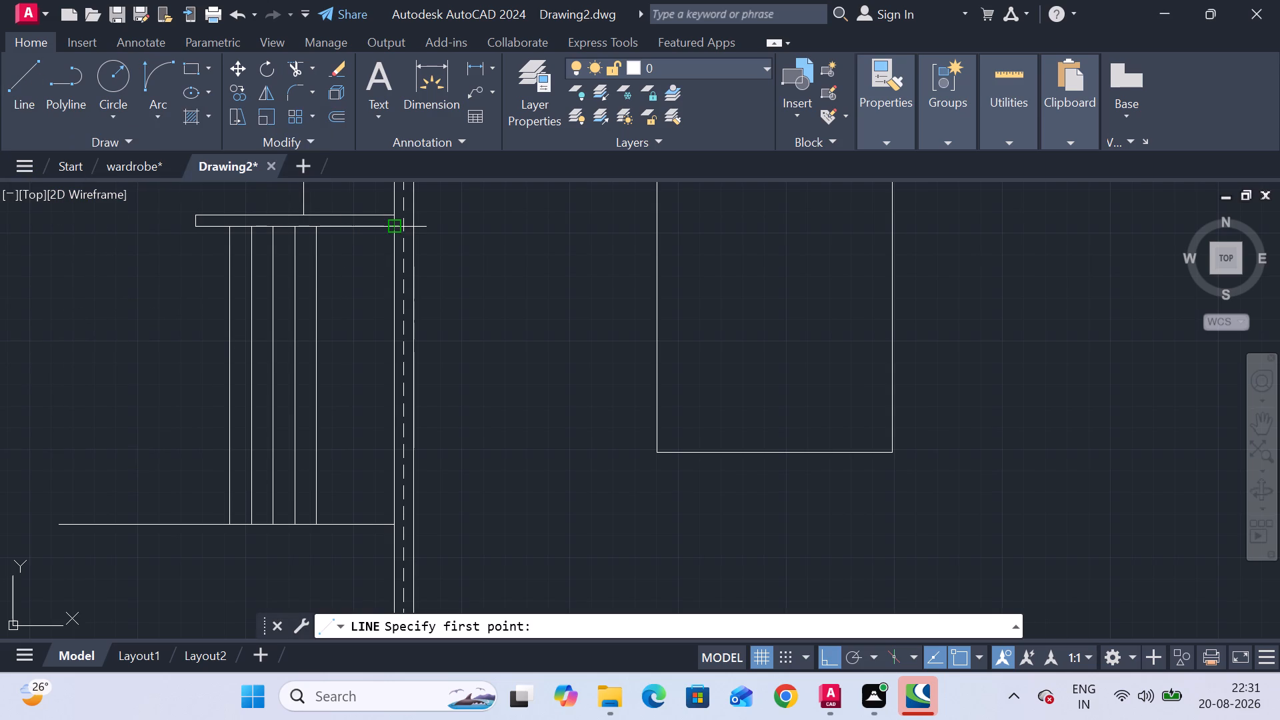
{"action": "left_click", "coordinate": [391, 228]}
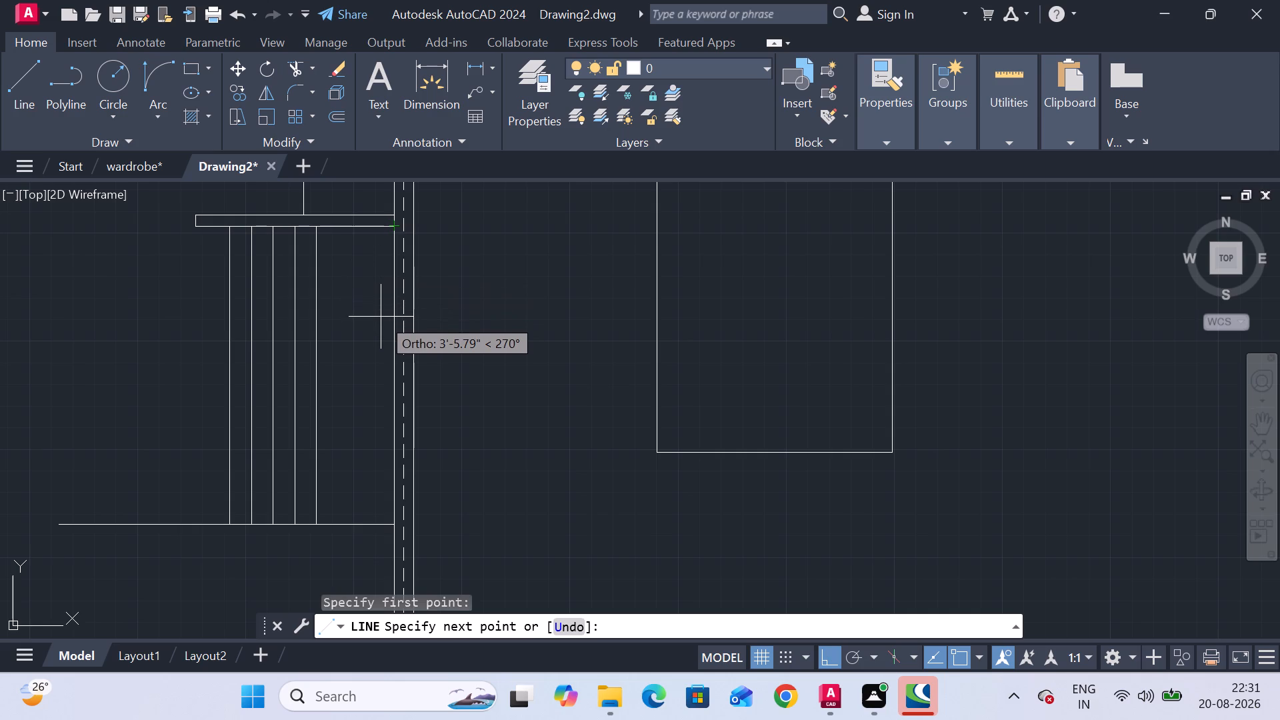
{"action": "type", "text": "3'"}
{"action": "key", "text": "Return"}
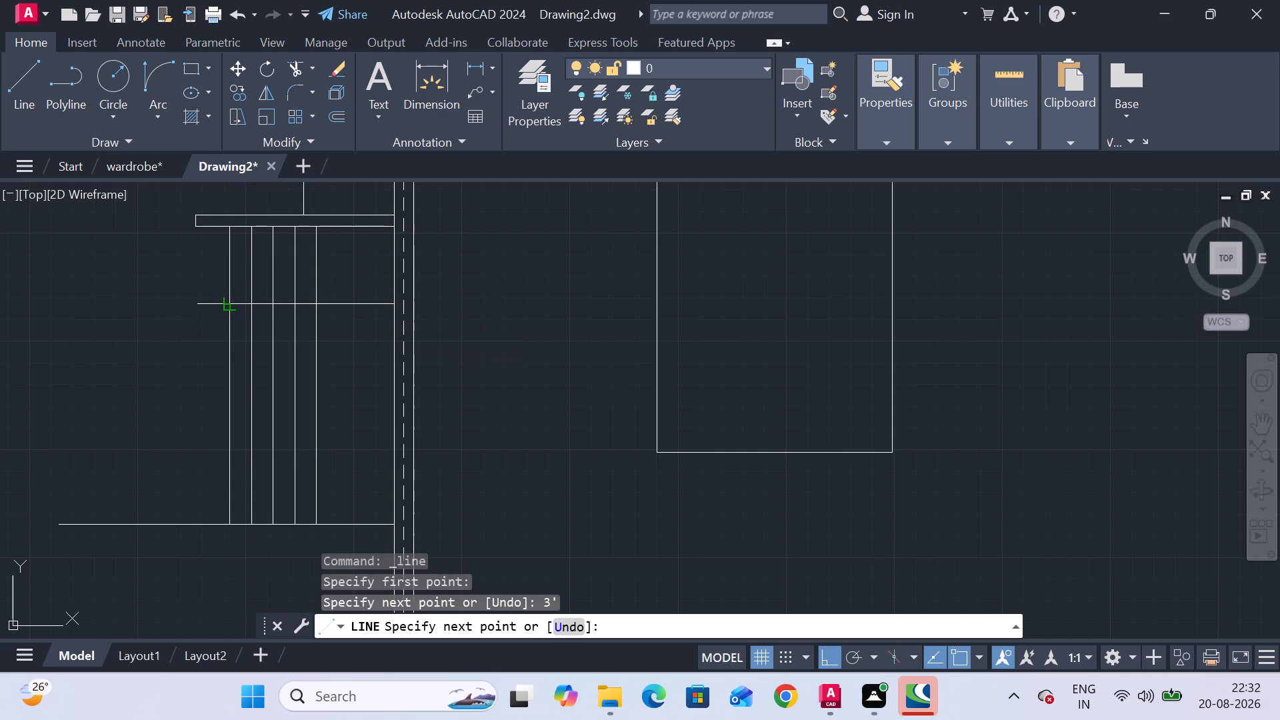
{"action": "scroll", "coordinate": [235, 307], "scroll_direction": "up", "scroll_amount": 2}
{"action": "left_click", "coordinate": [220, 295]}
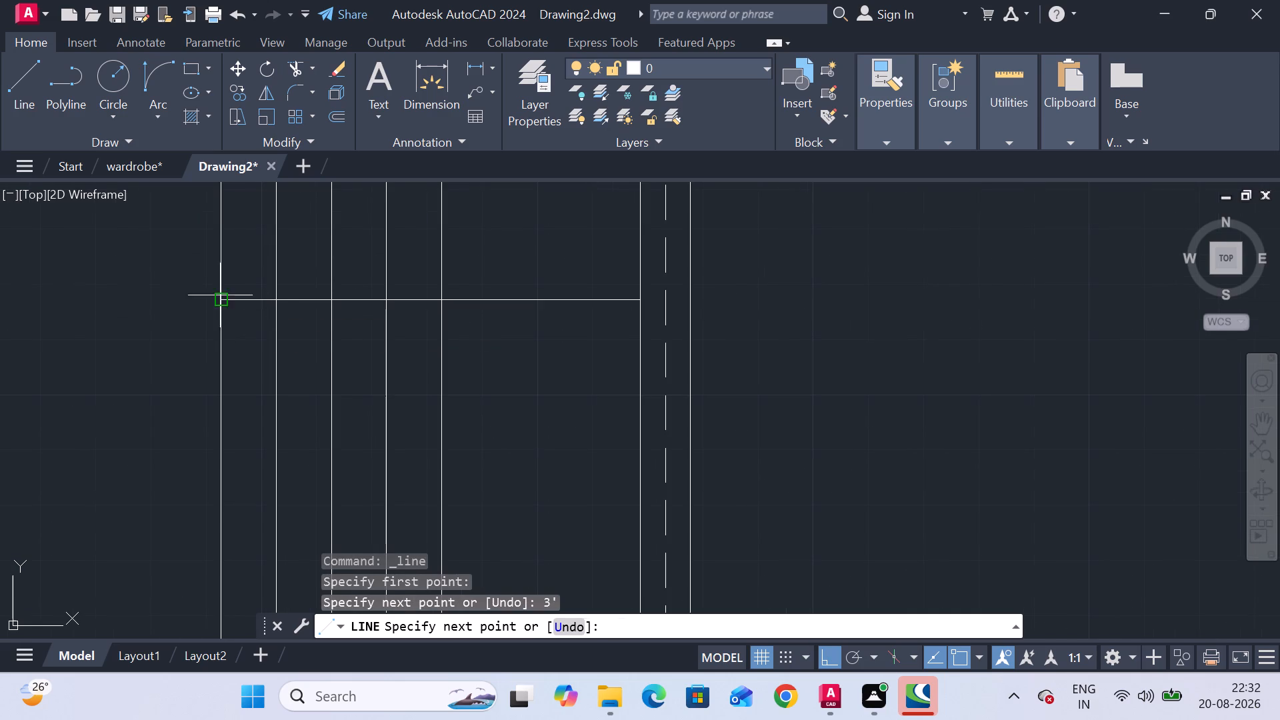
Draw a line 3' up the right wall from the lower horizontal line, continuing horizontally left to the farthest parallel line.
{"action": "key", "text": "Escape"}
{"action": "scroll", "coordinate": [343, 348], "scroll_direction": "down", "scroll_amount": 2}
{"action": "middle_click_drag", "start_coordinate": [343, 348], "coordinate": [332, 291]}
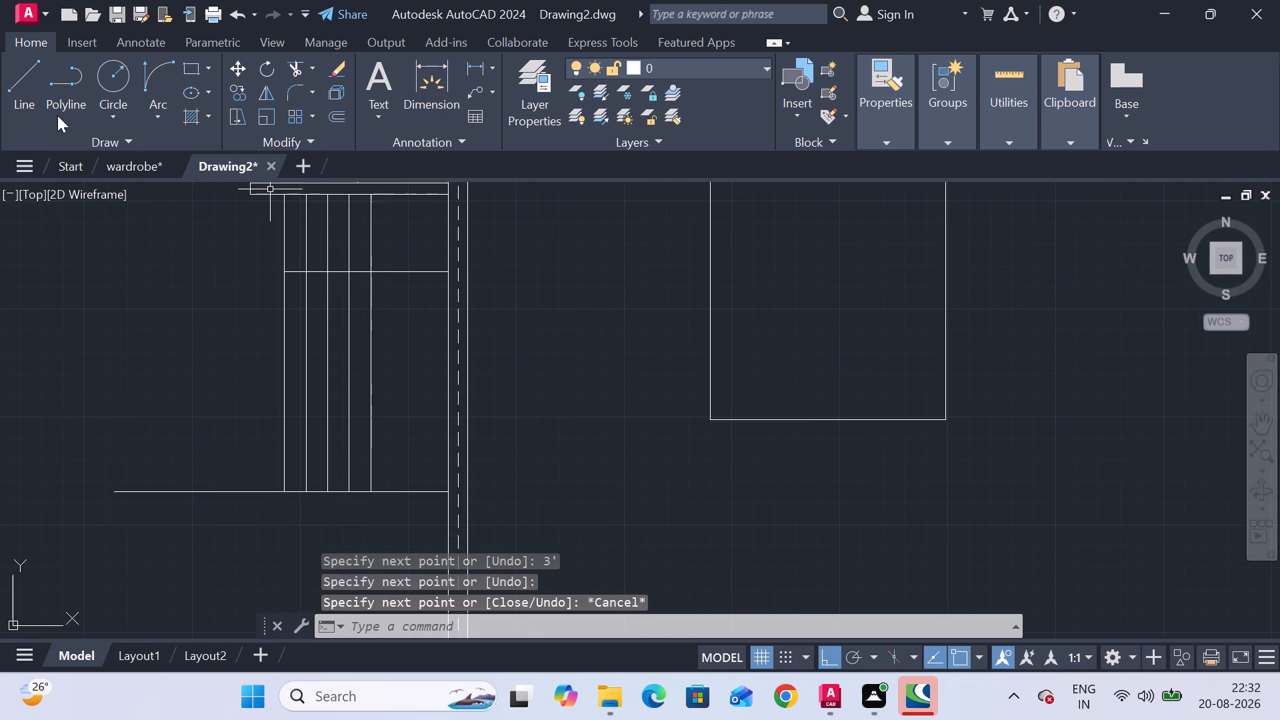
{"action": "left_click", "coordinate": [29, 106]}
{"action": "scroll", "coordinate": [379, 407], "scroll_direction": "up", "scroll_amount": 1}
{"action": "scroll", "coordinate": [379, 407], "scroll_direction": "down", "scroll_amount": 1}
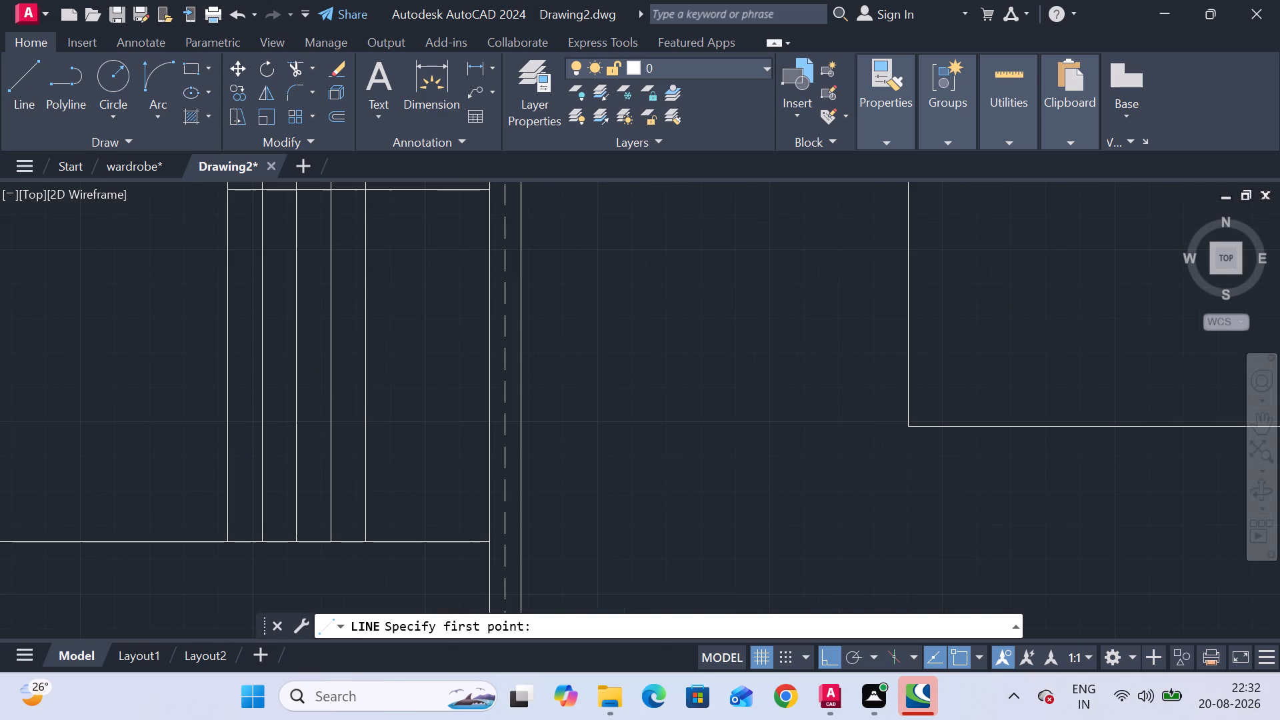
{"action": "left_click", "coordinate": [443, 491]}
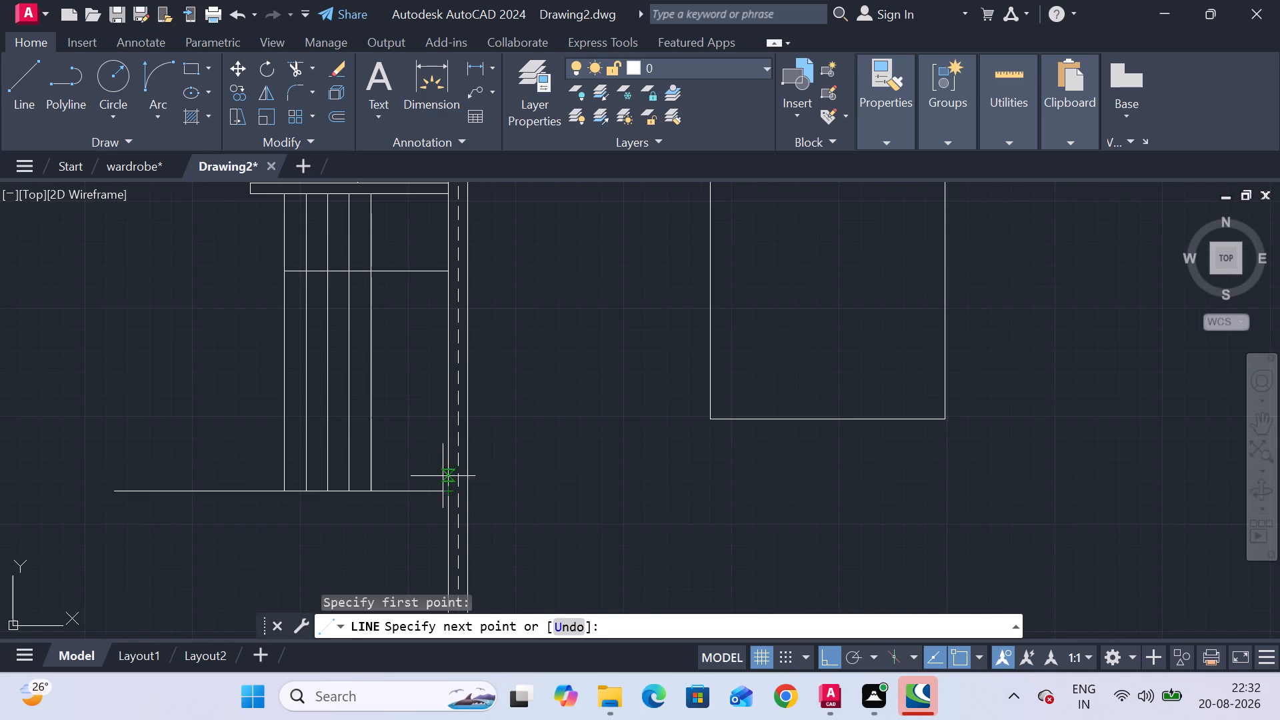
{"action": "type", "text": "3'"}
{"action": "key", "text": "Return"}
{"action": "scroll", "coordinate": [279, 397], "scroll_direction": "up", "scroll_amount": 3}
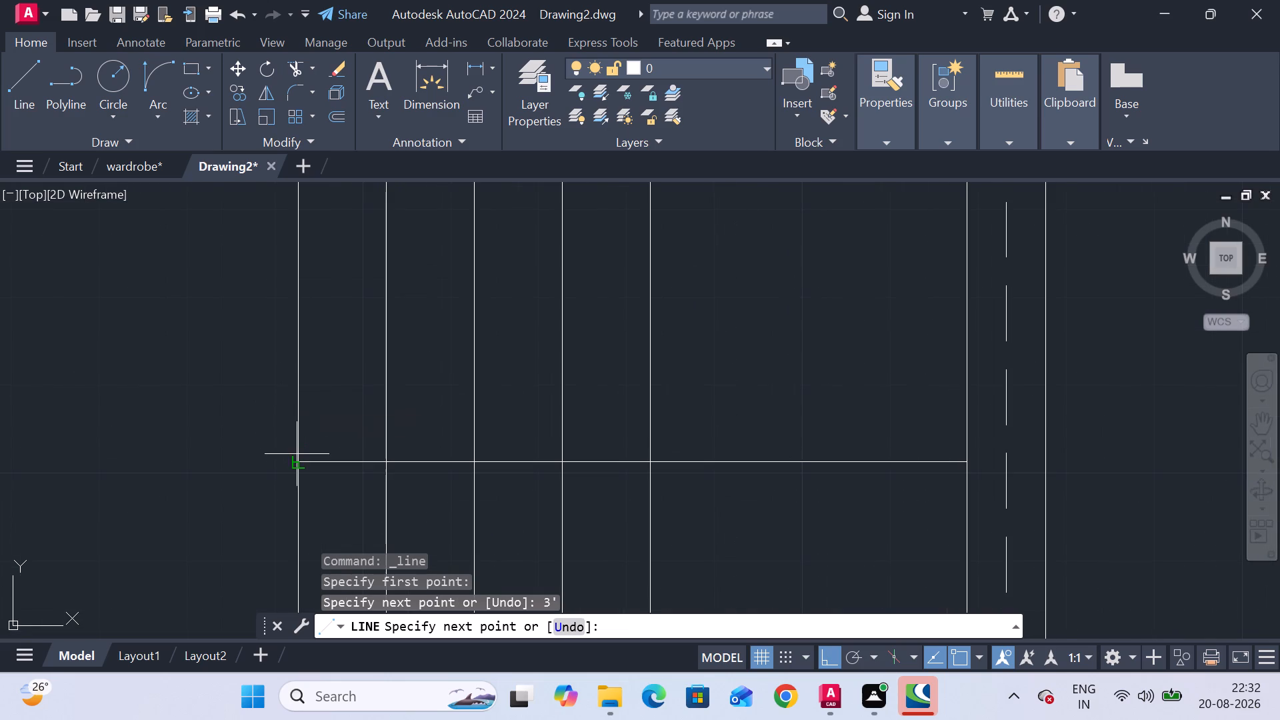
{"action": "left_click", "coordinate": [300, 464]}
{"action": "key", "text": "Escape"}
{"action": "scroll", "coordinate": [415, 448], "scroll_direction": "down", "scroll_amount": 2}
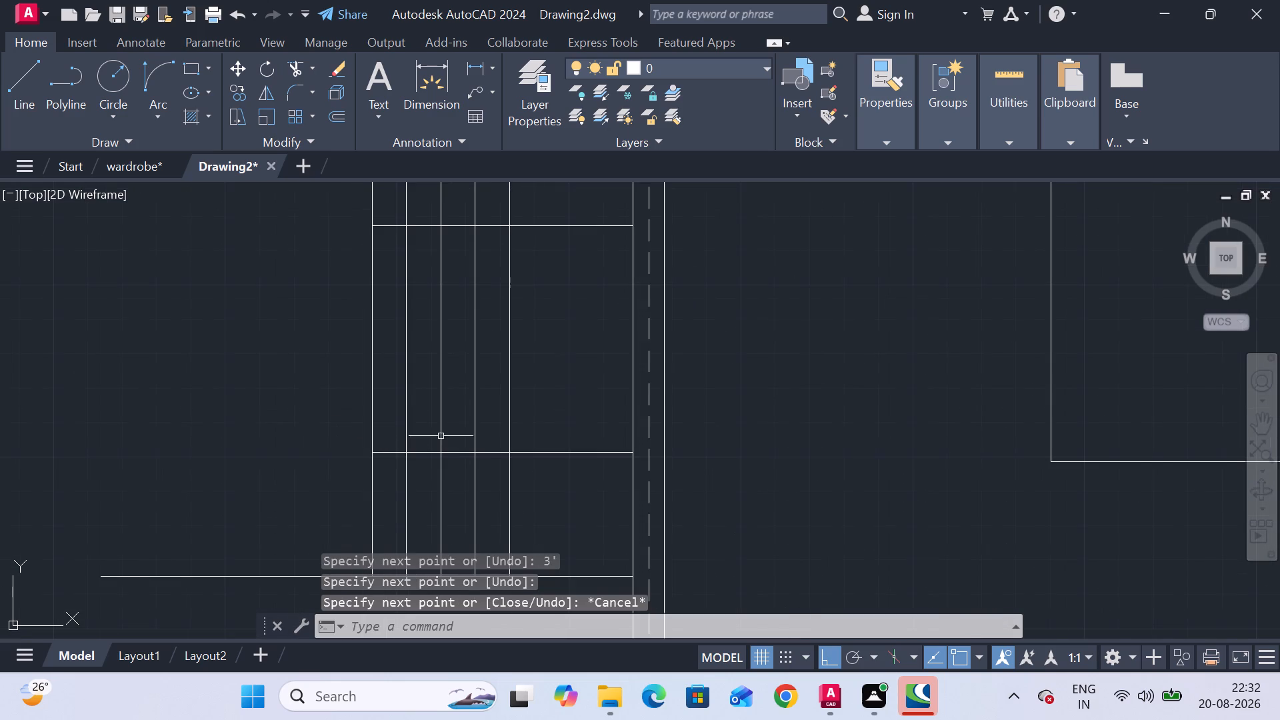
Trim the four leftmost parallel vertical lines between the two 3' horizontal lines, keeping the one nearest the right wall whole.
{"action": "scroll", "coordinate": [487, 431], "scroll_direction": "down", "scroll_amount": 1}
{"action": "middle_click_drag", "start_coordinate": [487, 431], "coordinate": [429, 419]}
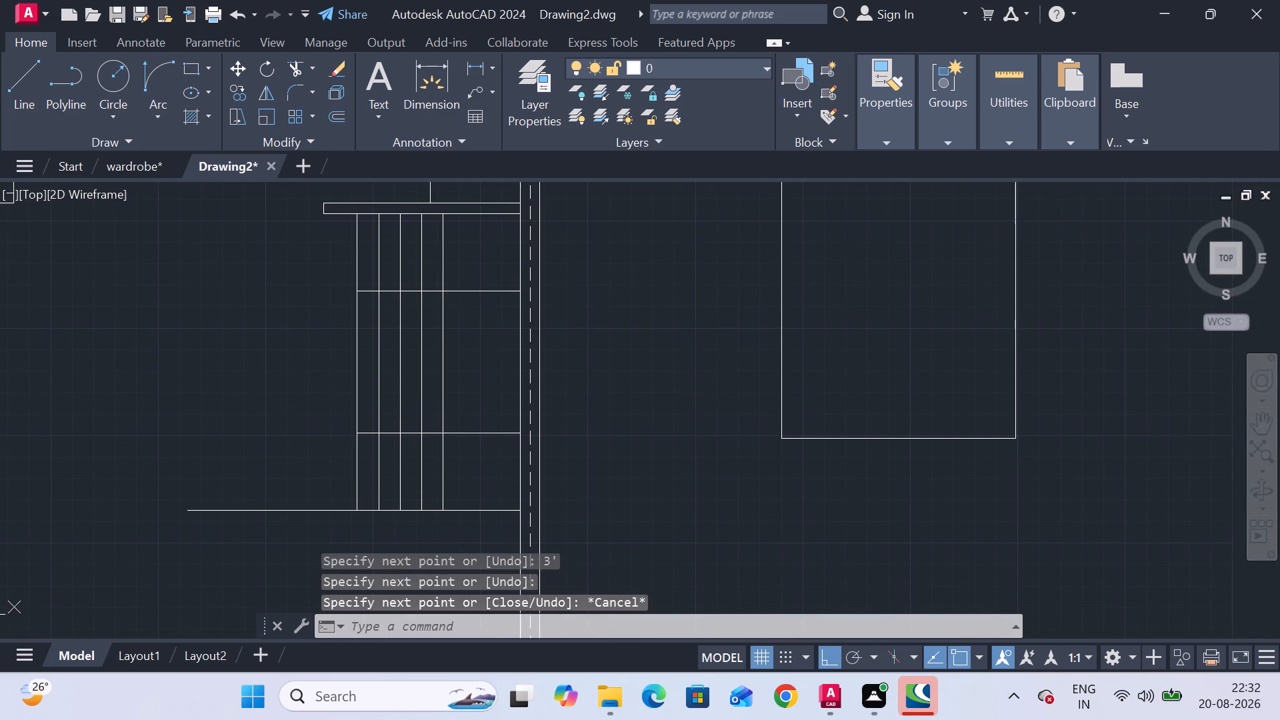
{"action": "left_click", "coordinate": [285, 65]}
{"action": "left_click", "coordinate": [341, 369]}
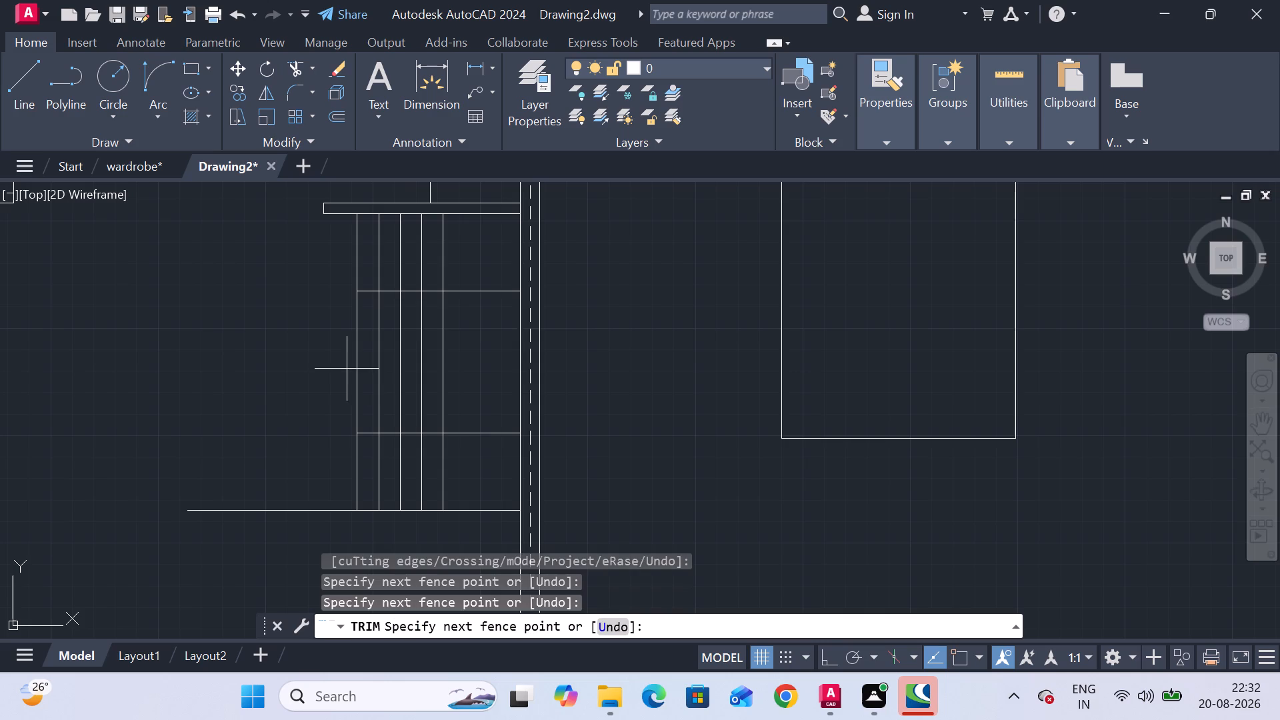
{"action": "left_click", "coordinate": [425, 370]}
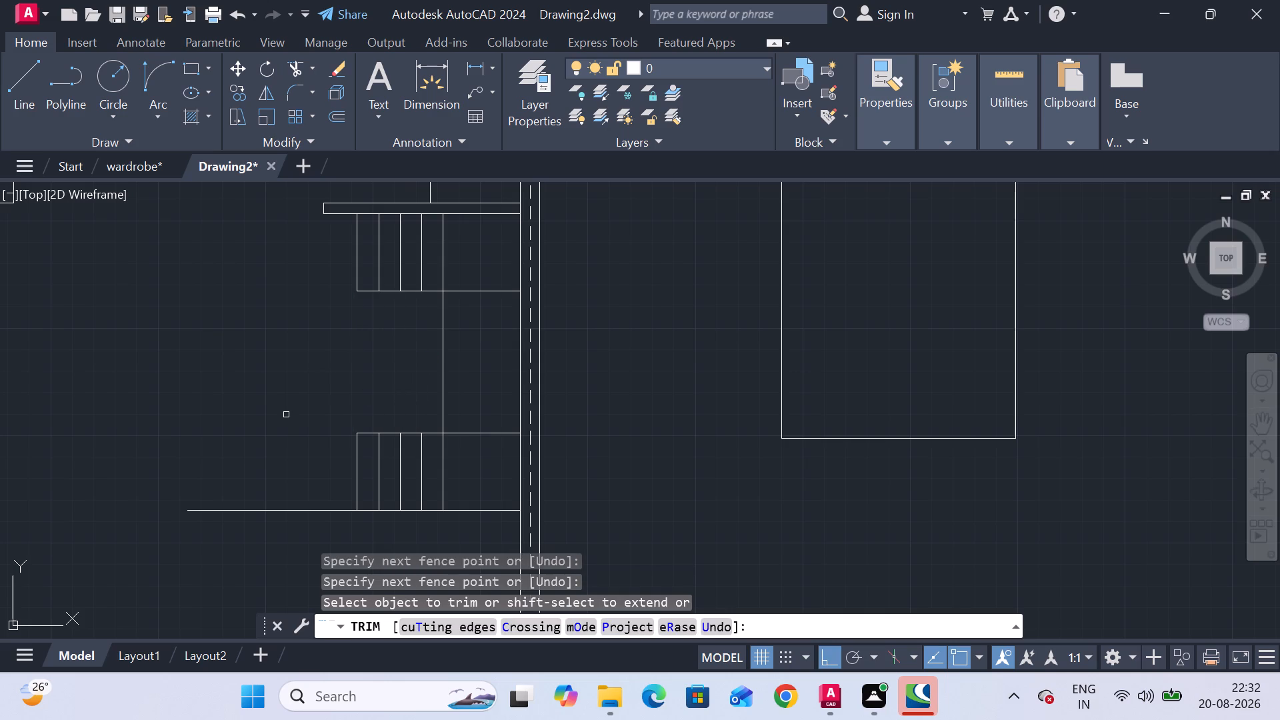
{"action": "key", "text": "Escape"}
{"action": "key", "text": "Escape"}
{"action": "key", "text": "Escape"}
{"action": "key", "text": "Escape"}
{"action": "key", "text": "Escape"}
{"action": "key", "text": "Escape"}
{"action": "key", "text": "Escape"}
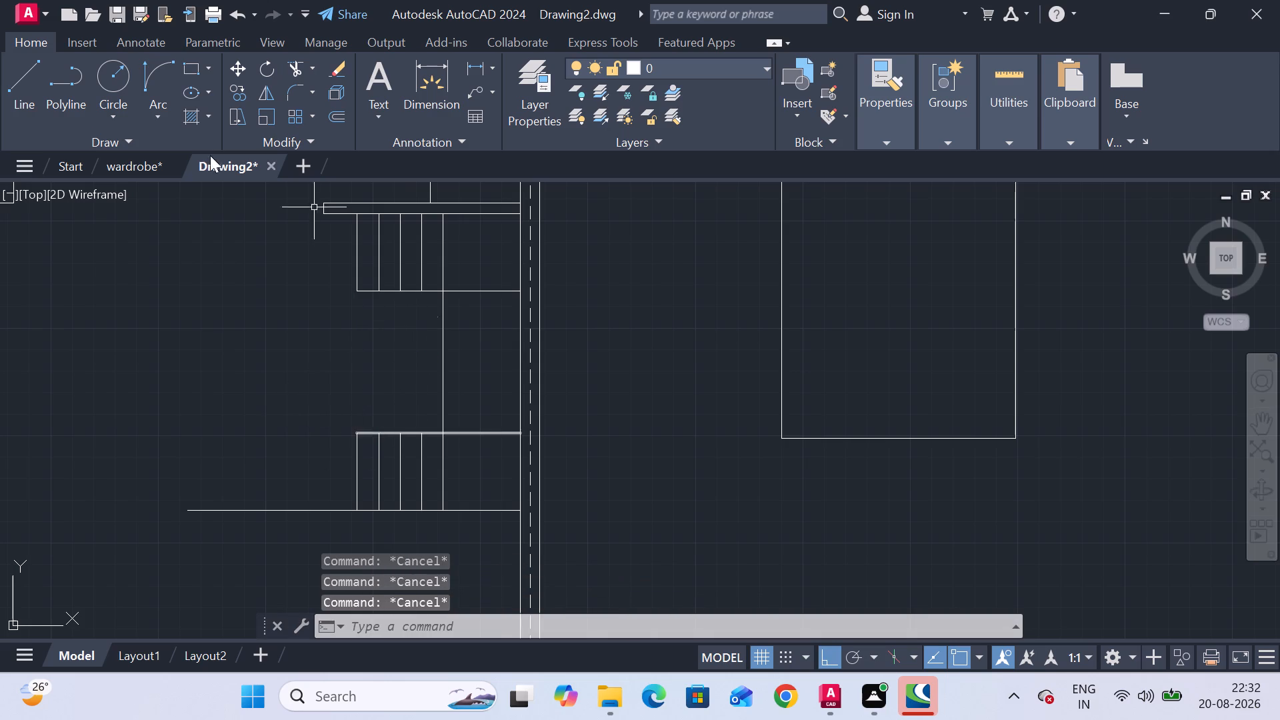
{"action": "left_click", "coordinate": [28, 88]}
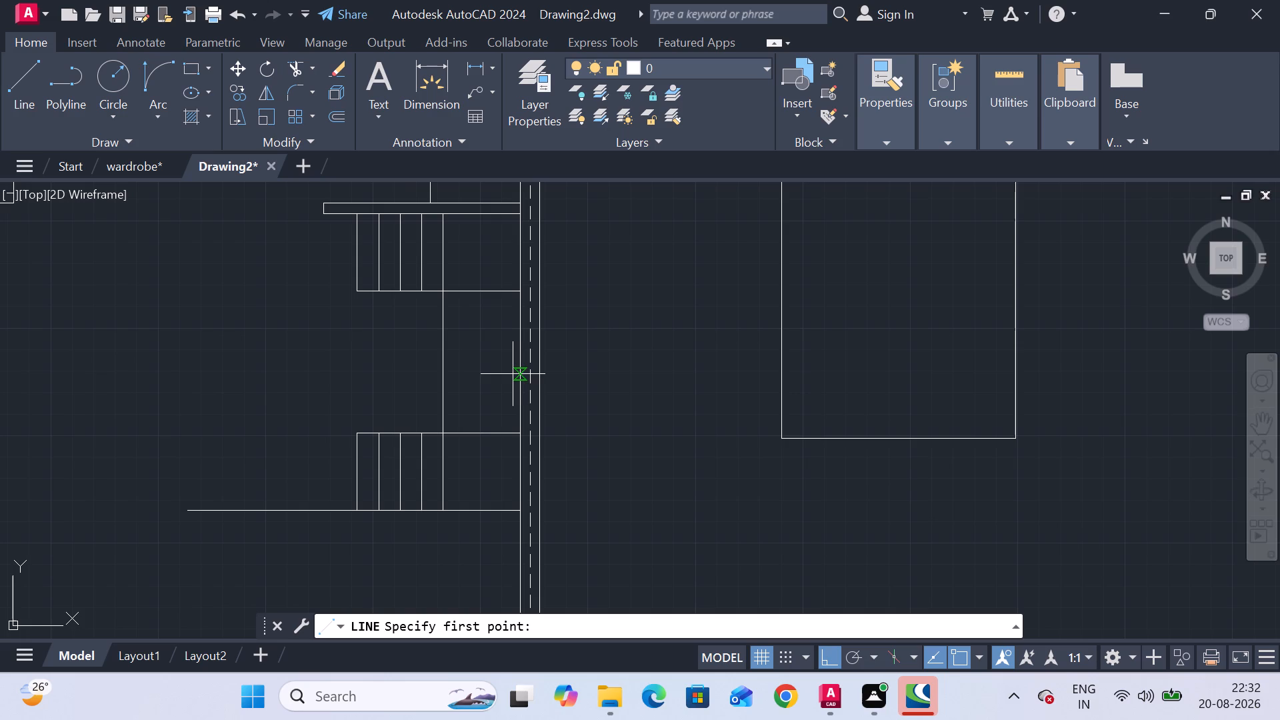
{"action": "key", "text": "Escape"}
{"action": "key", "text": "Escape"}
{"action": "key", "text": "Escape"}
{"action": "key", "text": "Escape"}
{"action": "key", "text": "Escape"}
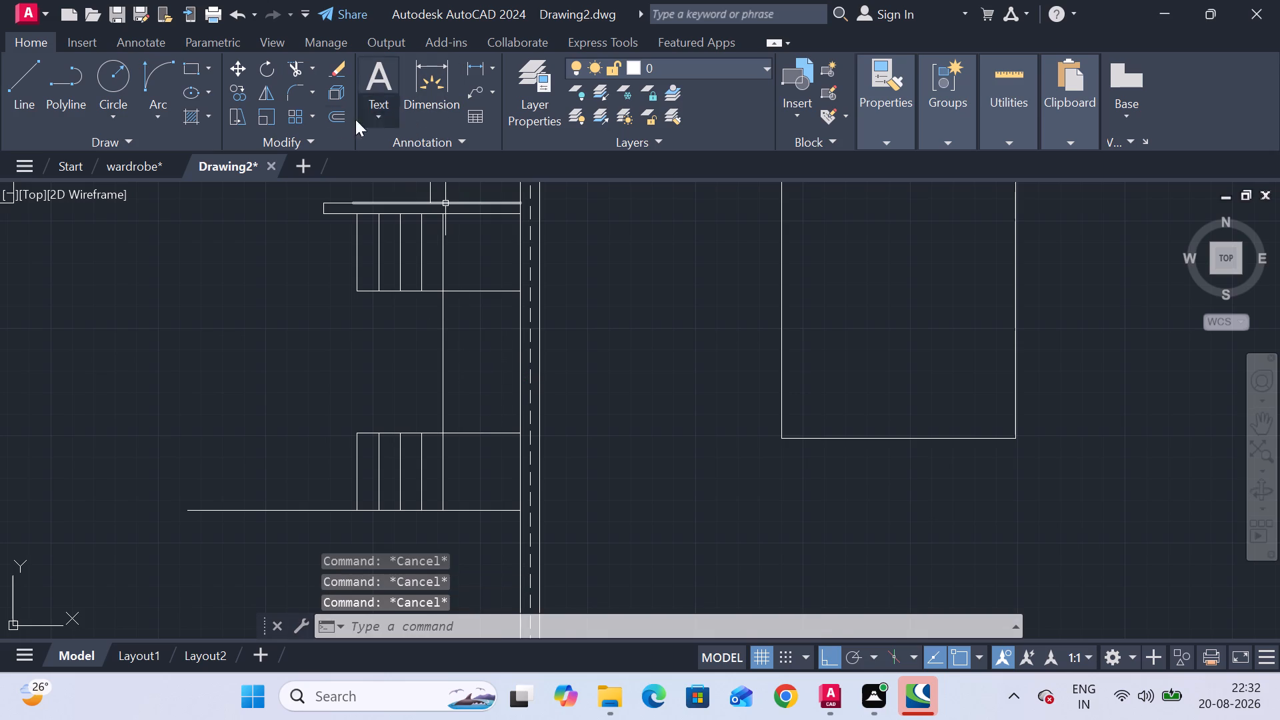
Offset the upper 3' horizontal line downward by 10" six times in succession to form evenly spaced treads.
{"action": "left_click", "coordinate": [335, 119]}
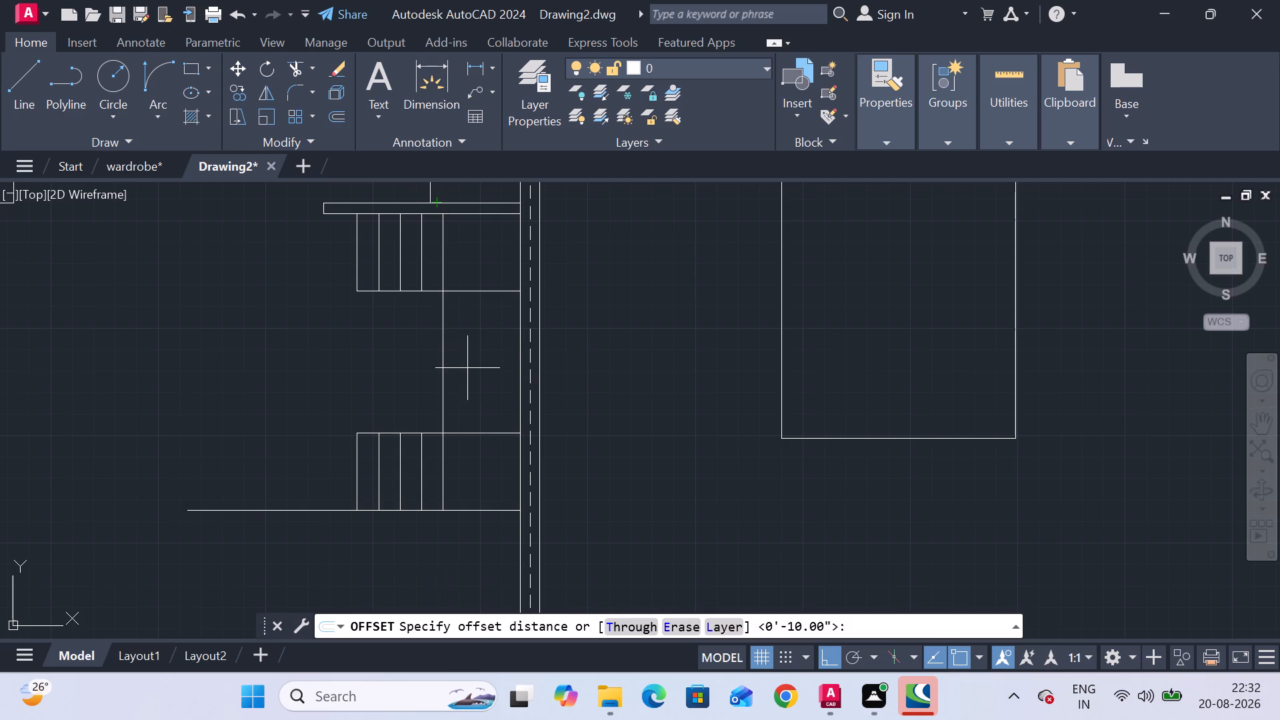
{"action": "type", "text": "10"}
{"action": "key", "text": "shift+quotedbl"}
{"action": "key", "text": "Return"}
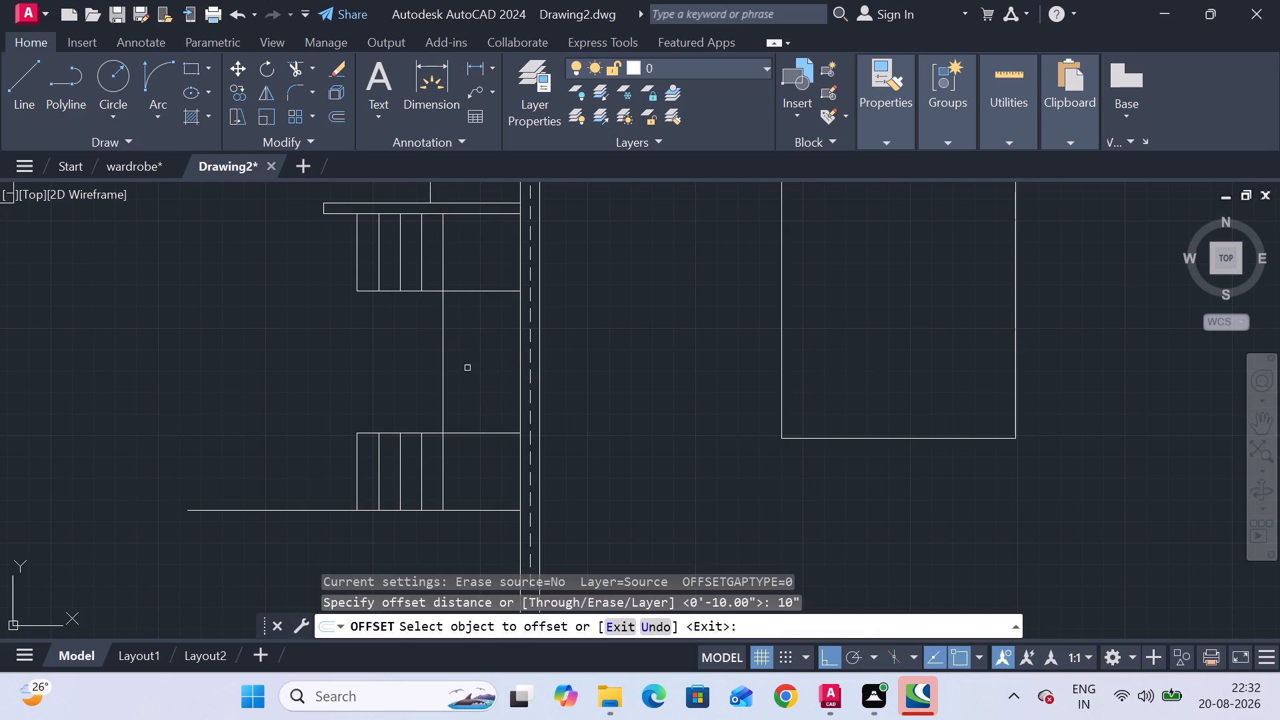
{"action": "left_click", "coordinate": [489, 293]}
{"action": "left_click", "coordinate": [491, 329]}
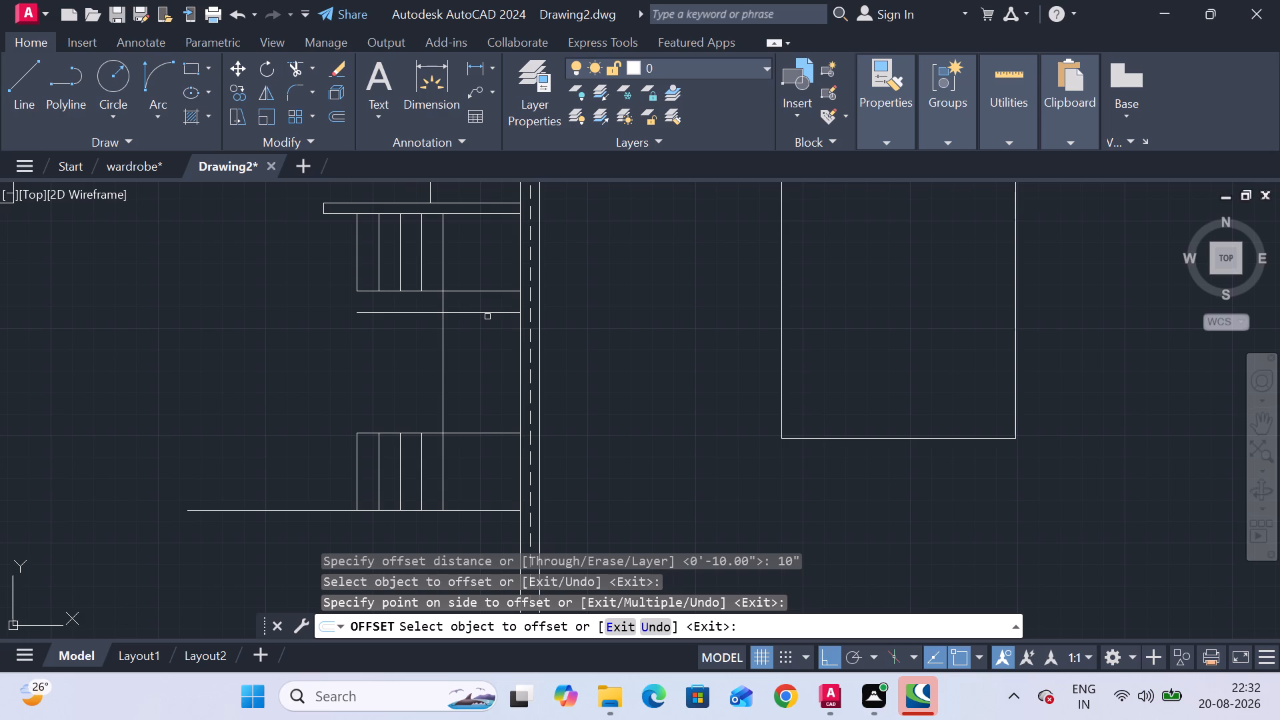
{"action": "left_click", "coordinate": [489, 315]}
{"action": "left_click", "coordinate": [489, 335]}
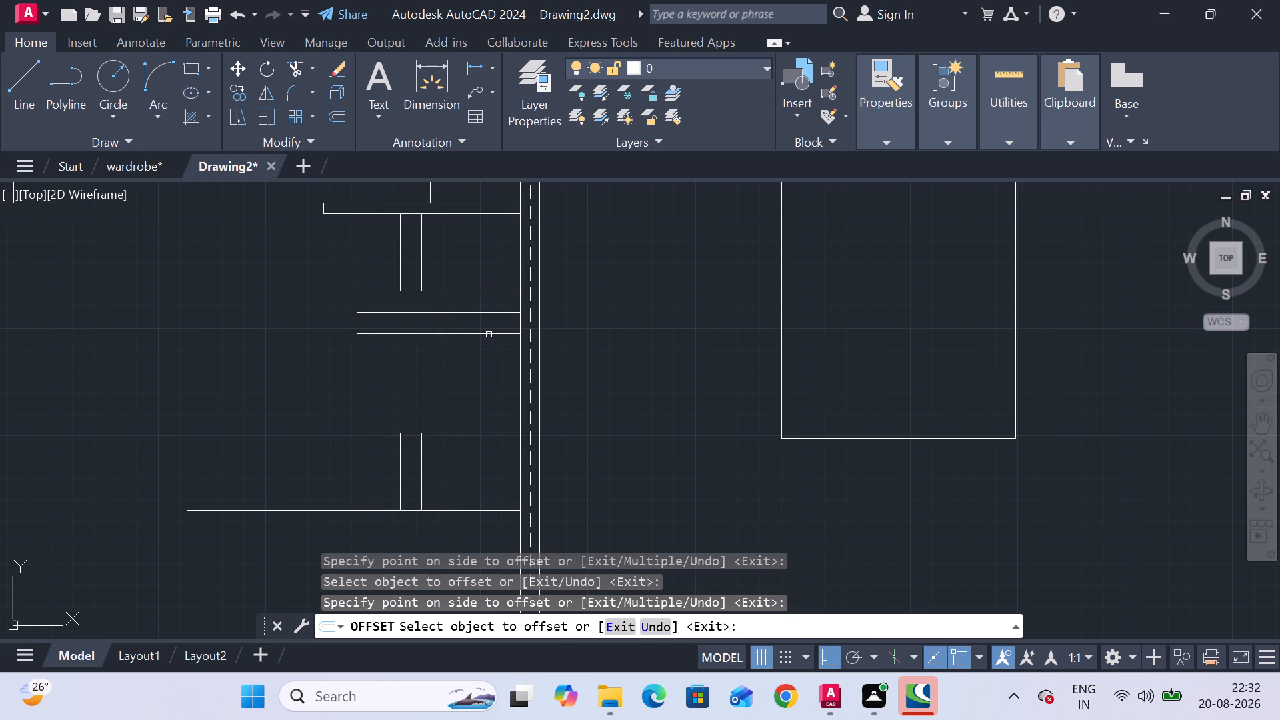
{"action": "left_click", "coordinate": [489, 335]}
{"action": "left_click", "coordinate": [489, 336]}
{"action": "left_click", "coordinate": [489, 352]}
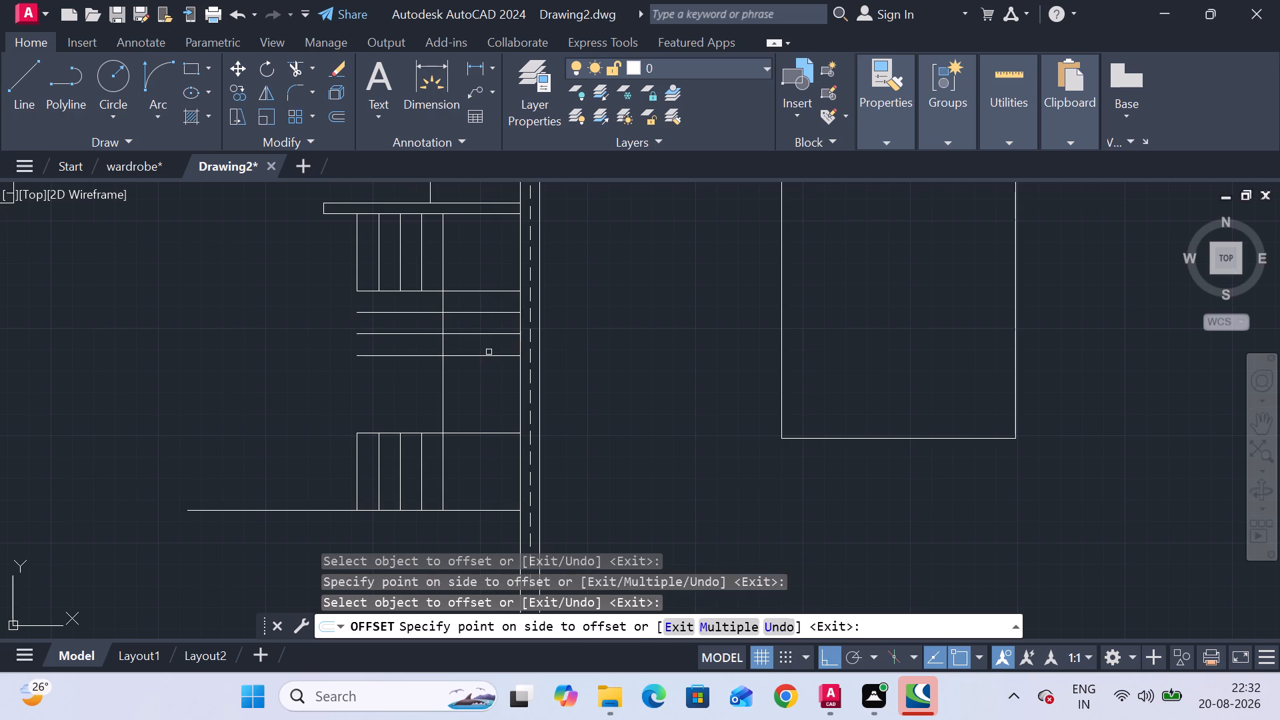
{"action": "left_click", "coordinate": [489, 356]}
{"action": "left_click", "coordinate": [489, 374]}
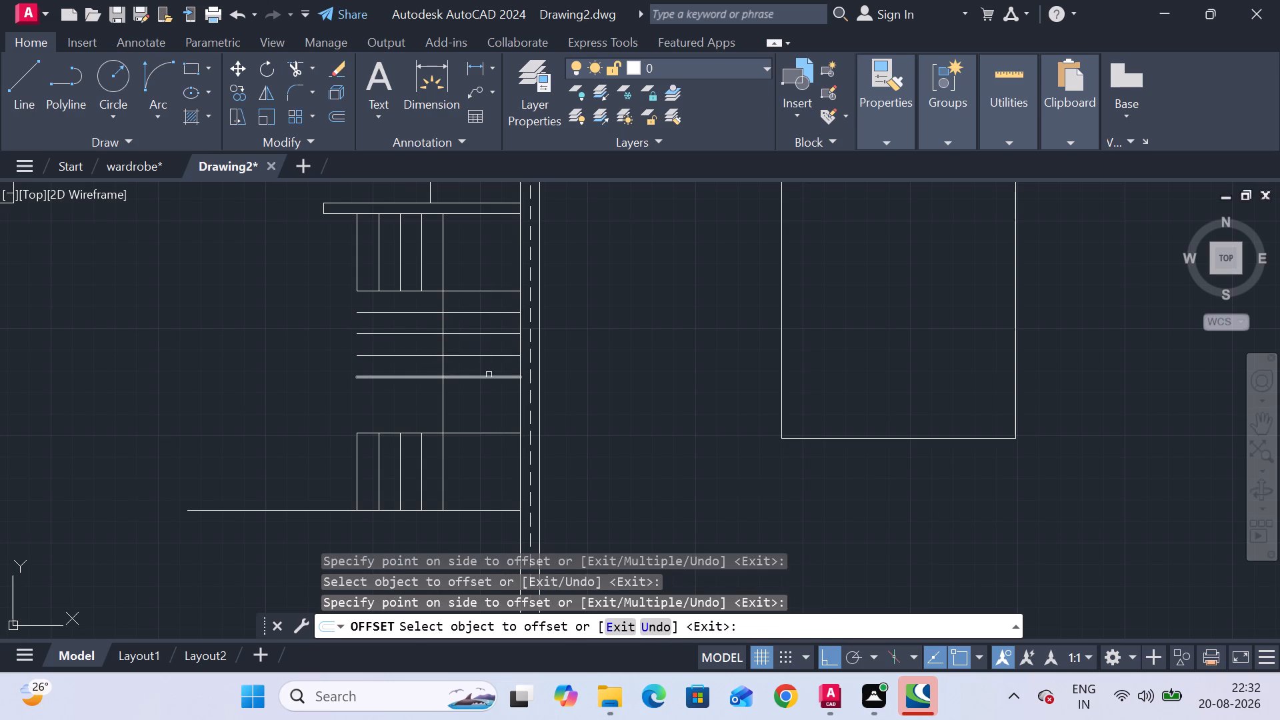
{"action": "left_click", "coordinate": [489, 375]}
{"action": "left_click", "coordinate": [489, 393]}
{"action": "left_click", "coordinate": [489, 397]}
{"action": "left_click", "coordinate": [486, 414]}
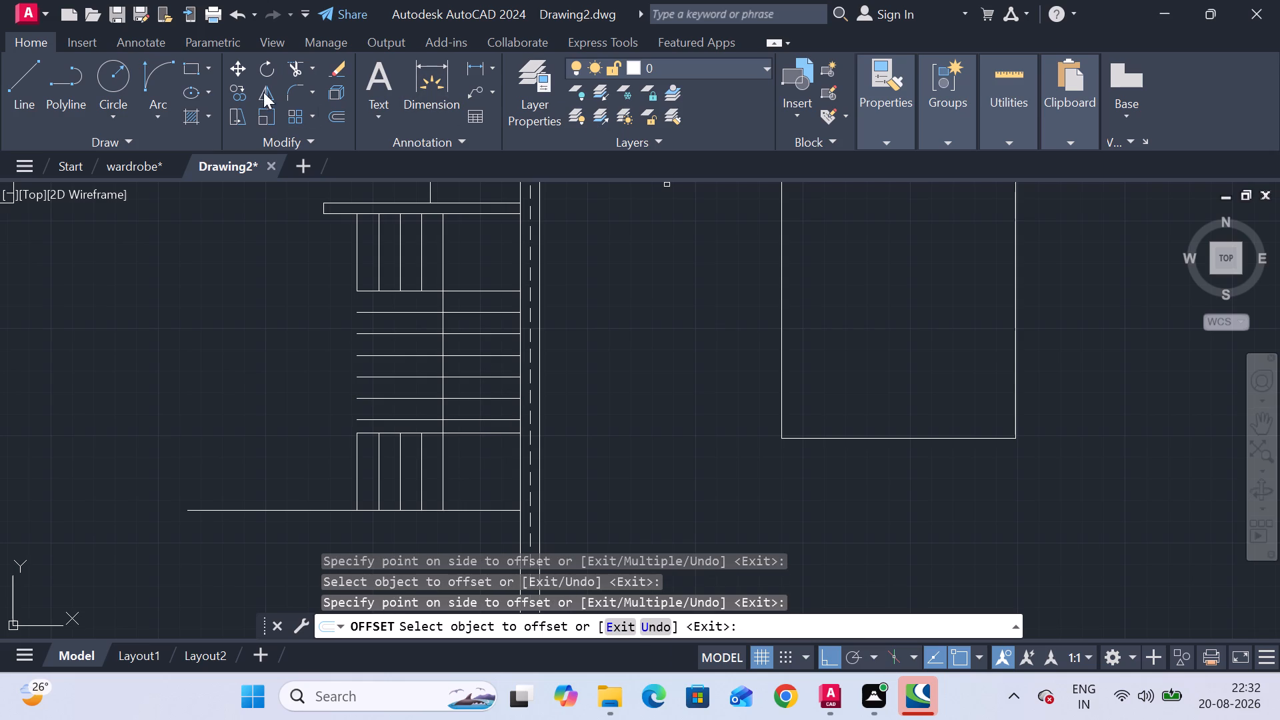
Trim the parts of the six new horizontal lines that extend left of the remaining long vertical line.
{"action": "left_click", "coordinate": [295, 69]}
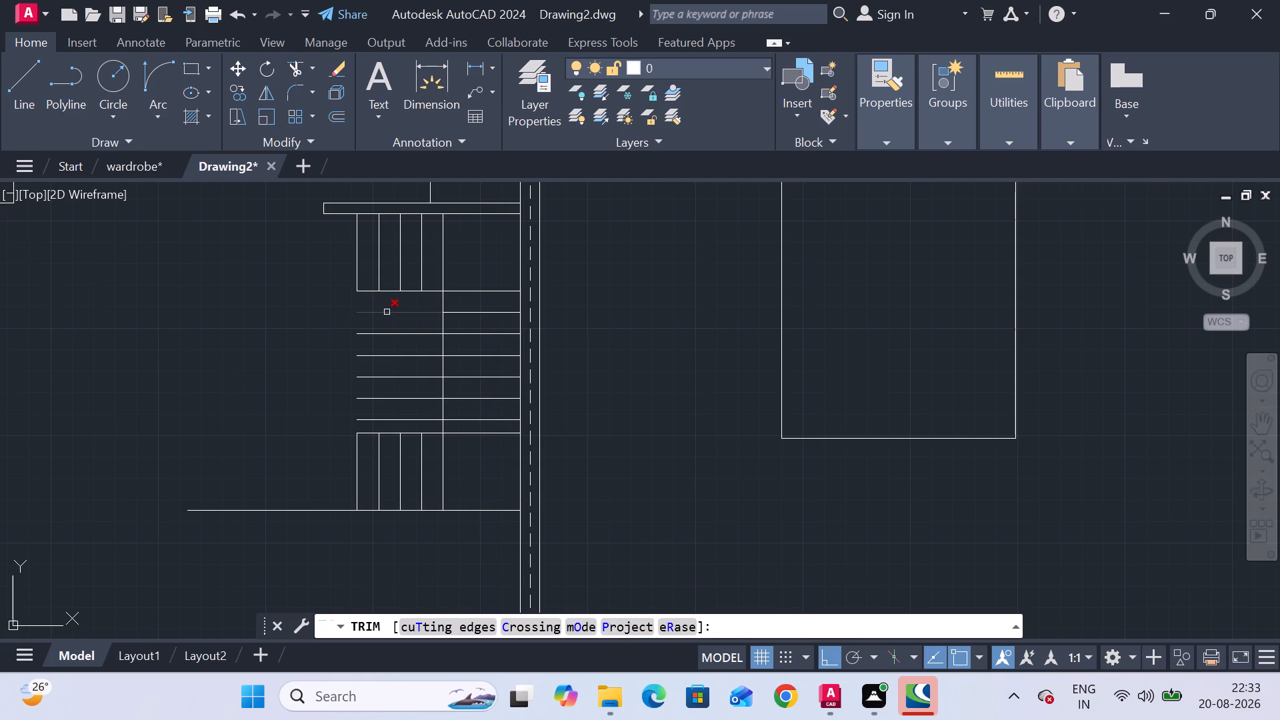
{"action": "left_click", "coordinate": [389, 309]}
{"action": "left_click", "coordinate": [391, 422]}
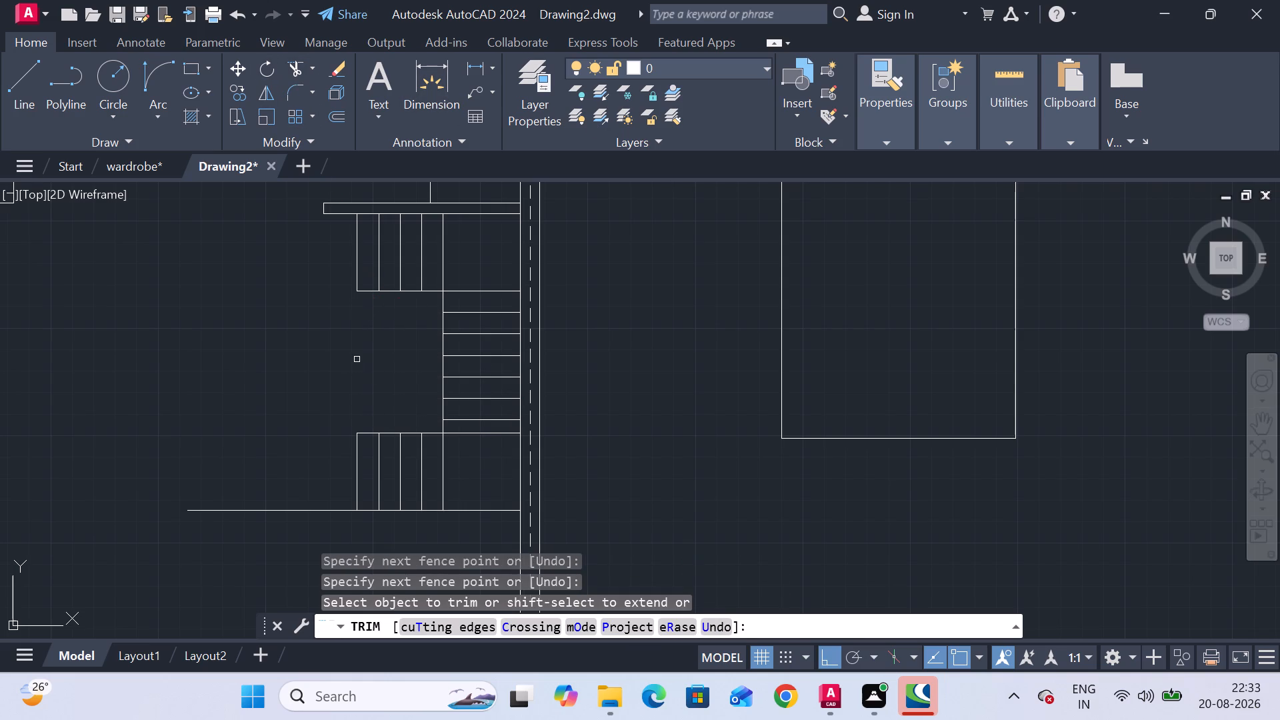
{"action": "scroll", "coordinate": [357, 359], "scroll_direction": "down", "scroll_amount": 1}
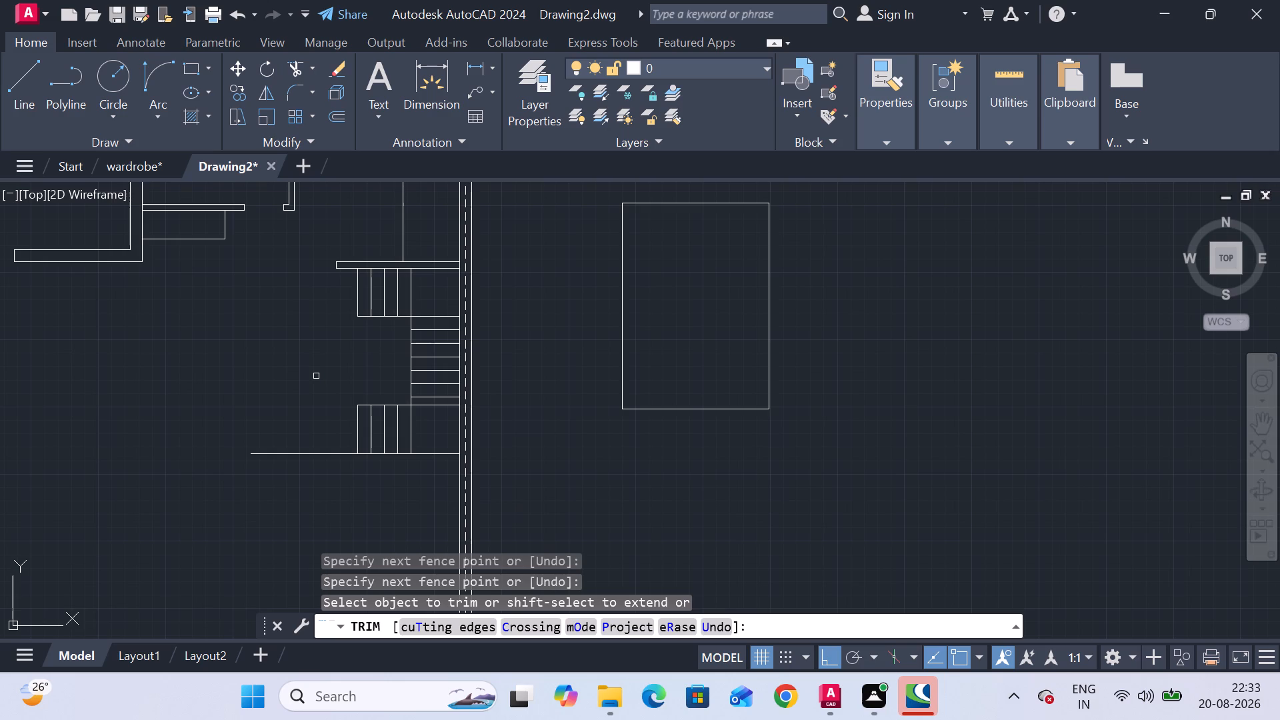
{"action": "key", "text": "Escape"}
{"action": "key", "text": "Escape"}
{"action": "key", "text": "Escape"}
{"action": "key", "text": "Escape"}
{"action": "key", "text": "Escape"}
{"action": "key", "text": "Escape"}
{"action": "key", "text": "Escape"}
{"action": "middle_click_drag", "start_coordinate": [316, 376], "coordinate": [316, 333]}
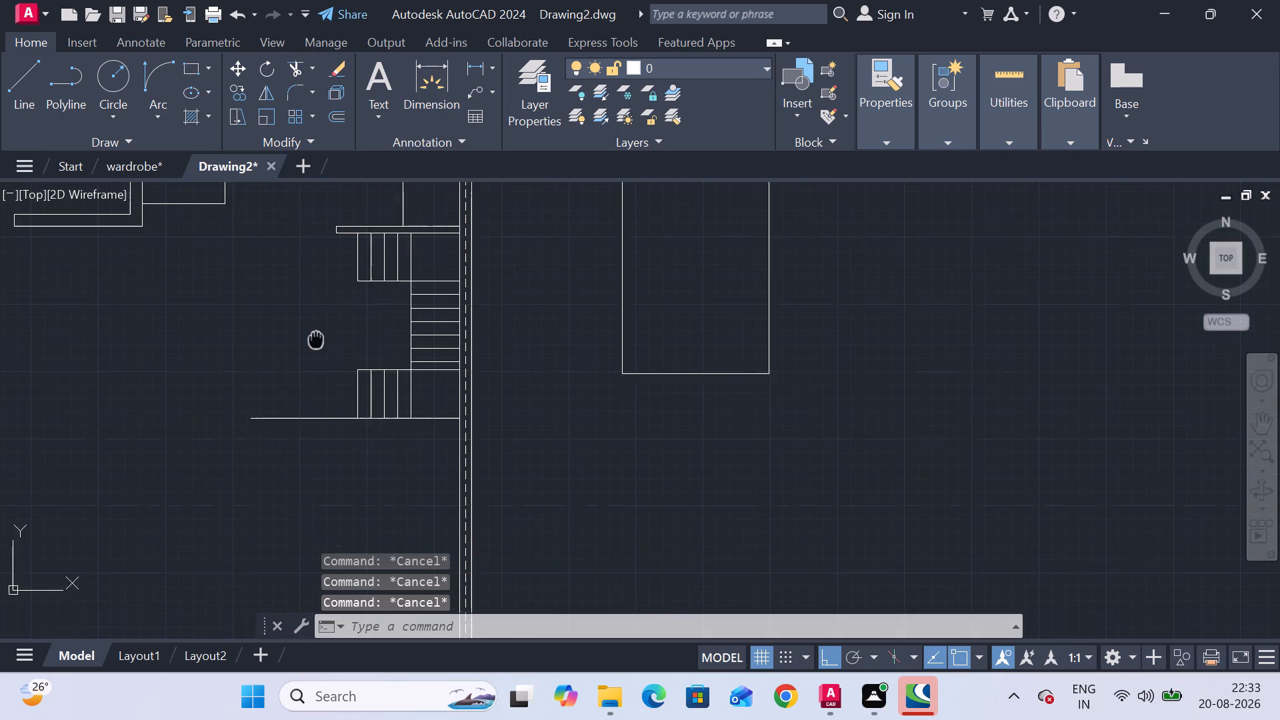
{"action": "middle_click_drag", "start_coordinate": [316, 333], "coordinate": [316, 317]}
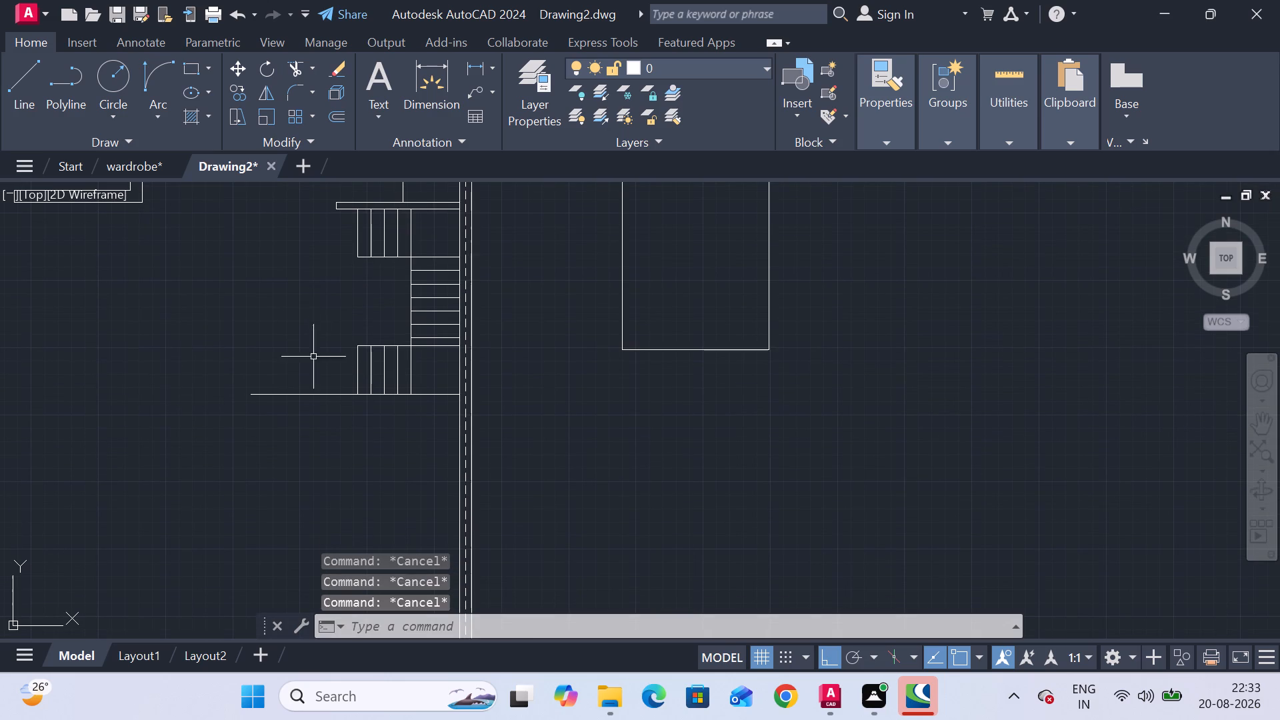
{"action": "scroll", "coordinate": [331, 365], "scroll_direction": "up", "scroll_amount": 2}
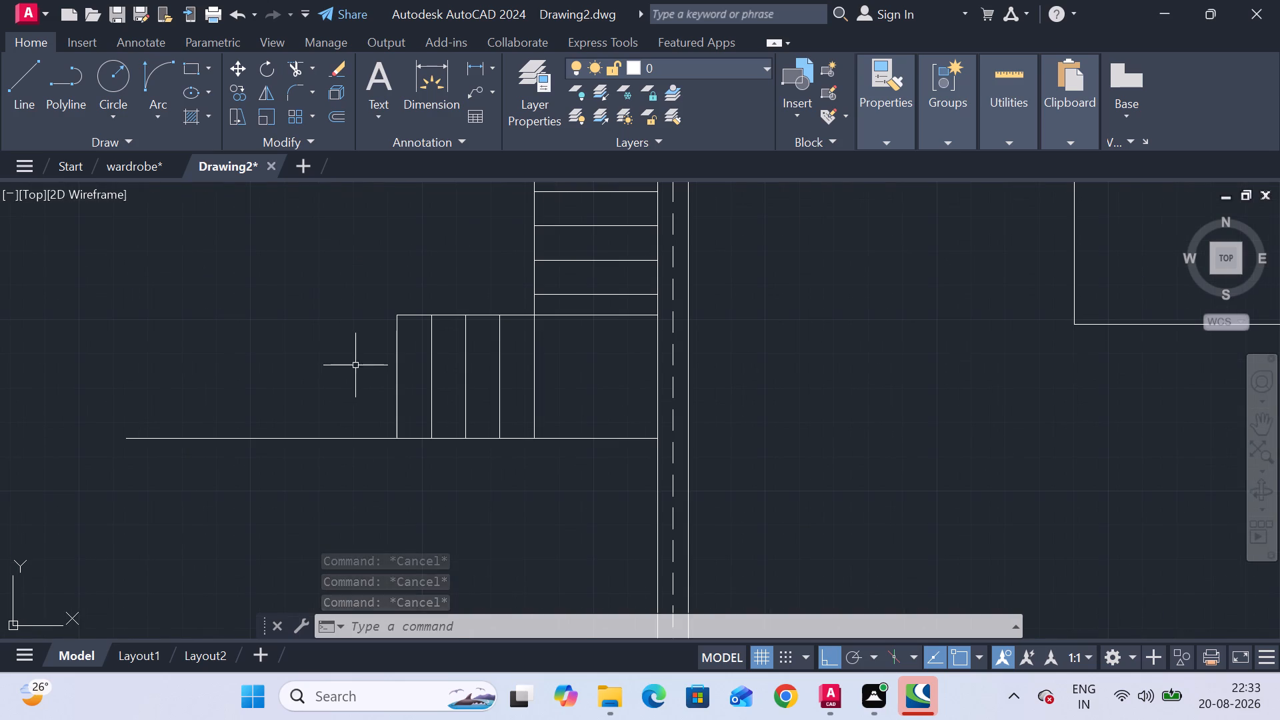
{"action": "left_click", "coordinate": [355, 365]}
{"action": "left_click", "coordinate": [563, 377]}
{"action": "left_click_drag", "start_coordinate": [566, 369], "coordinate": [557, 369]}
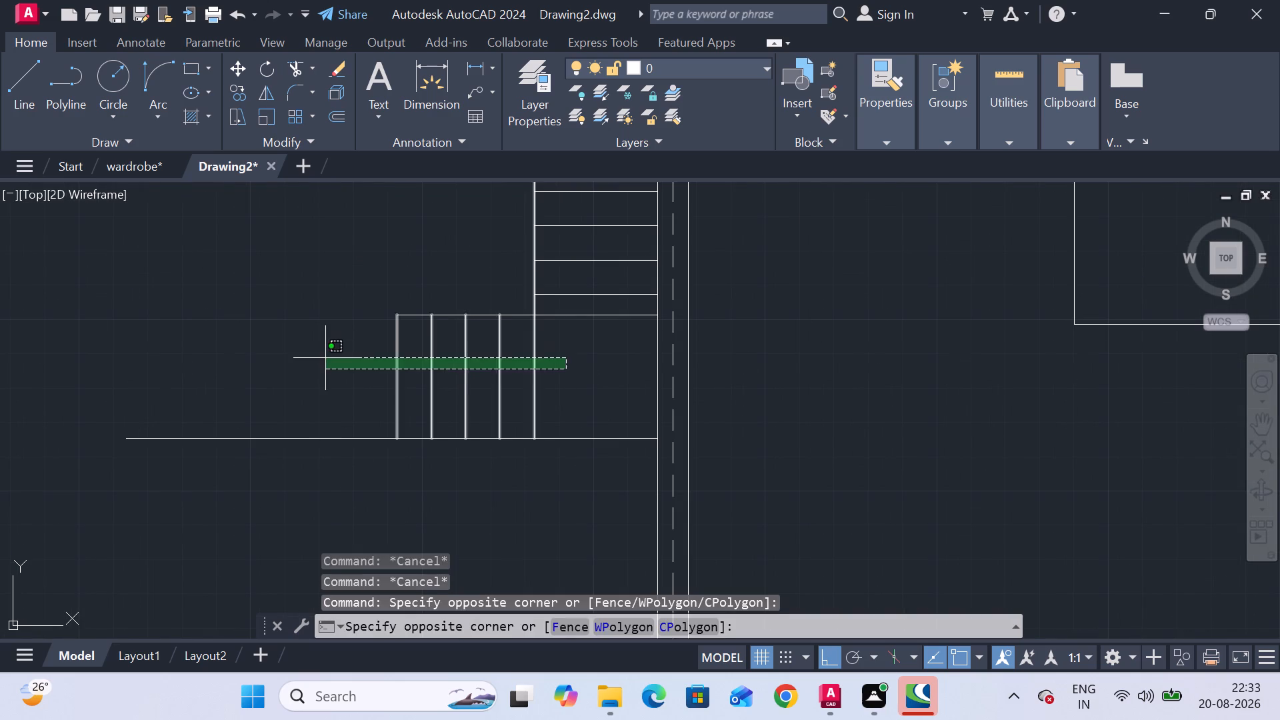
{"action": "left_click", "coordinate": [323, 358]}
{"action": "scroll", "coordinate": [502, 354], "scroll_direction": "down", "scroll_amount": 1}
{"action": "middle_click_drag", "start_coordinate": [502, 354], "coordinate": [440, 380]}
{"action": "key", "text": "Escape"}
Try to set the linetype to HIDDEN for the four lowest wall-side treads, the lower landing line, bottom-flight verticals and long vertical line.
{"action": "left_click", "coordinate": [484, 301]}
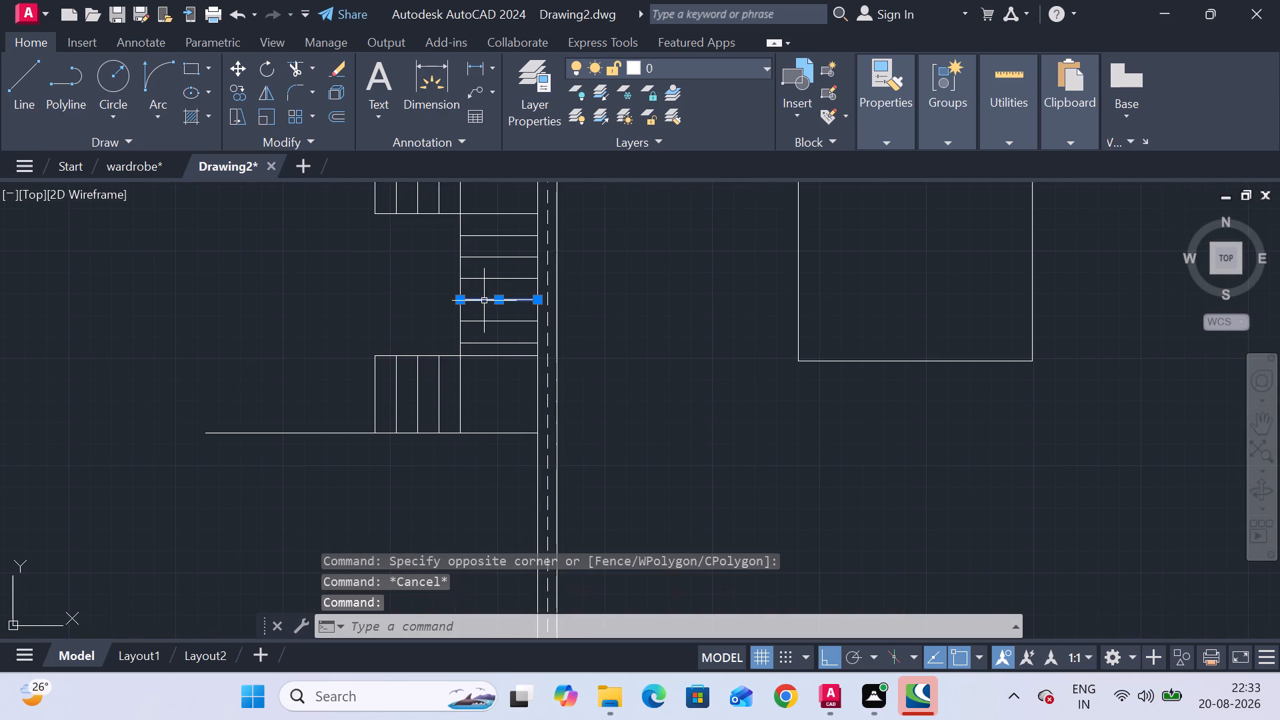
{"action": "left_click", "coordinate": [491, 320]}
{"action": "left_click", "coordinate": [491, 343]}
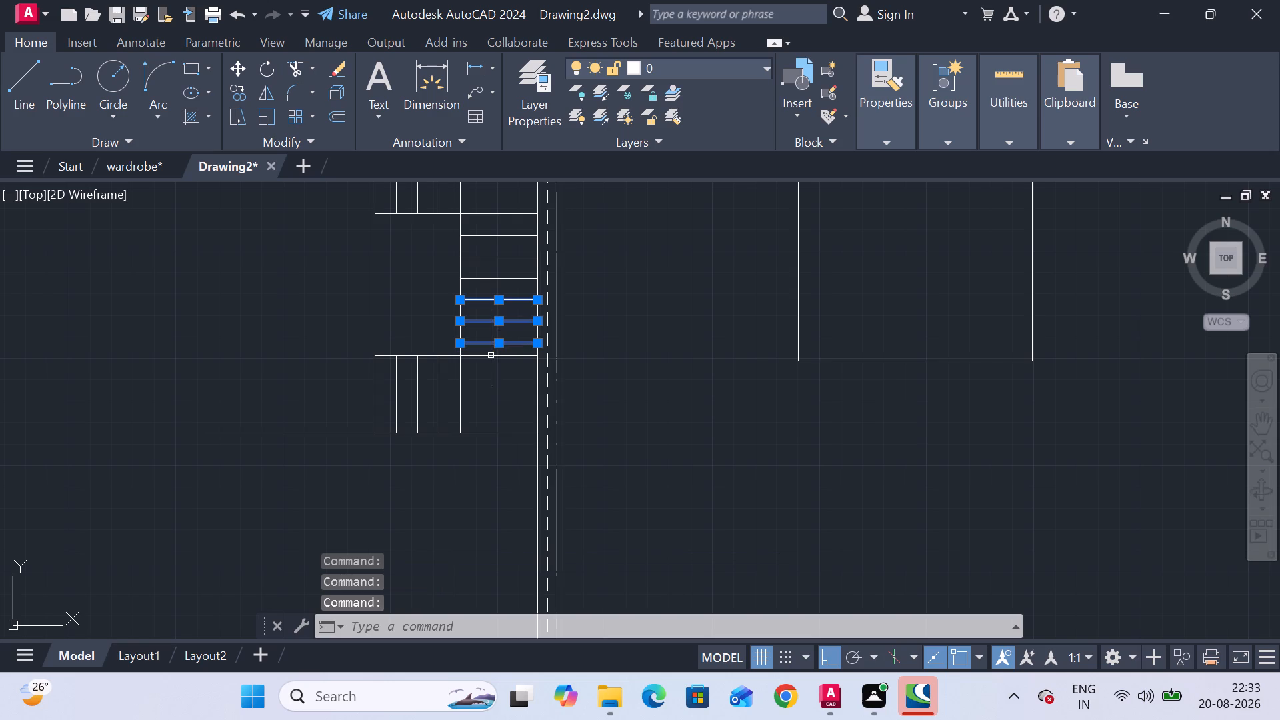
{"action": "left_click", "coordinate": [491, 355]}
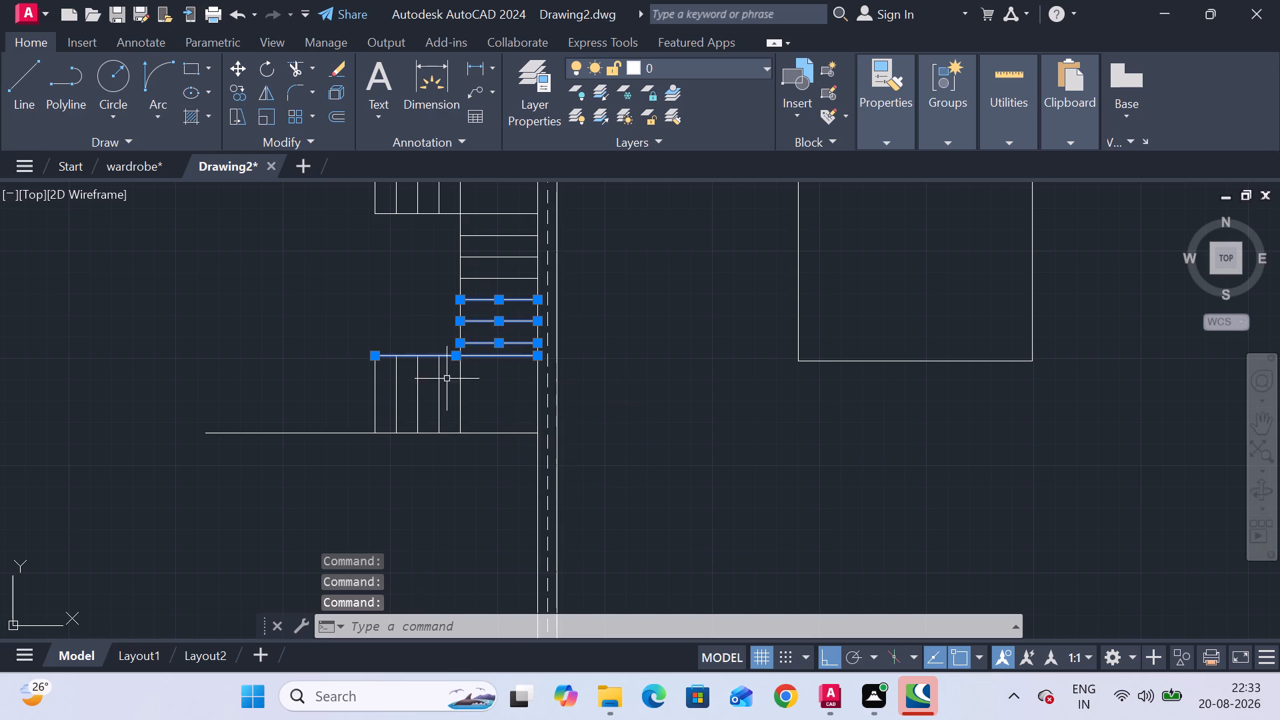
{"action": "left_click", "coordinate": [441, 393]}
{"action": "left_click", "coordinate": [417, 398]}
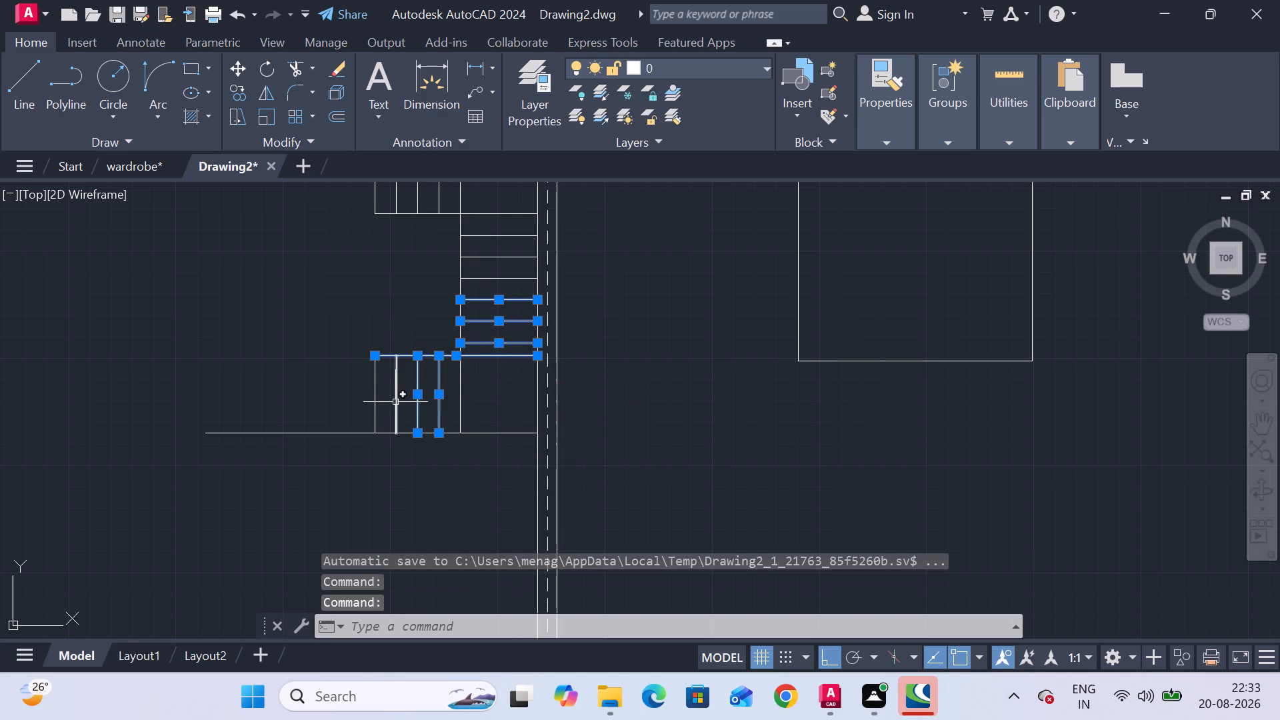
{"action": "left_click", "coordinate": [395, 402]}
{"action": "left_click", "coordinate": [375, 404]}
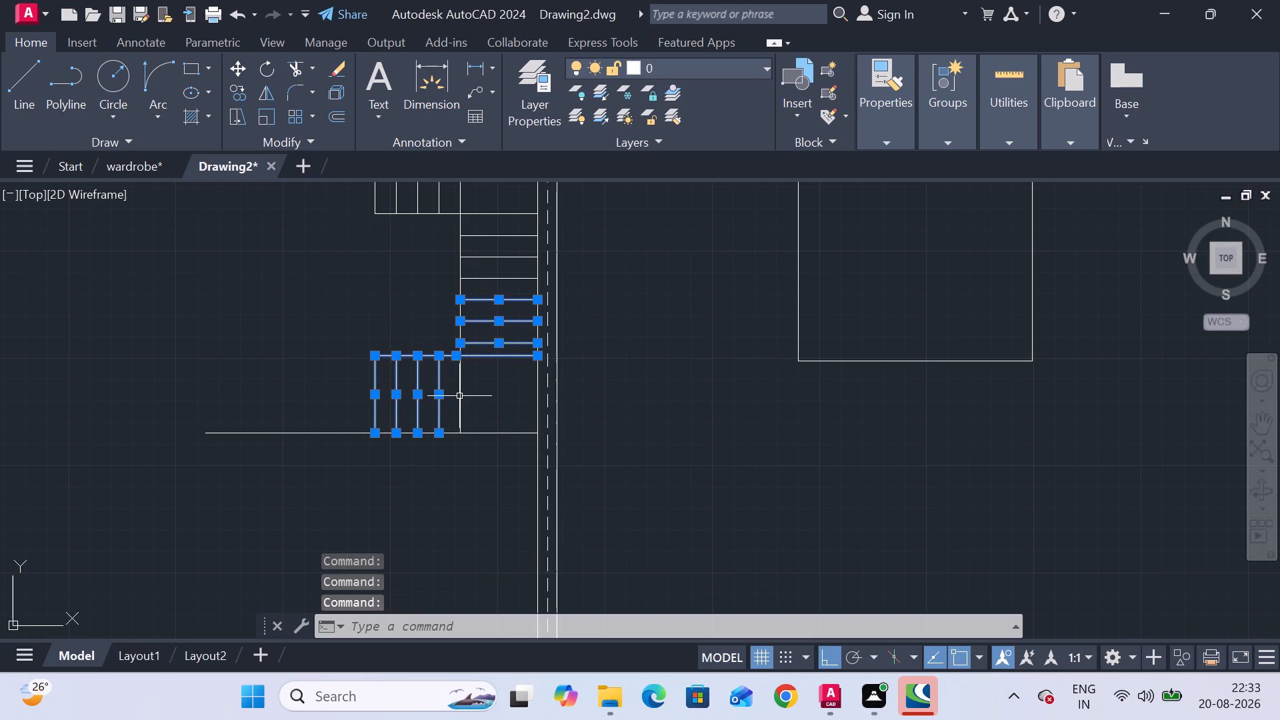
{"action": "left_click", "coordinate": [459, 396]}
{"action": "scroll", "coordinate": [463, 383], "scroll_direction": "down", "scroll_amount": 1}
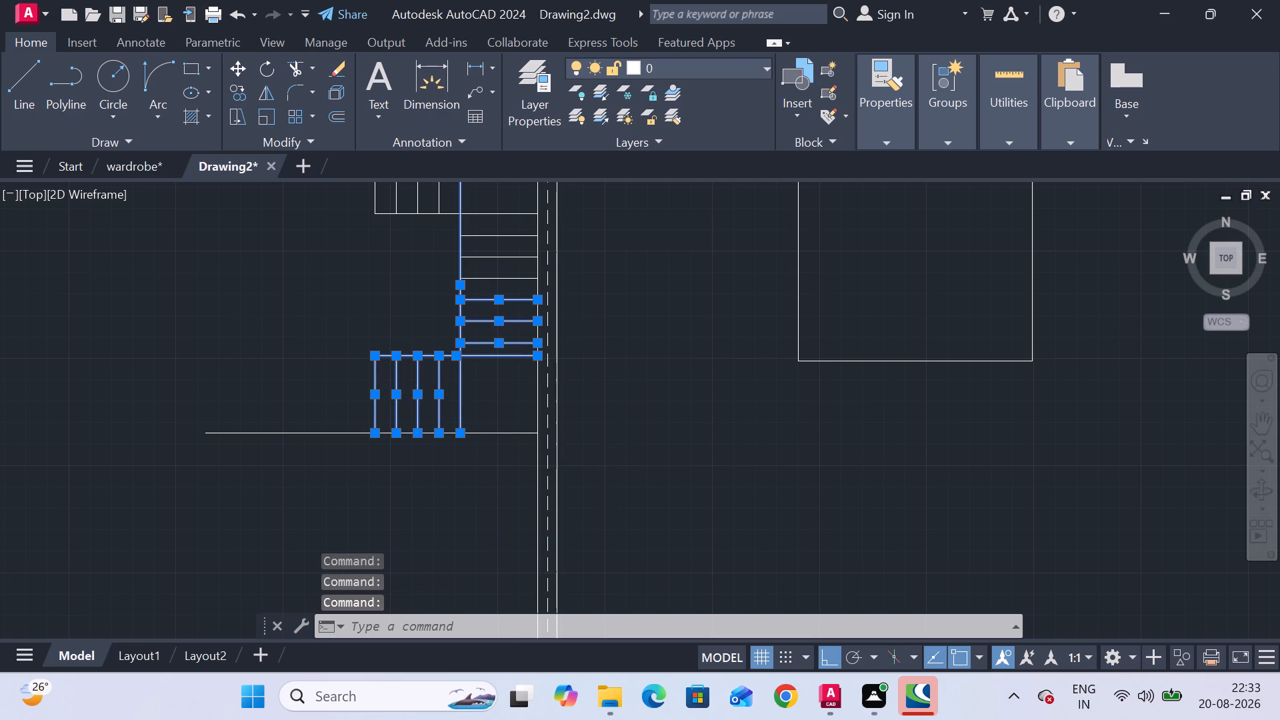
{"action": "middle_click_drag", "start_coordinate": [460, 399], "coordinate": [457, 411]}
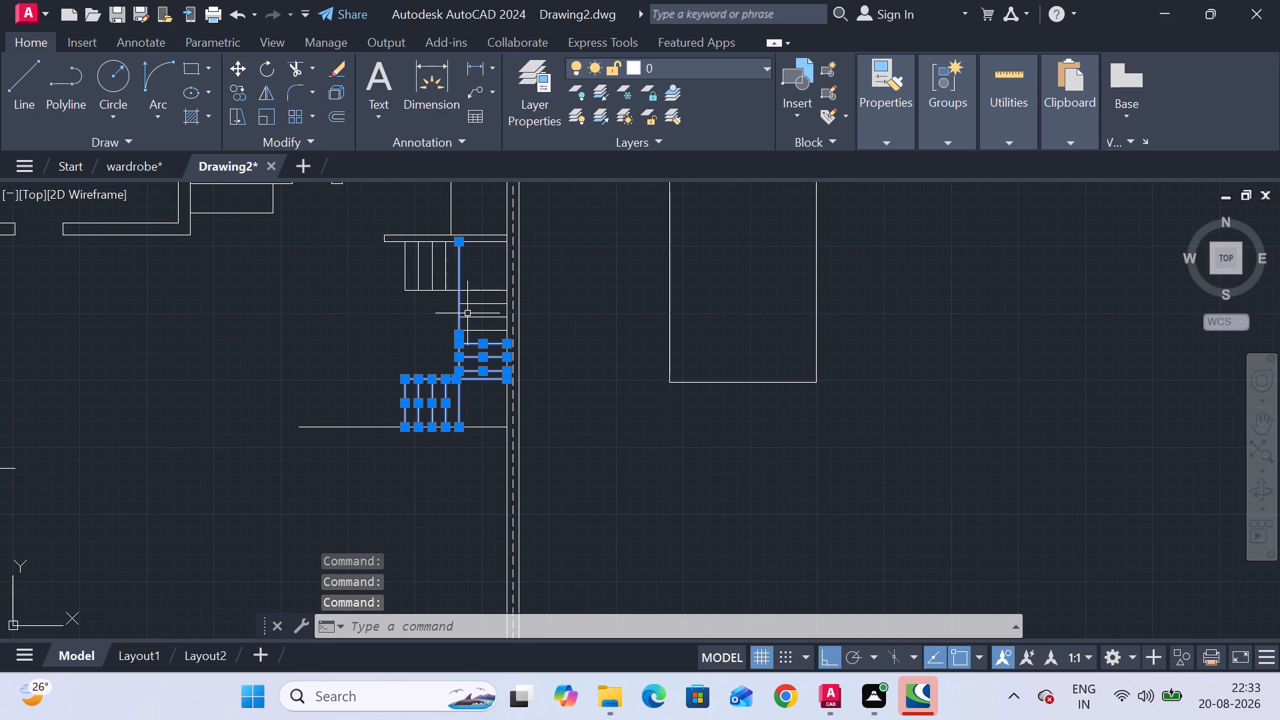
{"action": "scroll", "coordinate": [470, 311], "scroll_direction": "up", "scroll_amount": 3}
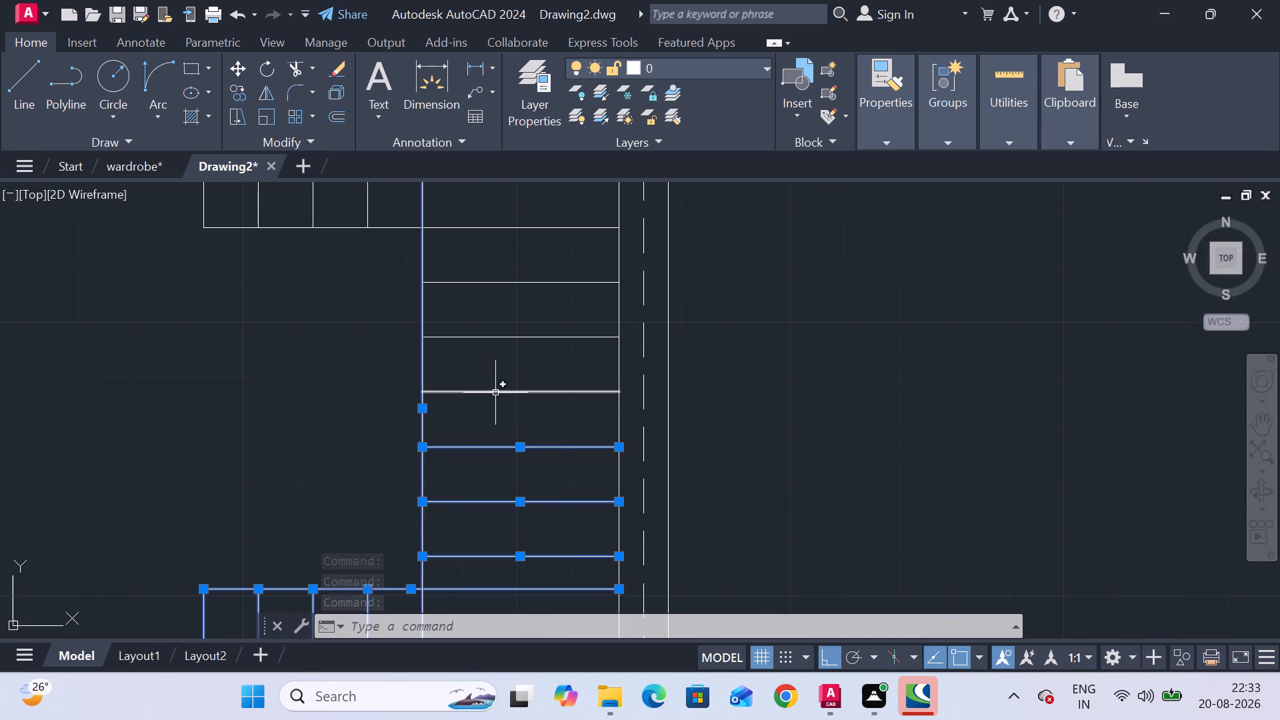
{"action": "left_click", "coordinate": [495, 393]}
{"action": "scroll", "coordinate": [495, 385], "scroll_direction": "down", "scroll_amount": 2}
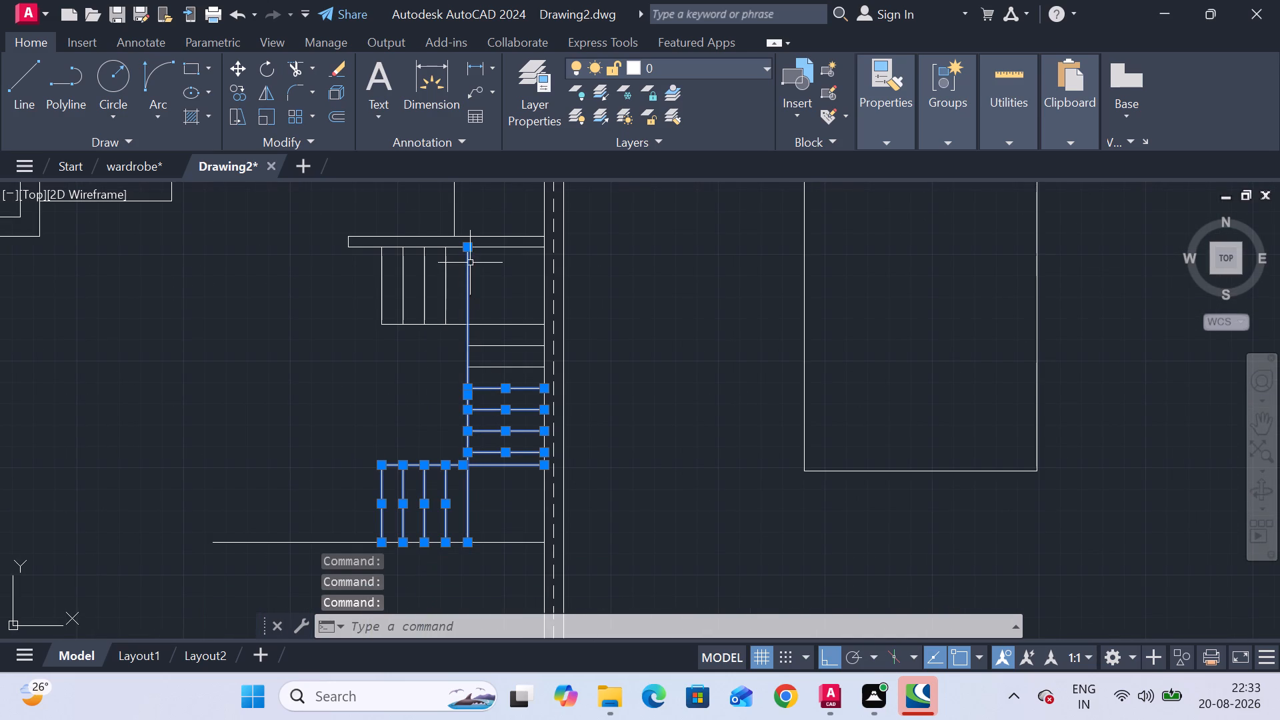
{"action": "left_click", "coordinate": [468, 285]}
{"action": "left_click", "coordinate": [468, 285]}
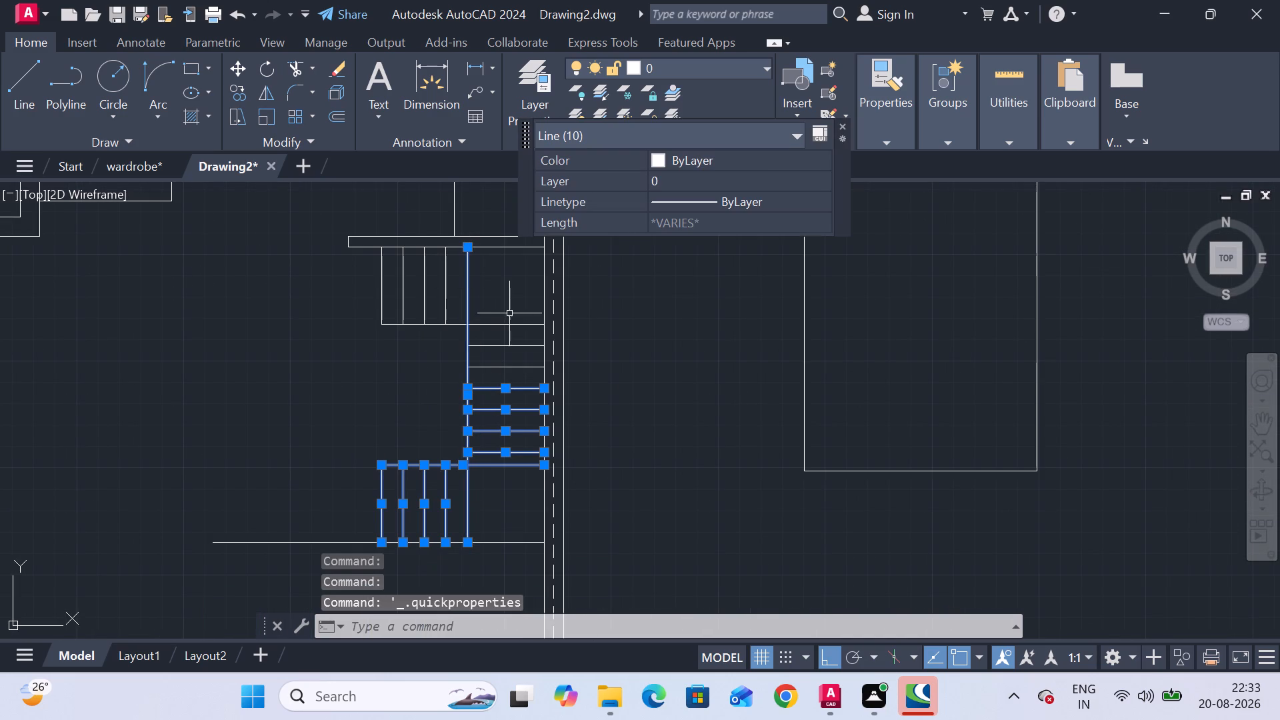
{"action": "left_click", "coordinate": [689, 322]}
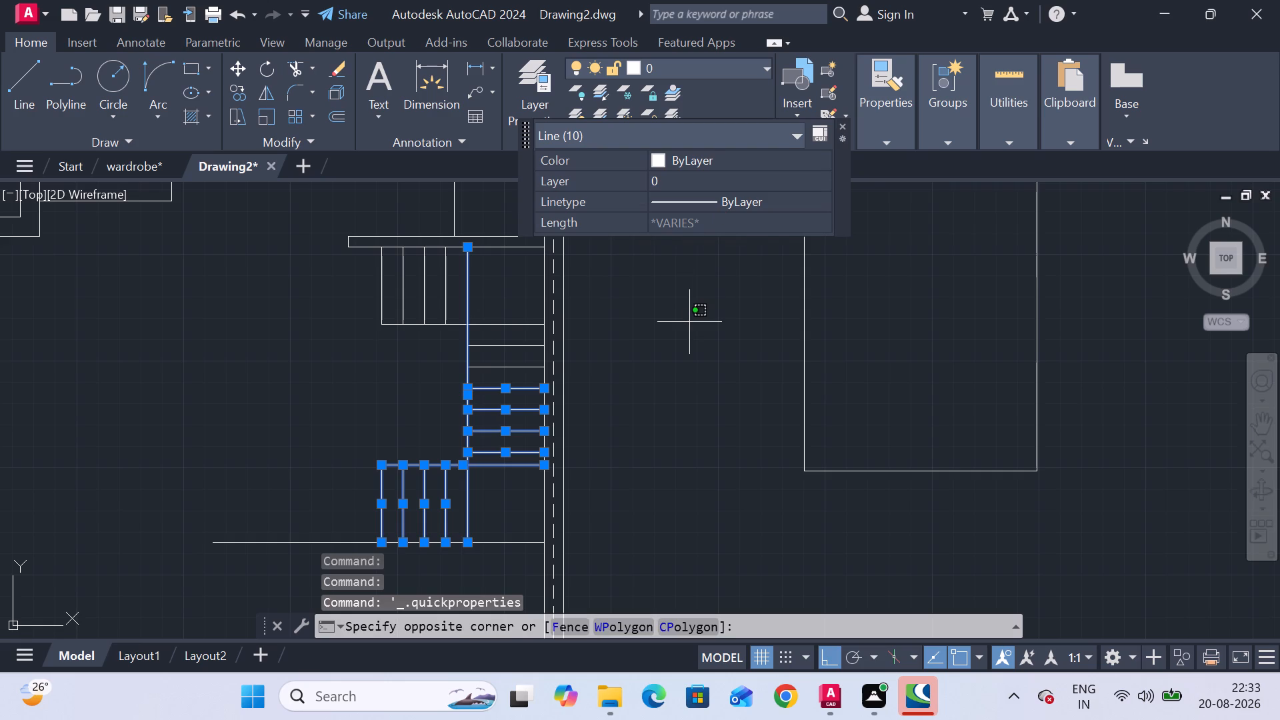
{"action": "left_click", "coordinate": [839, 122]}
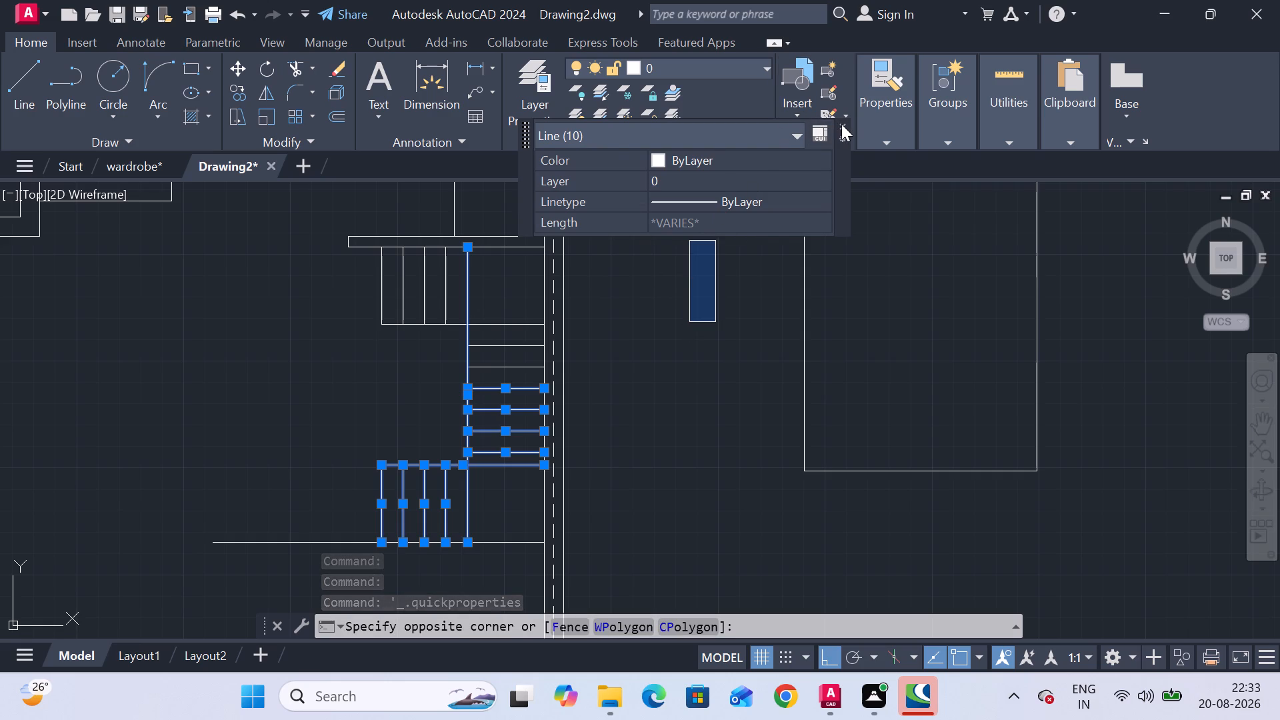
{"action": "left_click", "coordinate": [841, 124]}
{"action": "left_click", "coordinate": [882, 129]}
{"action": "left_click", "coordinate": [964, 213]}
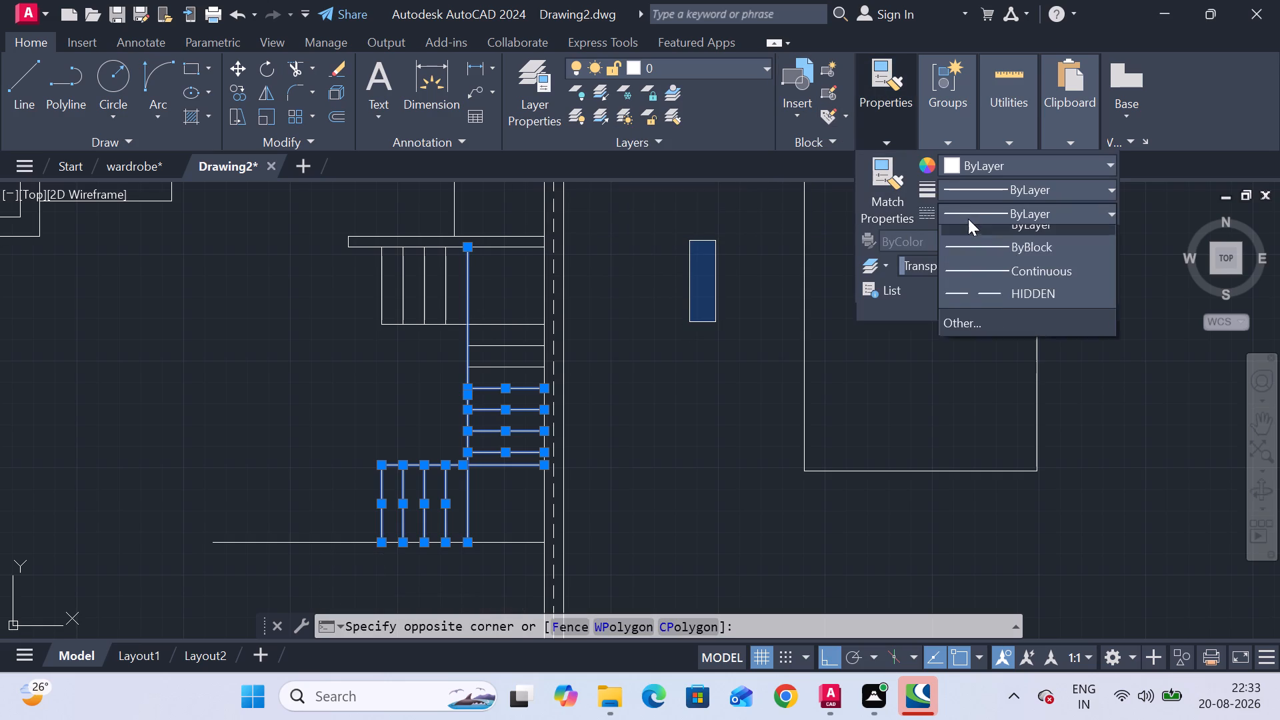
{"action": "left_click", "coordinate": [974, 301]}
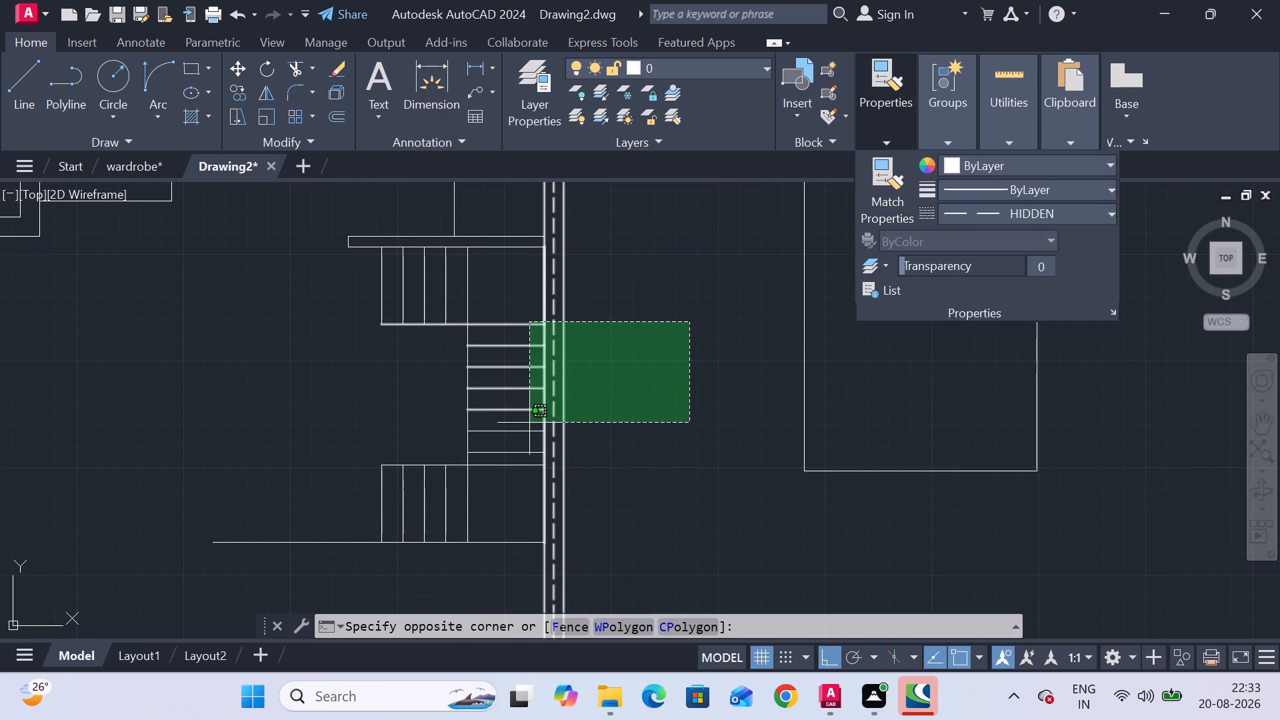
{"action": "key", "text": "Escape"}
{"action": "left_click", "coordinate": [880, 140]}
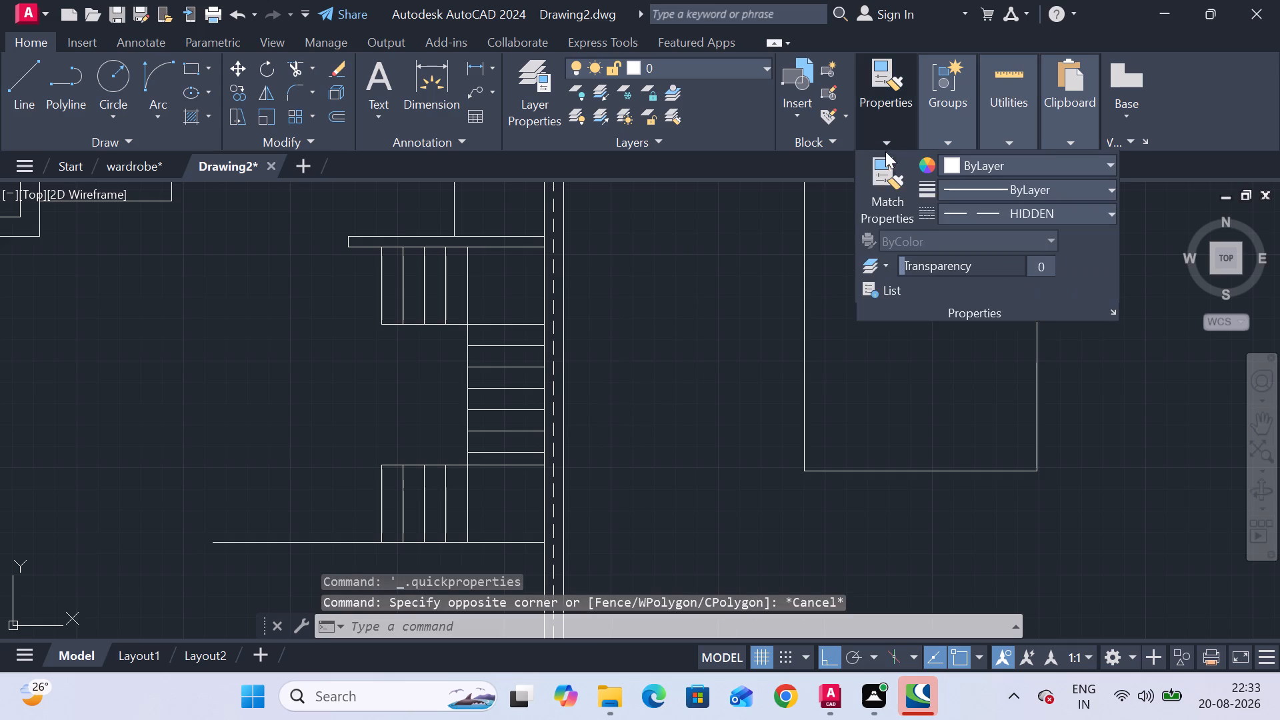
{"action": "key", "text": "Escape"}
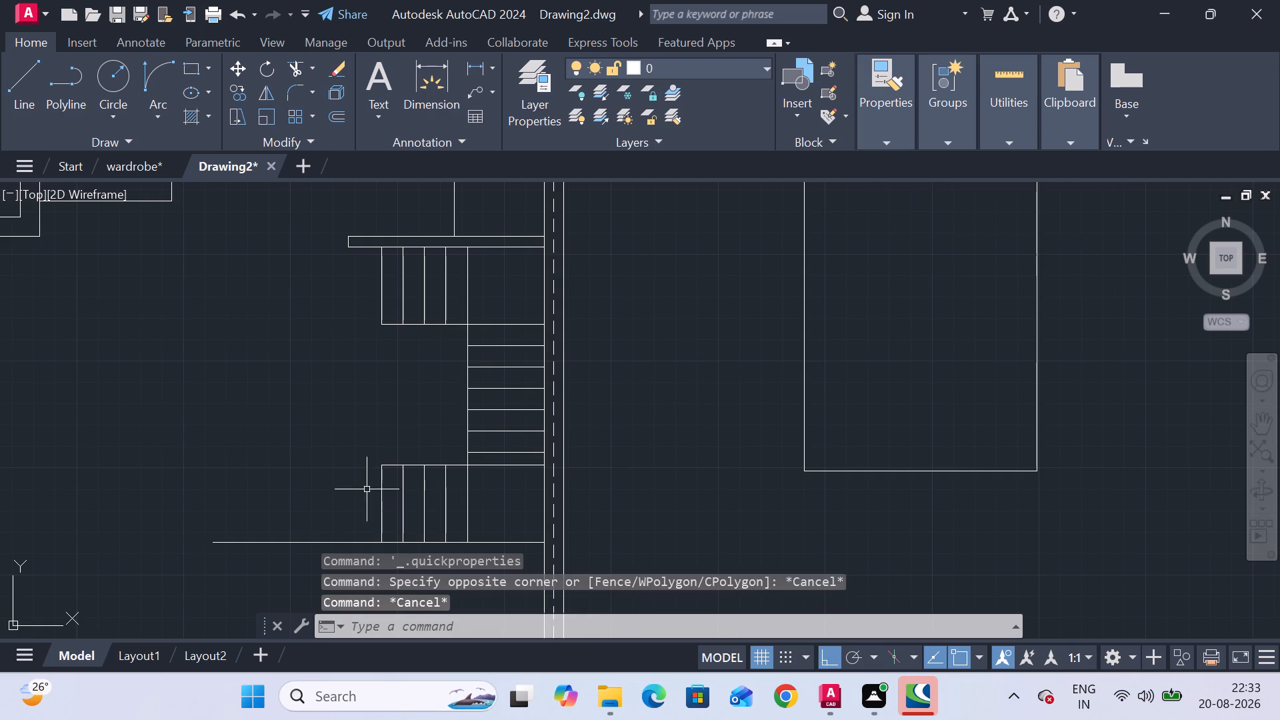
Apply the HIDDEN linetype to the bottom-flight verticals, long vertical line, four lowest wall-side treads and the landing line below them.
{"action": "left_click_drag", "start_coordinate": [367, 489], "coordinate": [373, 489]}
{"action": "double_click", "coordinate": [493, 492]}
{"action": "left_click", "coordinate": [365, 479]}
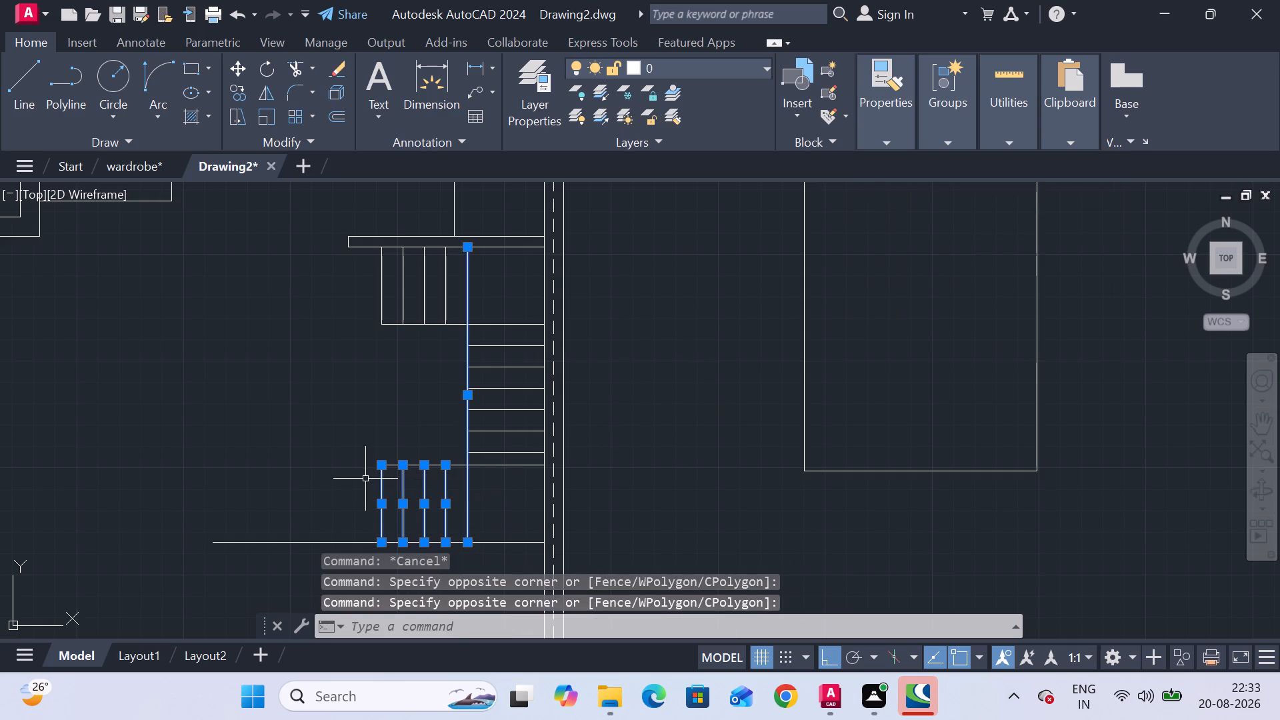
{"action": "left_click", "coordinate": [499, 389]}
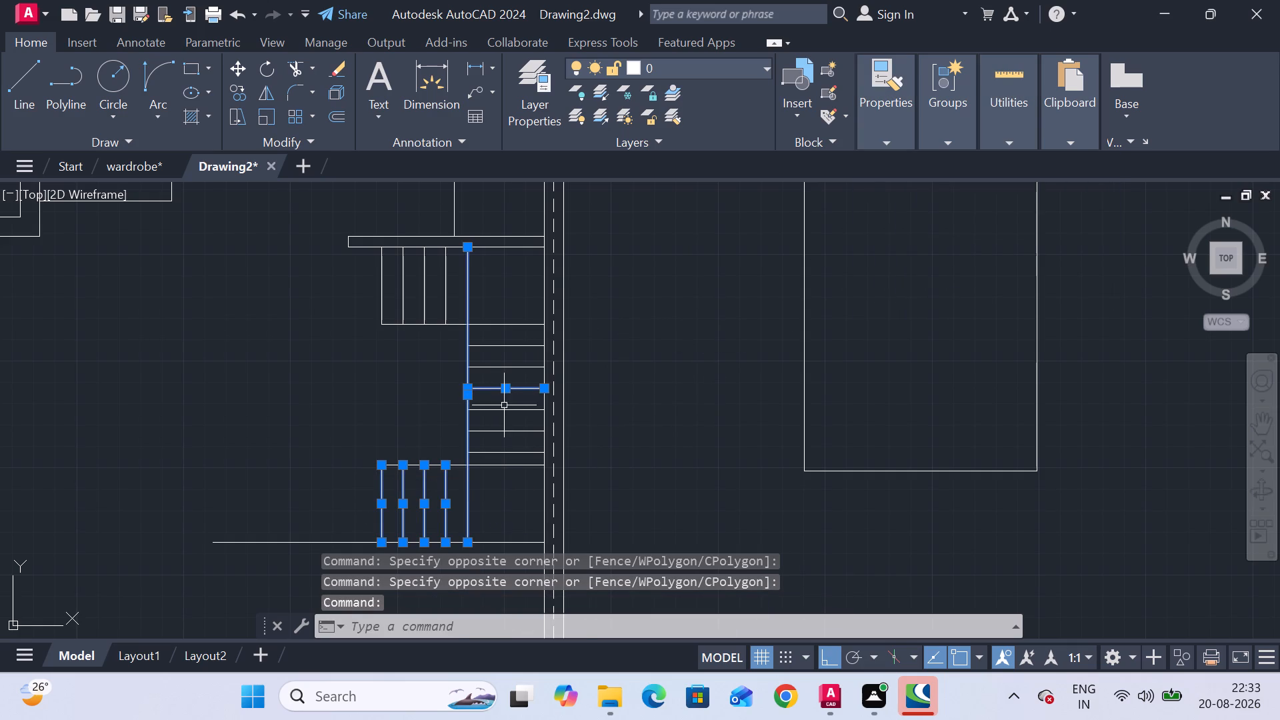
{"action": "left_click", "coordinate": [504, 405]}
{"action": "left_click", "coordinate": [504, 409]}
{"action": "left_click", "coordinate": [504, 412]}
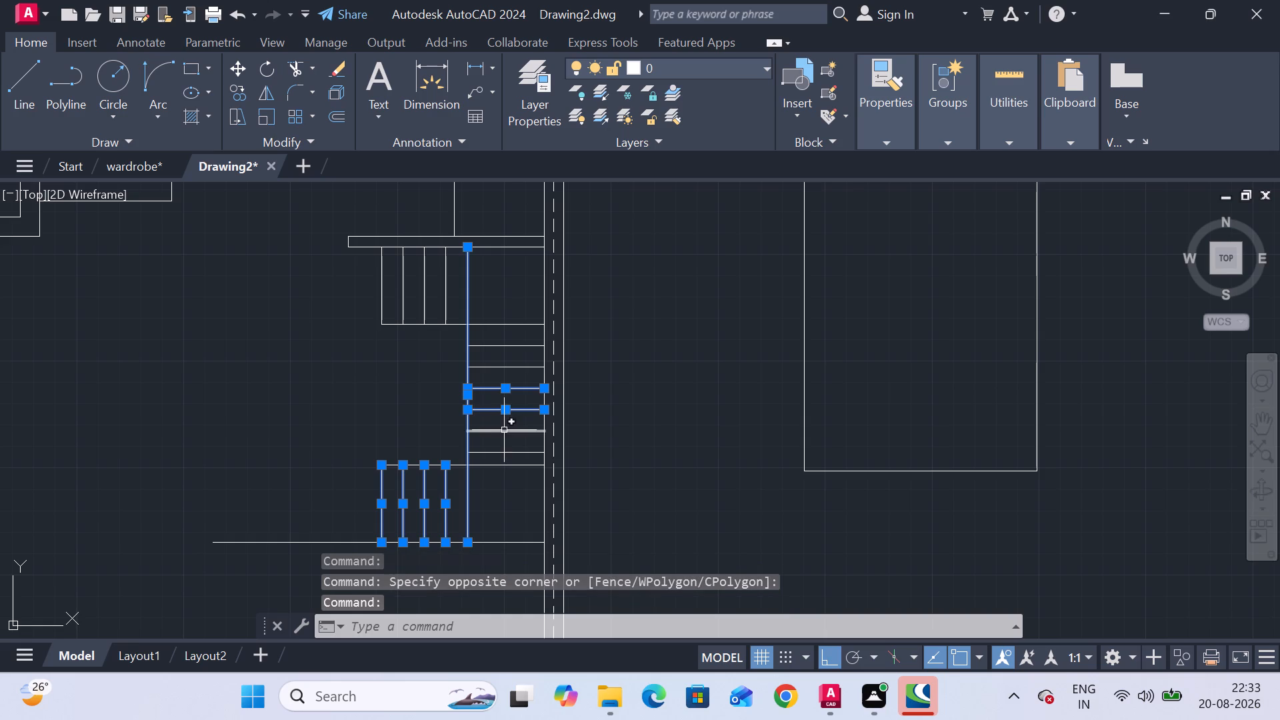
{"action": "left_click", "coordinate": [504, 431]}
{"action": "left_click", "coordinate": [507, 451]}
{"action": "left_click", "coordinate": [507, 464]}
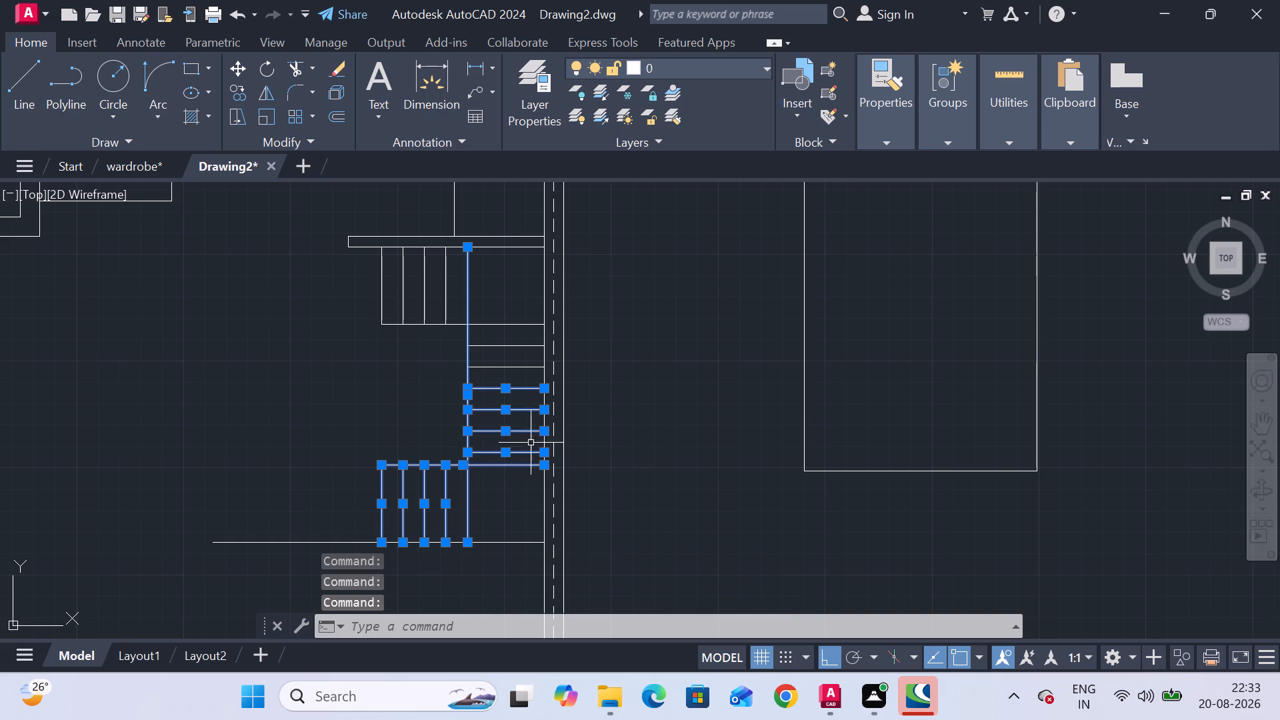
{"action": "left_click", "coordinate": [865, 130]}
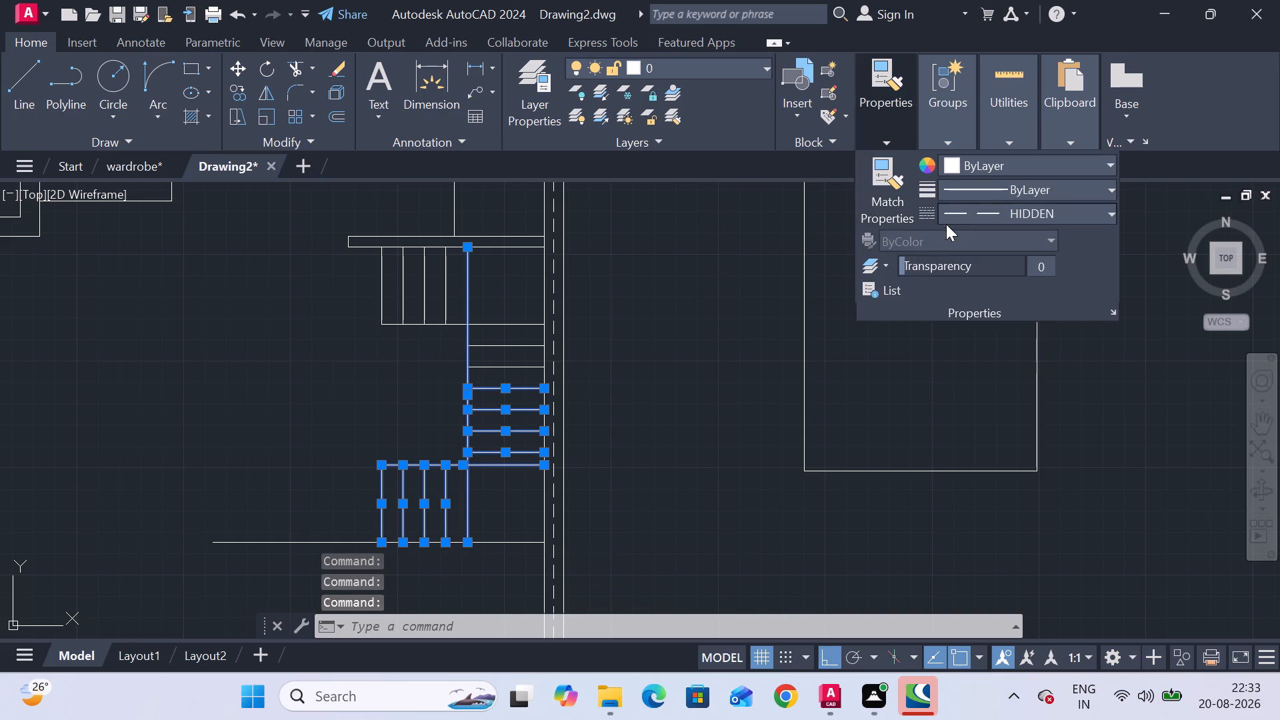
{"action": "left_click", "coordinate": [956, 215]}
{"action": "left_click", "coordinate": [965, 296]}
{"action": "key", "text": "Escape"}
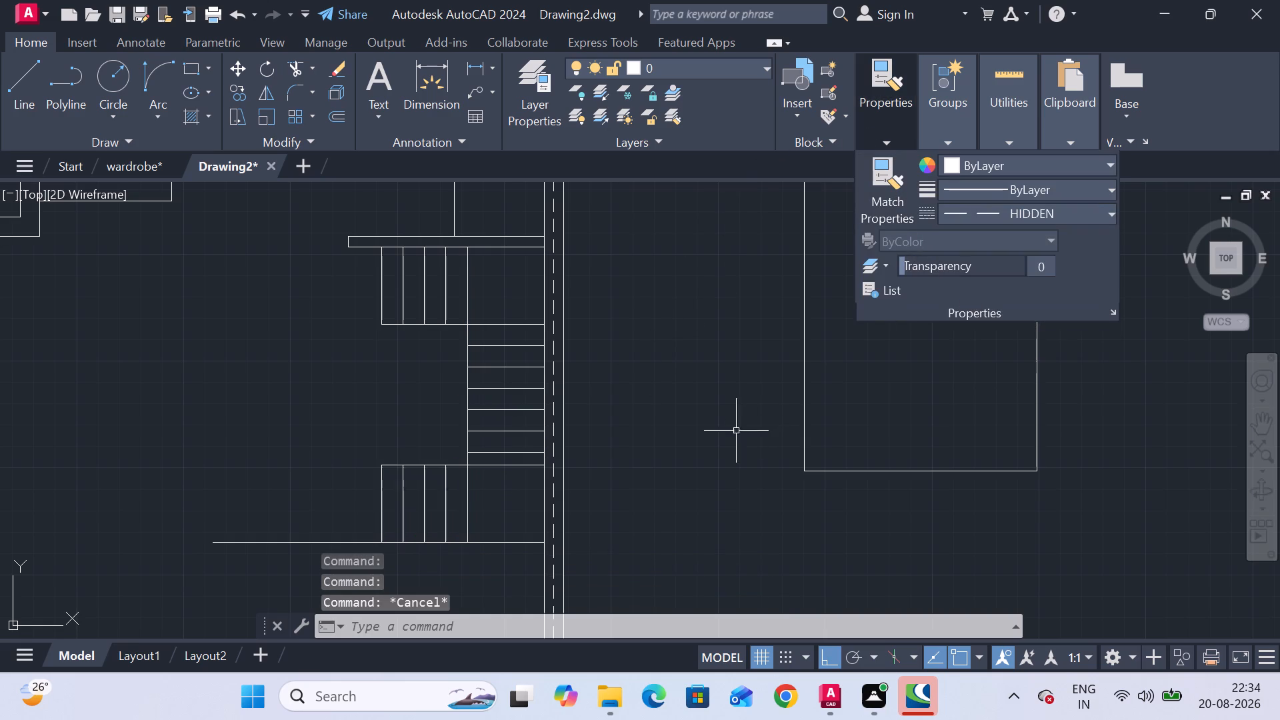
{"action": "key", "text": "Escape"}
{"action": "key", "text": "Escape"}
{"action": "key", "text": "Escape"}
{"action": "key", "text": "Escape"}
{"action": "key", "text": "Escape"}
{"action": "key", "text": "Escape"}
{"action": "key", "text": "Escape"}
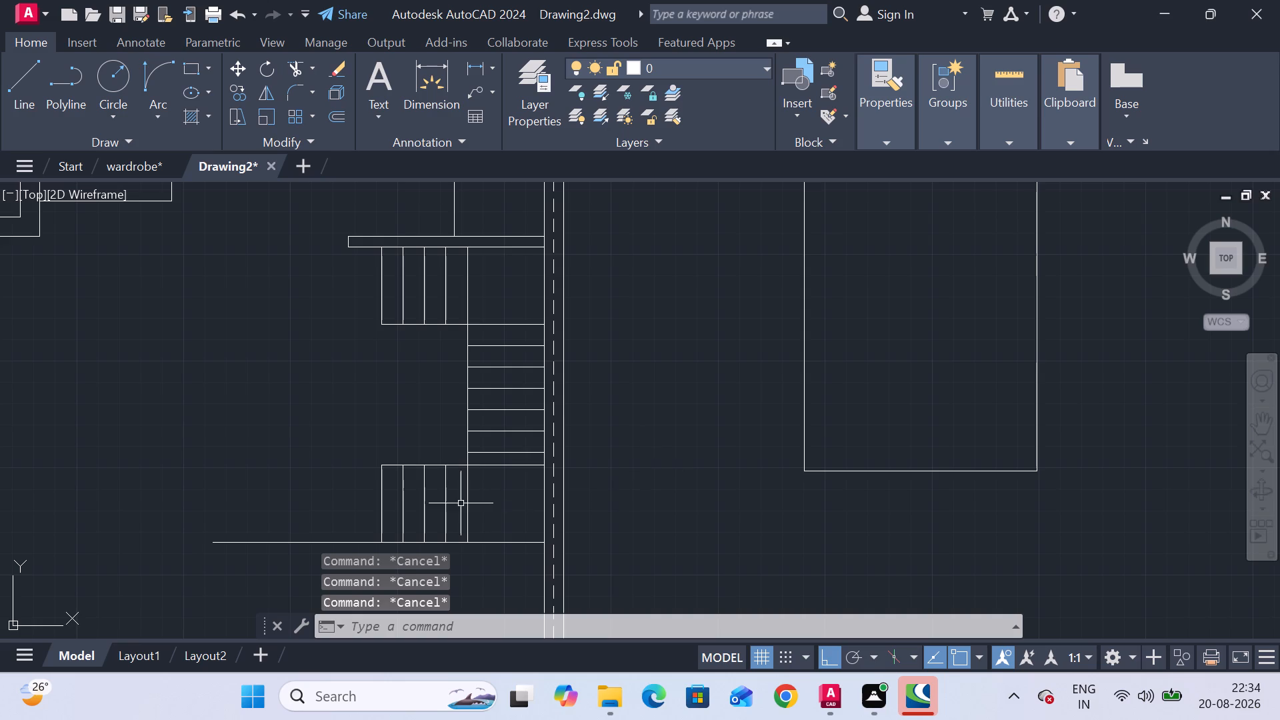
Draw a vertical line joining the left ends of the upper and lower stair flights, closing the stairwell opening.
{"action": "scroll", "coordinate": [461, 503], "scroll_direction": "up", "scroll_amount": 6}
{"action": "scroll", "coordinate": [461, 503], "scroll_direction": "down", "scroll_amount": 6}
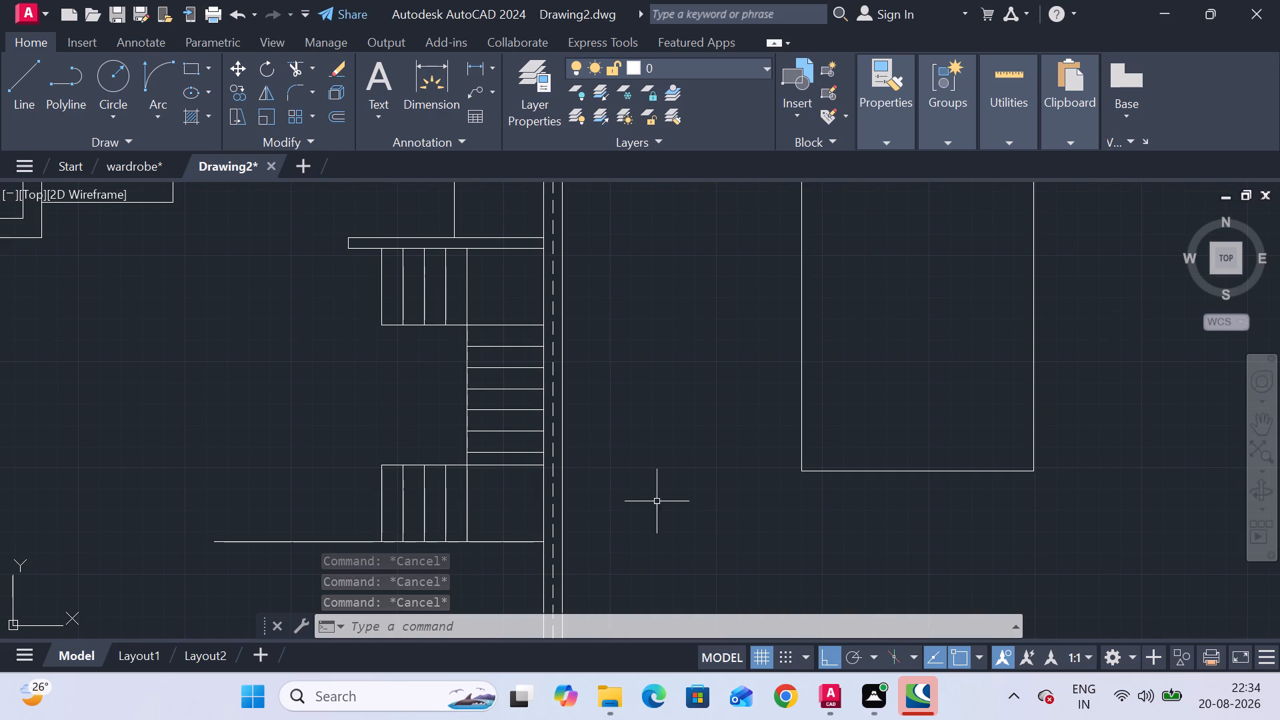
{"action": "left_click", "coordinate": [31, 95]}
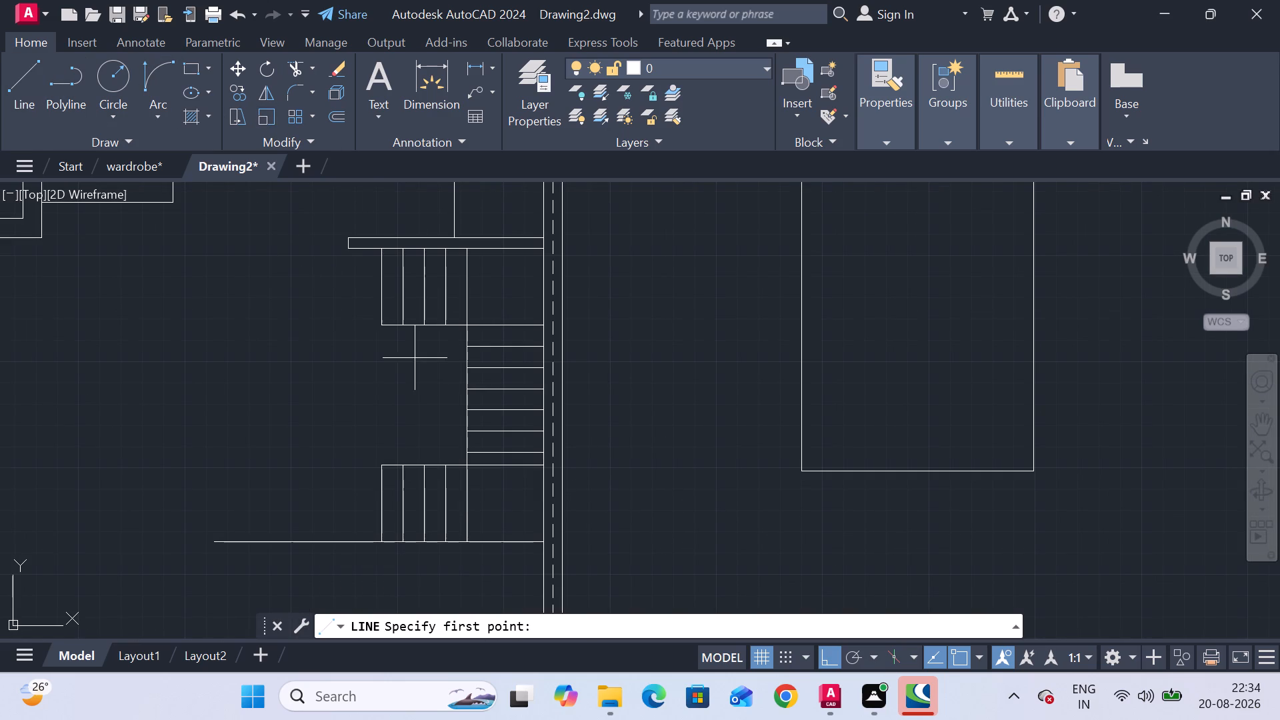
{"action": "left_click", "coordinate": [381, 325]}
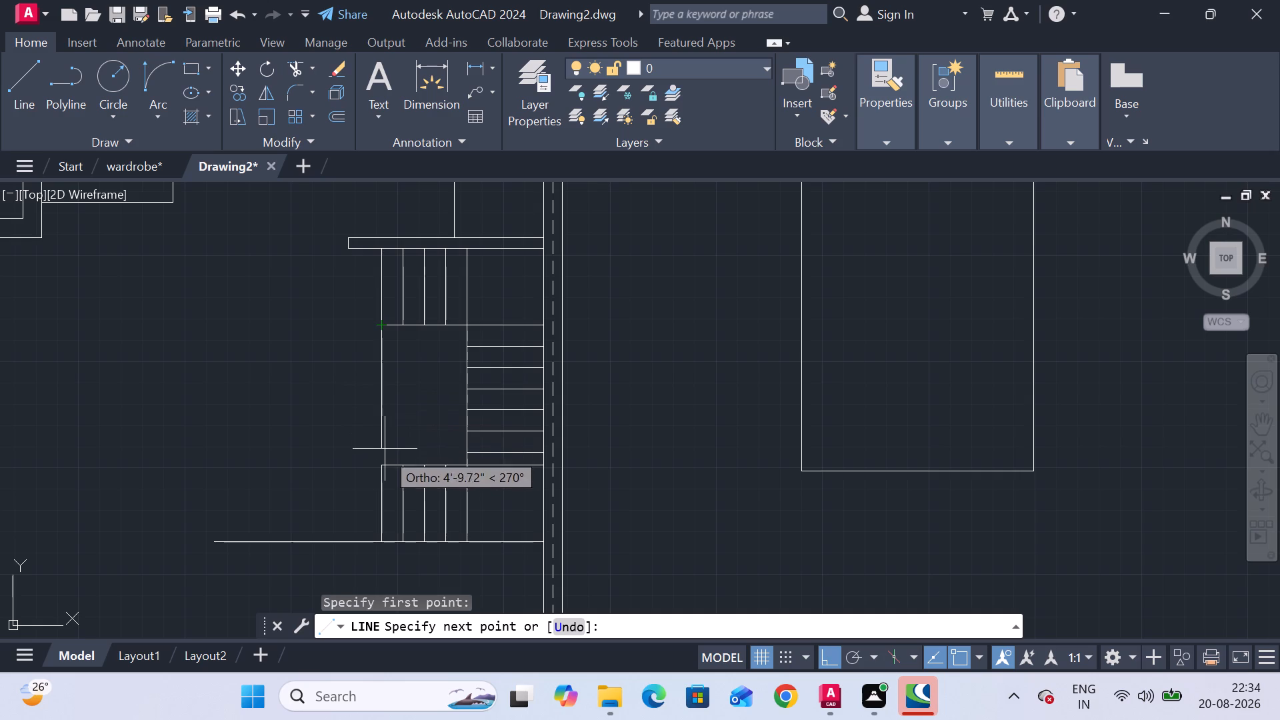
{"action": "left_click", "coordinate": [381, 464]}
{"action": "key", "text": "Escape"}
{"action": "key", "text": "Escape"}
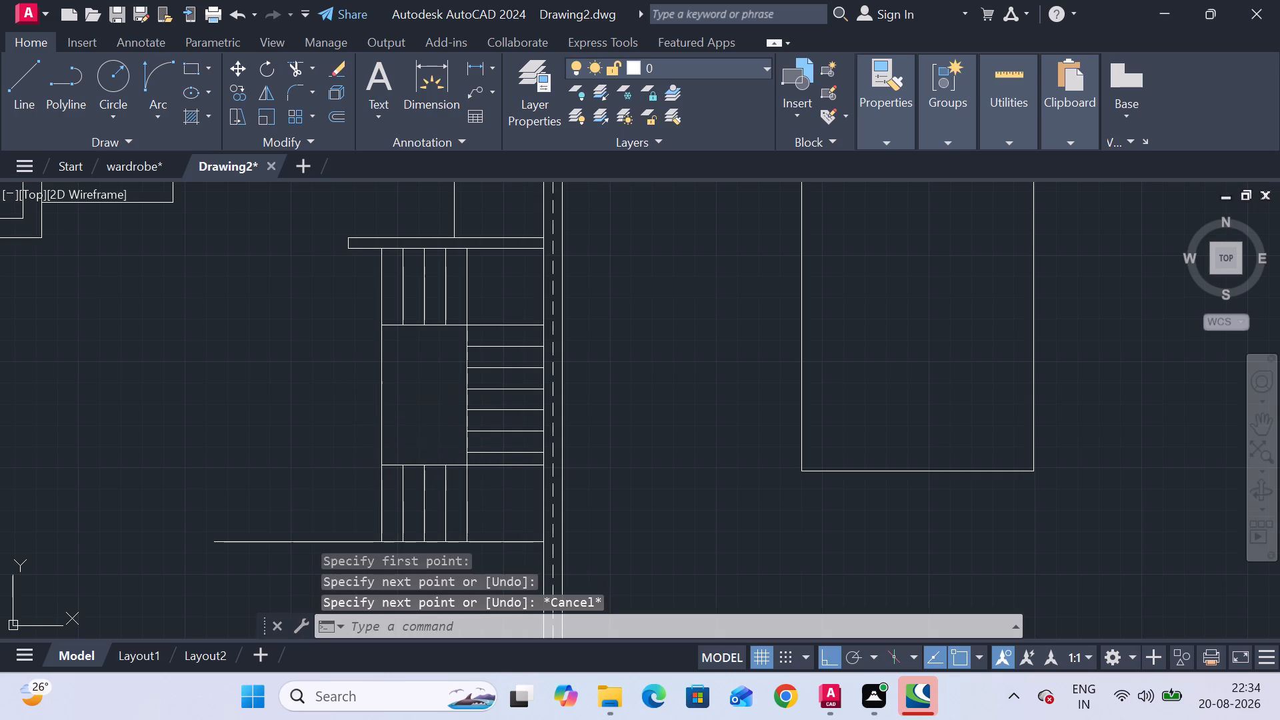
{"action": "key", "text": "Escape"}
{"action": "key", "text": "Escape"}
Draw a direction line from the upper flight's leftmost riser midpoint, about 4'9" right, continuing down to the third tread line below the landing.
{"action": "scroll", "coordinate": [423, 447], "scroll_direction": "down", "scroll_amount": 3}
{"action": "middle_click_drag", "start_coordinate": [433, 457], "coordinate": [576, 414]}
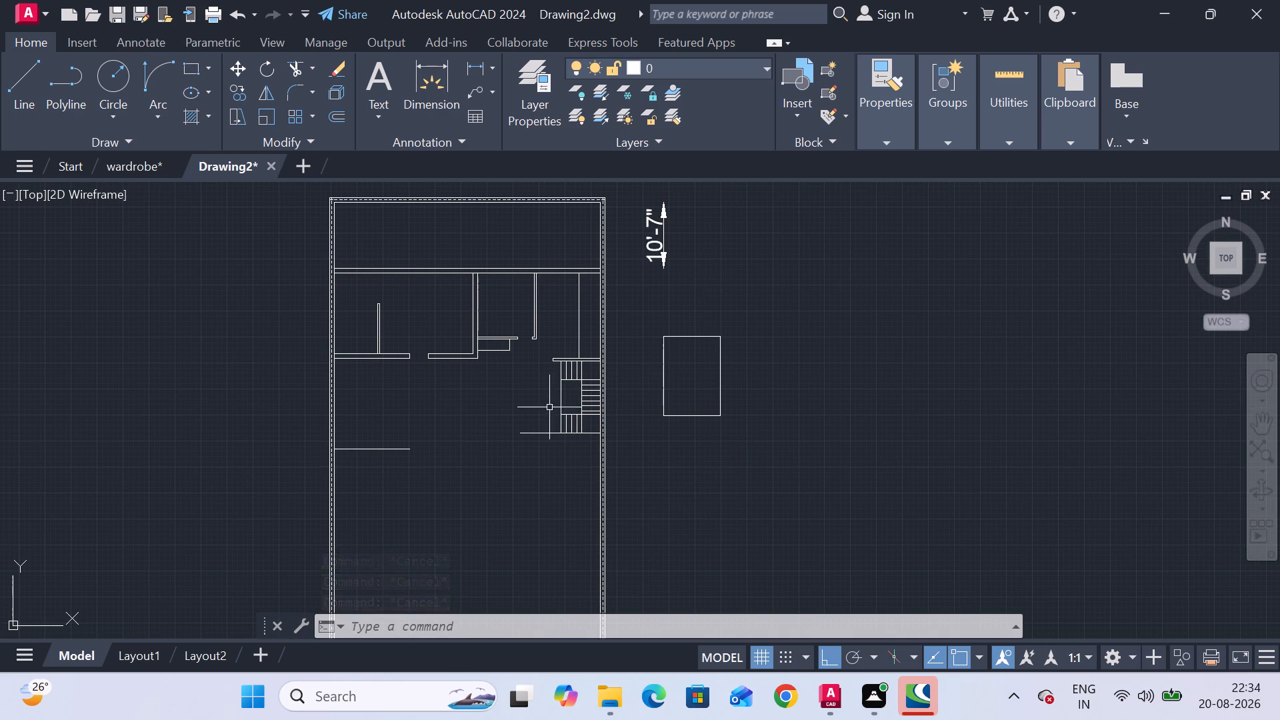
{"action": "scroll", "coordinate": [527, 418], "scroll_direction": "up", "scroll_amount": 3}
{"action": "middle_click_drag", "start_coordinate": [615, 363], "coordinate": [414, 412]}
{"action": "scroll", "coordinate": [480, 335], "scroll_direction": "up", "scroll_amount": 1}
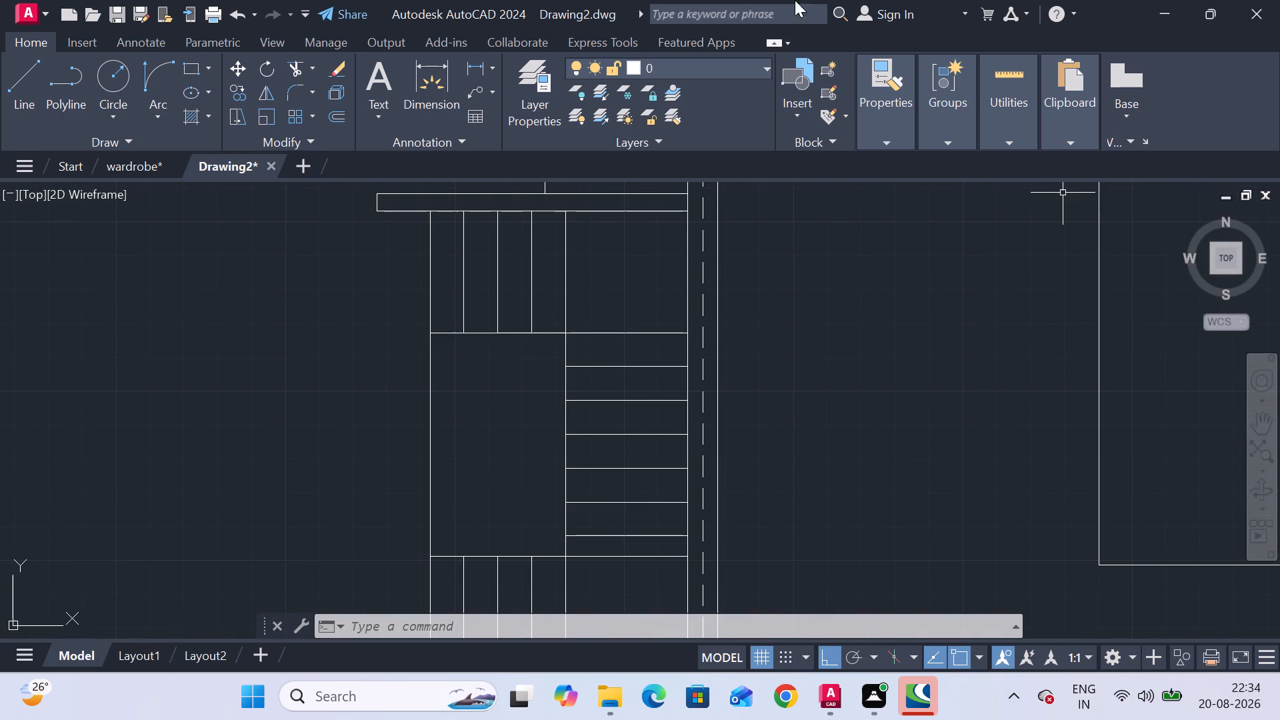
{"action": "left_click", "coordinate": [20, 91]}
{"action": "left_click", "coordinate": [432, 272]}
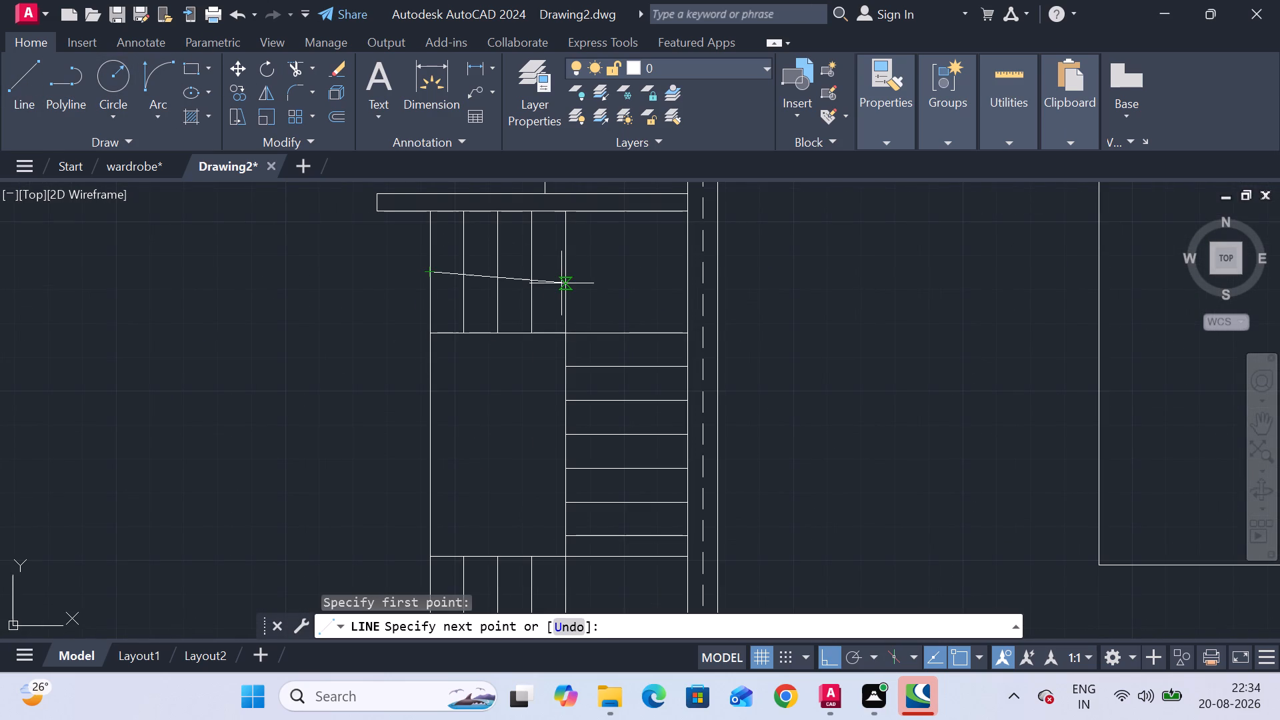
{"action": "left_click", "coordinate": [623, 273]}
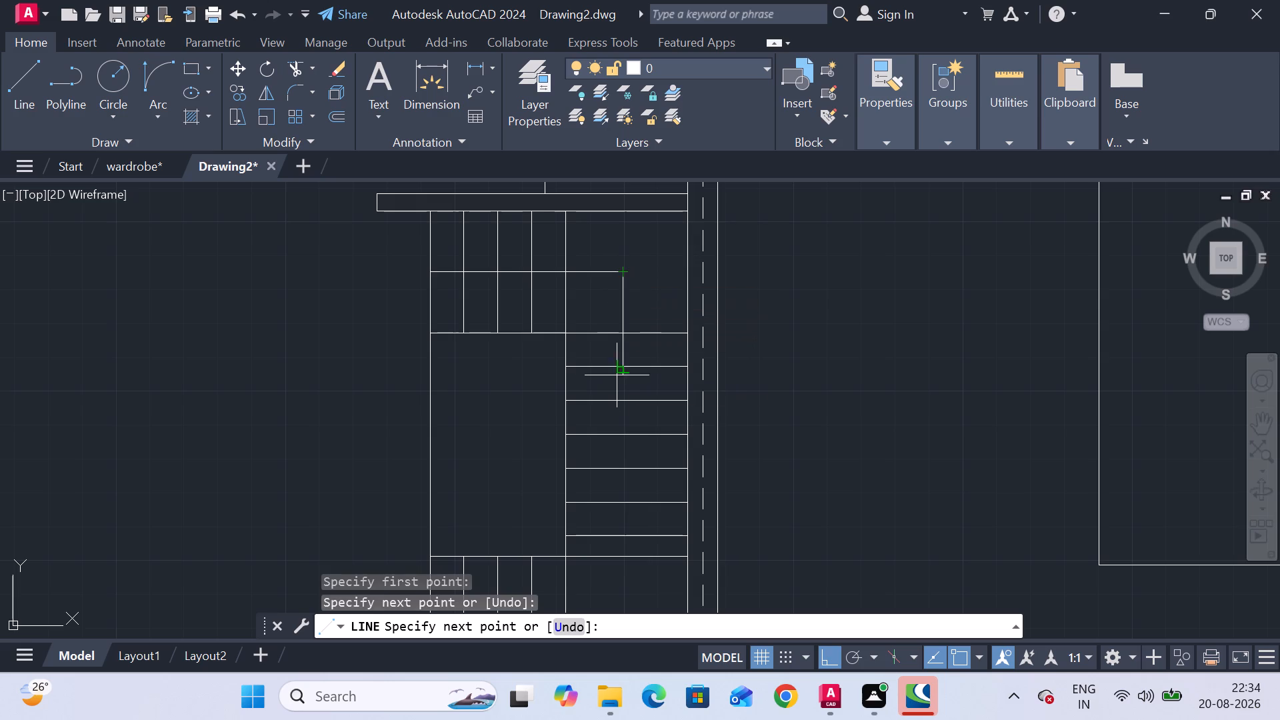
{"action": "left_click", "coordinate": [622, 431]}
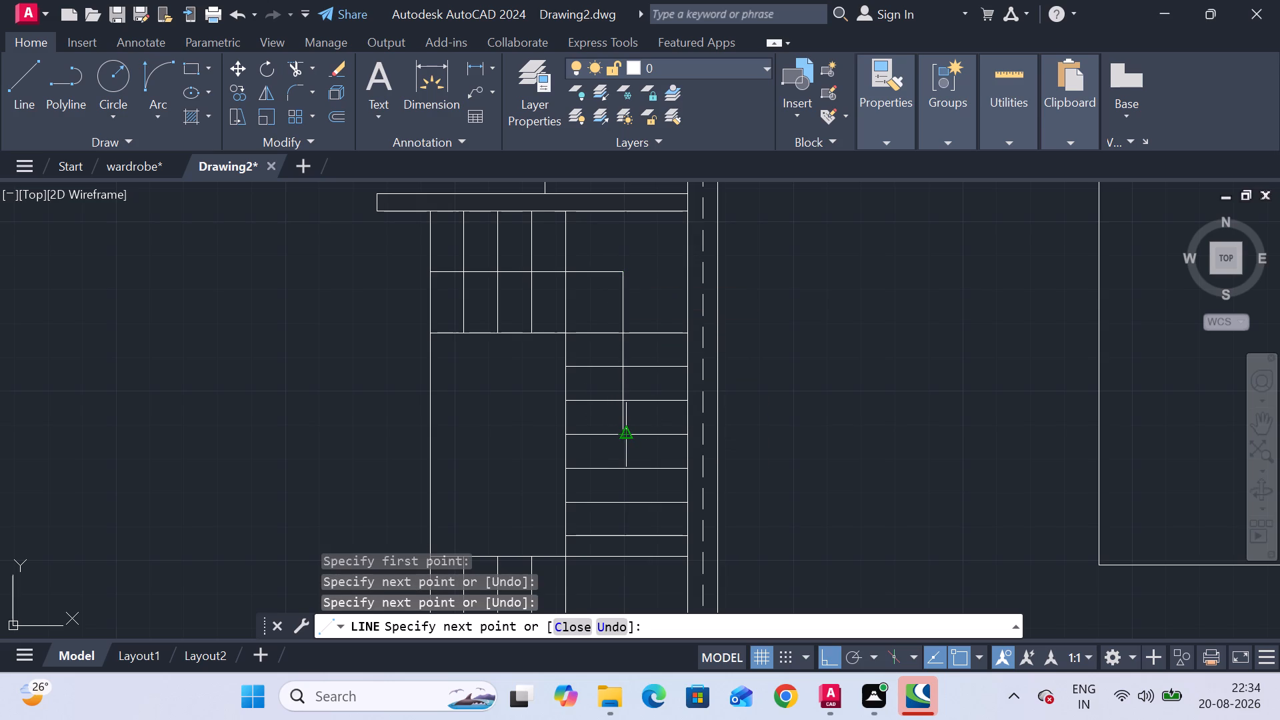
{"action": "key", "text": "Escape"}
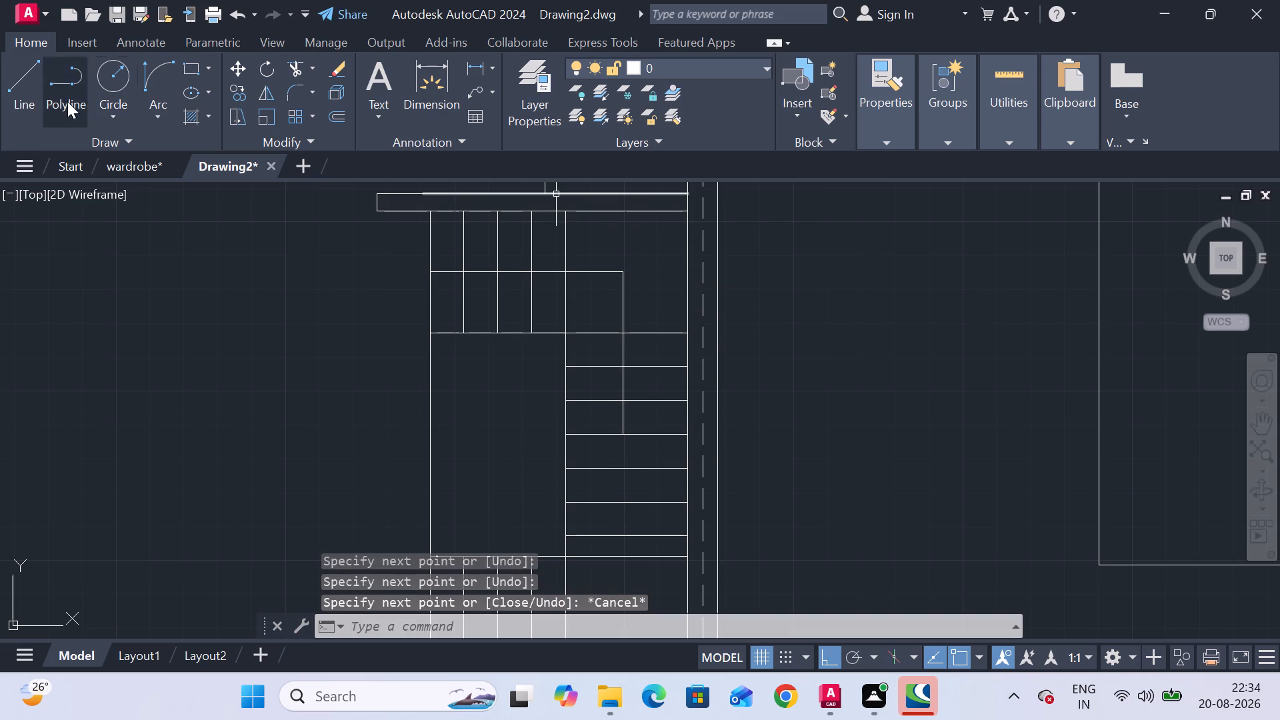
Draw an arrowhead of two slanted lines from the direction line's lower end up to the tread line above, with ortho off.
{"action": "left_click", "coordinate": [11, 103]}
{"action": "scroll", "coordinate": [643, 447], "scroll_direction": "up", "scroll_amount": 2}
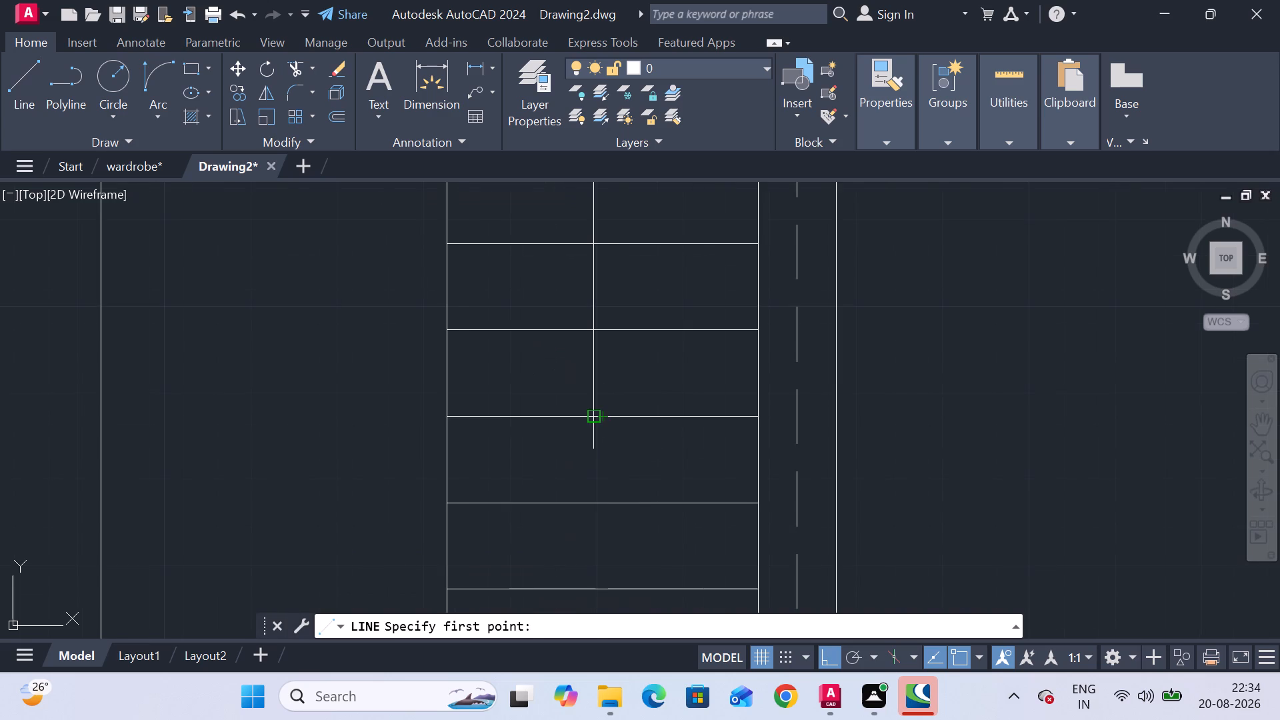
{"action": "left_click", "coordinate": [591, 412]}
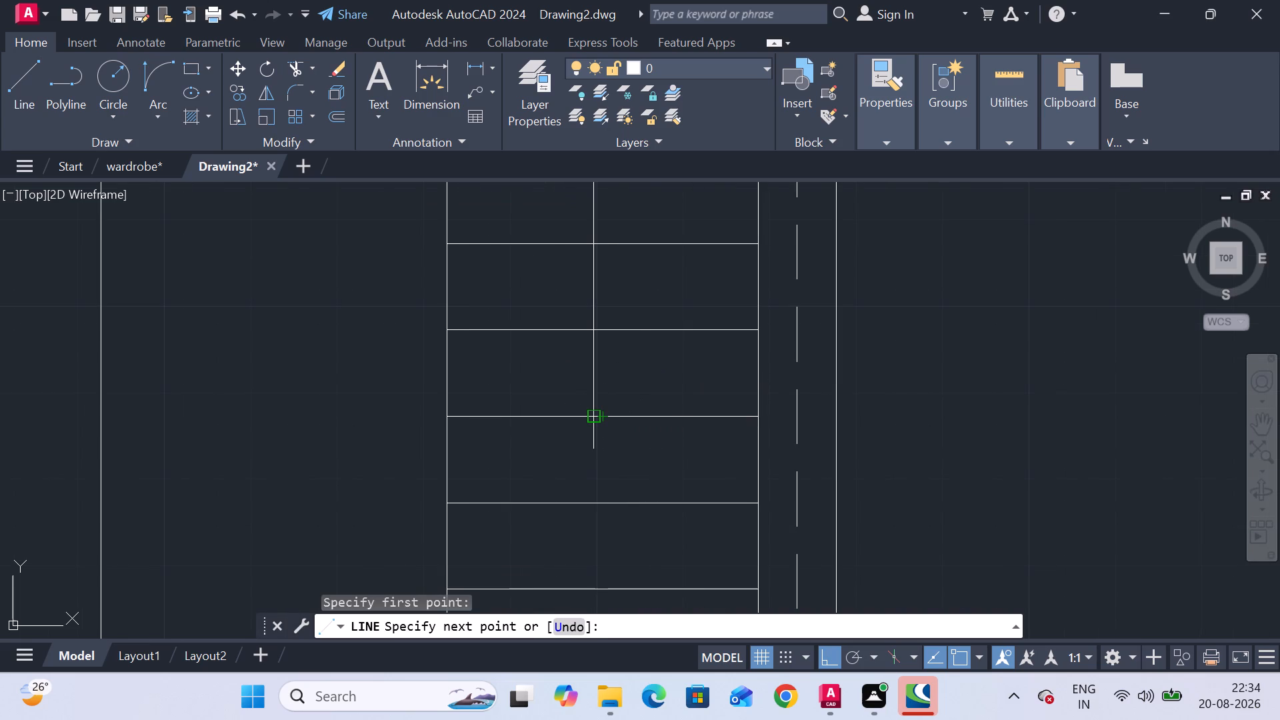
{"action": "key", "text": "F8"}
{"action": "left_click", "coordinate": [591, 421]}
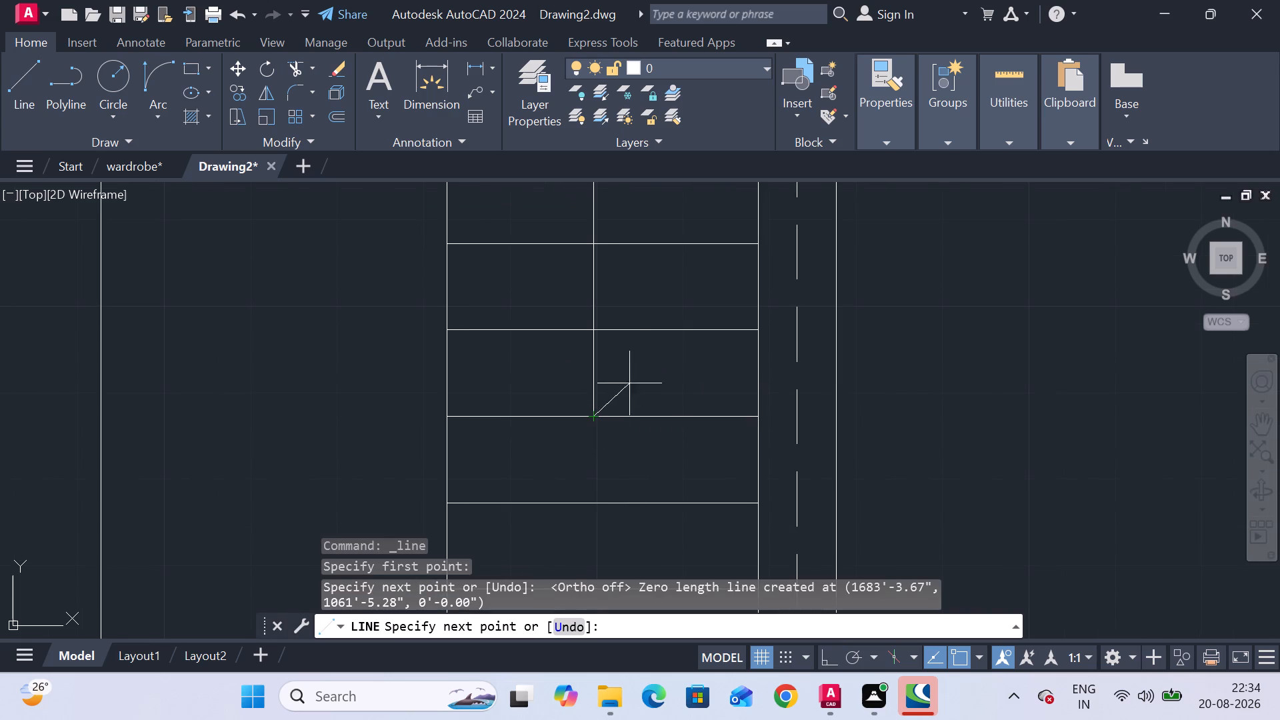
{"action": "left_click", "coordinate": [649, 331]}
{"action": "key", "text": "Escape"}
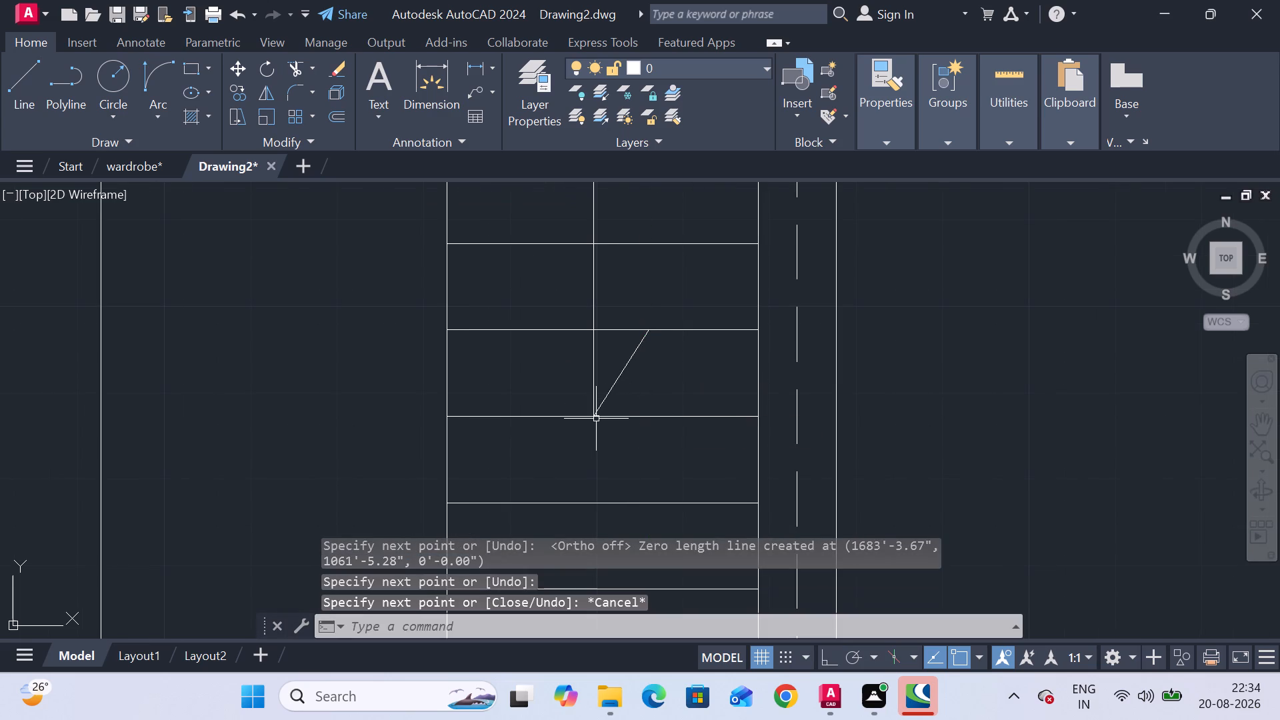
{"action": "key", "text": "space"}
{"action": "left_click", "coordinate": [597, 415]}
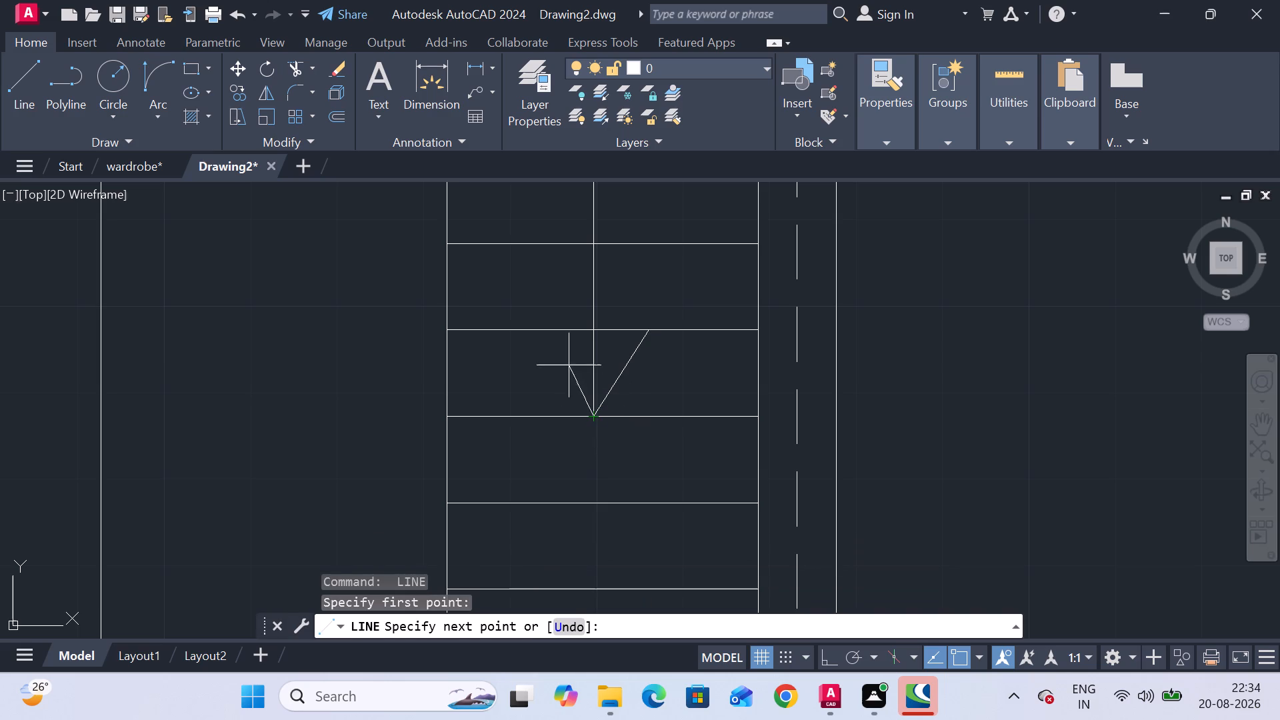
{"action": "left_click", "coordinate": [542, 331]}
{"action": "key", "text": "Escape"}
Set the linetype of the vertical line closing the stairwell opening to HIDDEN.
{"action": "scroll", "coordinate": [573, 423], "scroll_direction": "down", "scroll_amount": 1}
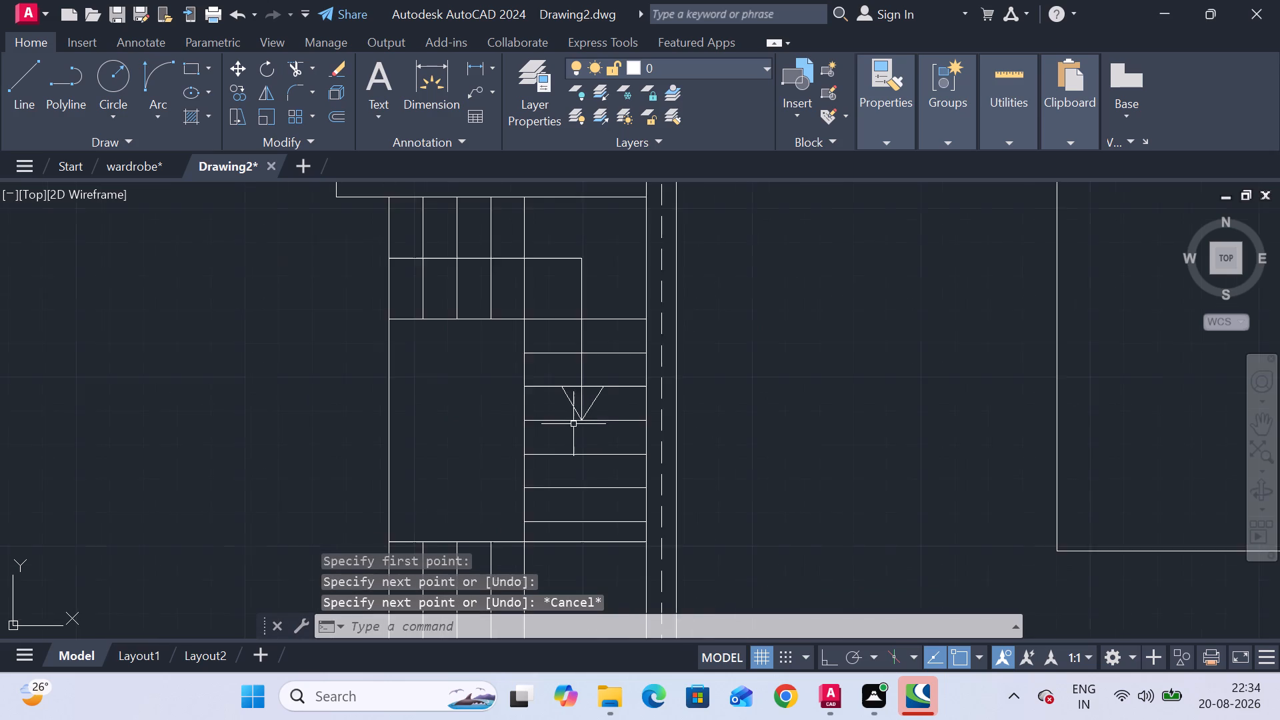
{"action": "scroll", "coordinate": [573, 424], "scroll_direction": "down", "scroll_amount": 2}
{"action": "middle_click_drag", "start_coordinate": [574, 441], "coordinate": [645, 397]}
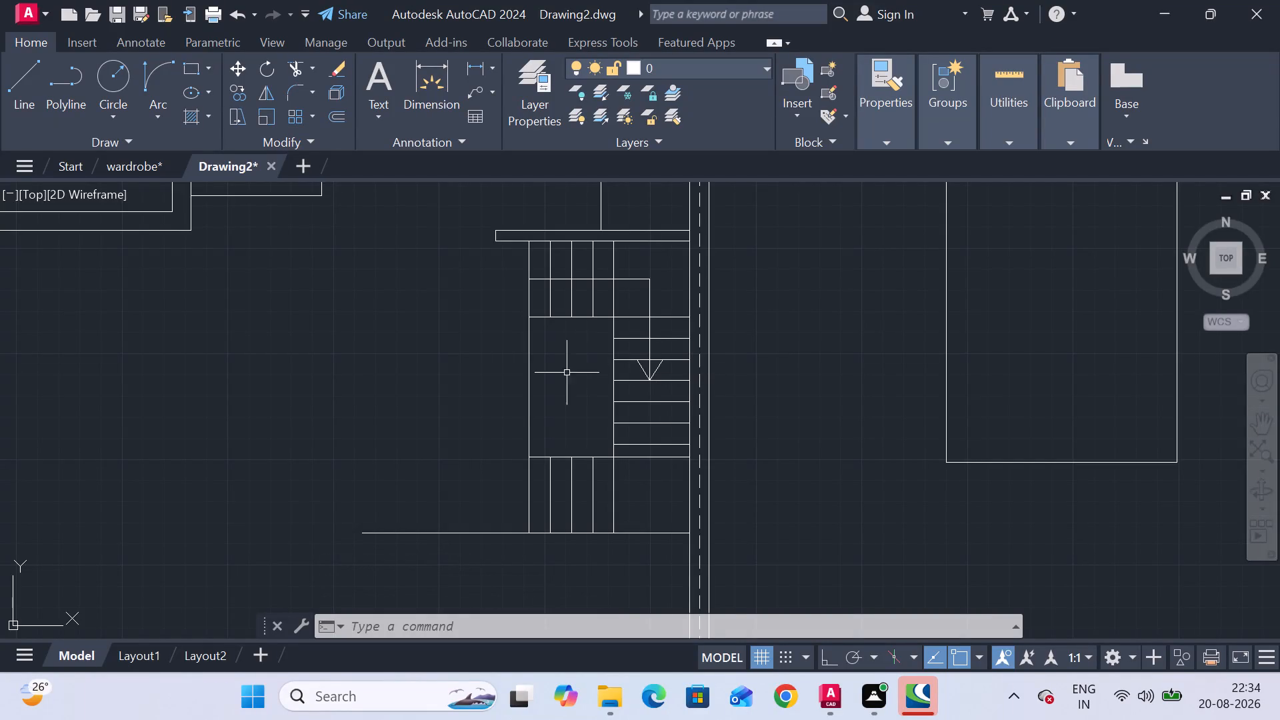
{"action": "left_click", "coordinate": [527, 389]}
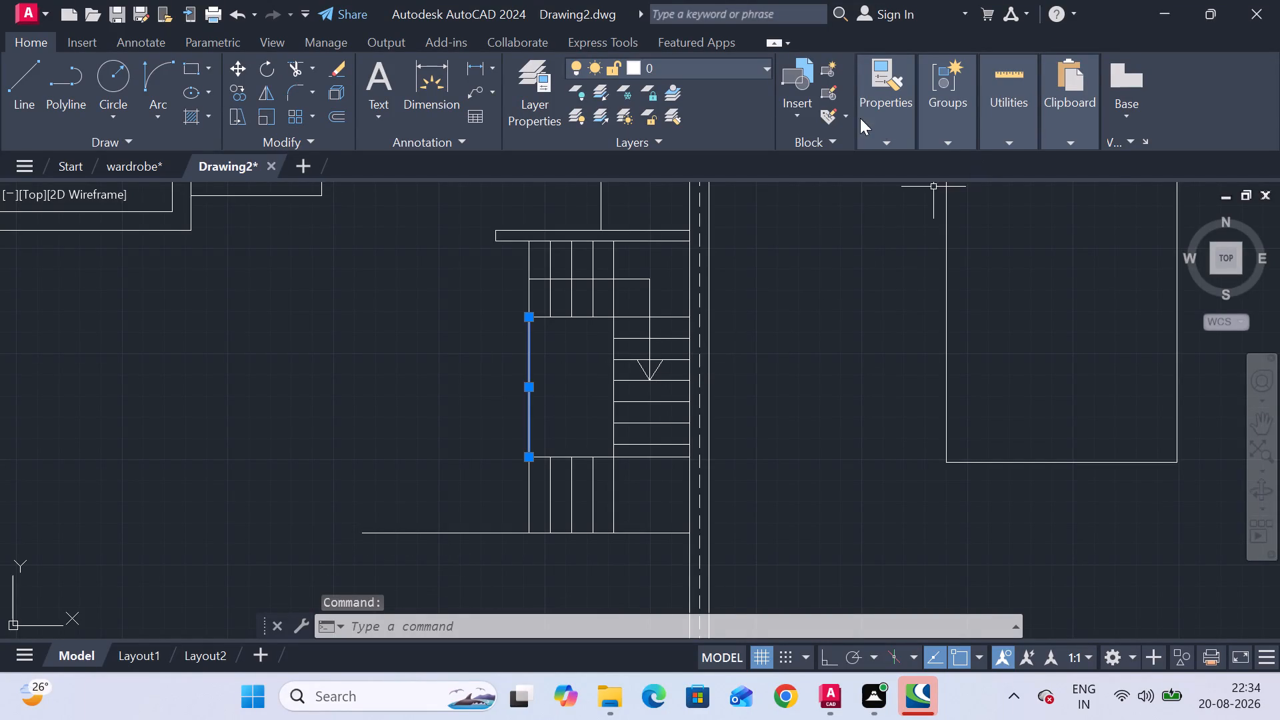
{"action": "left_click", "coordinate": [860, 118]}
{"action": "left_click", "coordinate": [980, 213]}
{"action": "left_click", "coordinate": [1001, 301]}
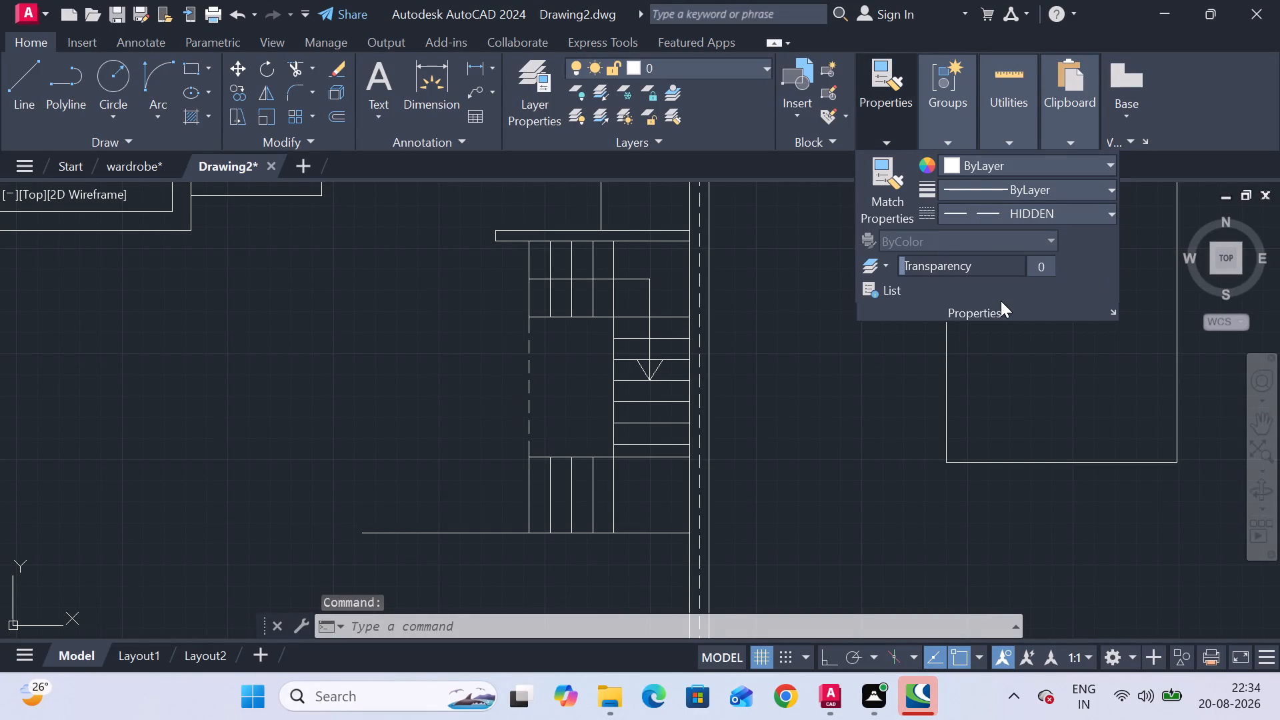
{"action": "key", "text": "grave"}
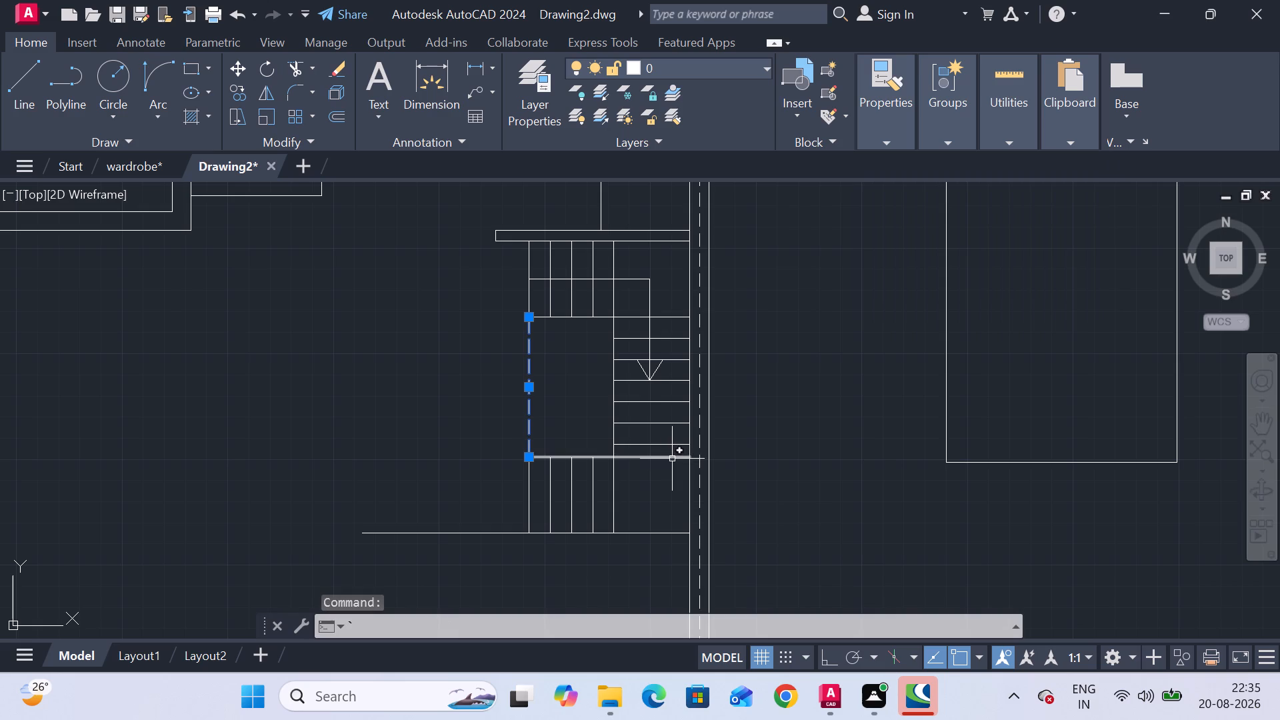
{"action": "type", "text": "``"}
{"action": "key", "text": "Escape"}
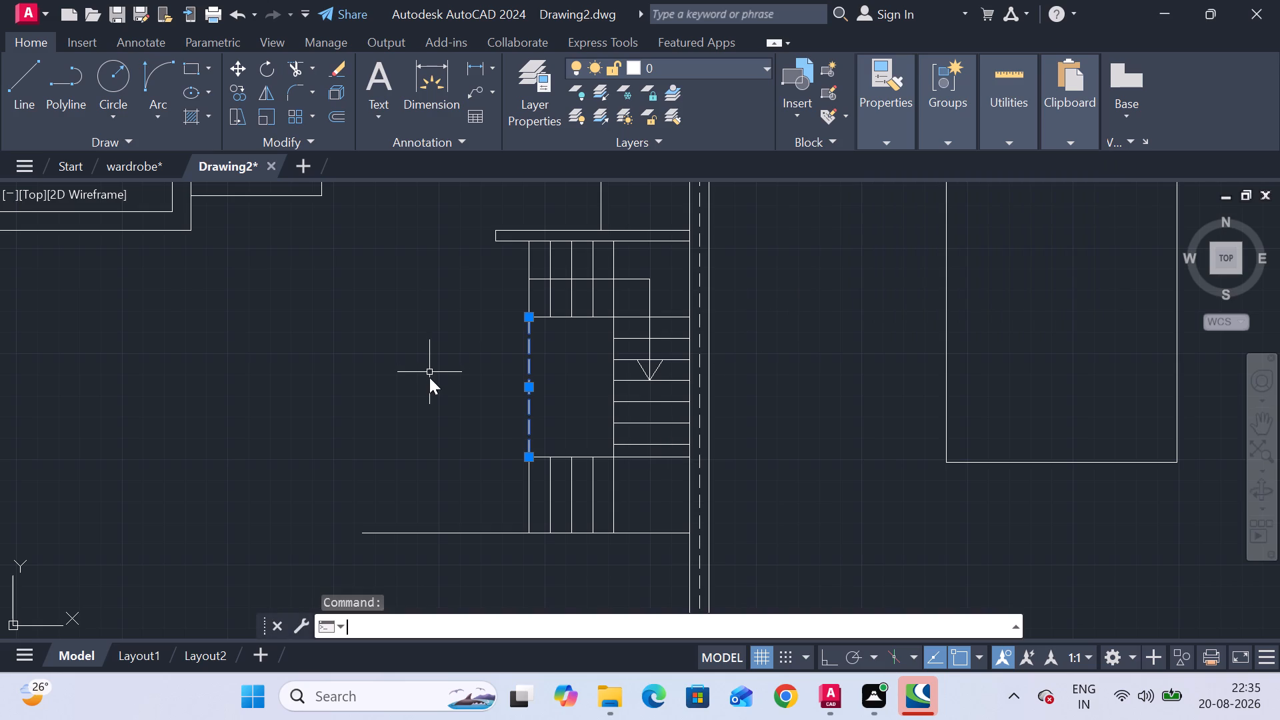
{"action": "key", "text": "Escape"}
{"action": "key", "text": "Escape"}
Set the current linetype to ByLayer with nothing selected.
{"action": "left_click", "coordinate": [898, 137]}
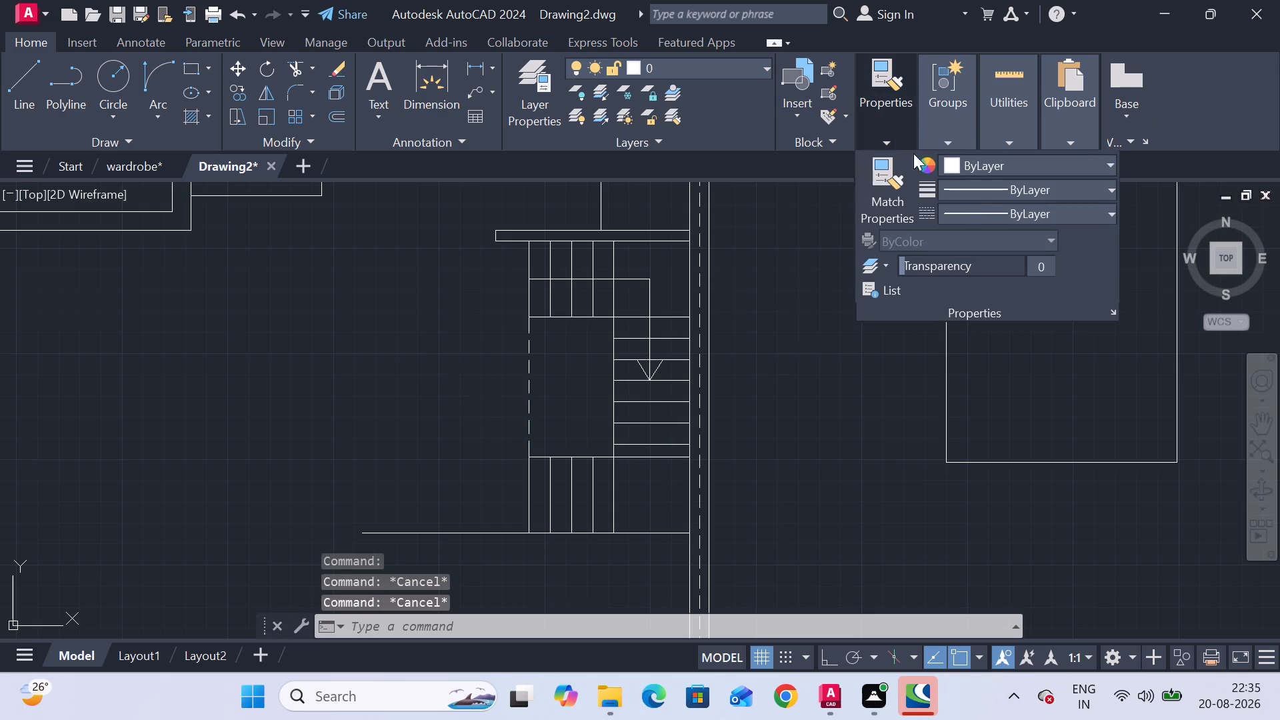
{"action": "left_click", "coordinate": [991, 209]}
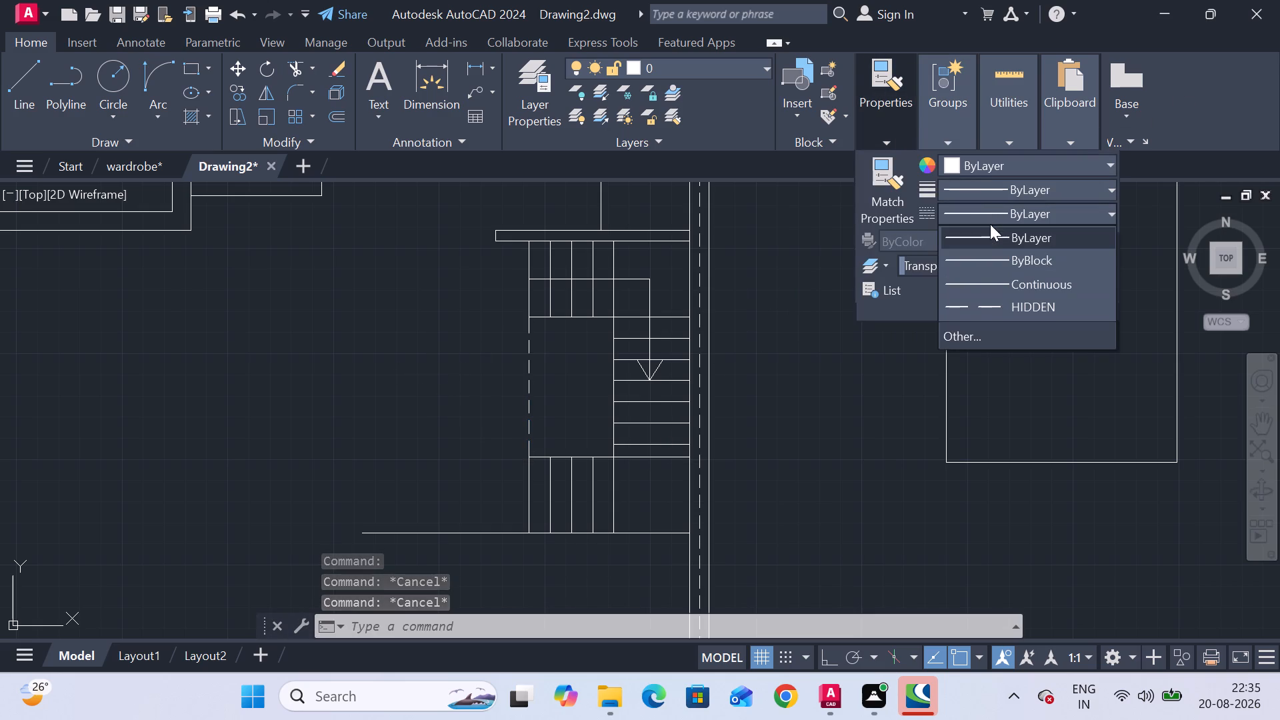
{"action": "left_click", "coordinate": [990, 235]}
Match the dashed stairwell line's properties onto the bottom-flight verticals, the lower landing line and the long vertical stair line.
{"action": "key", "text": "m"}
{"action": "type", "text": "atch"}
{"action": "key", "text": "Return"}
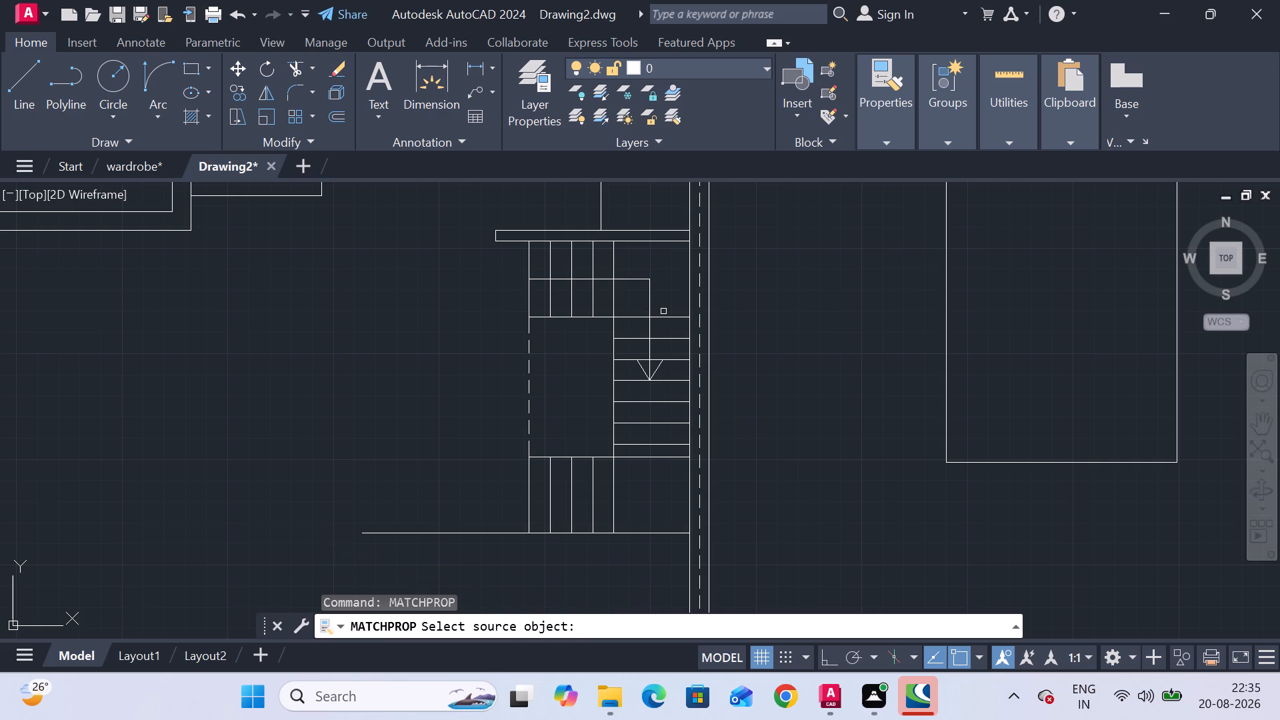
{"action": "left_click", "coordinate": [530, 407]}
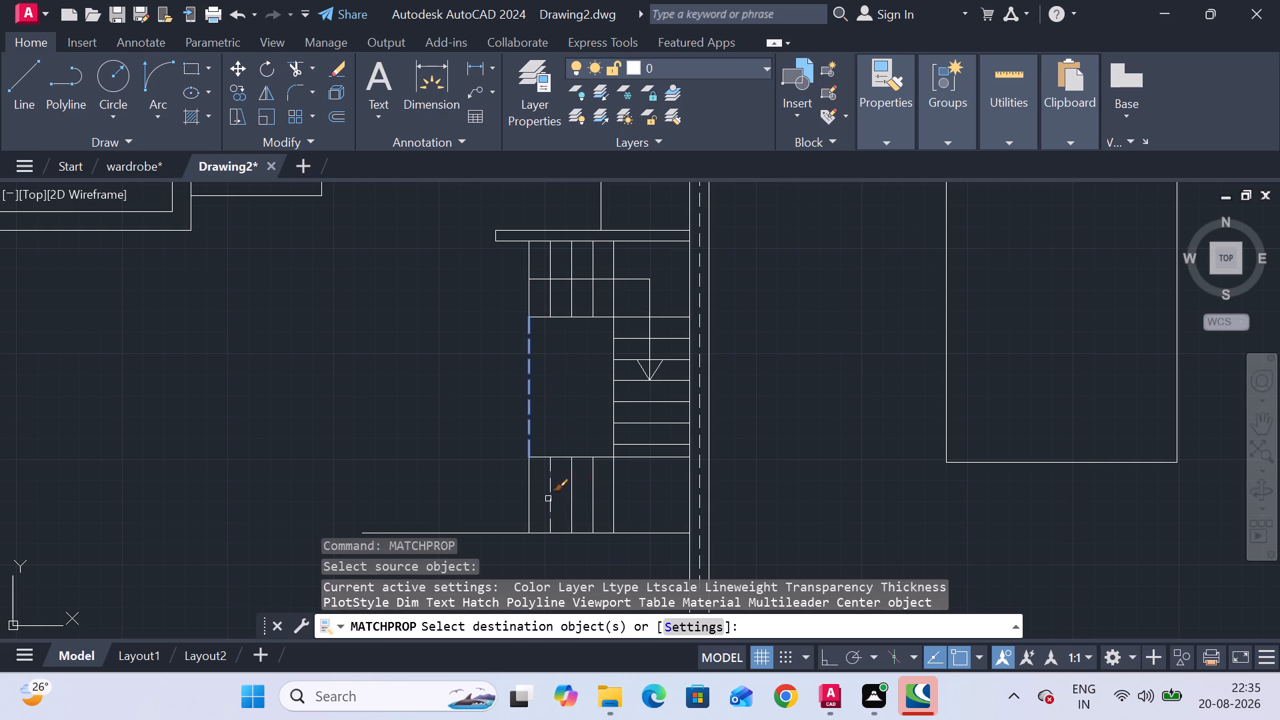
{"action": "left_click", "coordinate": [548, 499]}
{"action": "left_click", "coordinate": [531, 502]}
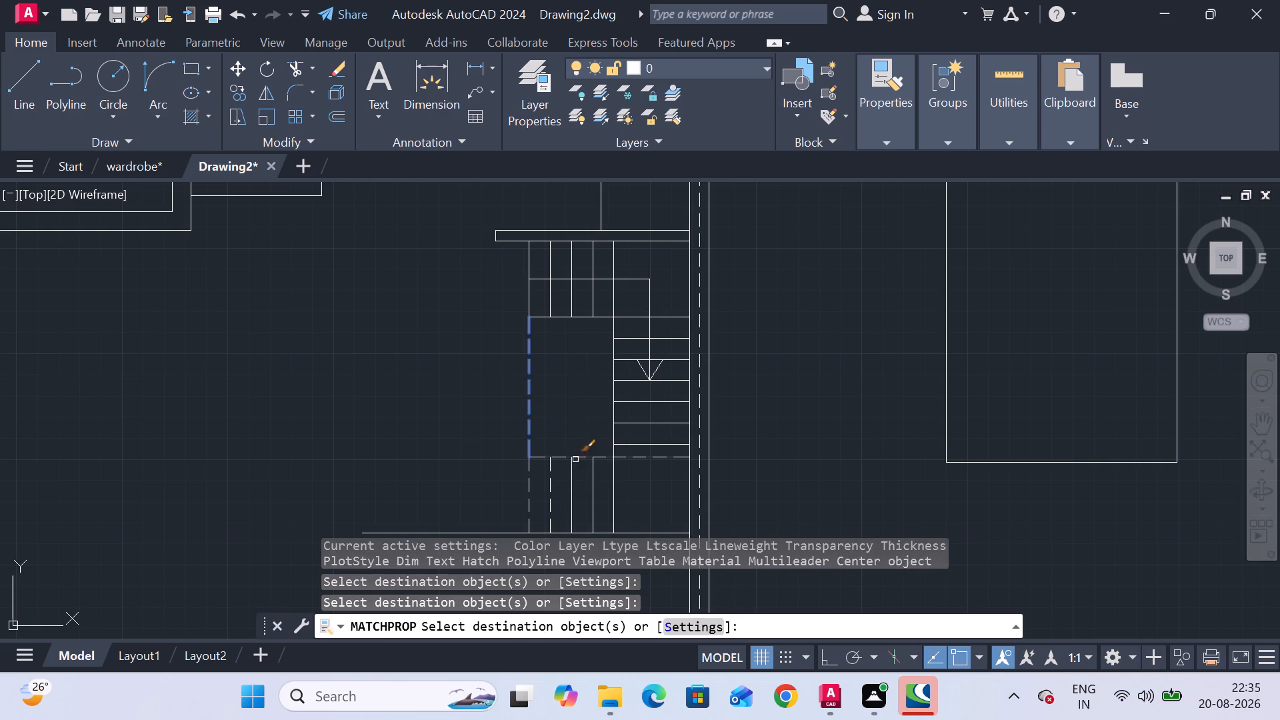
{"action": "left_click", "coordinate": [575, 459]}
{"action": "left_click", "coordinate": [569, 483]}
{"action": "left_click", "coordinate": [589, 485]}
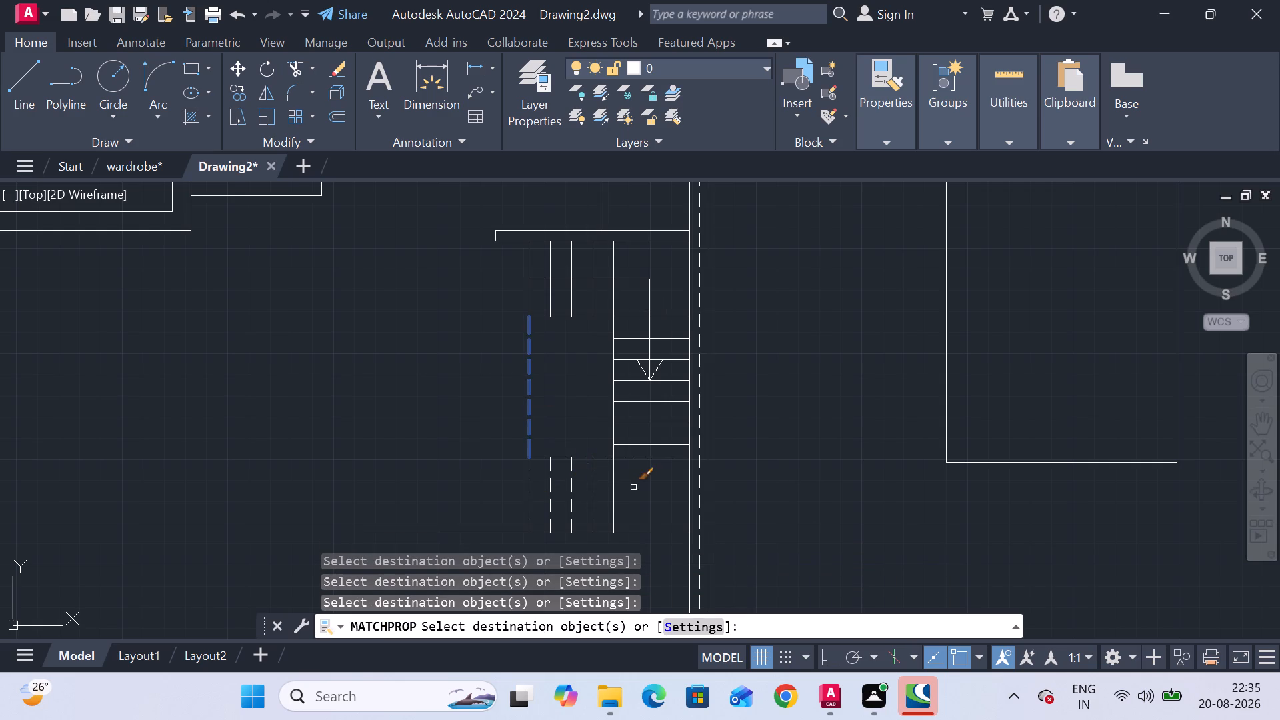
{"action": "left_click", "coordinate": [615, 493]}
Match the same dashed properties onto the four lowest wall-side treads, up to the one at the arrow tip.
{"action": "left_click", "coordinate": [647, 441]}
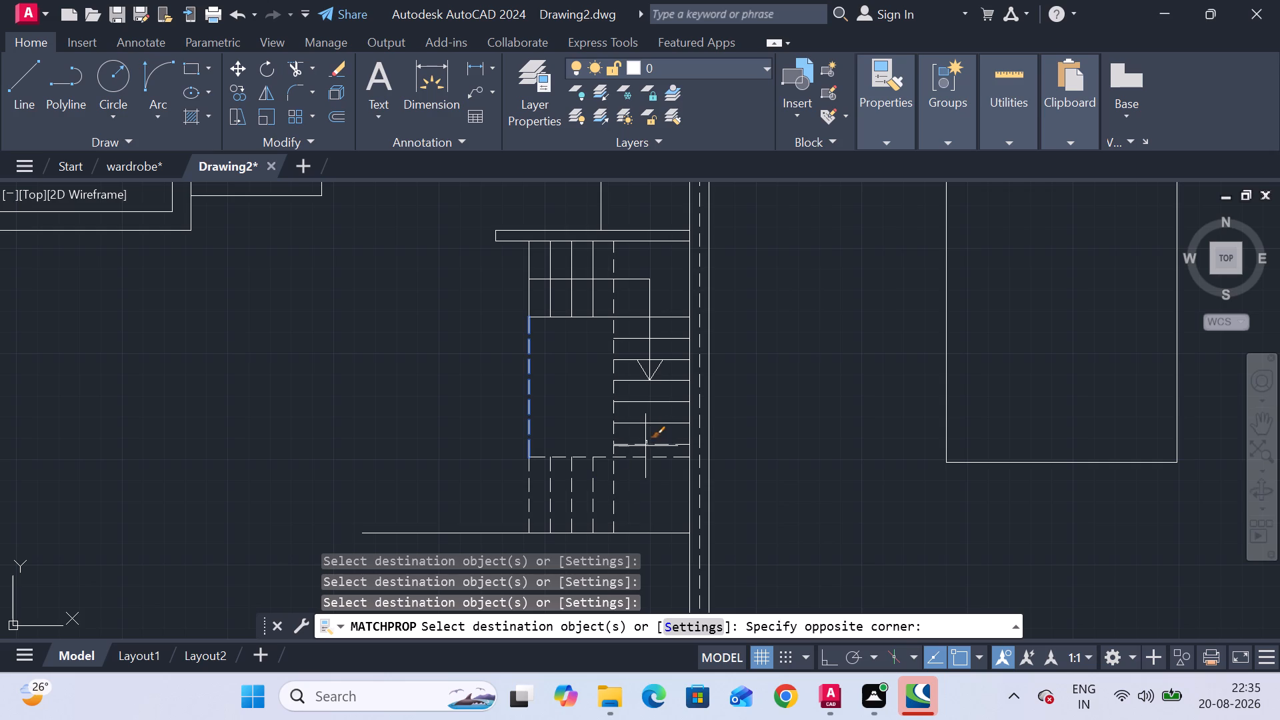
{"action": "left_click", "coordinate": [663, 437]}
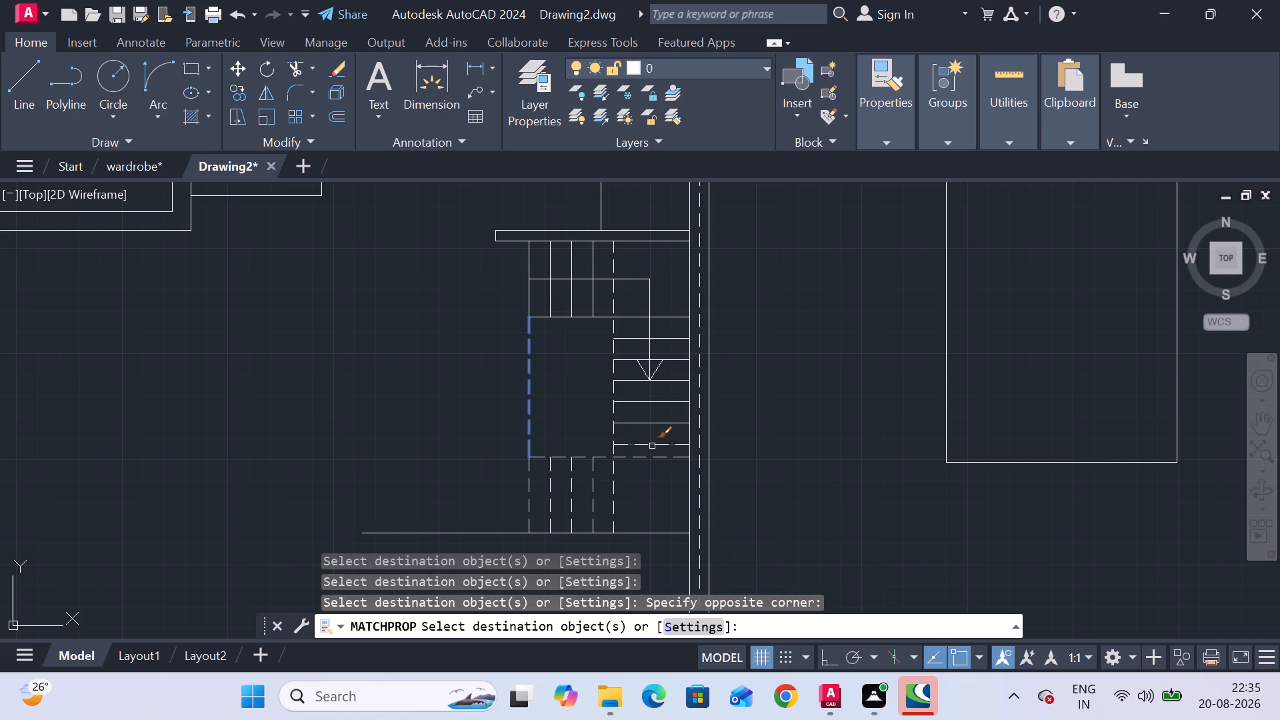
{"action": "left_click", "coordinate": [652, 446]}
{"action": "left_click", "coordinate": [655, 425]}
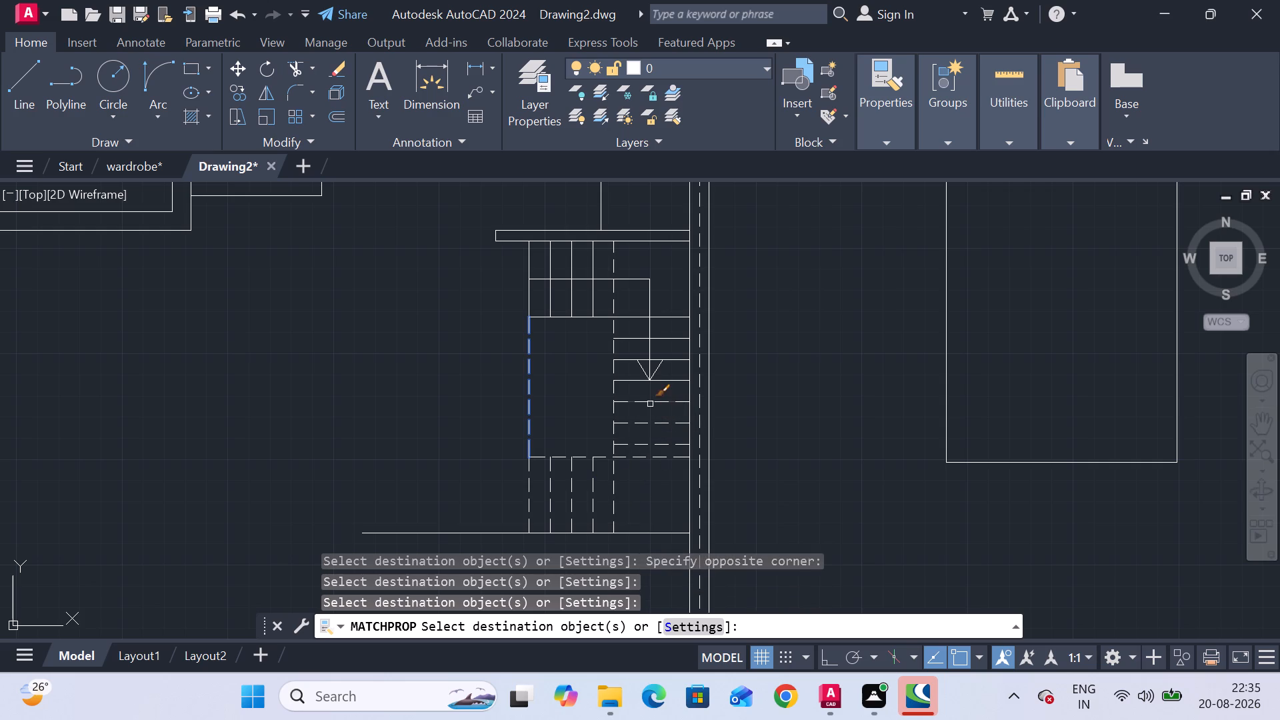
{"action": "left_click", "coordinate": [650, 404]}
{"action": "left_click", "coordinate": [657, 380]}
{"action": "key", "text": "Escape"}
Draw a 14'6" vertical line down from the central wall's bottom edge, in line with the vertical wall's inner face.
{"action": "scroll", "coordinate": [647, 496], "scroll_direction": "down", "scroll_amount": 1}
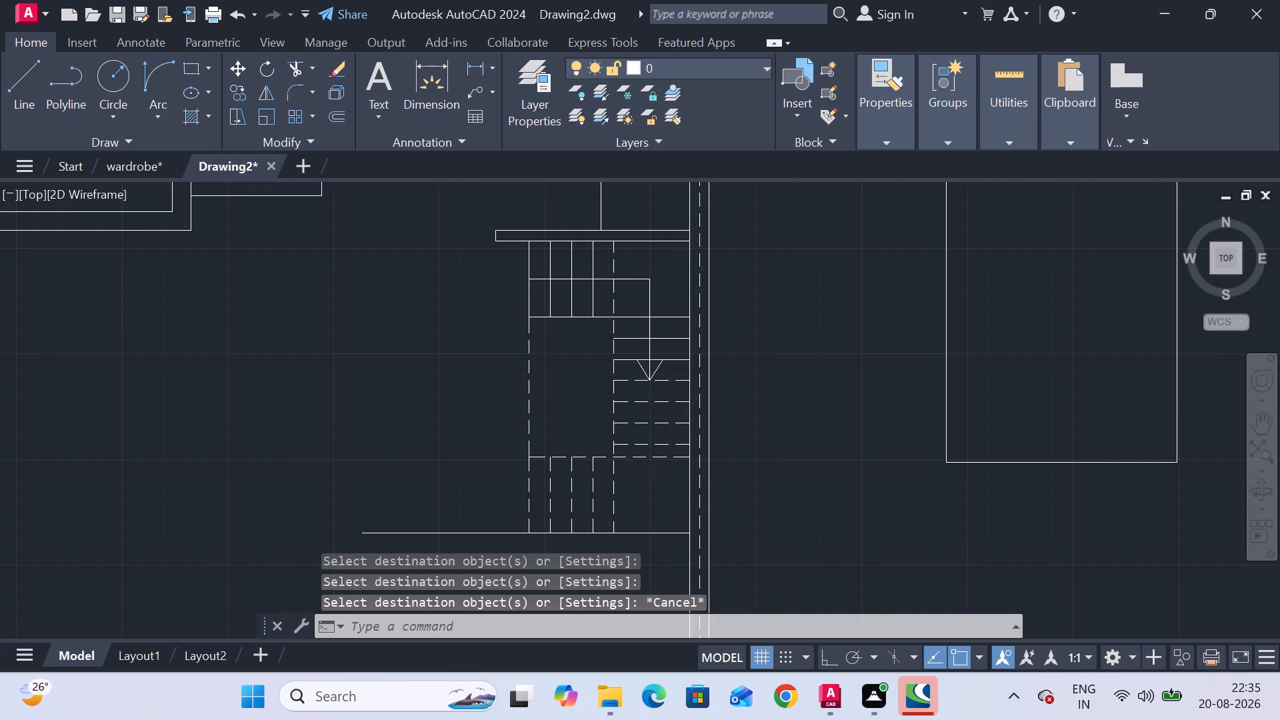
{"action": "scroll", "coordinate": [647, 496], "scroll_direction": "down", "scroll_amount": 1}
{"action": "middle_click_drag", "start_coordinate": [647, 496], "coordinate": [734, 378]}
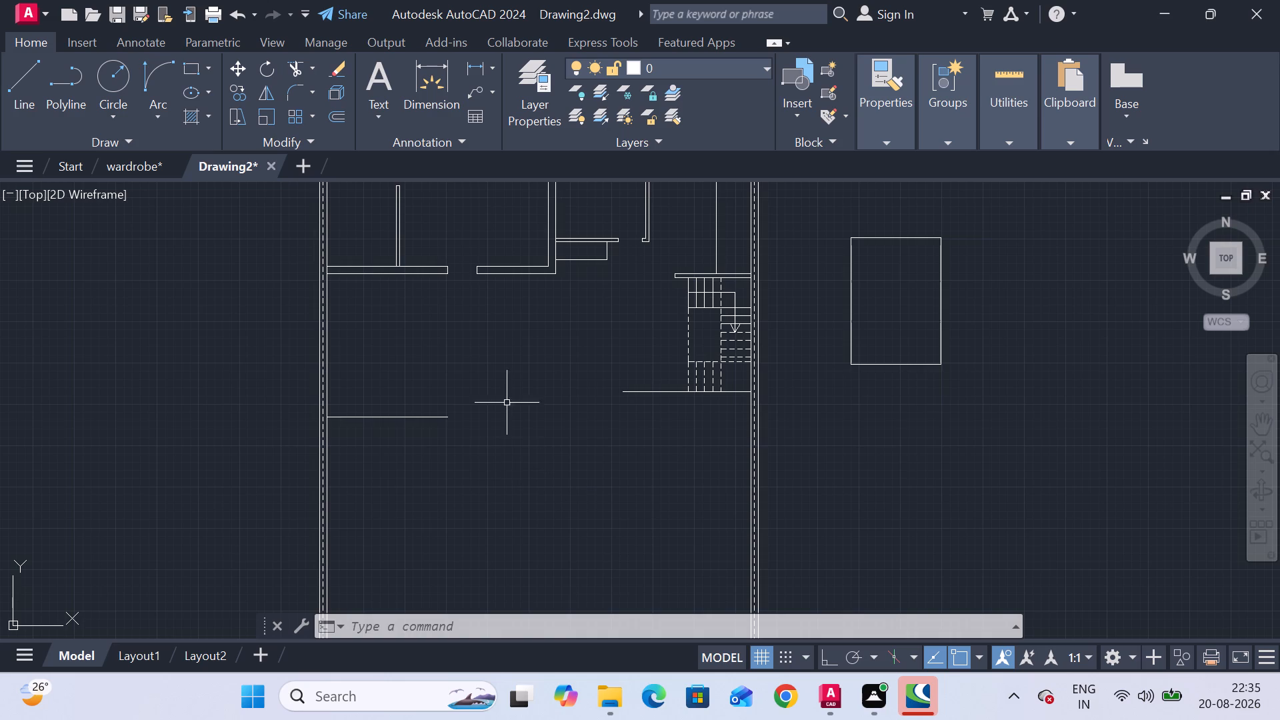
{"action": "scroll", "coordinate": [506, 406], "scroll_direction": "down", "scroll_amount": 1}
{"action": "scroll", "coordinate": [509, 402], "scroll_direction": "up", "scroll_amount": 1}
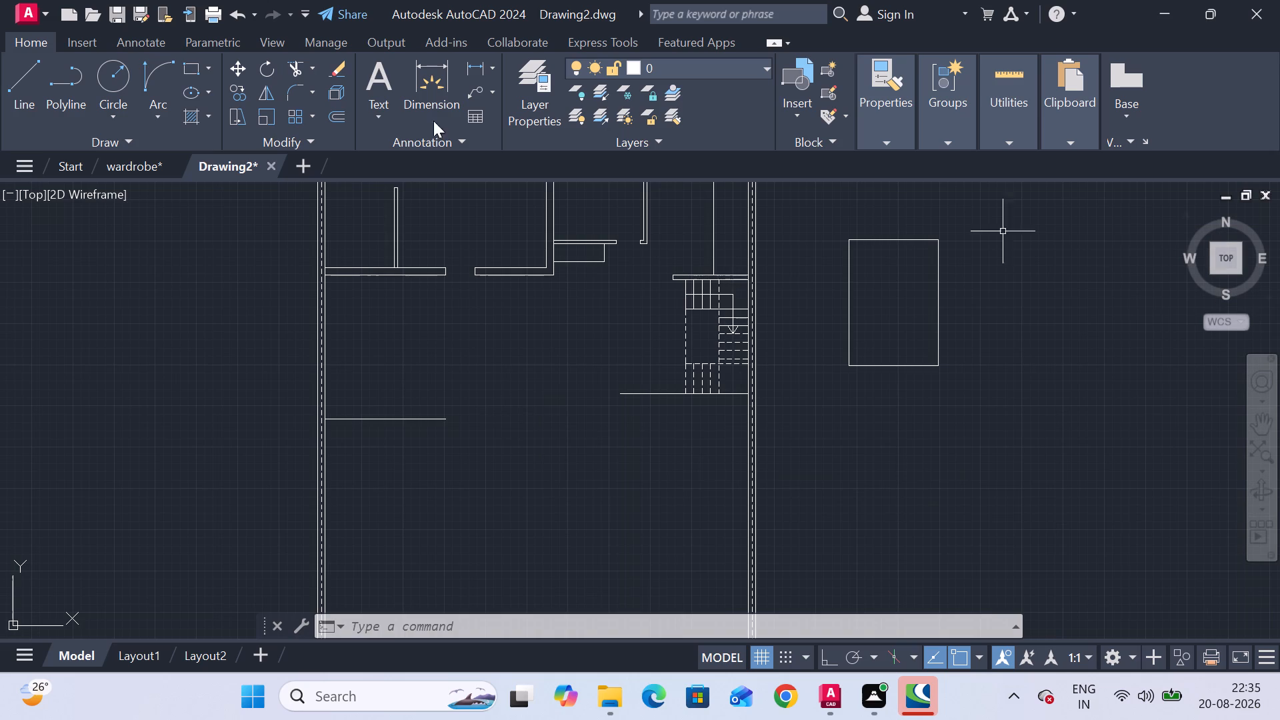
{"action": "left_click", "coordinate": [15, 113]}
{"action": "scroll", "coordinate": [545, 332], "scroll_direction": "up", "scroll_amount": 1}
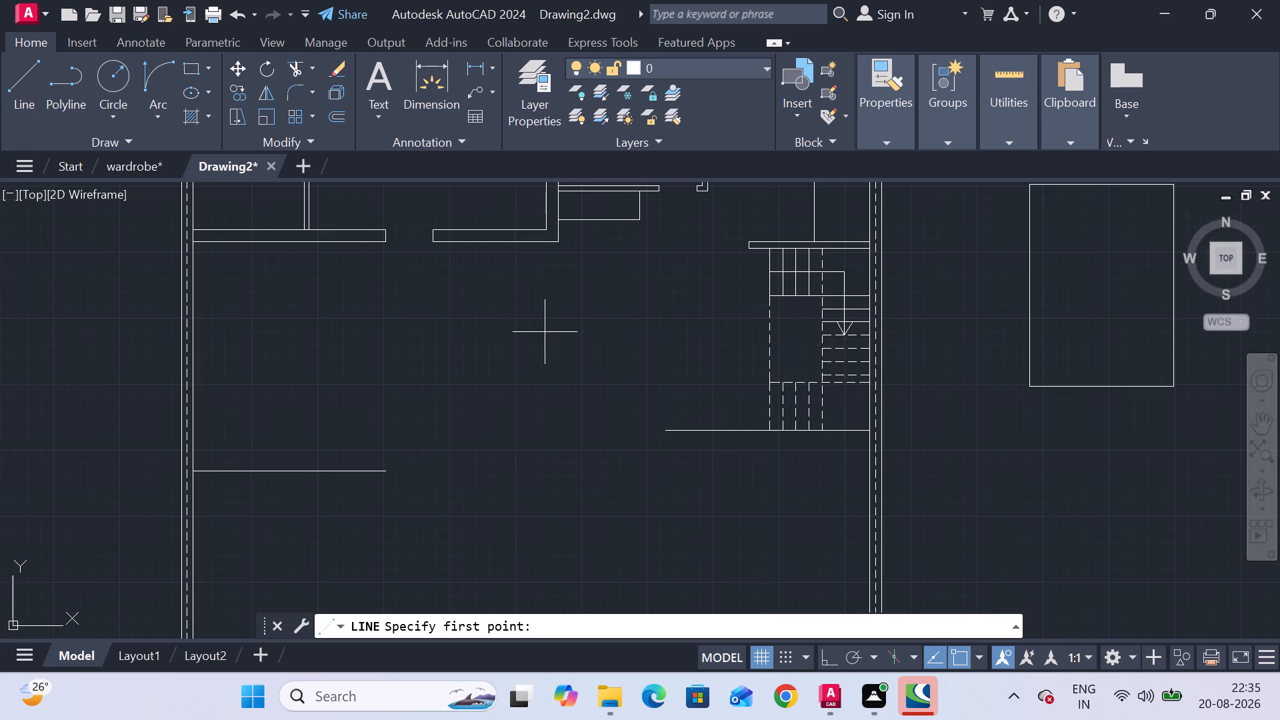
{"action": "left_click", "coordinate": [544, 239]}
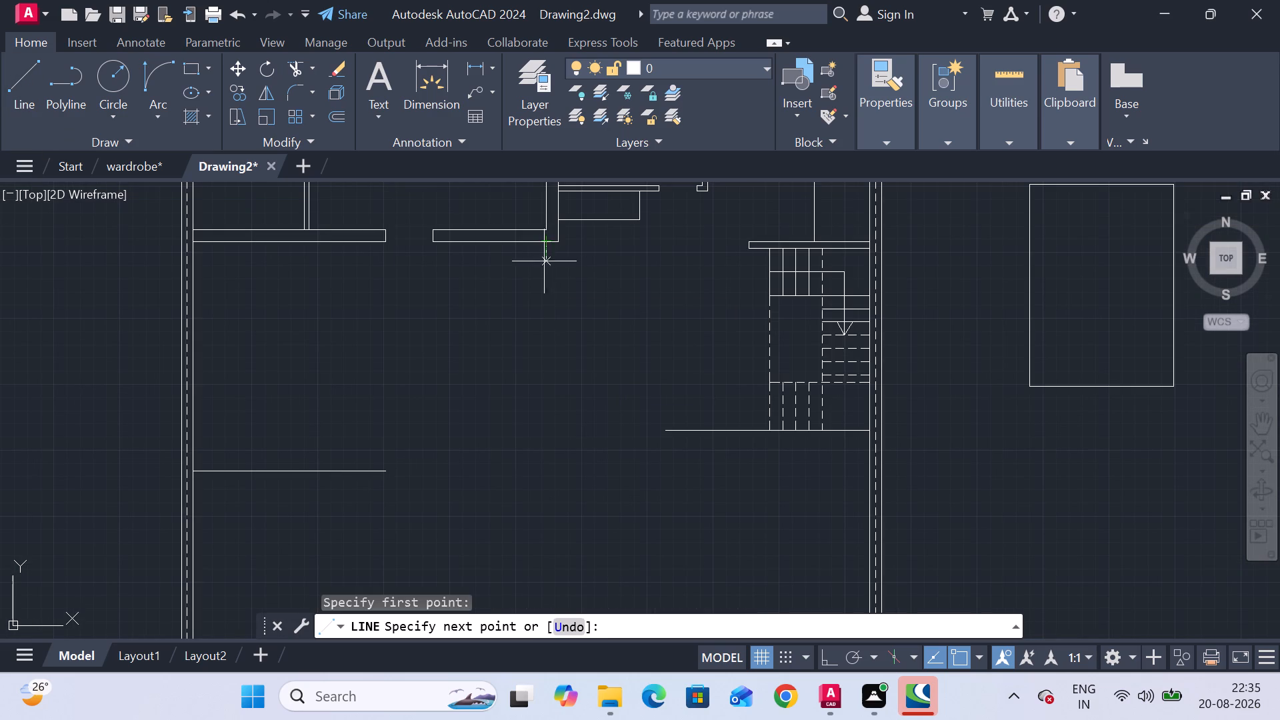
{"action": "type", "text": "14"}
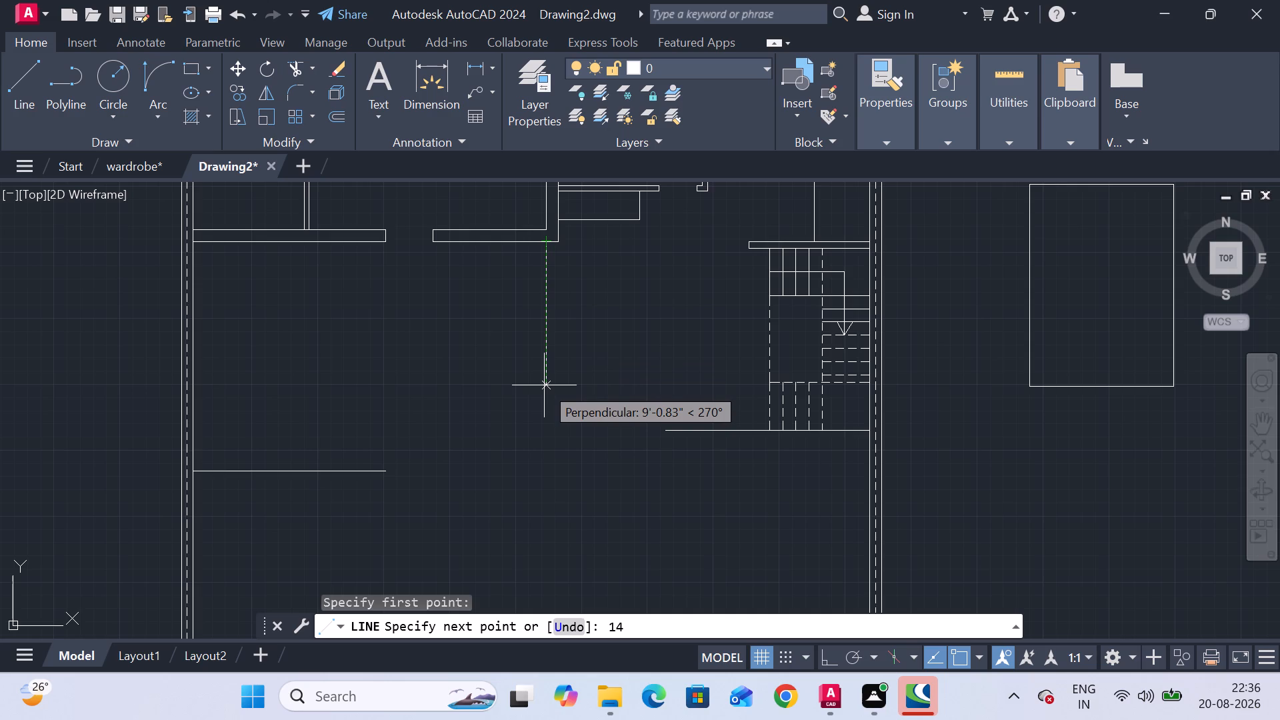
{"action": "key", "text": "semicolon"}
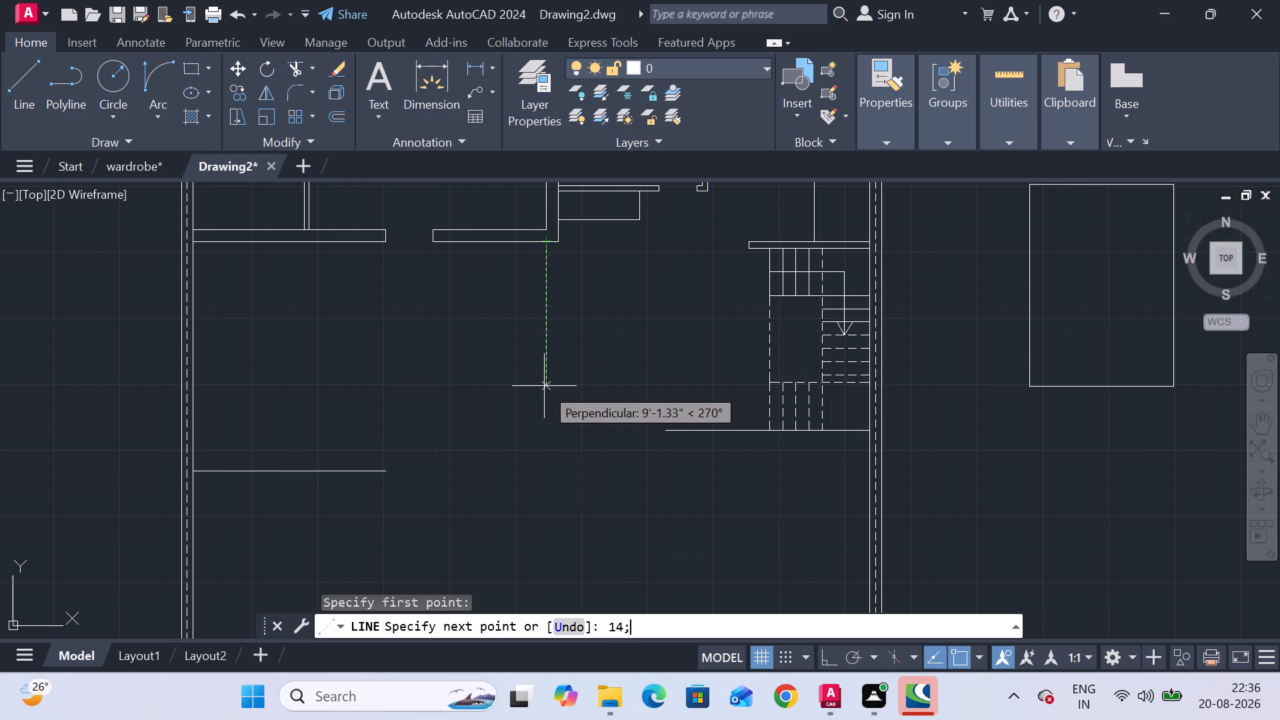
{"action": "key", "text": "BackSpace"}
{"action": "type", "text": "'6"}
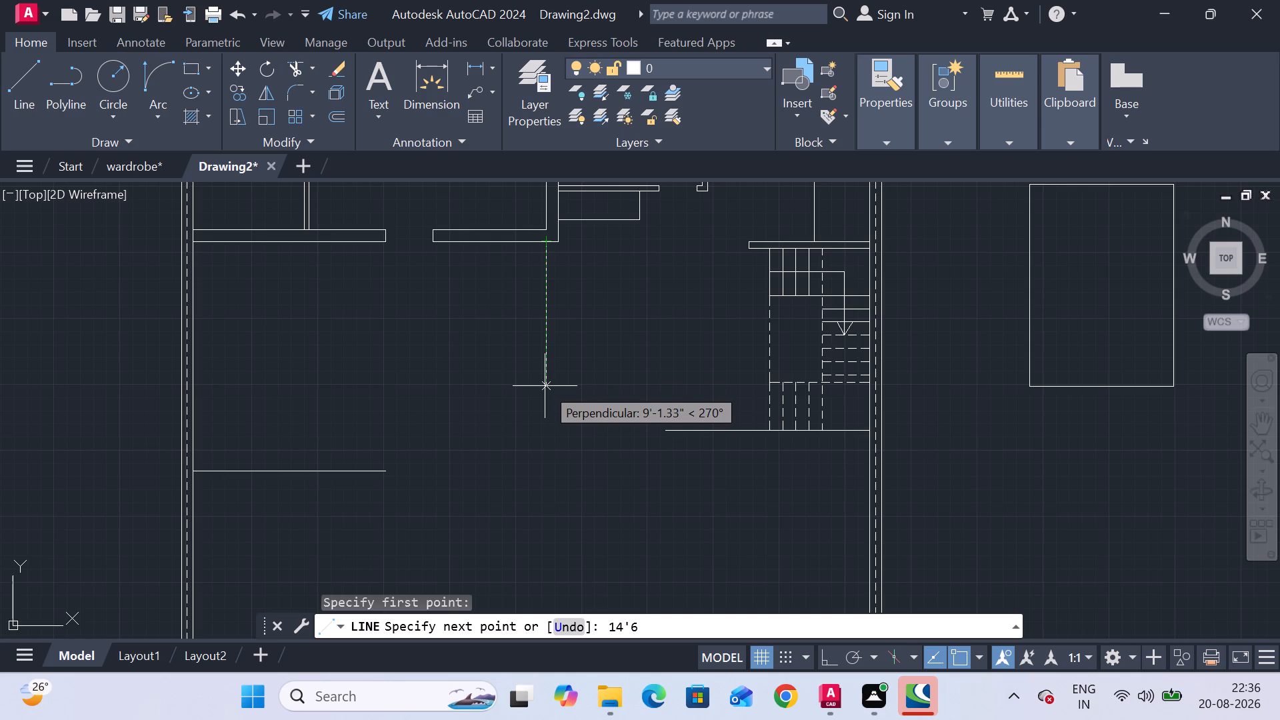
{"action": "key", "text": "shift+quotedbl"}
{"action": "key", "text": "Return"}
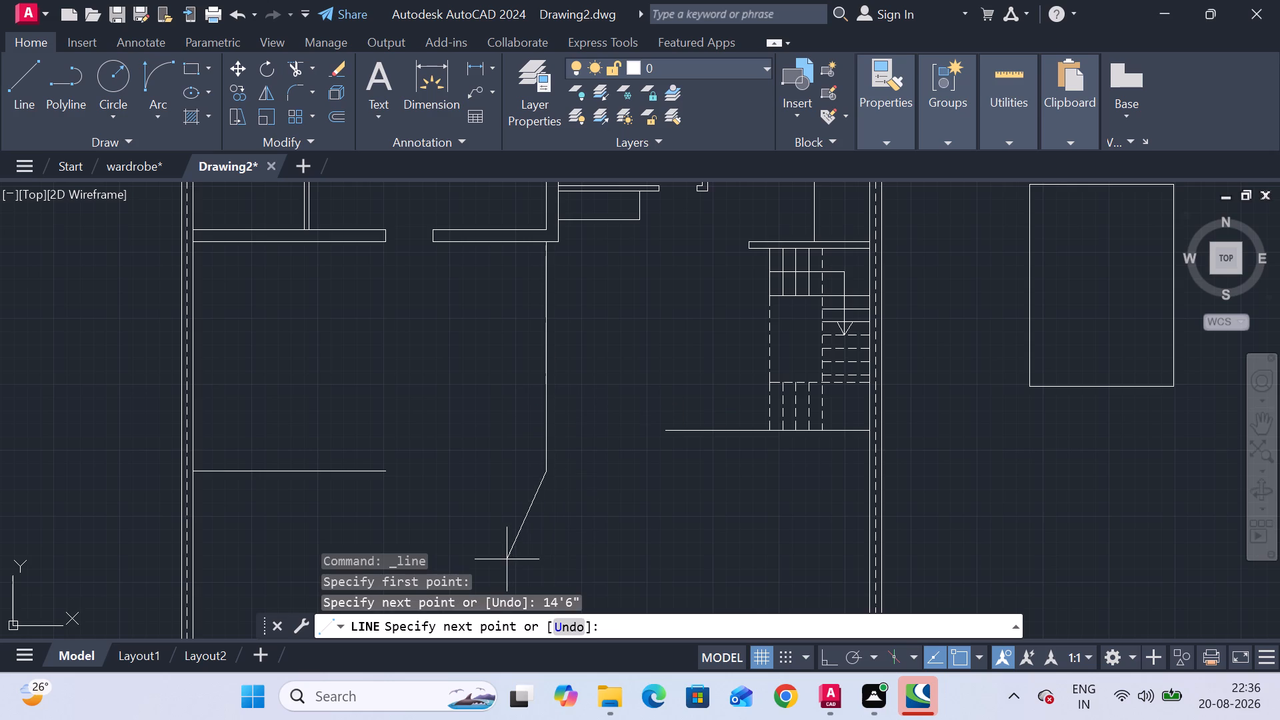
{"action": "key", "text": "Escape"}
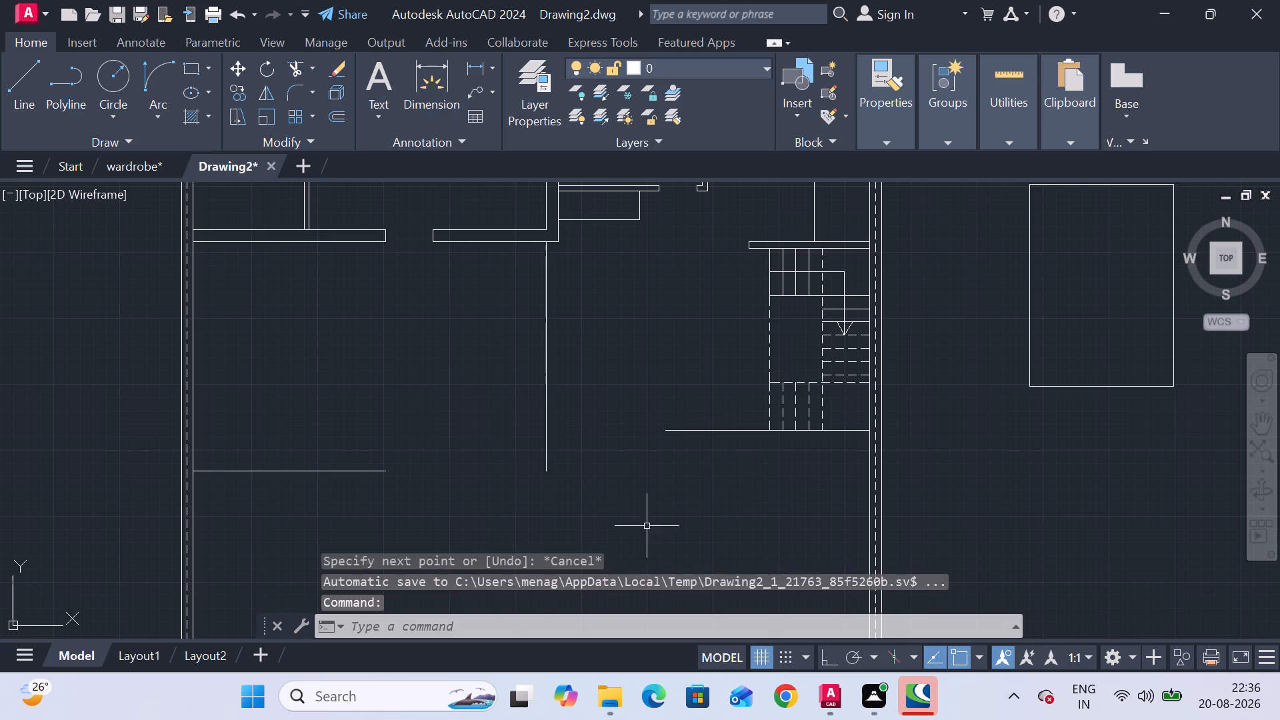
Draw a horizontal line from the inner end of the lower room's bottom line to just past the vertical wall line.
{"action": "middle_click_drag", "start_coordinate": [451, 499], "coordinate": [461, 431]}
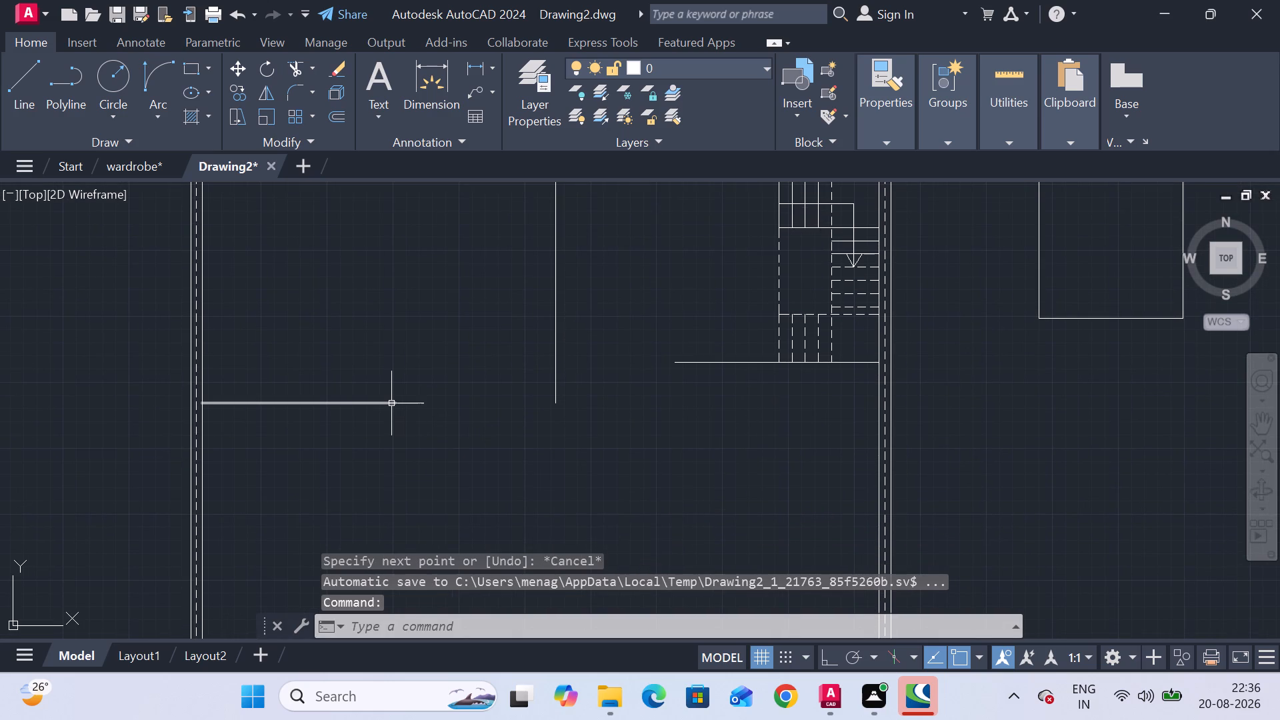
{"action": "left_click", "coordinate": [21, 70]}
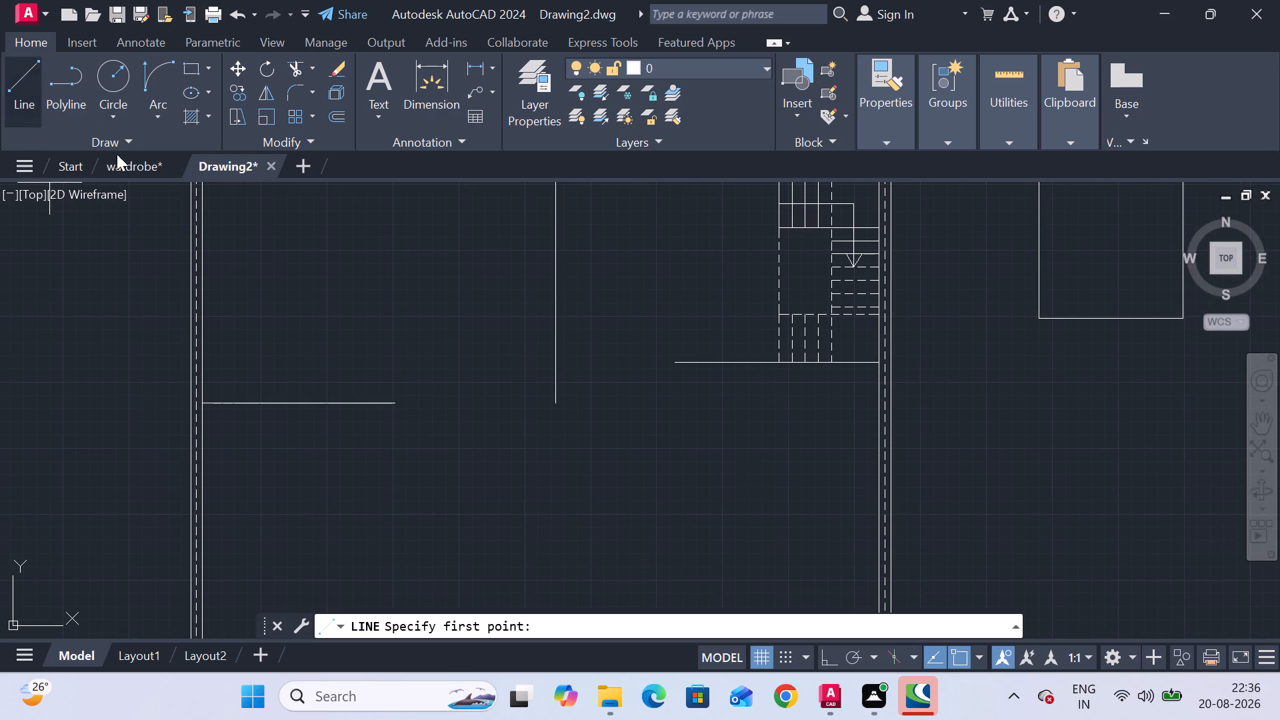
{"action": "left_click", "coordinate": [389, 402]}
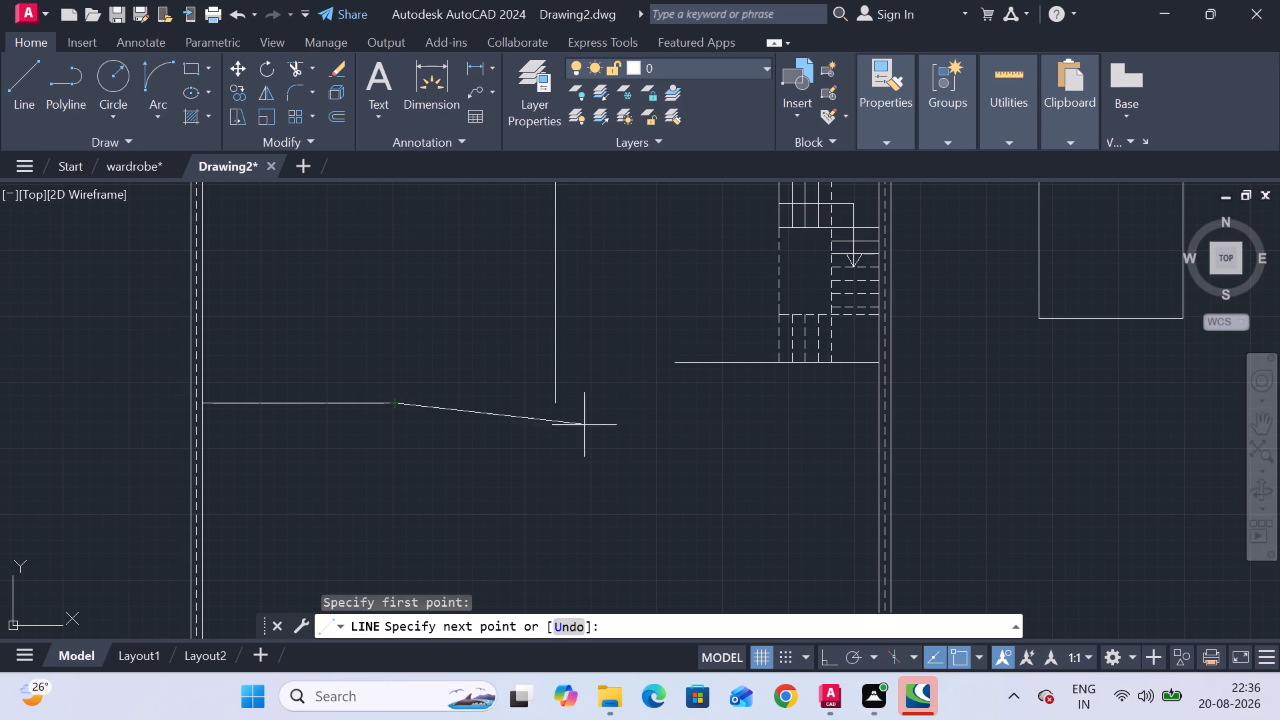
{"action": "left_click", "coordinate": [631, 402]}
{"action": "key", "text": "Escape"}
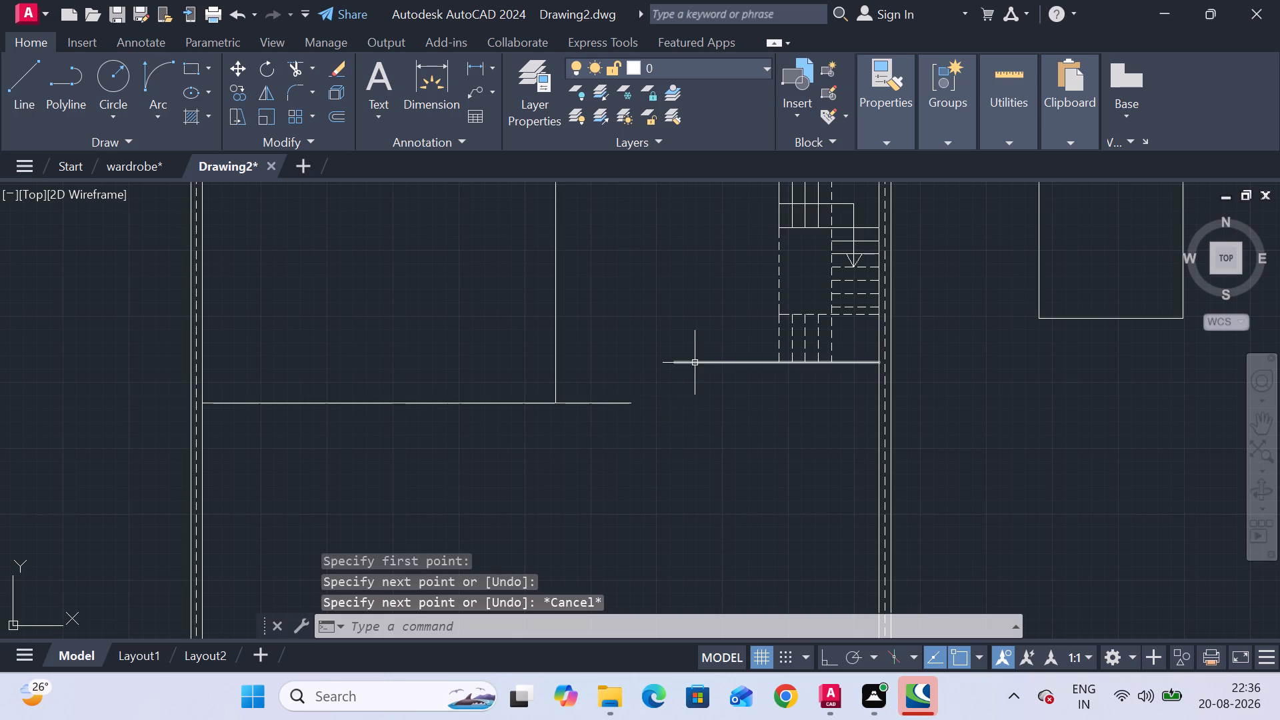
Delete the solid horizontal line running along the bottom of the staircase to the outer wall.
{"action": "left_click", "coordinate": [695, 363]}
{"action": "middle_click_drag", "start_coordinate": [723, 404], "coordinate": [645, 430]}
{"action": "scroll", "coordinate": [678, 414], "scroll_direction": "up", "scroll_amount": 1}
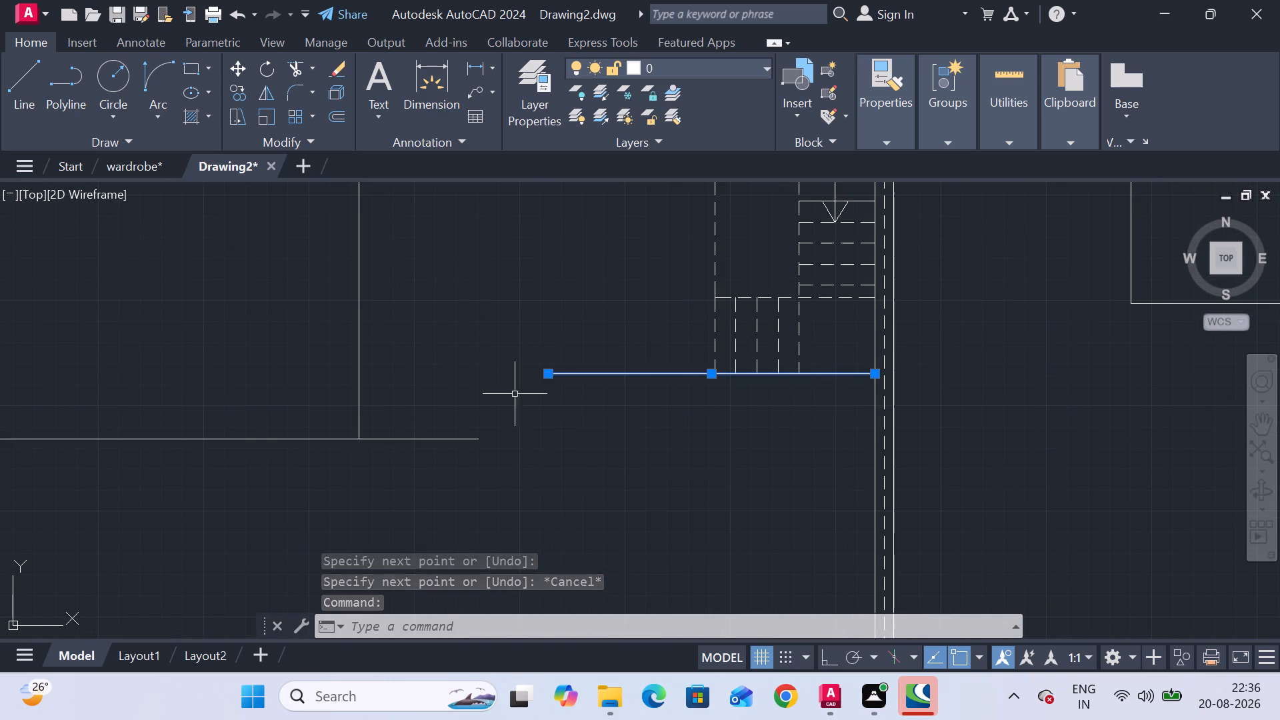
{"action": "left_click", "coordinate": [549, 371]}
{"action": "key", "text": "Escape"}
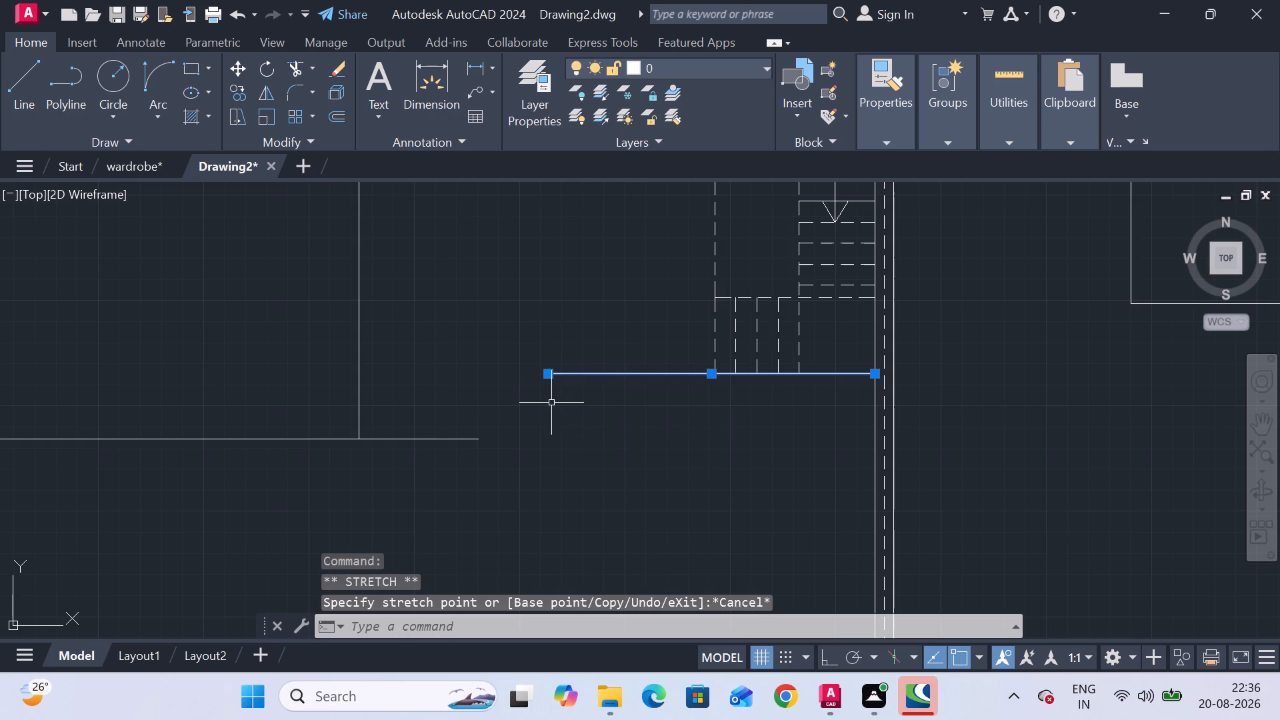
{"action": "key", "text": "Delete"}
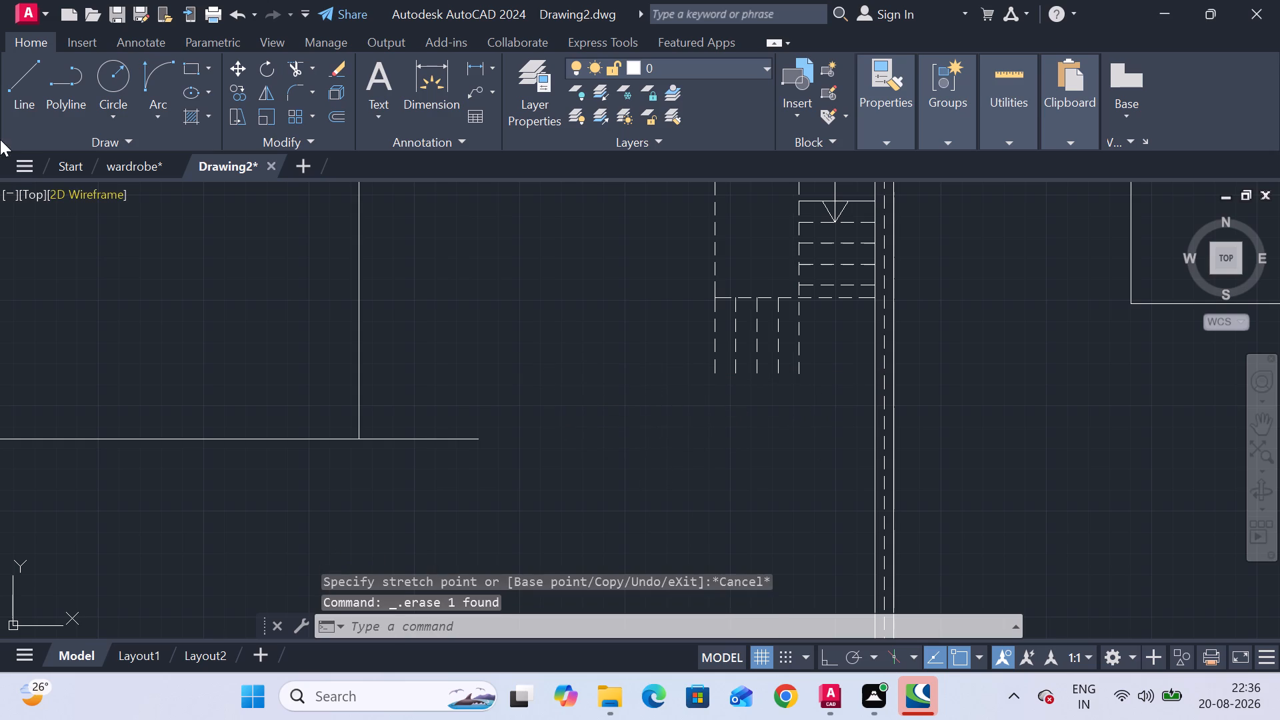
Continue the lower room's bottom line with a horizontal line to the inner face of the opposite outer wall.
{"action": "left_click", "coordinate": [29, 108]}
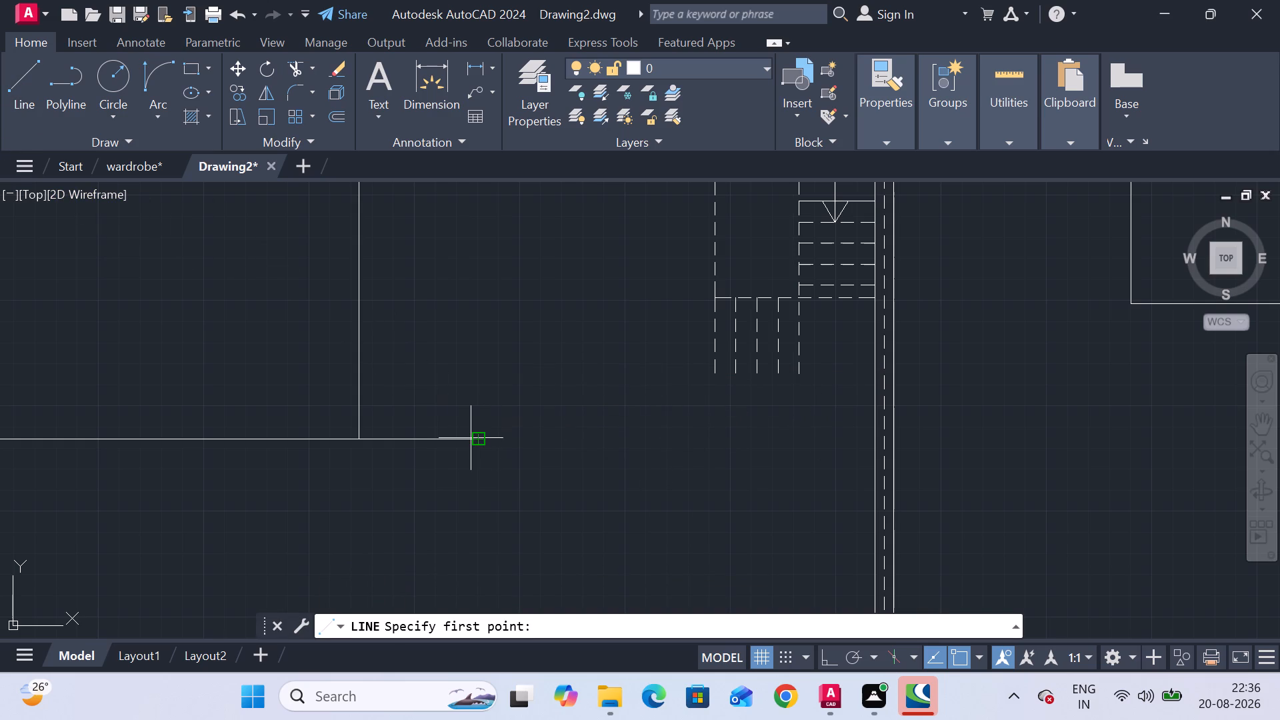
{"action": "left_click", "coordinate": [474, 441]}
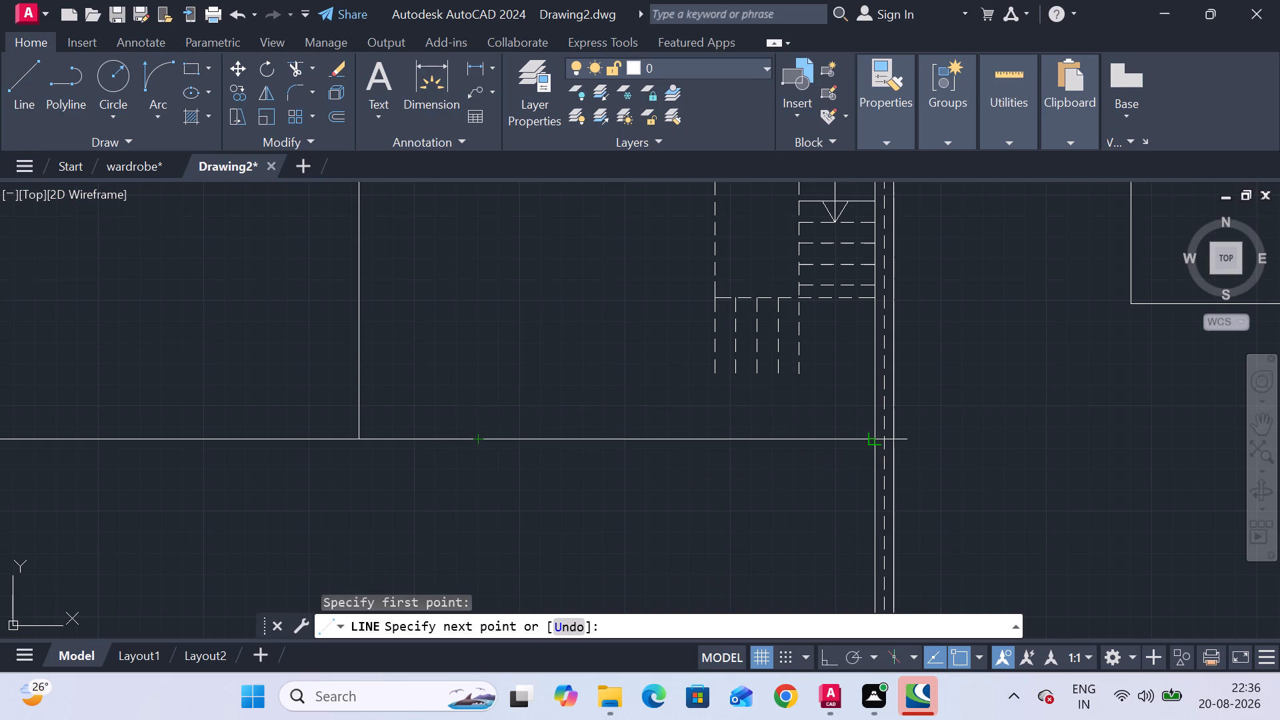
{"action": "left_click", "coordinate": [877, 437]}
{"action": "key", "text": "Escape"}
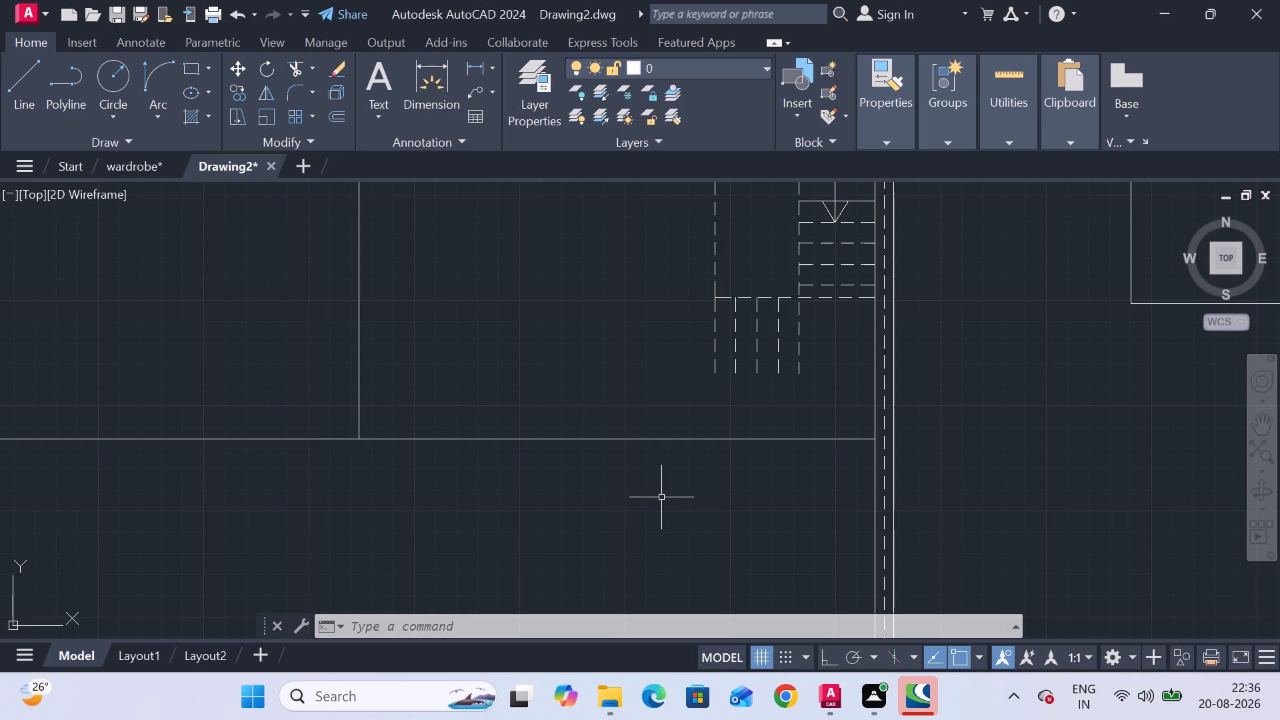
Delete the five dashed vertical lines of the staircase's bottom flight.
{"action": "scroll", "coordinate": [750, 342], "scroll_direction": "down", "scroll_amount": 1}
{"action": "middle_click_drag", "start_coordinate": [747, 342], "coordinate": [700, 377]}
{"action": "scroll", "coordinate": [713, 329], "scroll_direction": "up", "scroll_amount": 2}
{"action": "left_click", "coordinate": [800, 434]}
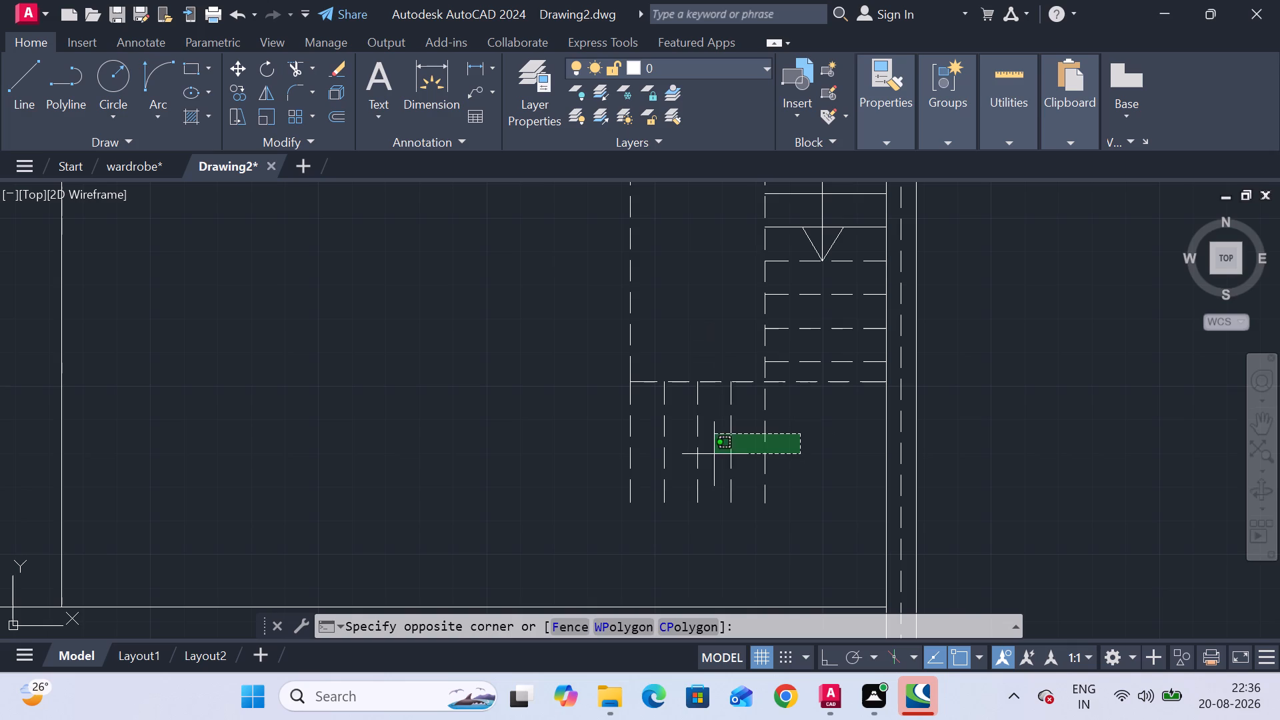
{"action": "left_click", "coordinate": [603, 455]}
{"action": "key", "text": "Delete"}
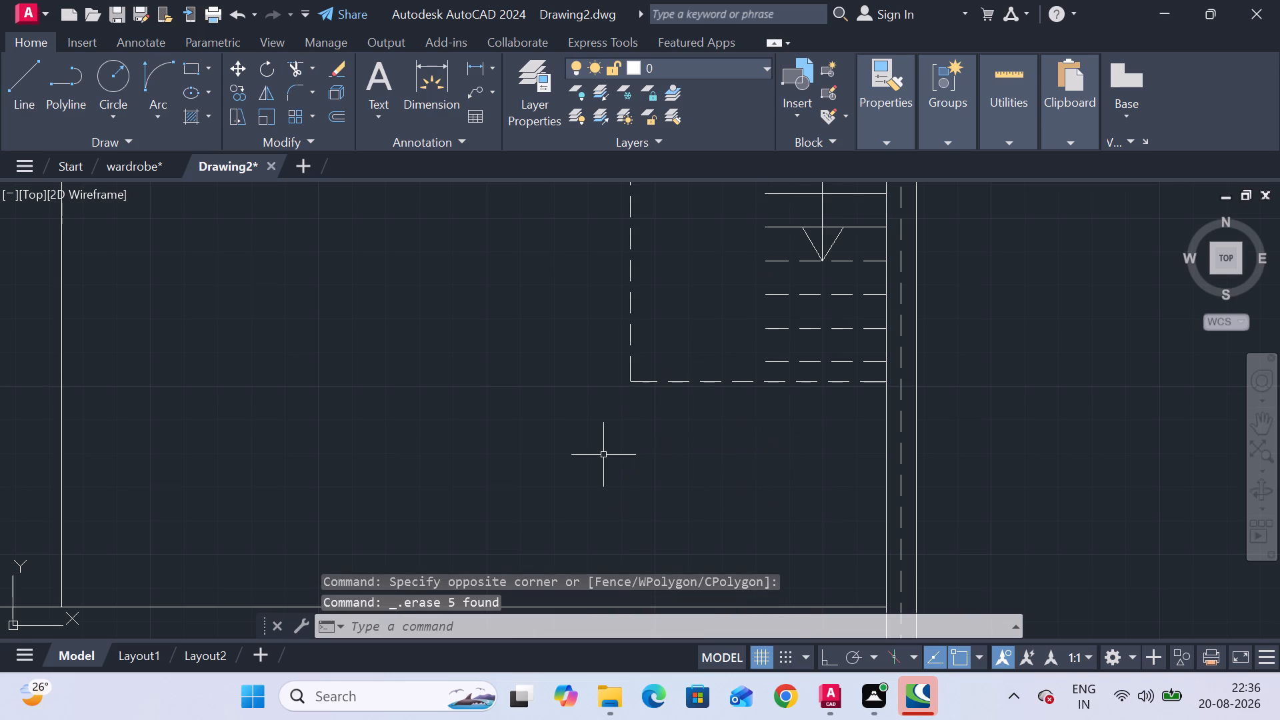
Turn on Ortho mode during a line started at the first wall-side tread's inner end, leaving that line undrawn.
{"action": "scroll", "coordinate": [603, 455], "scroll_direction": "down", "scroll_amount": 1}
{"action": "left_click", "coordinate": [5, 100]}
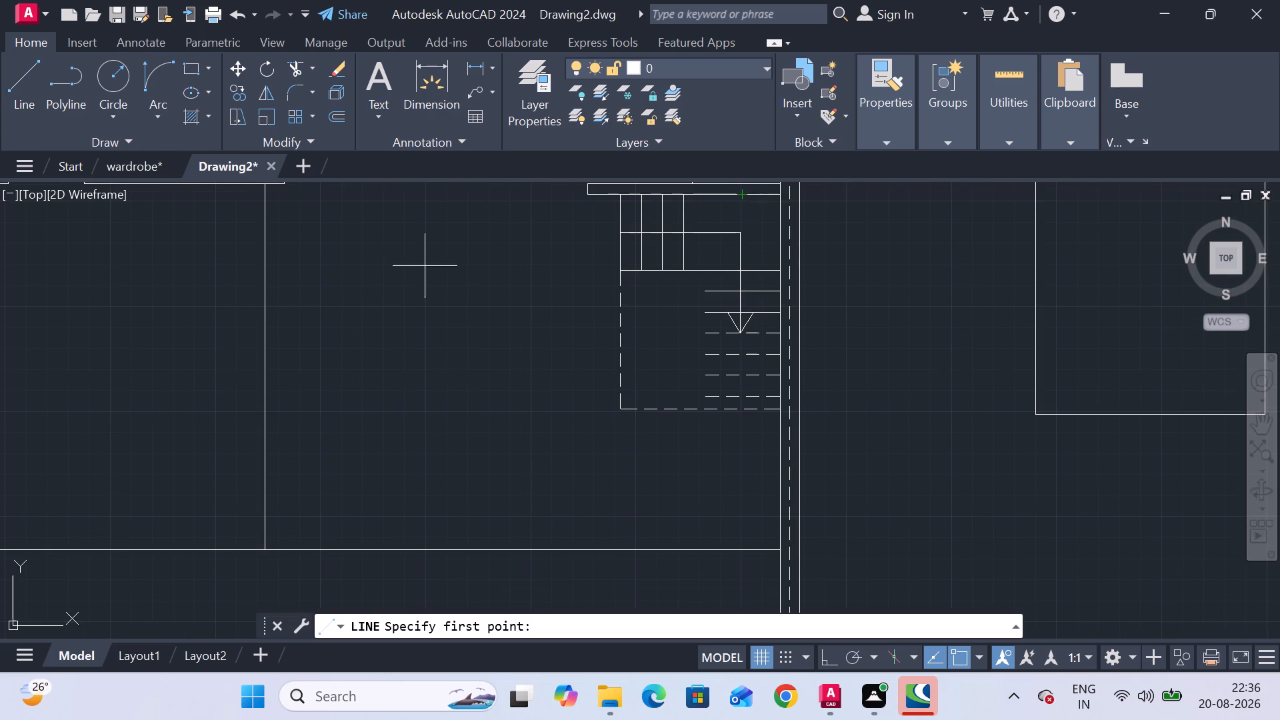
{"action": "scroll", "coordinate": [711, 280], "scroll_direction": "up", "scroll_amount": 1}
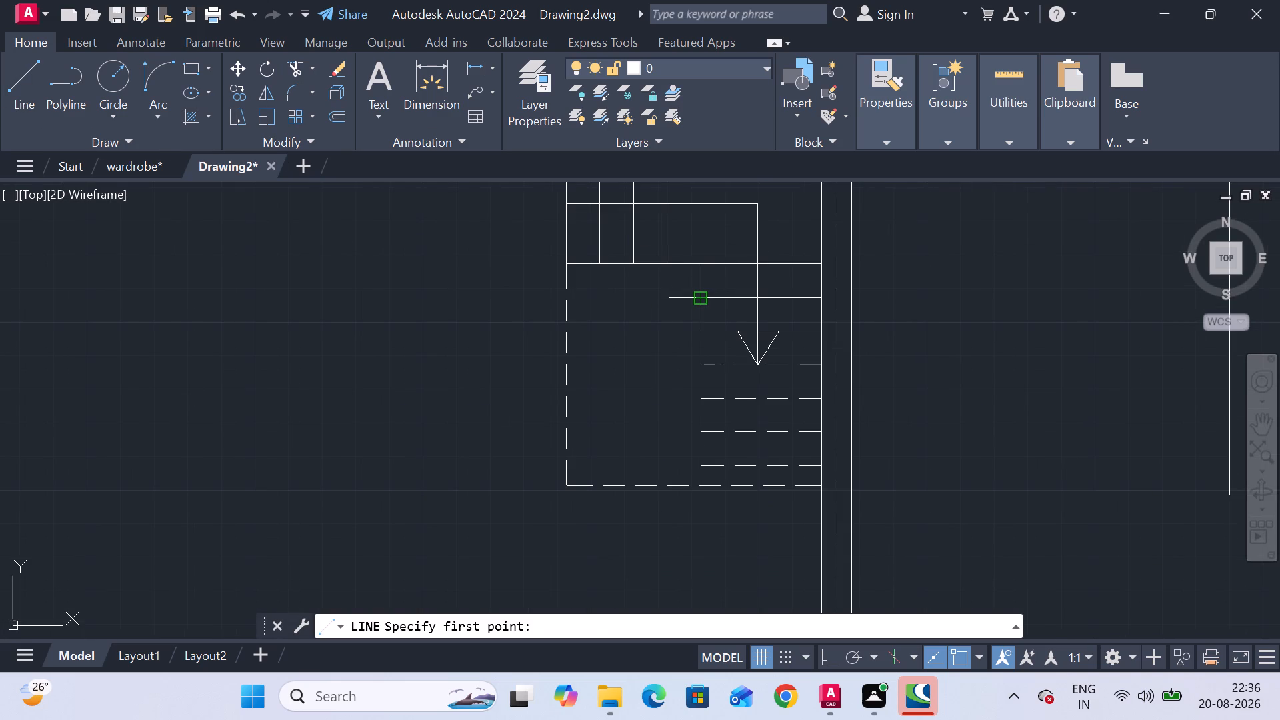
{"action": "left_click", "coordinate": [704, 297]}
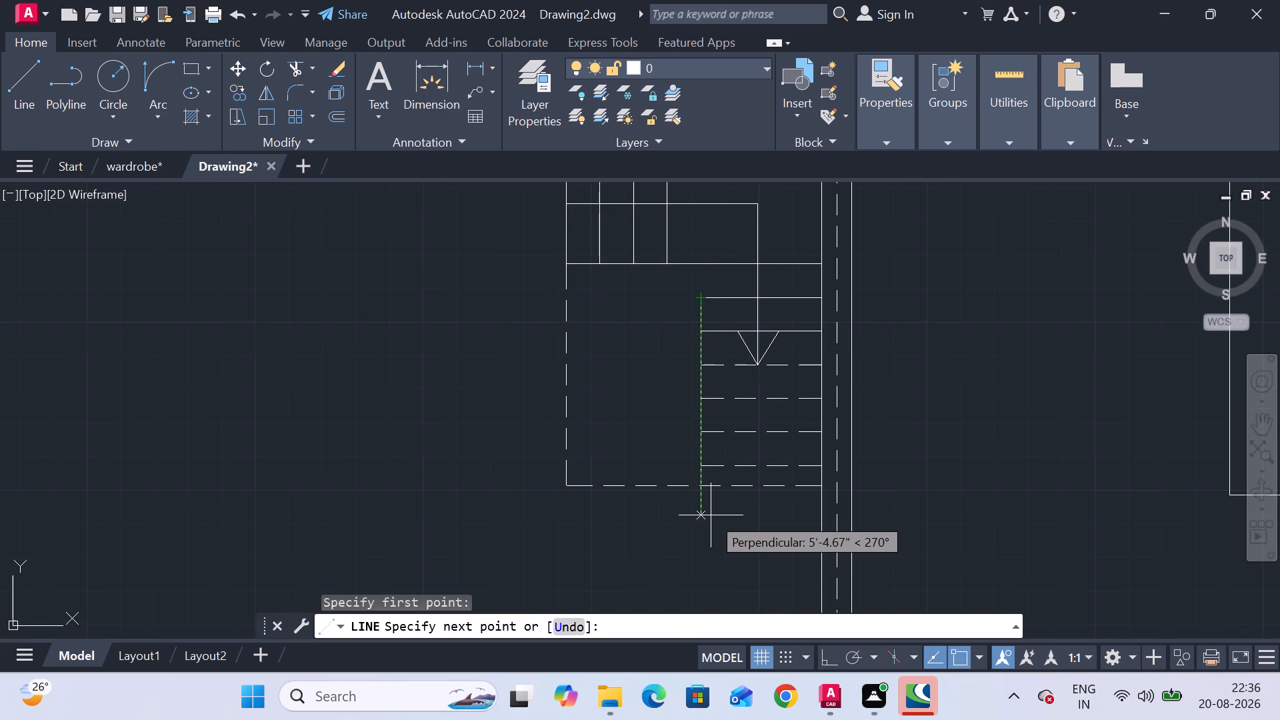
{"action": "key", "text": "F8"}
{"action": "scroll", "coordinate": [711, 515], "scroll_direction": "down", "scroll_amount": 1}
{"action": "middle_click_drag", "start_coordinate": [711, 515], "coordinate": [691, 355]}
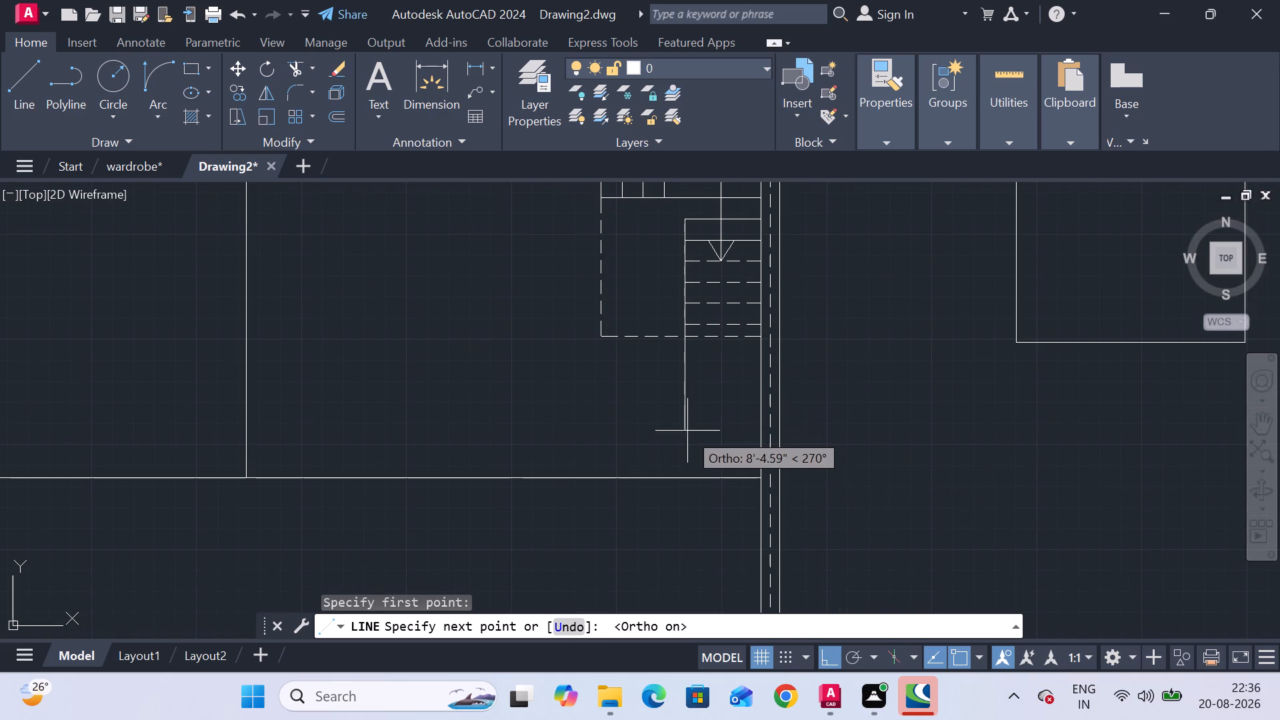
{"action": "key", "text": "Escape"}
{"action": "key", "text": "Escape"}
{"action": "key", "text": "Escape"}
{"action": "key", "text": "Escape"}
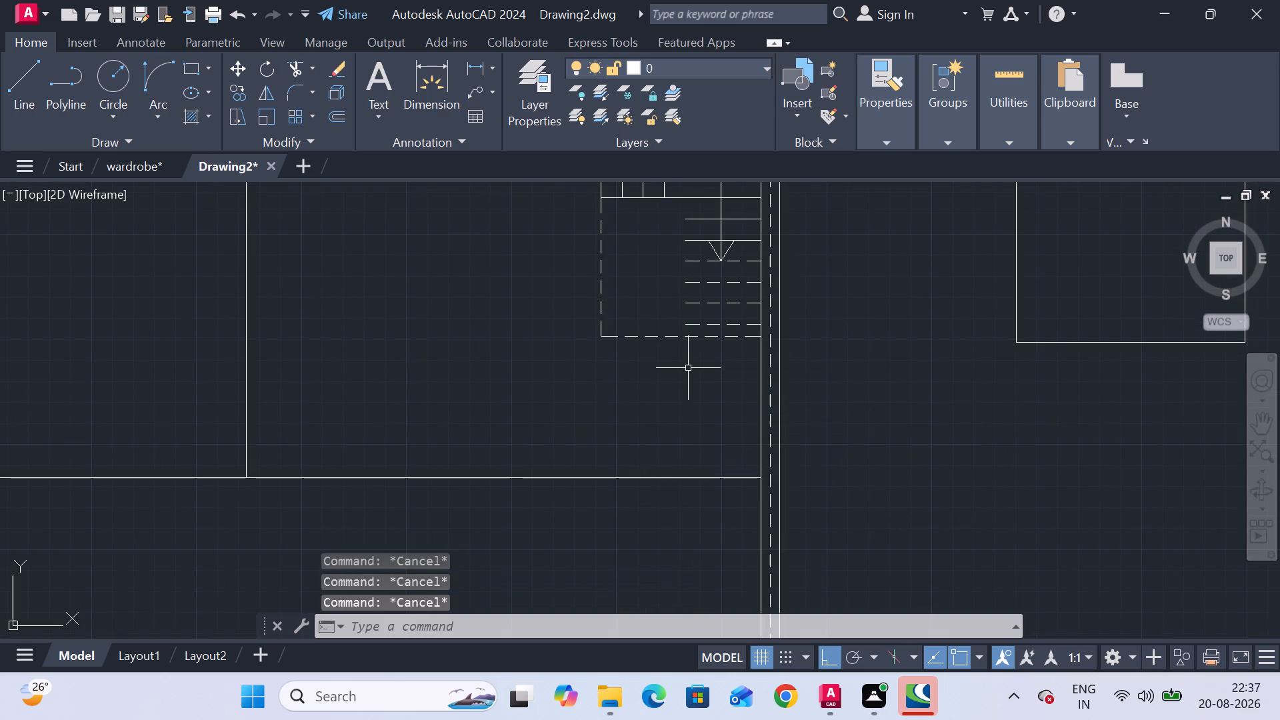
{"action": "key", "text": "Escape"}
{"action": "key", "text": "Escape"}
Delete the whole remaining staircase, including its treads, landing lines, dashed outline and direction arrow.
{"action": "middle_click_drag", "start_coordinate": [688, 368], "coordinate": [683, 461]}
{"action": "left_click_drag", "start_coordinate": [548, 261], "coordinate": [564, 270]}
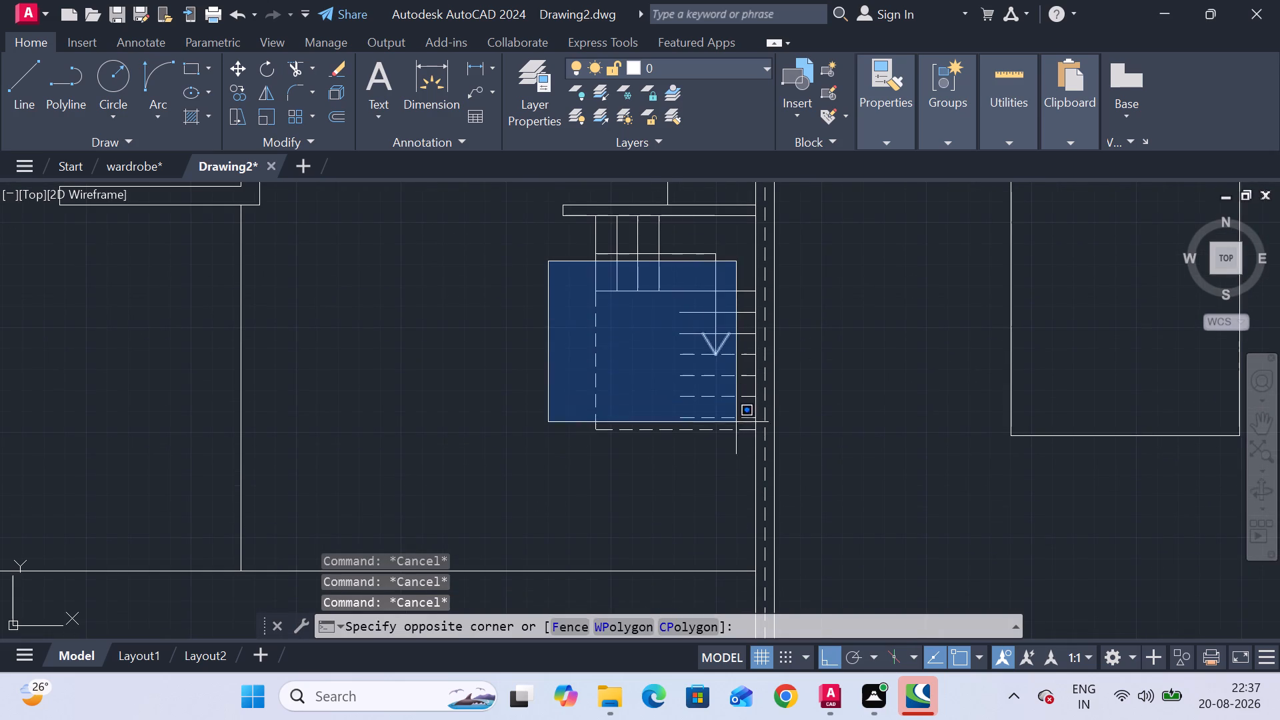
{"action": "left_click", "coordinate": [734, 427]}
{"action": "left_click_drag", "start_coordinate": [721, 467], "coordinate": [716, 449]}
{"action": "left_click", "coordinate": [587, 250]}
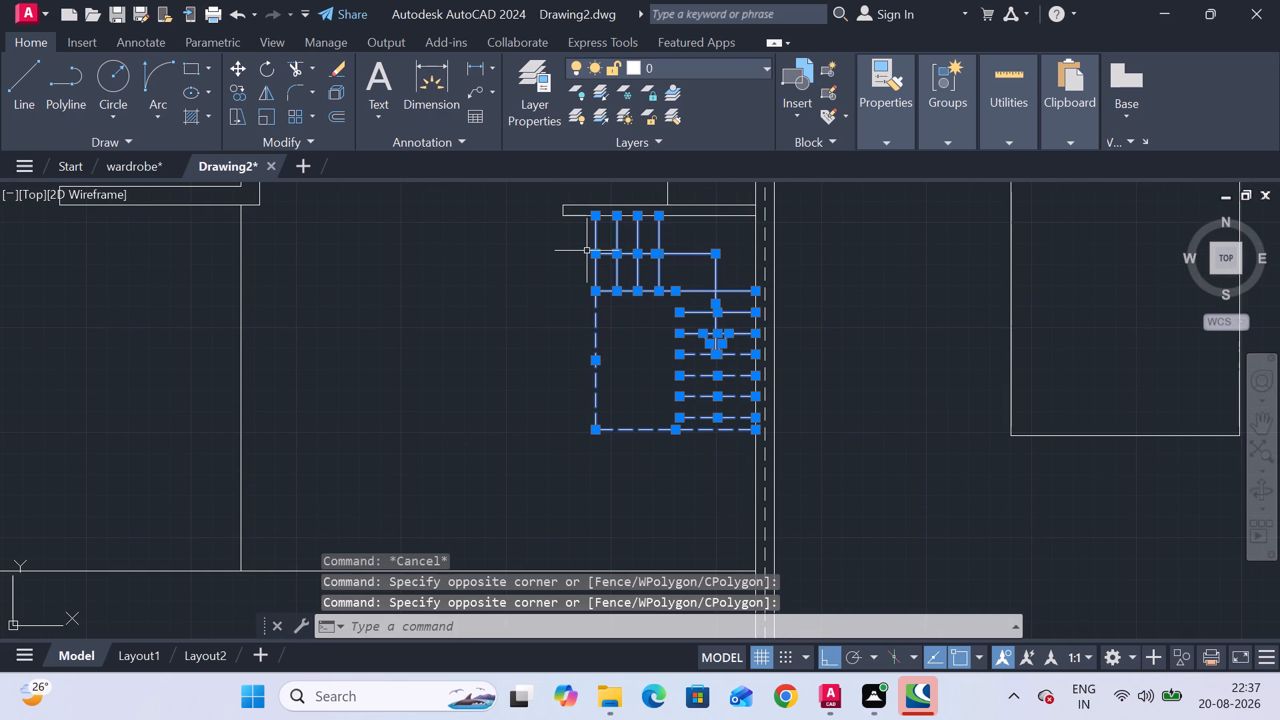
{"action": "key", "text": "Delete"}
{"action": "key", "text": "Delete"}
{"action": "key", "text": "Delete"}
{"action": "key", "text": "Delete"}
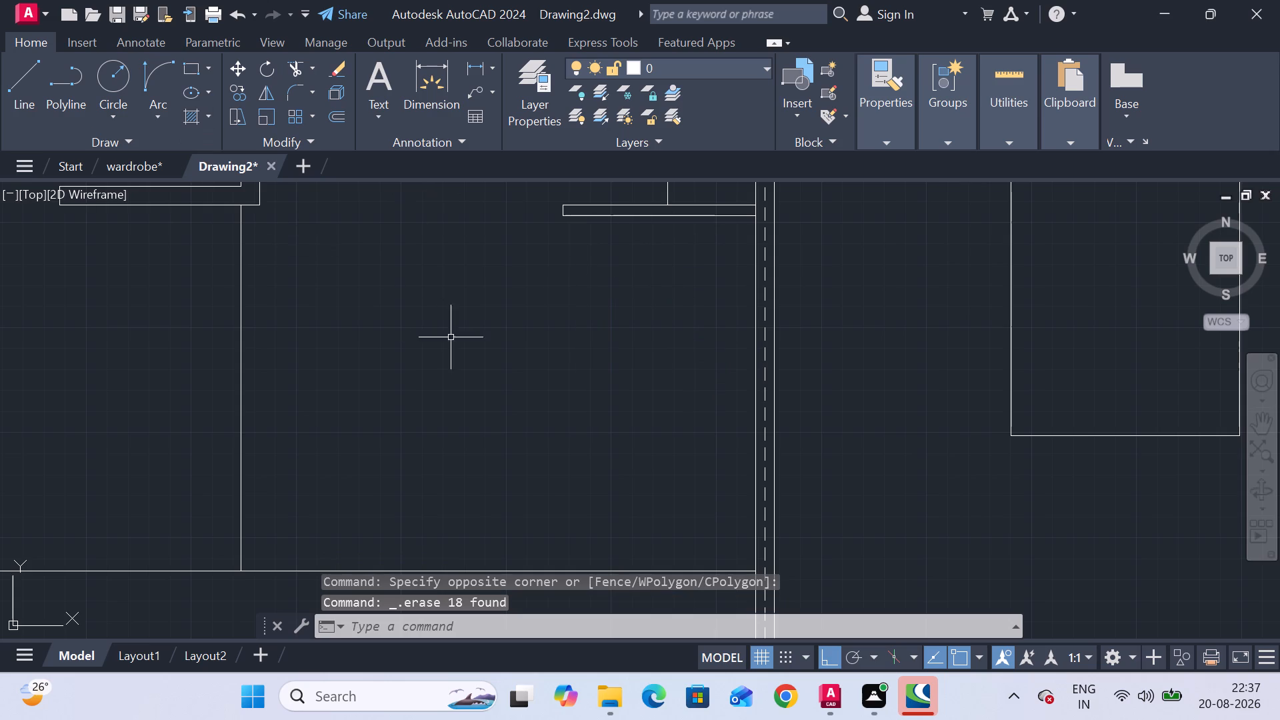
Draw a line 3' inward along the short wall's lower edge from the outer wall, continuing straight down to the bottom line.
{"action": "middle_click_drag", "start_coordinate": [471, 341], "coordinate": [471, 290]}
{"action": "scroll", "coordinate": [471, 290], "scroll_direction": "down", "scroll_amount": 1}
{"action": "left_click", "coordinate": [17, 97]}
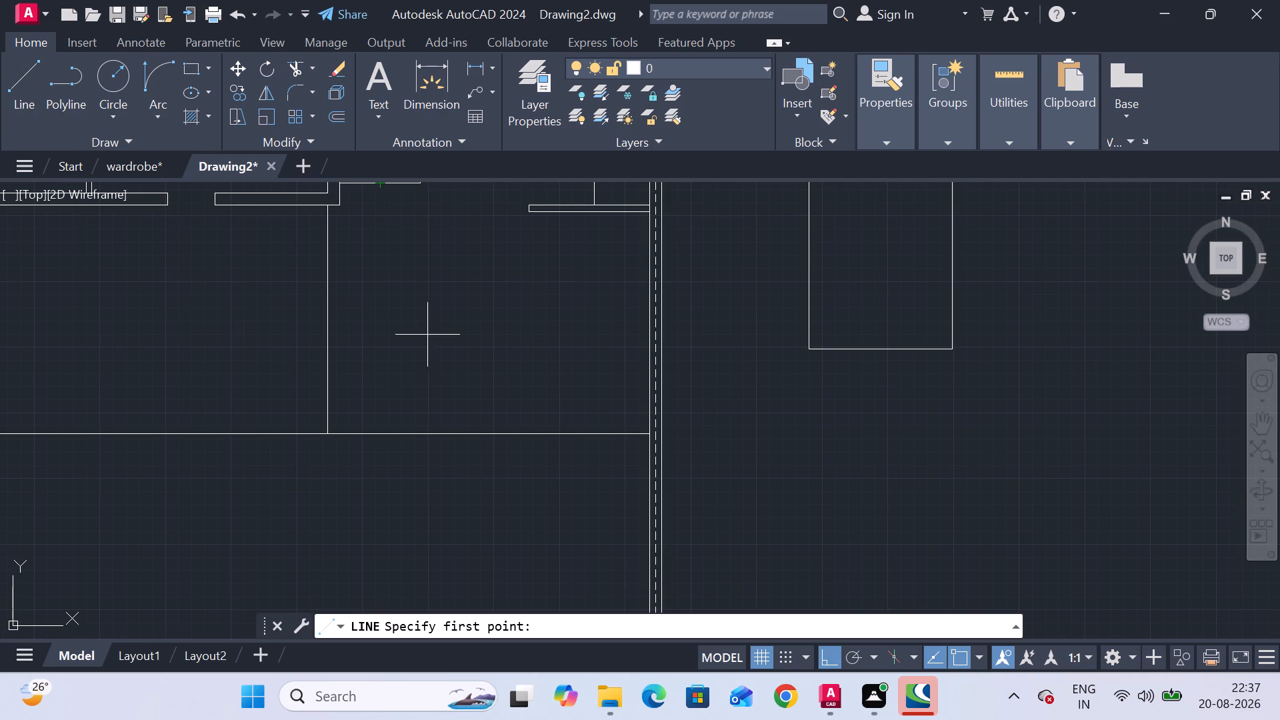
{"action": "scroll", "coordinate": [609, 229], "scroll_direction": "up", "scroll_amount": 1}
{"action": "left_click", "coordinate": [666, 205]}
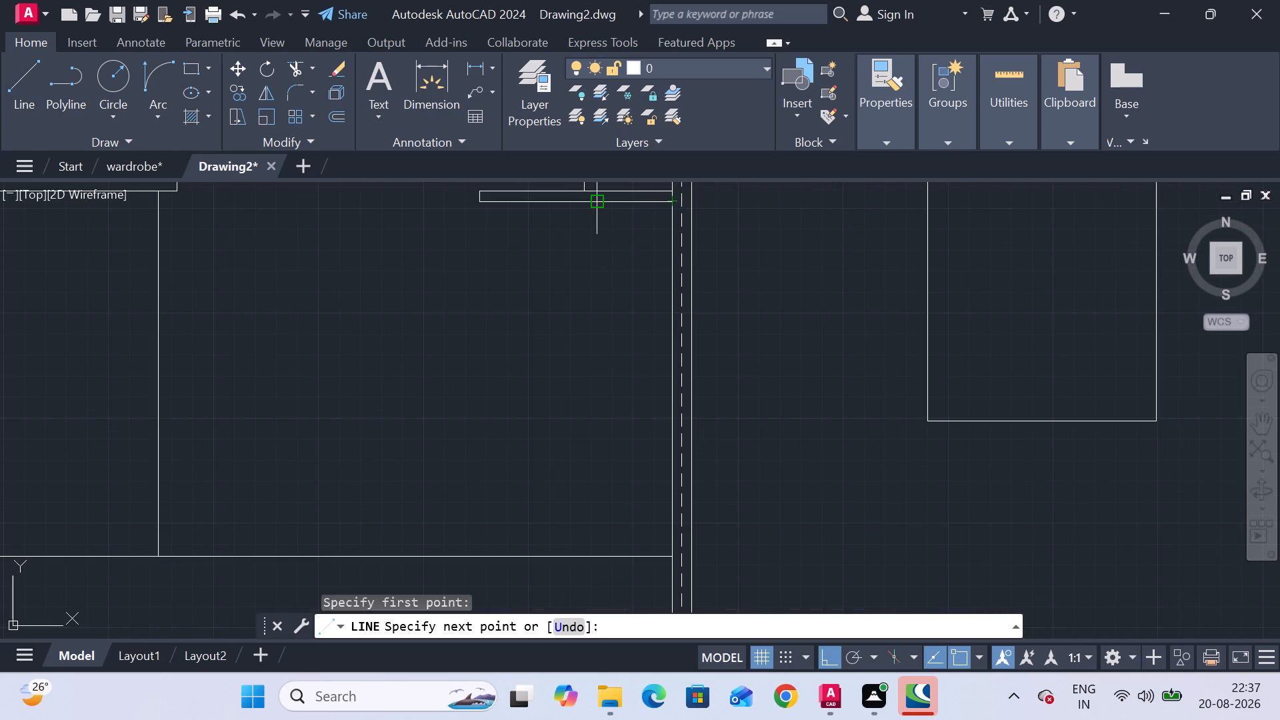
{"action": "type", "text": "3'"}
{"action": "key", "text": "Return"}
{"action": "scroll", "coordinate": [569, 409], "scroll_direction": "down", "scroll_amount": 1}
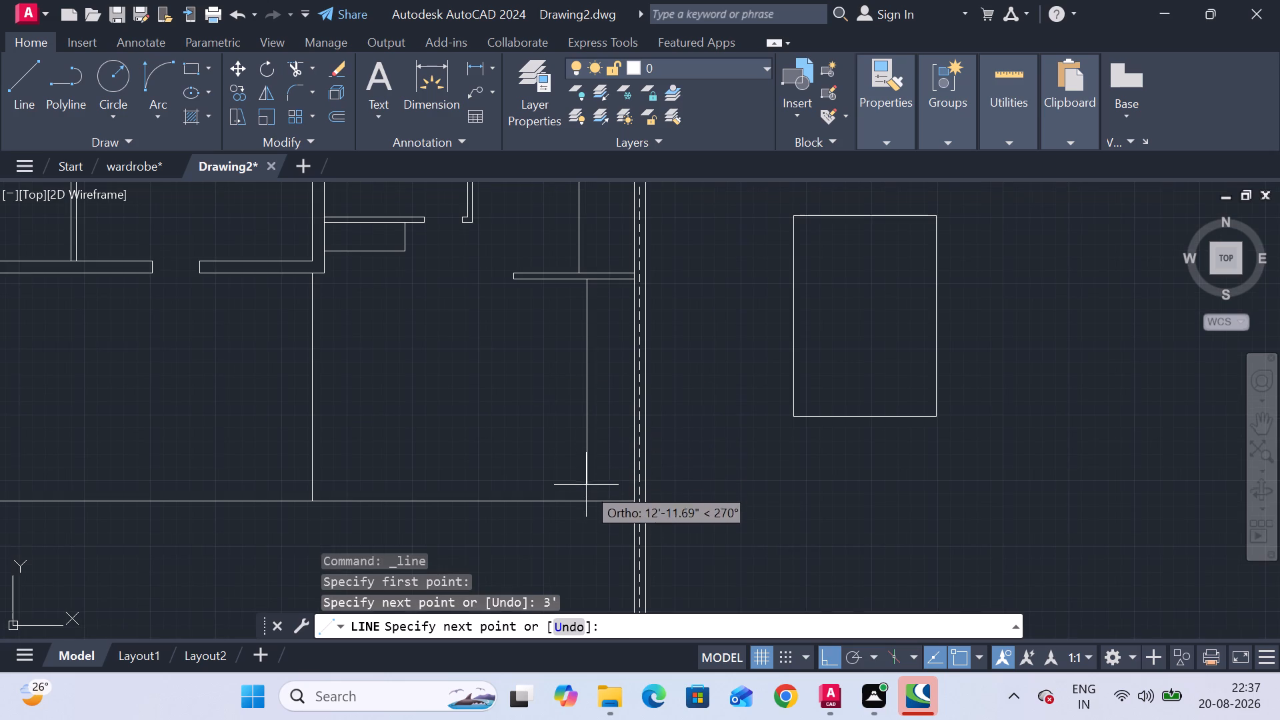
{"action": "left_click", "coordinate": [587, 500]}
{"action": "key", "text": "Escape"}
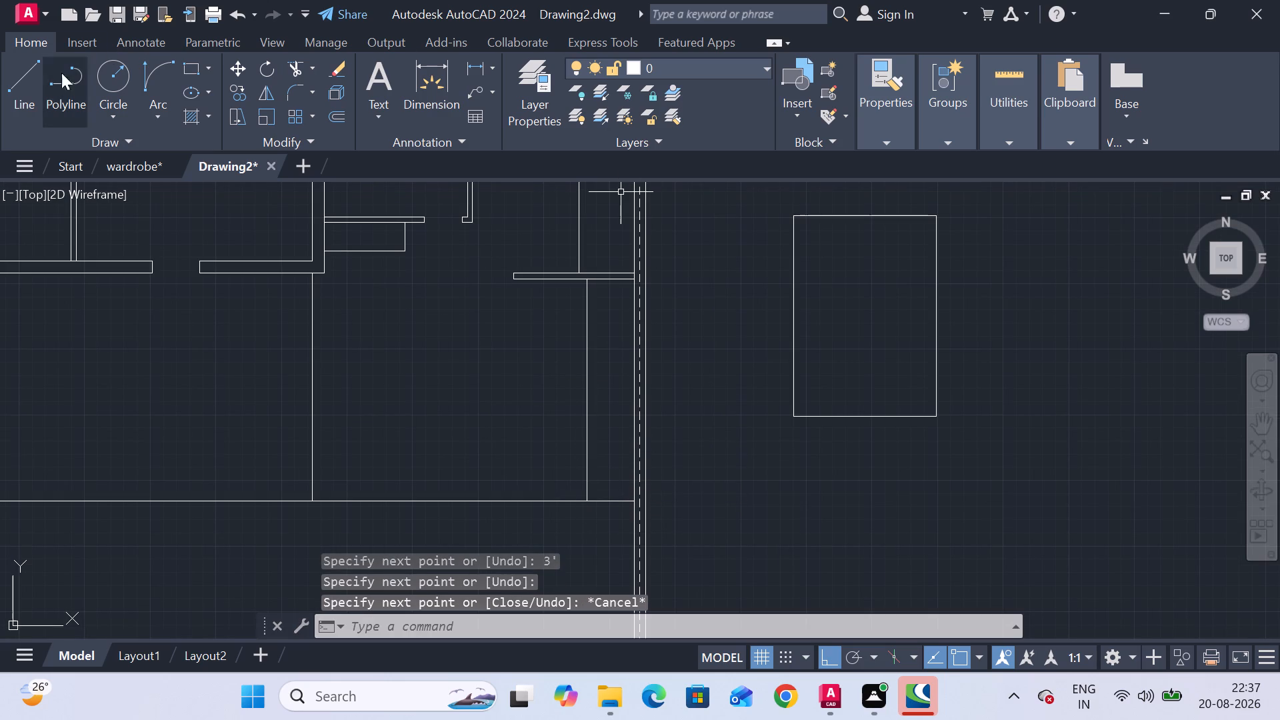
Offset the new vertical line by 10" four times in succession, away from the outer wall, to form treads.
{"action": "left_click", "coordinate": [333, 113]}
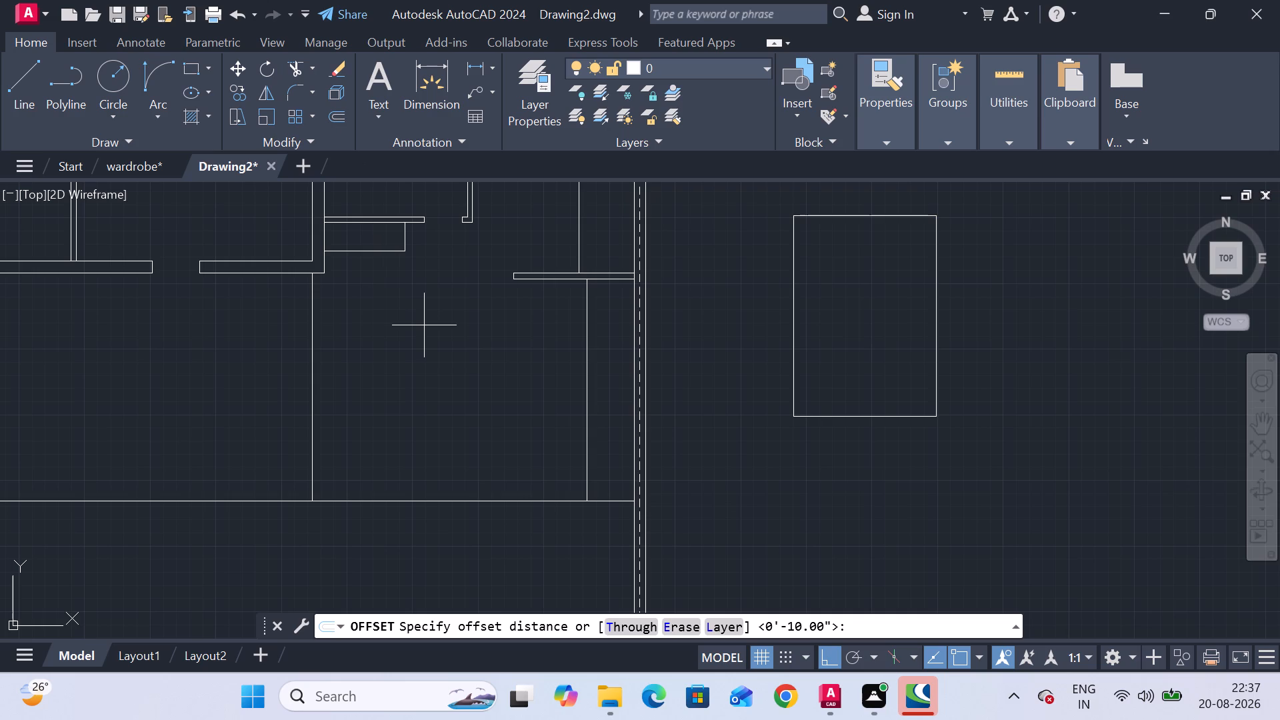
{"action": "key", "text": "1"}
{"action": "key", "text": "0"}
{"action": "key", "text": "shift+quotedbl"}
{"action": "key", "text": "Return"}
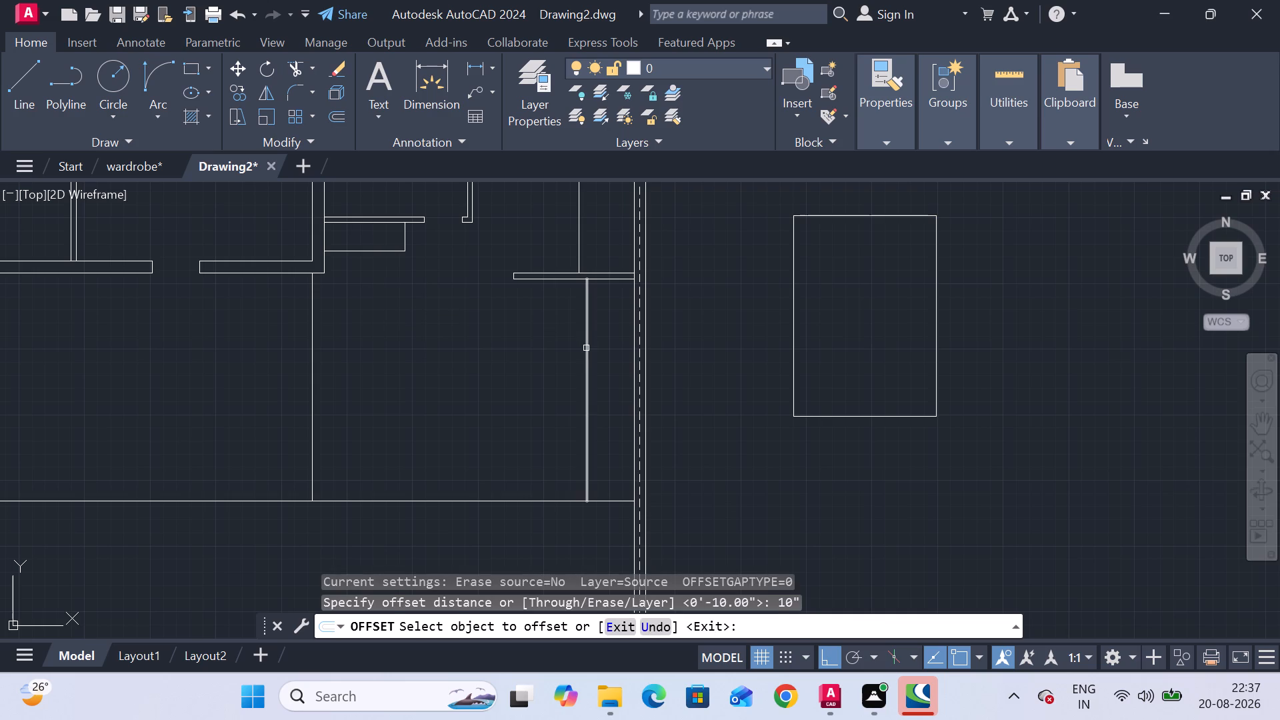
{"action": "left_click", "coordinate": [586, 348]}
{"action": "left_click", "coordinate": [551, 368]}
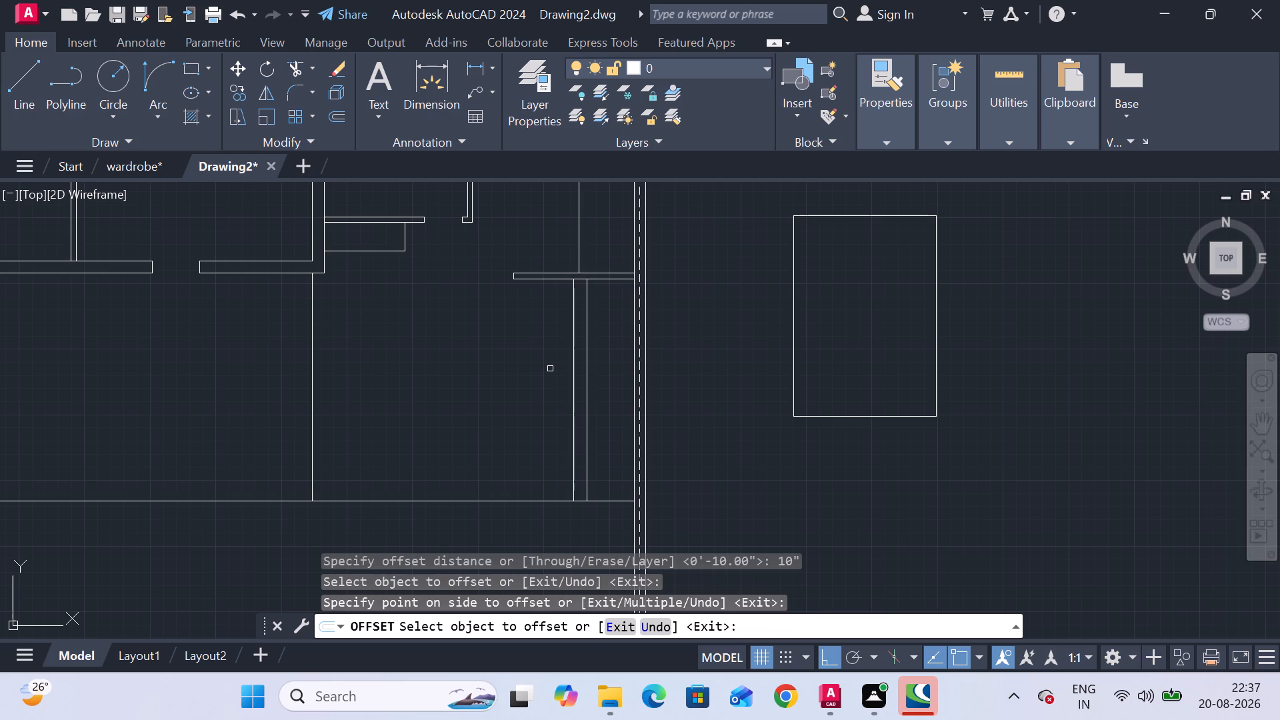
{"action": "left_click", "coordinate": [572, 371]}
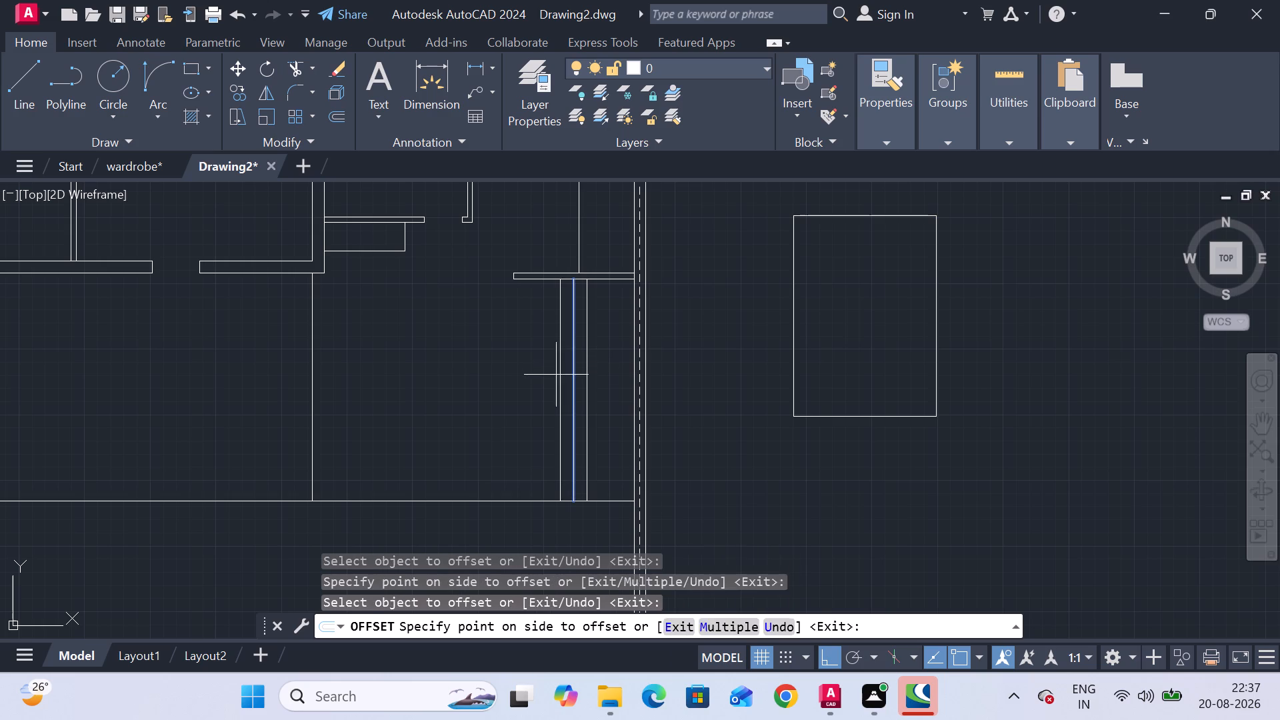
{"action": "left_click", "coordinate": [556, 375]}
{"action": "left_click", "coordinate": [559, 375]}
{"action": "left_click", "coordinate": [546, 376]}
{"action": "left_click", "coordinate": [547, 376]}
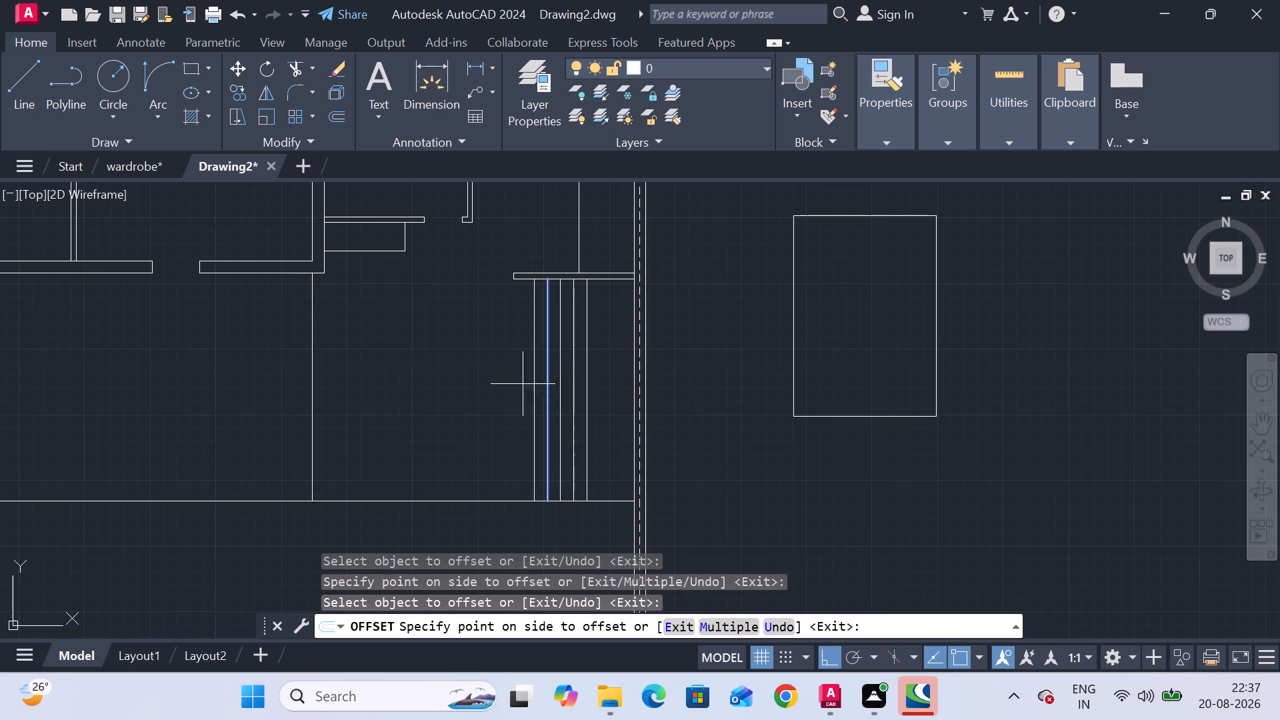
{"action": "left_click", "coordinate": [523, 384]}
{"action": "key", "text": "Escape"}
{"action": "key", "text": "Escape"}
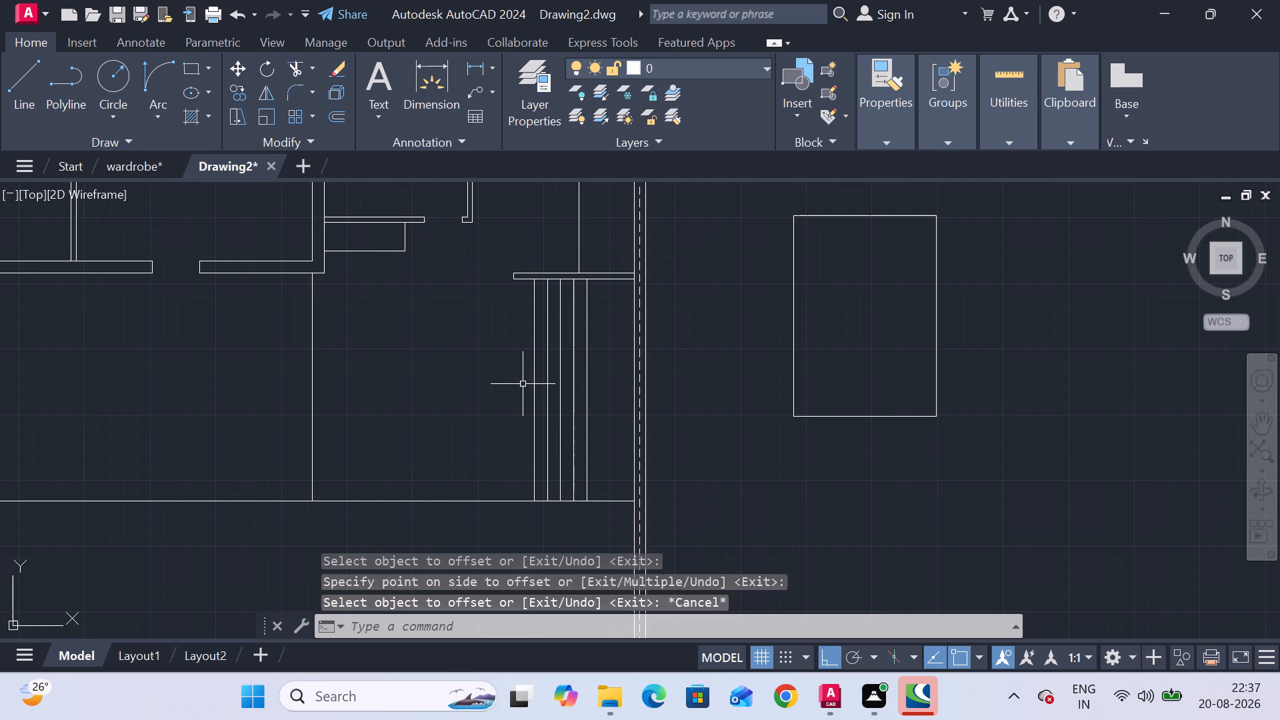
{"action": "key", "text": "Escape"}
{"action": "key", "text": "Escape"}
{"action": "key", "text": "Escape"}
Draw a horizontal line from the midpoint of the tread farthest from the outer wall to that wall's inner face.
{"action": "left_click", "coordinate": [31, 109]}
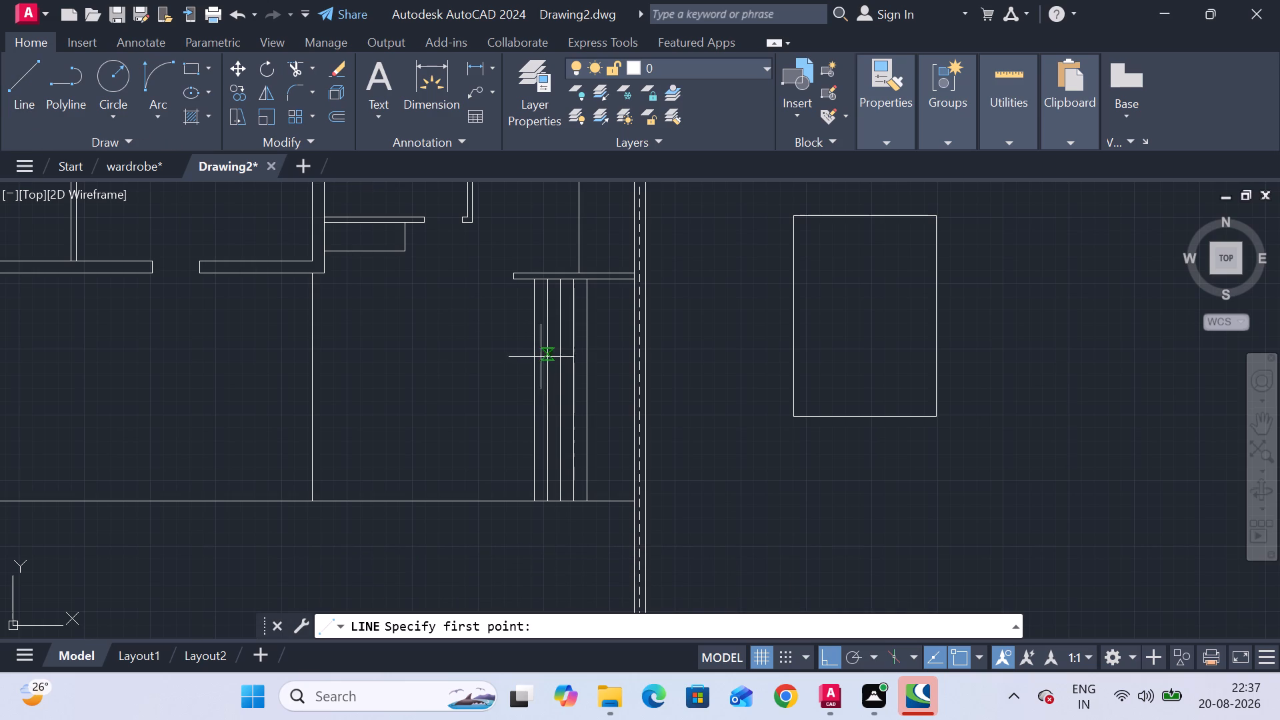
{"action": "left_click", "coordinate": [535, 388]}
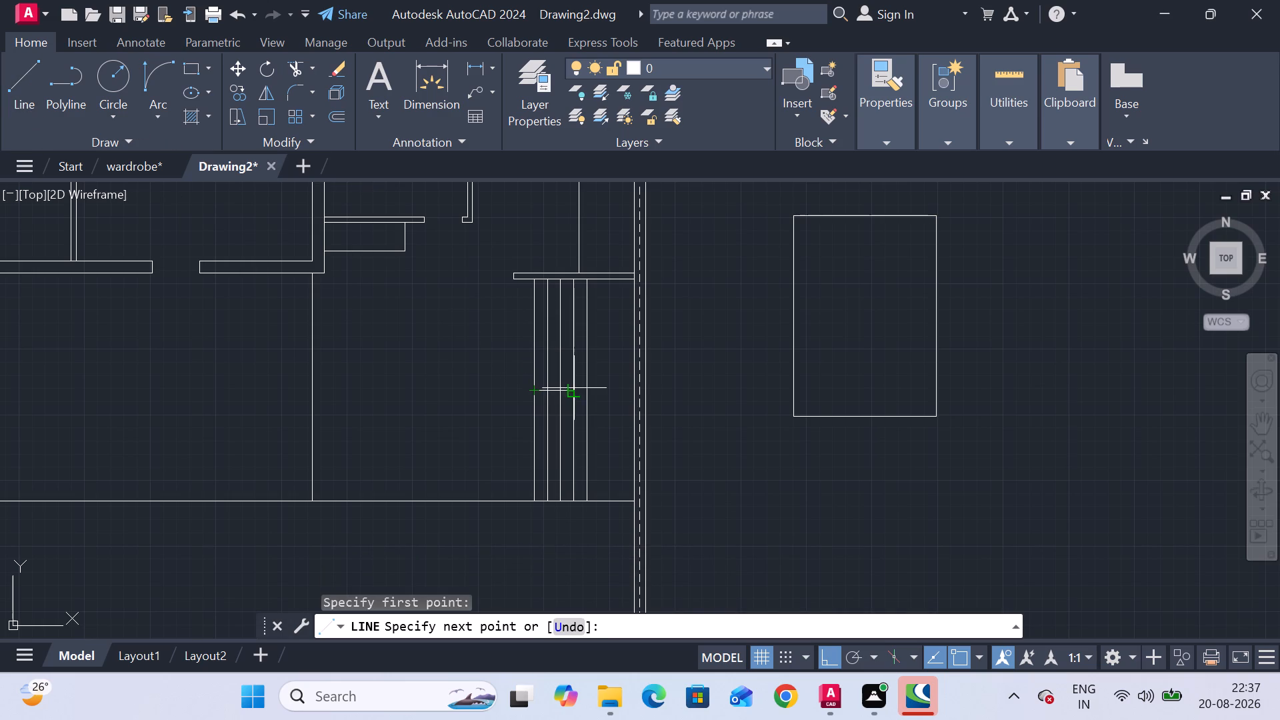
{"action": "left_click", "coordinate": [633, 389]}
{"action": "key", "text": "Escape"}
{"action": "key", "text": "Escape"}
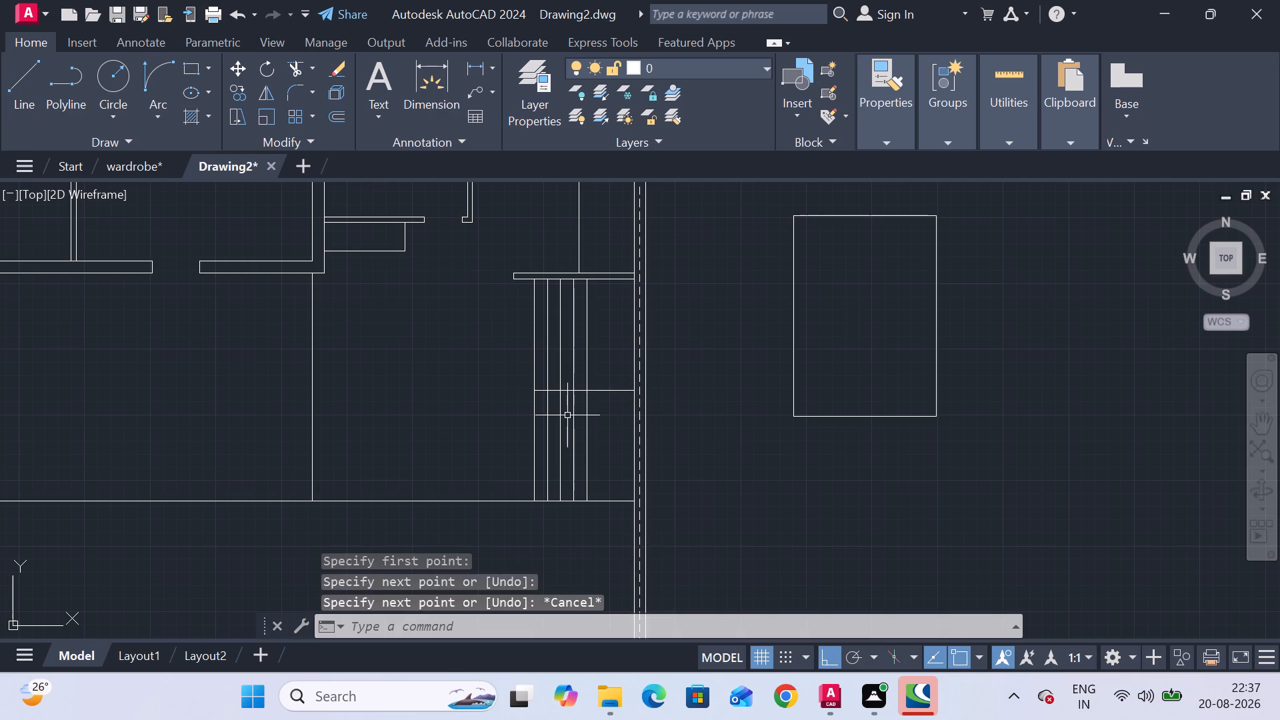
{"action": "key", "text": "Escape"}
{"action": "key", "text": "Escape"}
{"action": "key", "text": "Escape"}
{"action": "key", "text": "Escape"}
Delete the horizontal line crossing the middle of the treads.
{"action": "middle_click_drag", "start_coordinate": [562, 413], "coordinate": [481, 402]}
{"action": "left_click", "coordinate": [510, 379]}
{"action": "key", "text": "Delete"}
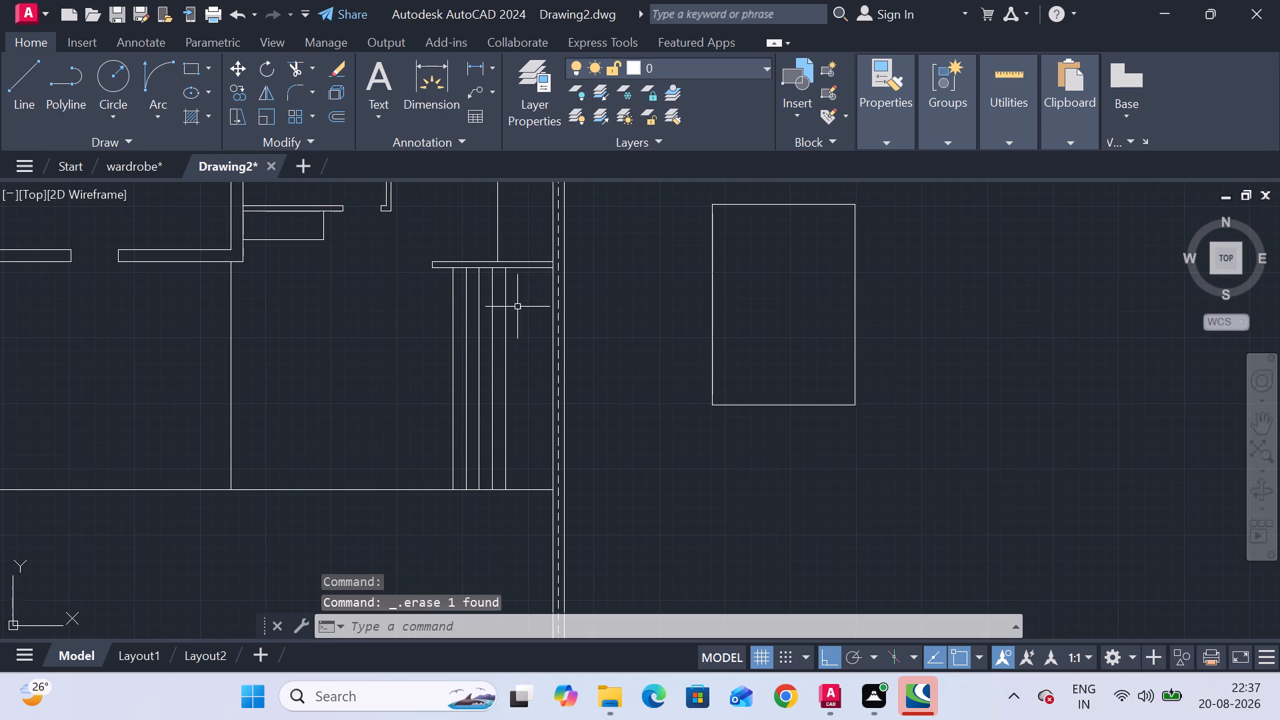
Draw a line 3' down the outer wall's inner face from the short wall's lower corner, continuing horizontally to the farthest tread line.
{"action": "left_click", "coordinate": [15, 103]}
{"action": "scroll", "coordinate": [565, 273], "scroll_direction": "up", "scroll_amount": 3}
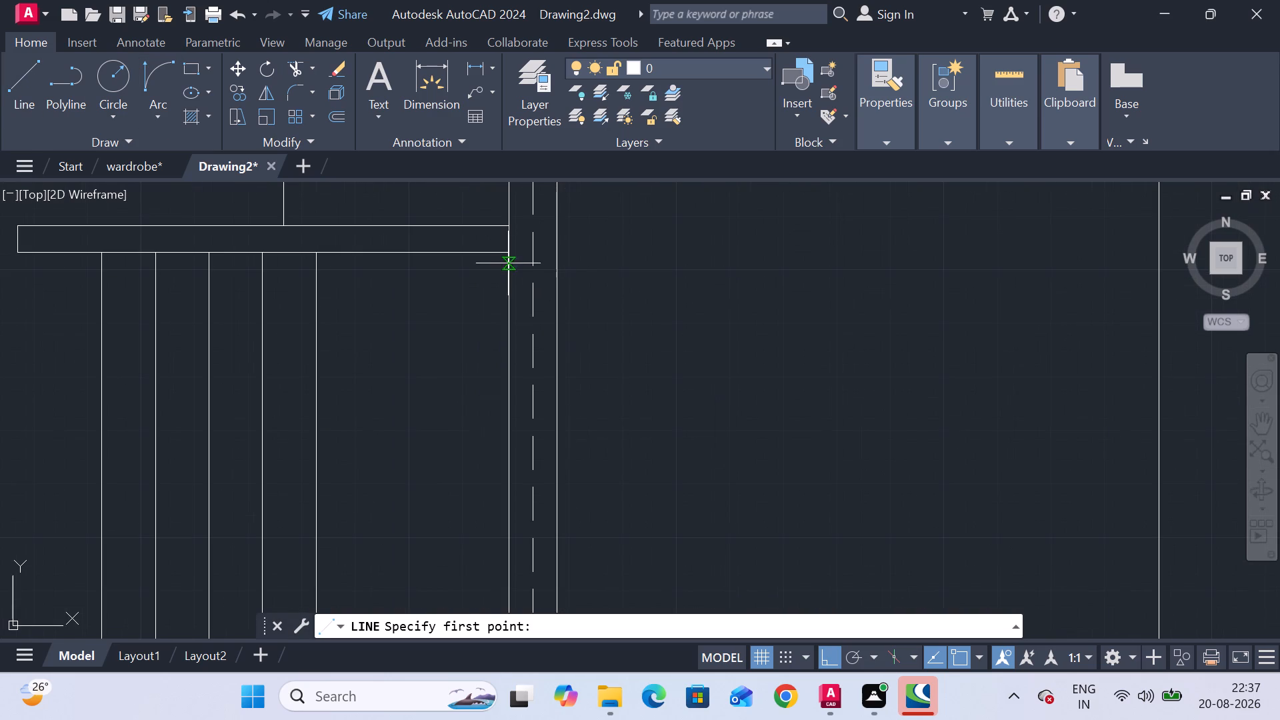
{"action": "left_click", "coordinate": [506, 257]}
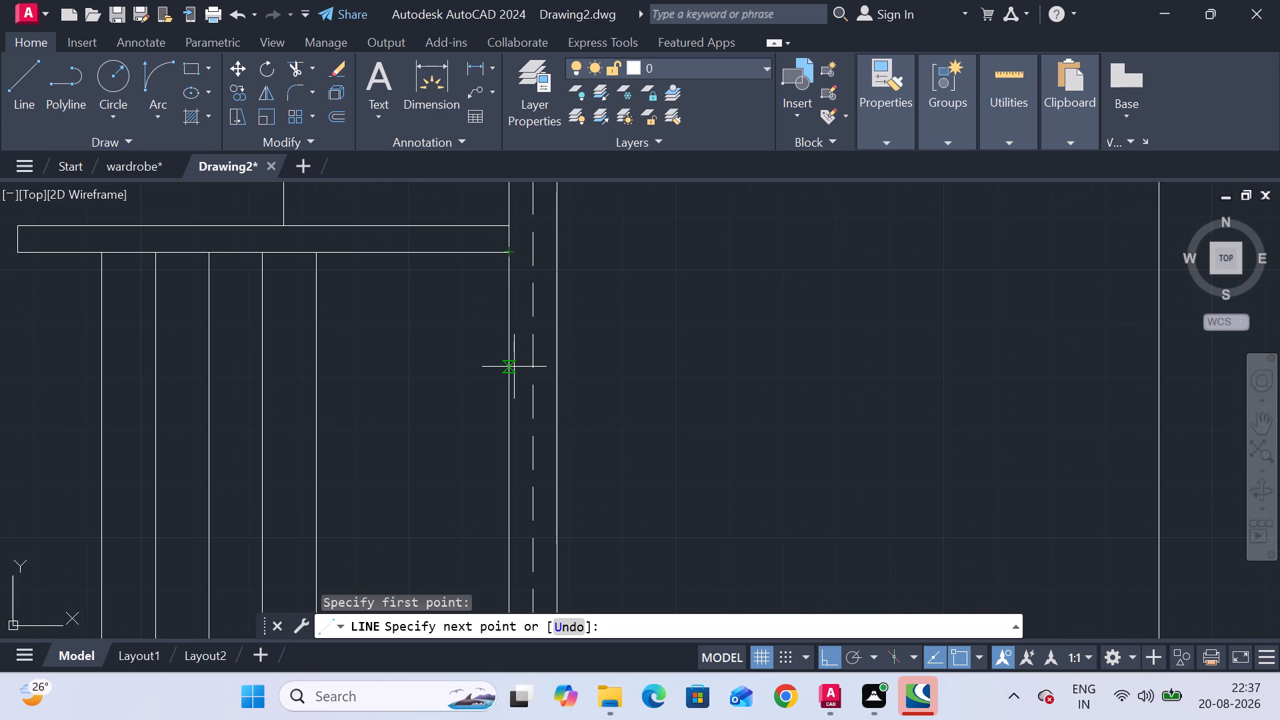
{"action": "type", "text": "3'"}
{"action": "left_click", "coordinate": [514, 367]}
{"action": "key", "text": "Return"}
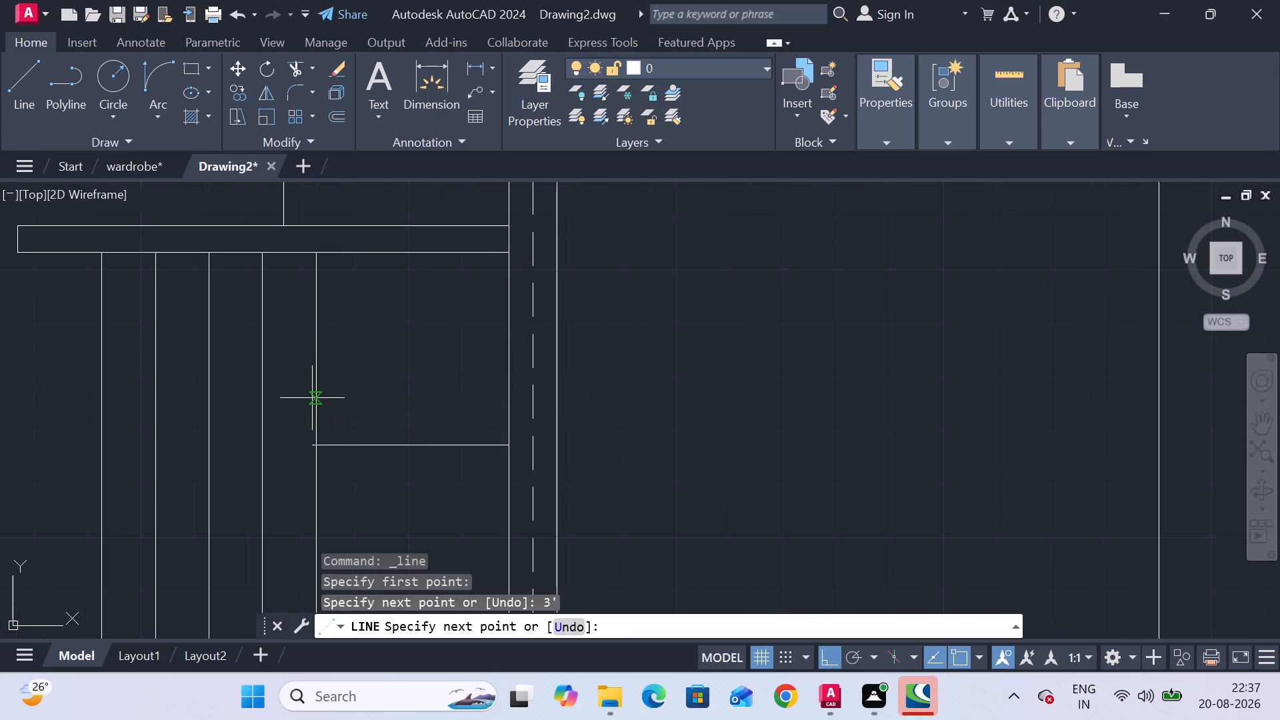
{"action": "scroll", "coordinate": [312, 398], "scroll_direction": "down", "scroll_amount": 2}
{"action": "middle_click_drag", "start_coordinate": [312, 397], "coordinate": [344, 307]}
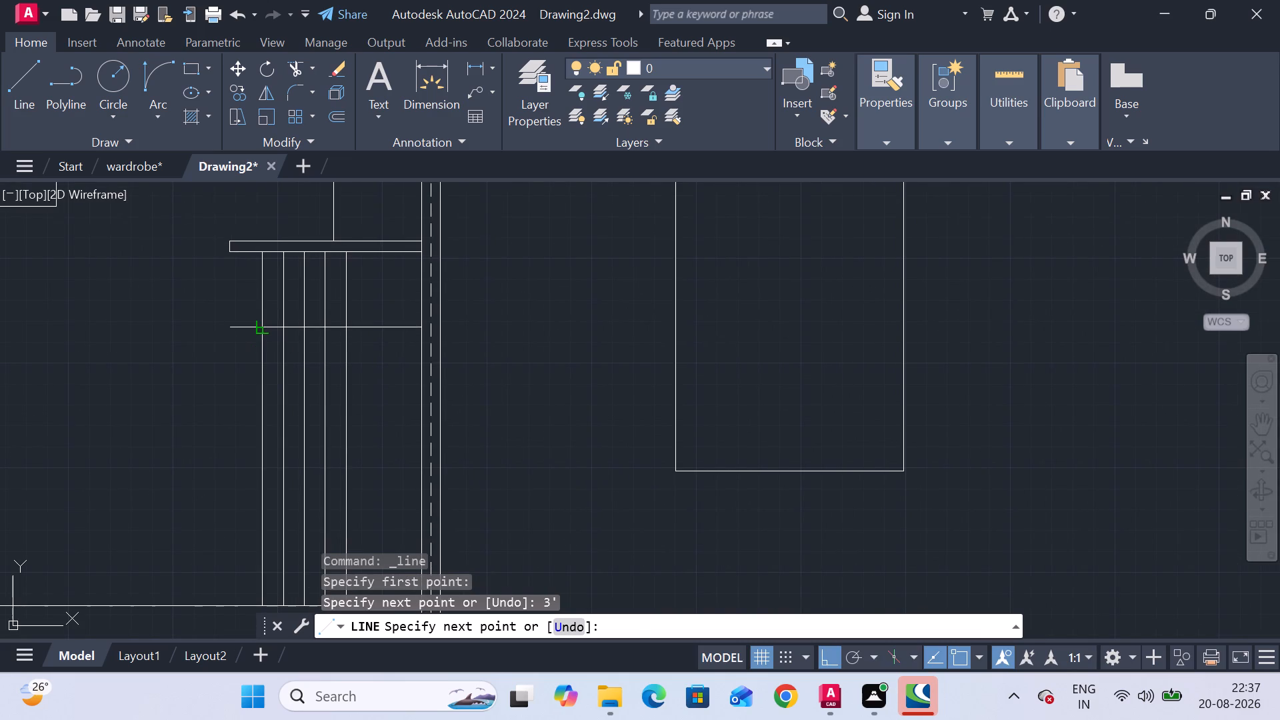
{"action": "left_click", "coordinate": [261, 328]}
{"action": "key", "text": "Escape"}
{"action": "key", "text": "Escape"}
{"action": "key", "text": "Escape"}
{"action": "key", "text": "Escape"}
{"action": "key", "text": "Escape"}
{"action": "key", "text": "Escape"}
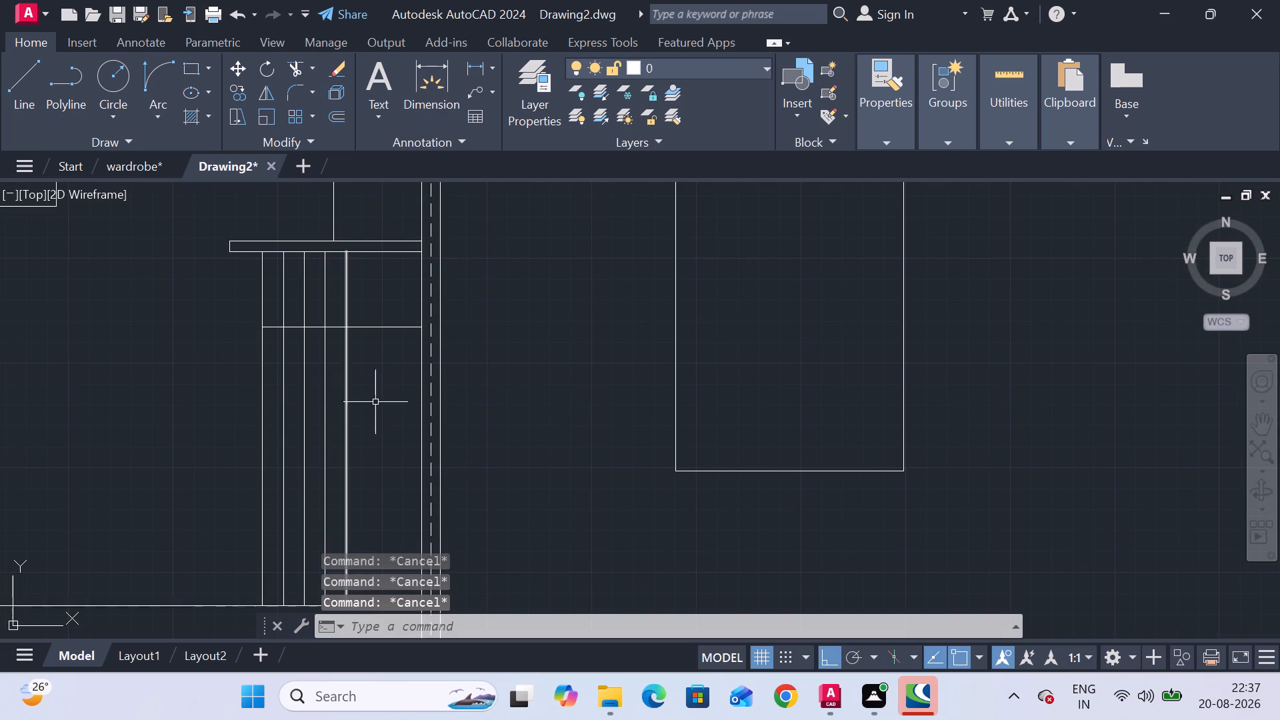
Draw a line 3' up the outer wall's inner face from the bottom line, continuing horizontally to the farthest tread line.
{"action": "middle_click_drag", "start_coordinate": [381, 407], "coordinate": [381, 281]}
{"action": "left_click", "coordinate": [11, 93]}
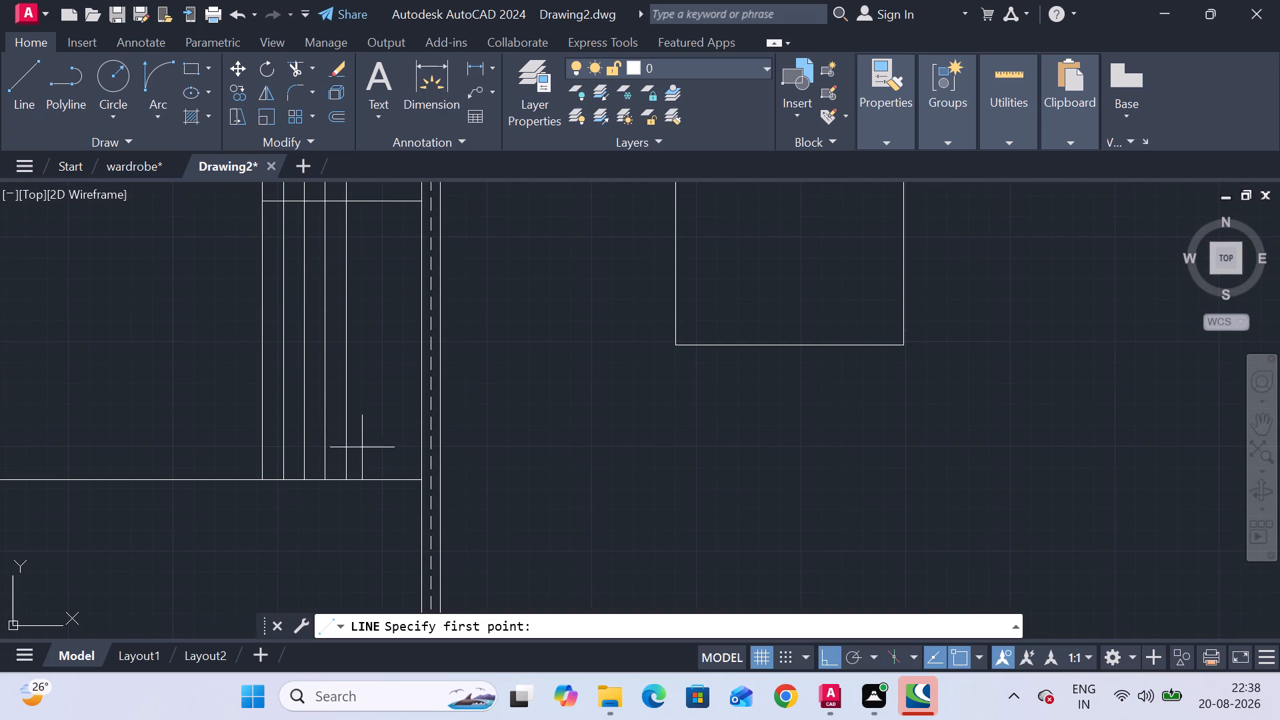
{"action": "scroll", "coordinate": [413, 462], "scroll_direction": "up", "scroll_amount": 2}
{"action": "left_click_drag", "start_coordinate": [433, 510], "coordinate": [433, 503]}
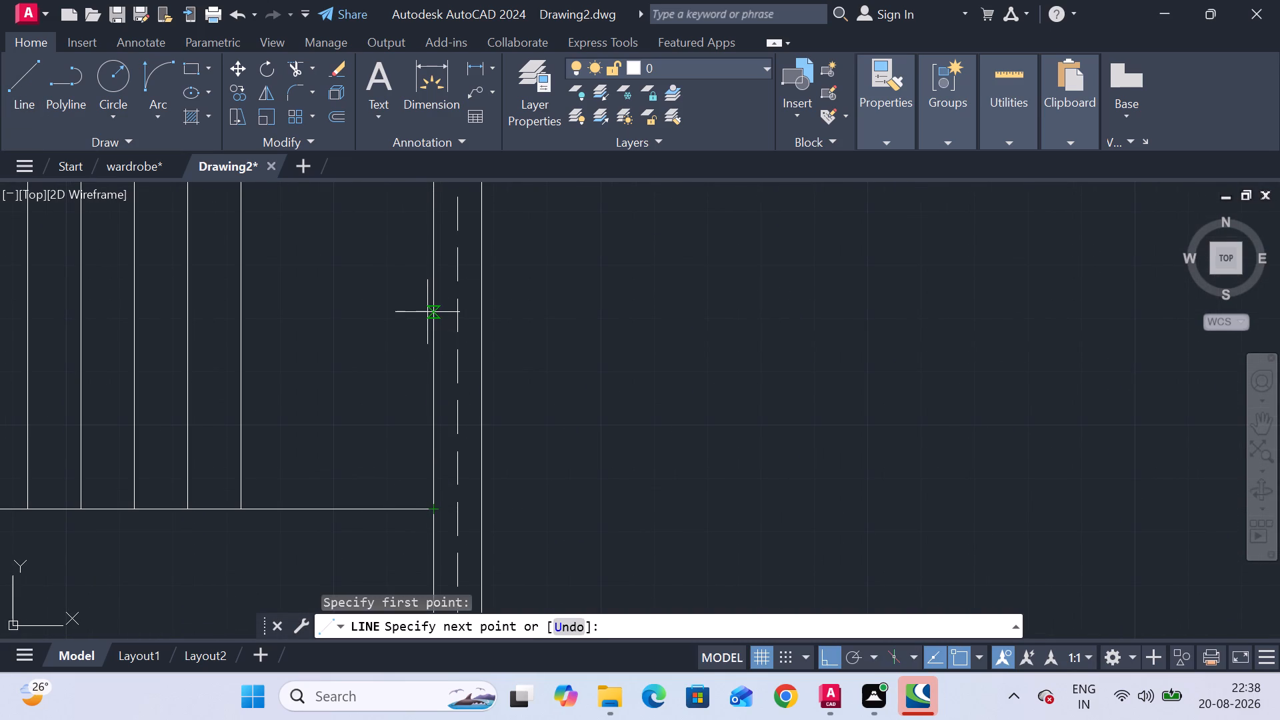
{"action": "type", "text": "3'"}
{"action": "key", "text": "Return"}
{"action": "scroll", "coordinate": [245, 309], "scroll_direction": "down", "scroll_amount": 2}
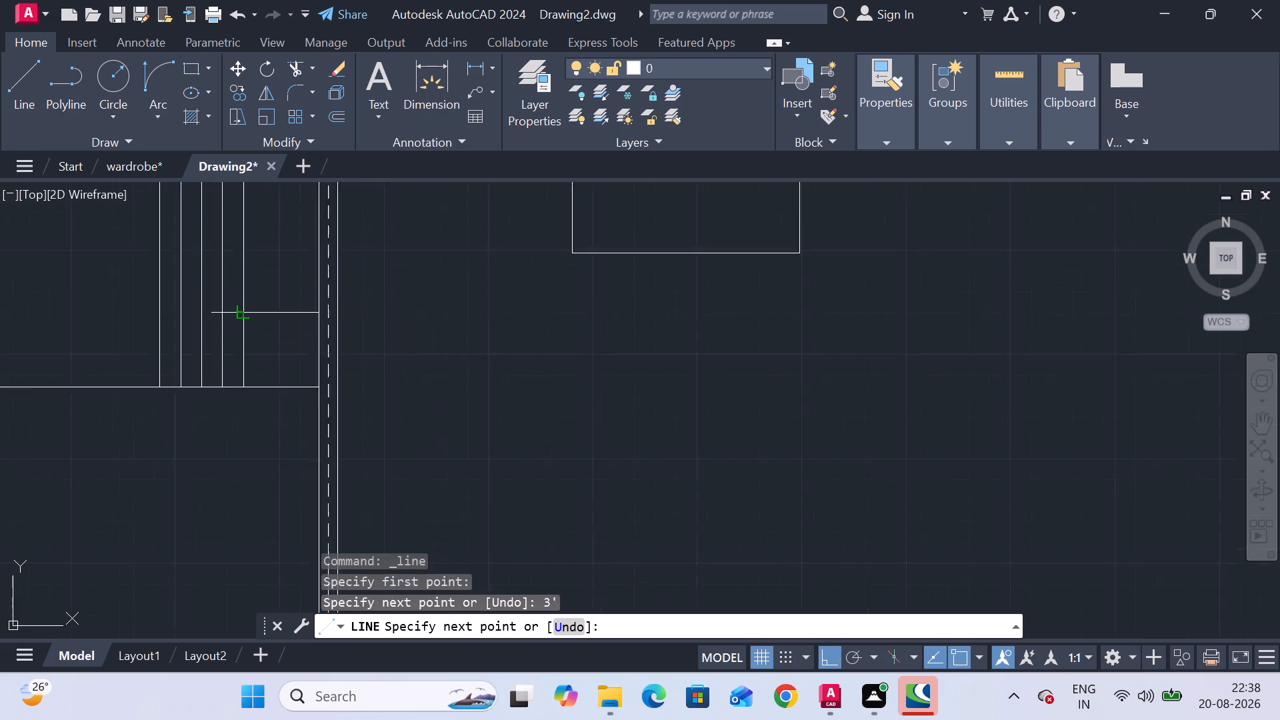
{"action": "scroll", "coordinate": [244, 309], "scroll_direction": "down", "scroll_amount": 1}
{"action": "middle_click_drag", "start_coordinate": [244, 309], "coordinate": [289, 363]}
{"action": "scroll", "coordinate": [266, 358], "scroll_direction": "up", "scroll_amount": 2}
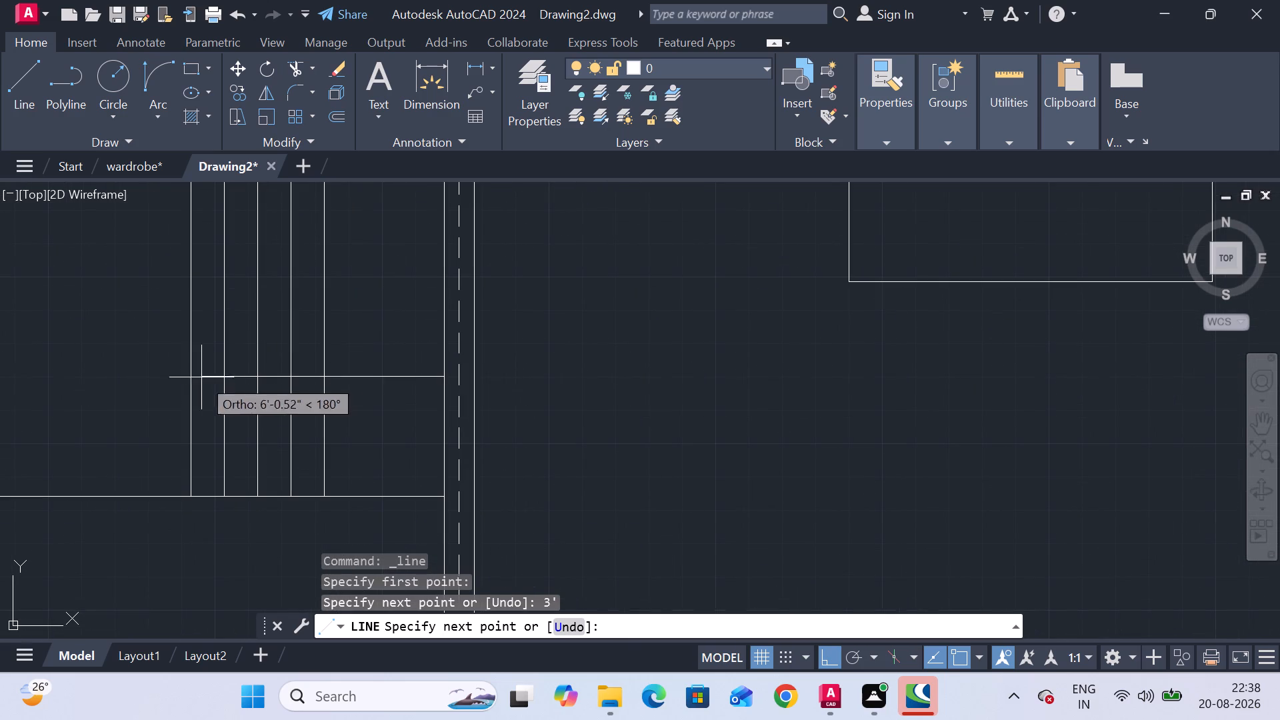
{"action": "left_click", "coordinate": [193, 377]}
{"action": "key", "text": "Escape"}
{"action": "key", "text": "Escape"}
{"action": "key", "text": "Escape"}
{"action": "key", "text": "Escape"}
{"action": "key", "text": "Escape"}
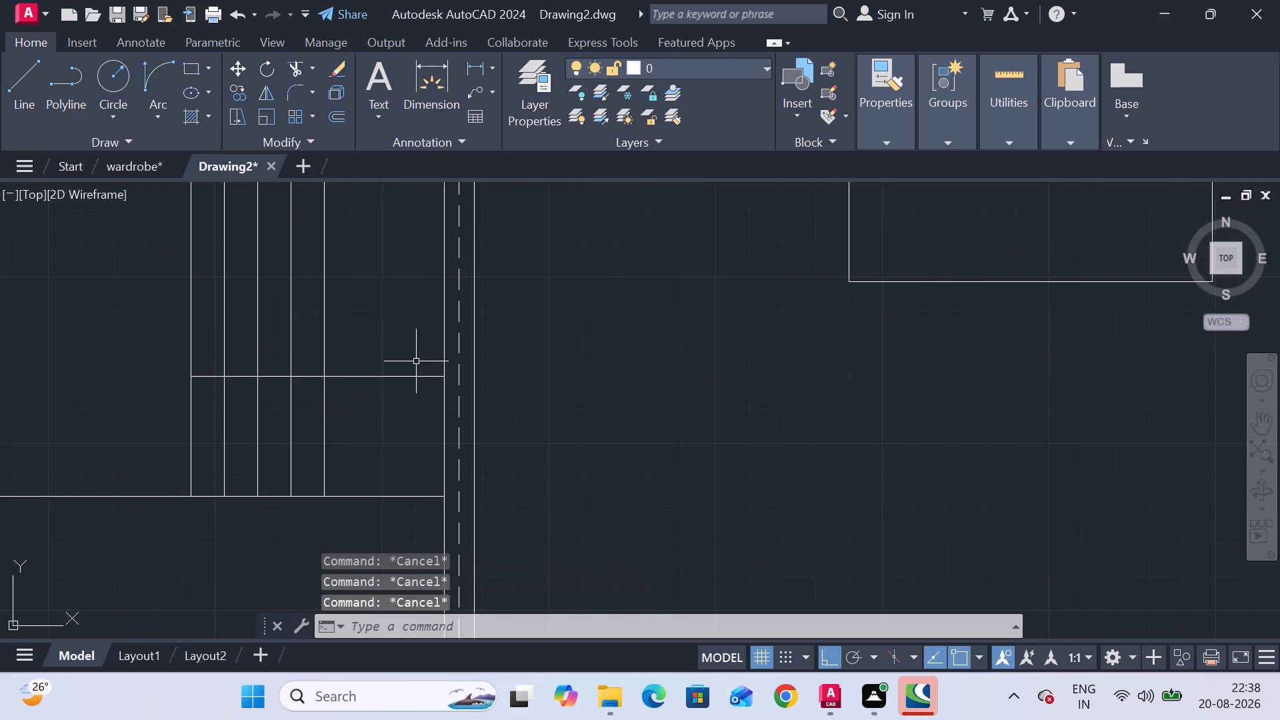
Trim the four vertical tread lines farthest from the outer wall between the two horizontal landing lines, keeping the nearest one.
{"action": "scroll", "coordinate": [411, 345], "scroll_direction": "down", "scroll_amount": 1}
{"action": "middle_click_drag", "start_coordinate": [411, 345], "coordinate": [427, 411]}
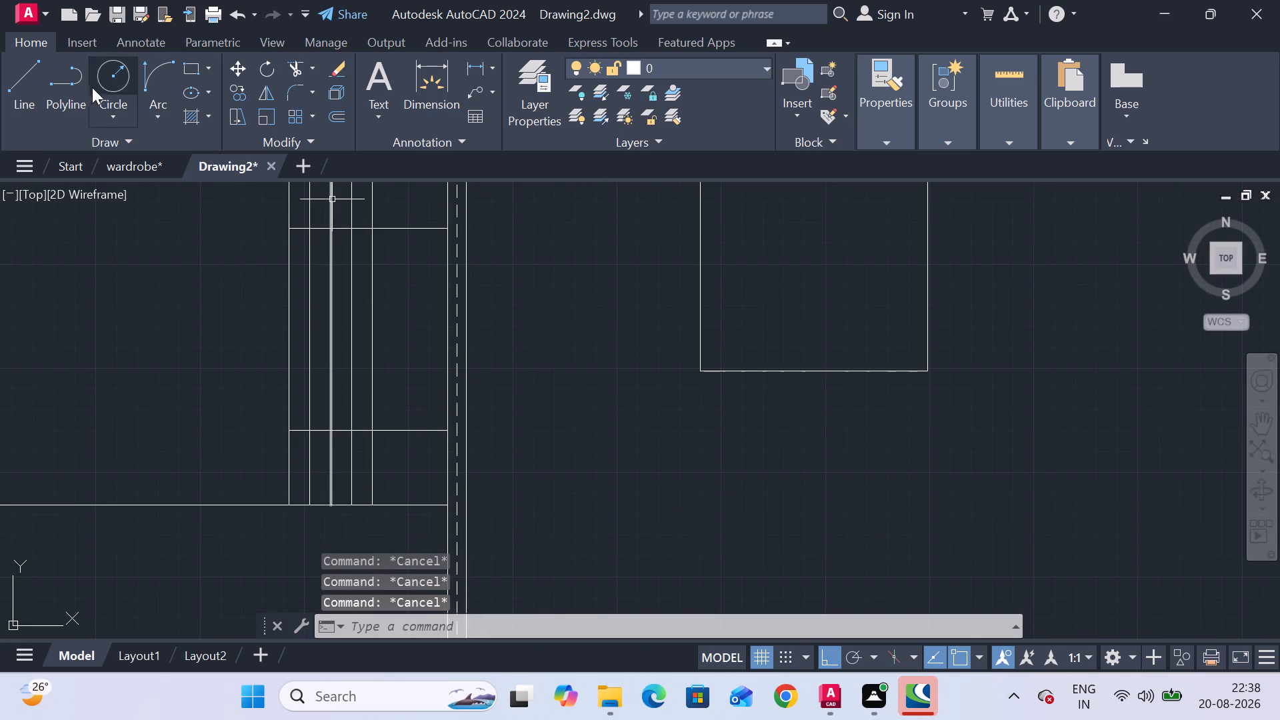
{"action": "left_click", "coordinate": [303, 67]}
{"action": "left_click", "coordinate": [259, 320]}
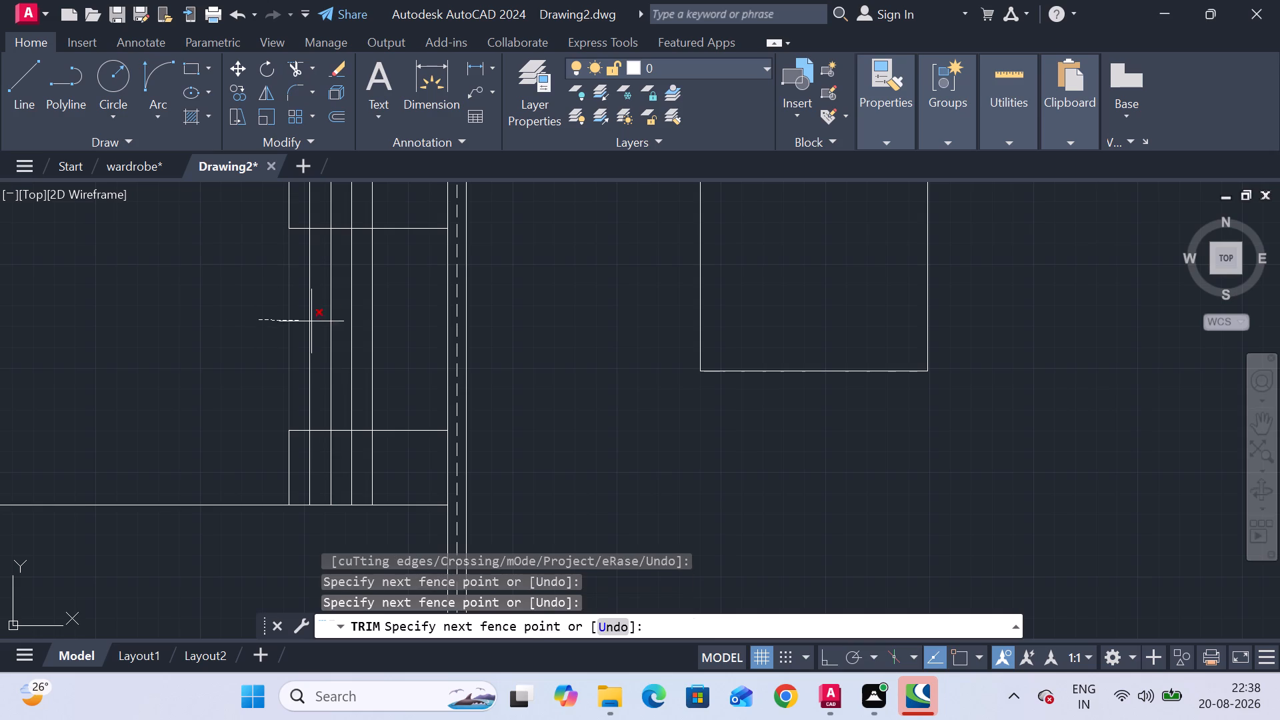
{"action": "left_click", "coordinate": [351, 321]}
{"action": "scroll", "coordinate": [311, 329], "scroll_direction": "down", "scroll_amount": 1}
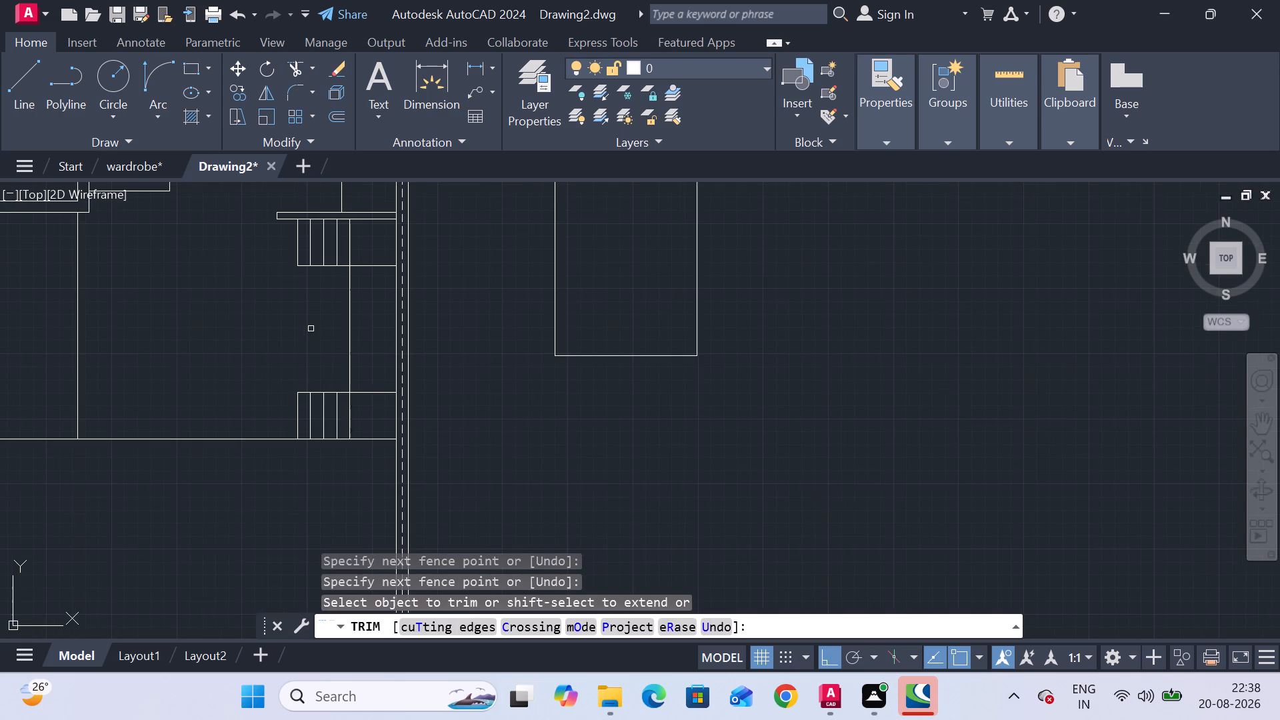
Trim away the long vertical line running from the interior wall corner down to the bottom line, opposite the staircase.
{"action": "scroll", "coordinate": [113, 344], "scroll_direction": "down", "scroll_amount": 1}
{"action": "middle_click_drag", "start_coordinate": [113, 344], "coordinate": [283, 332]}
{"action": "left_click", "coordinate": [297, 318]}
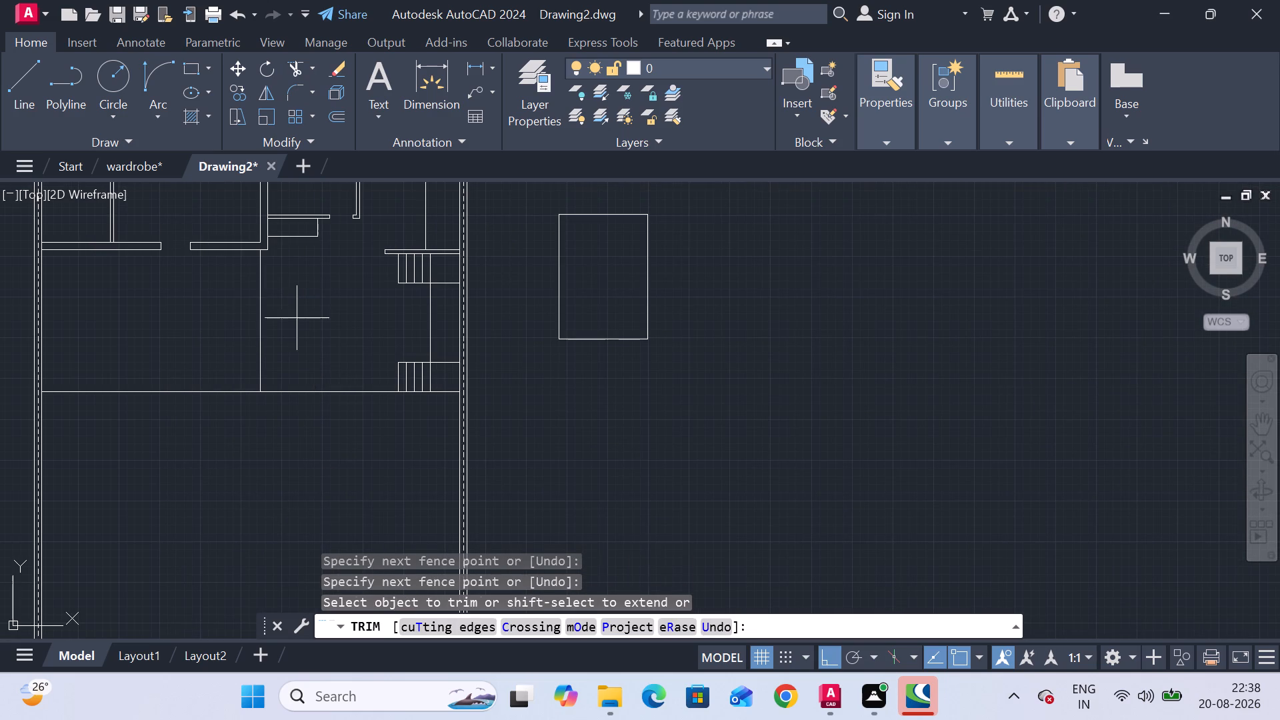
{"action": "left_click", "coordinate": [238, 318]}
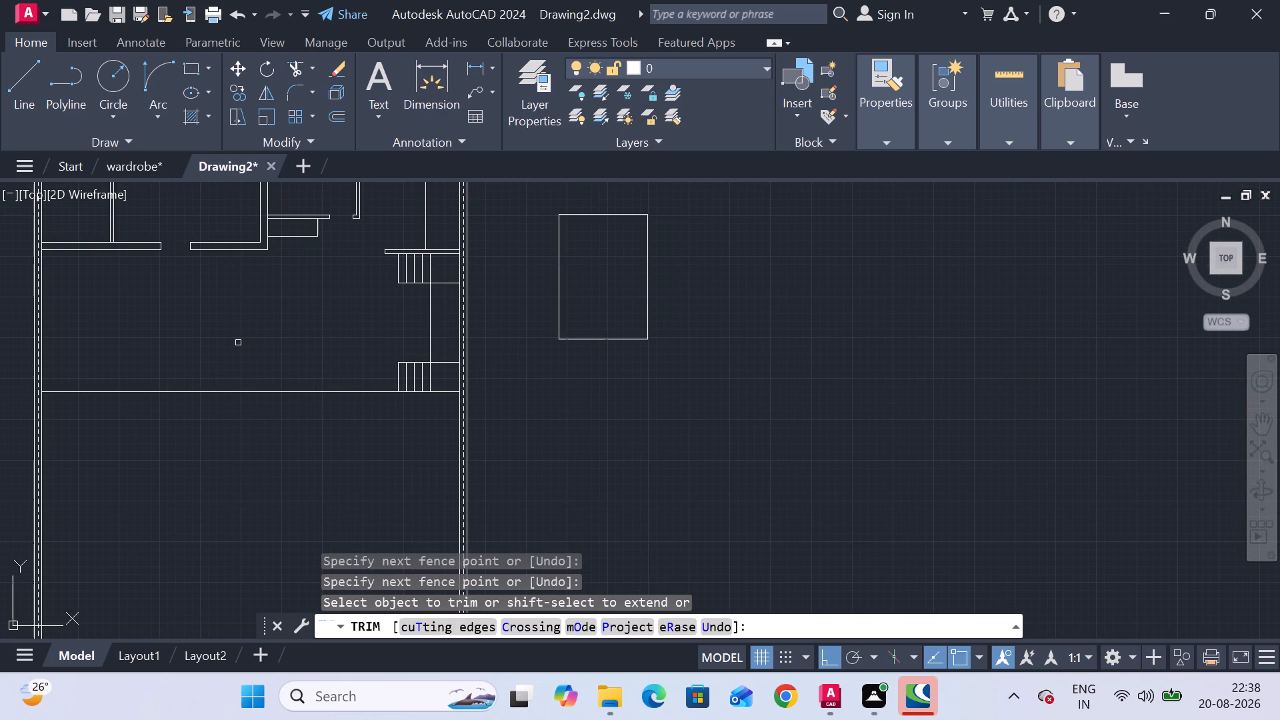
Offset the upper landing line downward by 10" eight times in succession to form the treads of the middle flight.
{"action": "left_click", "coordinate": [18, 88]}
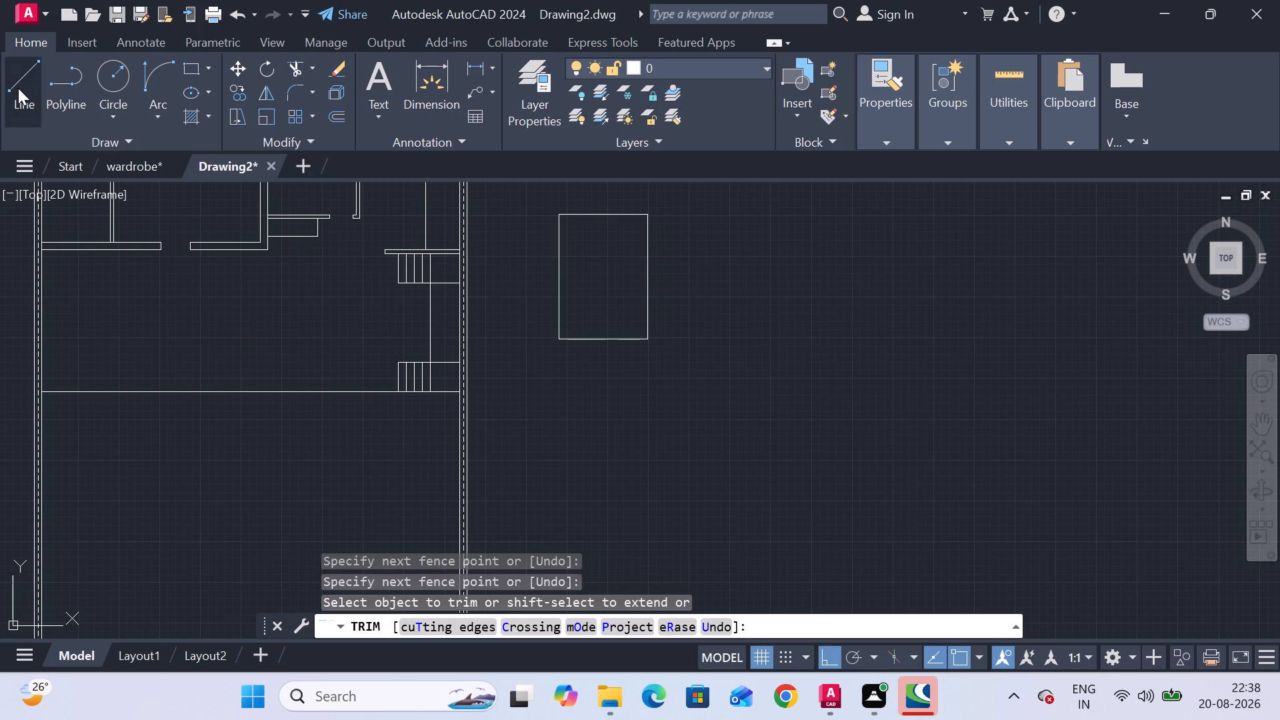
{"action": "left_click", "coordinate": [333, 113]}
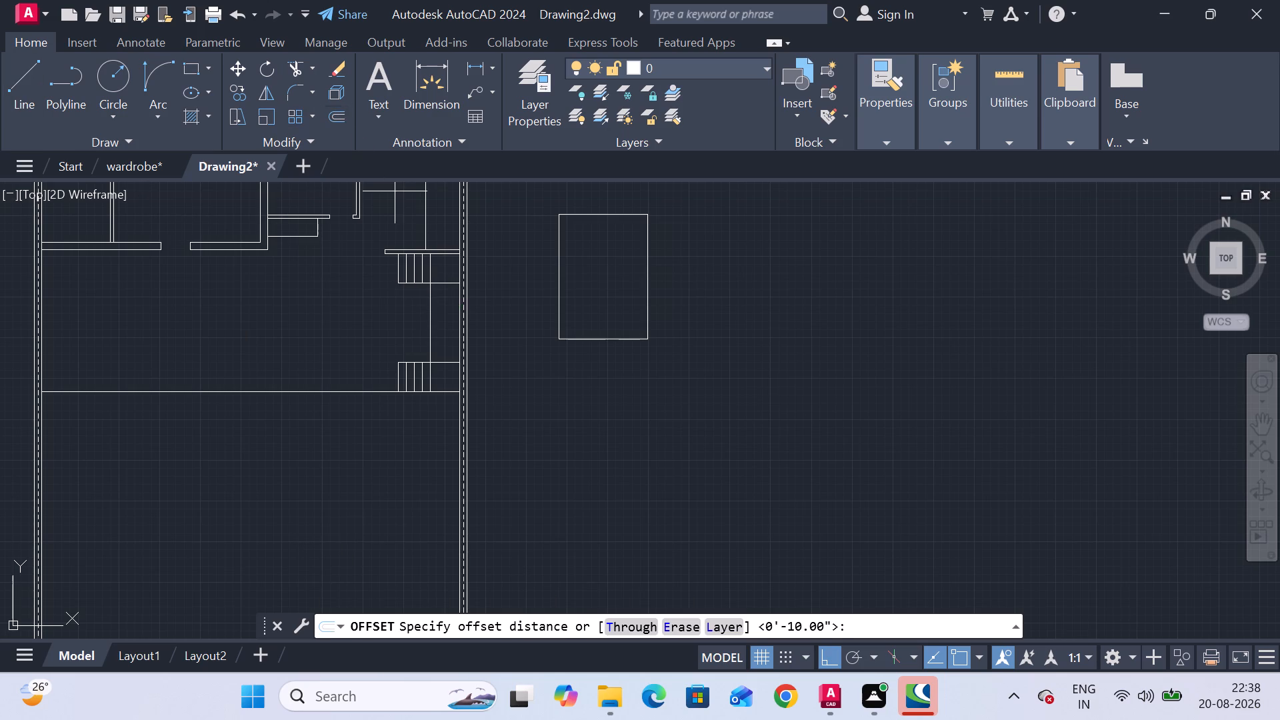
{"action": "scroll", "coordinate": [438, 303], "scroll_direction": "up", "scroll_amount": 2}
{"action": "type", "text": "10/"}
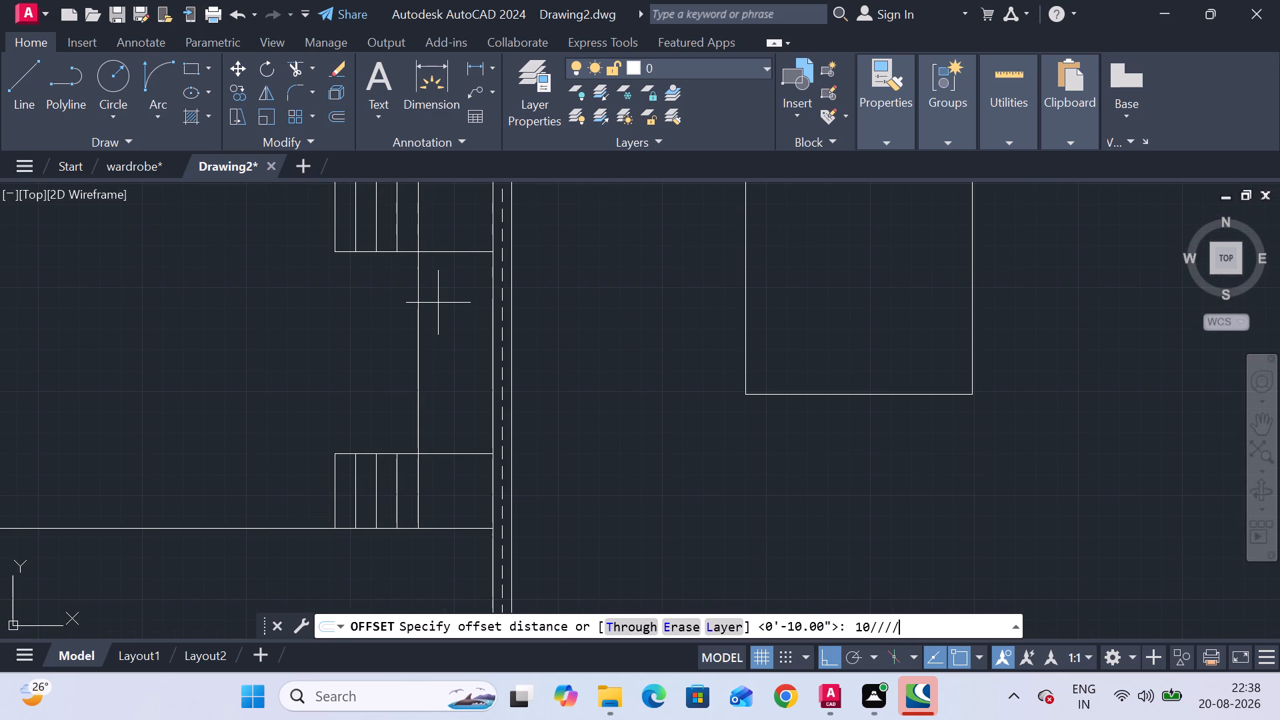
{"action": "key", "text": "shift+quotedbl"}
{"action": "key", "text": "BackSpace"}
{"action": "key", "text": "BackSpace"}
{"action": "key", "text": "BackSpace"}
{"action": "key", "text": "BackSpace"}
{"action": "key", "text": "BackSpace"}
{"action": "key", "text": "shift+quotedbl"}
{"action": "key", "text": "Return"}
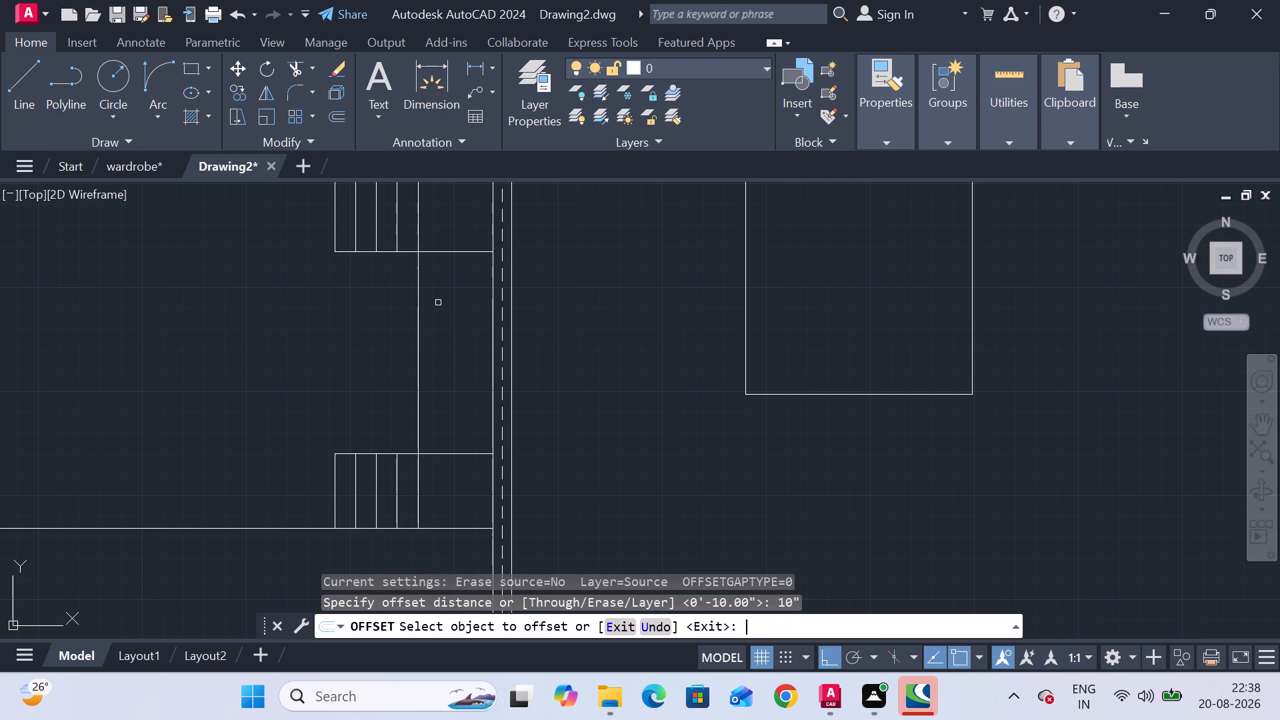
{"action": "left_click", "coordinate": [446, 250]}
{"action": "left_click", "coordinate": [449, 279]}
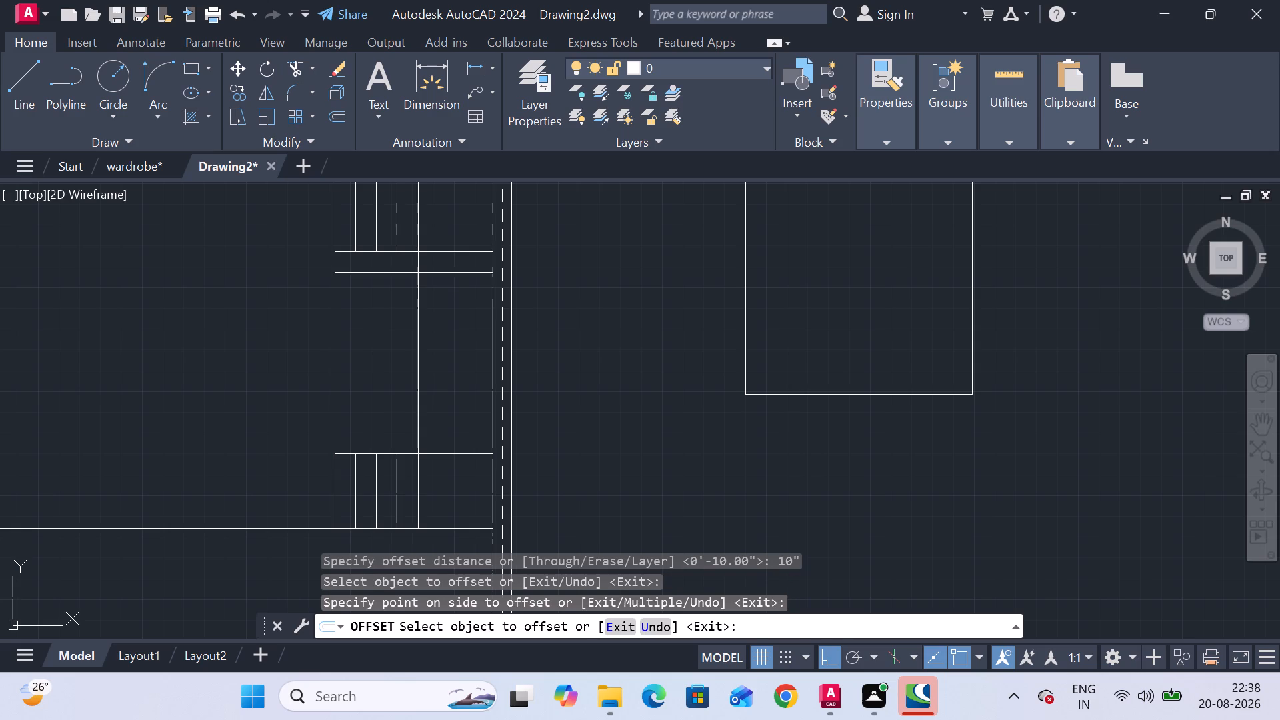
{"action": "left_click", "coordinate": [454, 271]}
{"action": "left_click", "coordinate": [454, 290]}
{"action": "left_click", "coordinate": [459, 295]}
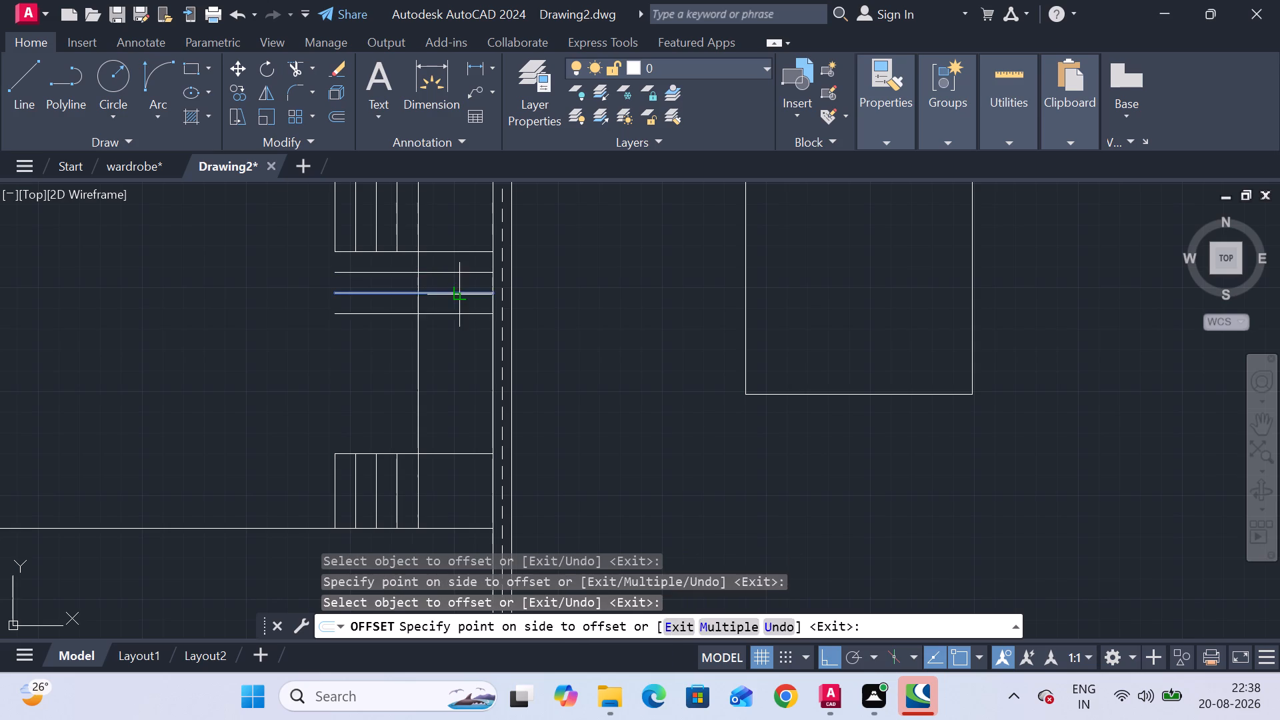
{"action": "left_click", "coordinate": [459, 312]}
{"action": "left_click", "coordinate": [459, 315]}
{"action": "left_click", "coordinate": [459, 335]}
{"action": "left_click", "coordinate": [459, 335]}
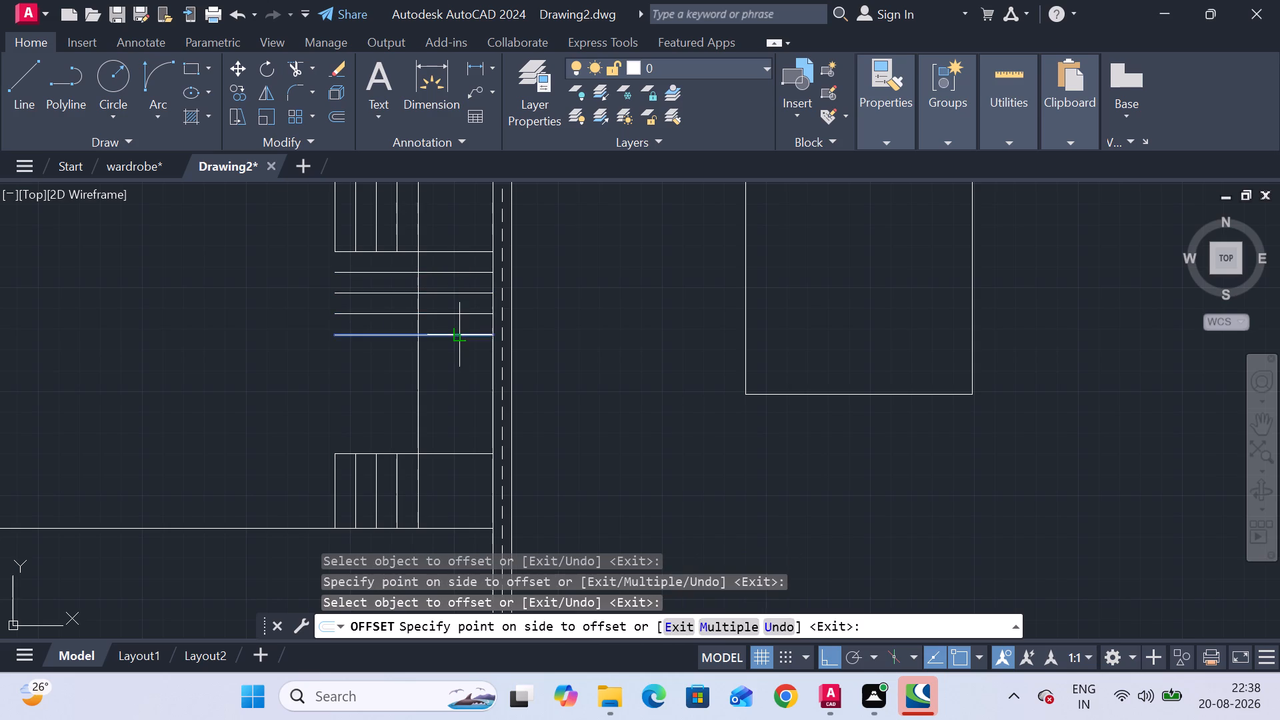
{"action": "left_click", "coordinate": [459, 355]}
{"action": "left_click", "coordinate": [459, 357]}
{"action": "left_click", "coordinate": [454, 377]}
{"action": "left_click", "coordinate": [454, 377]}
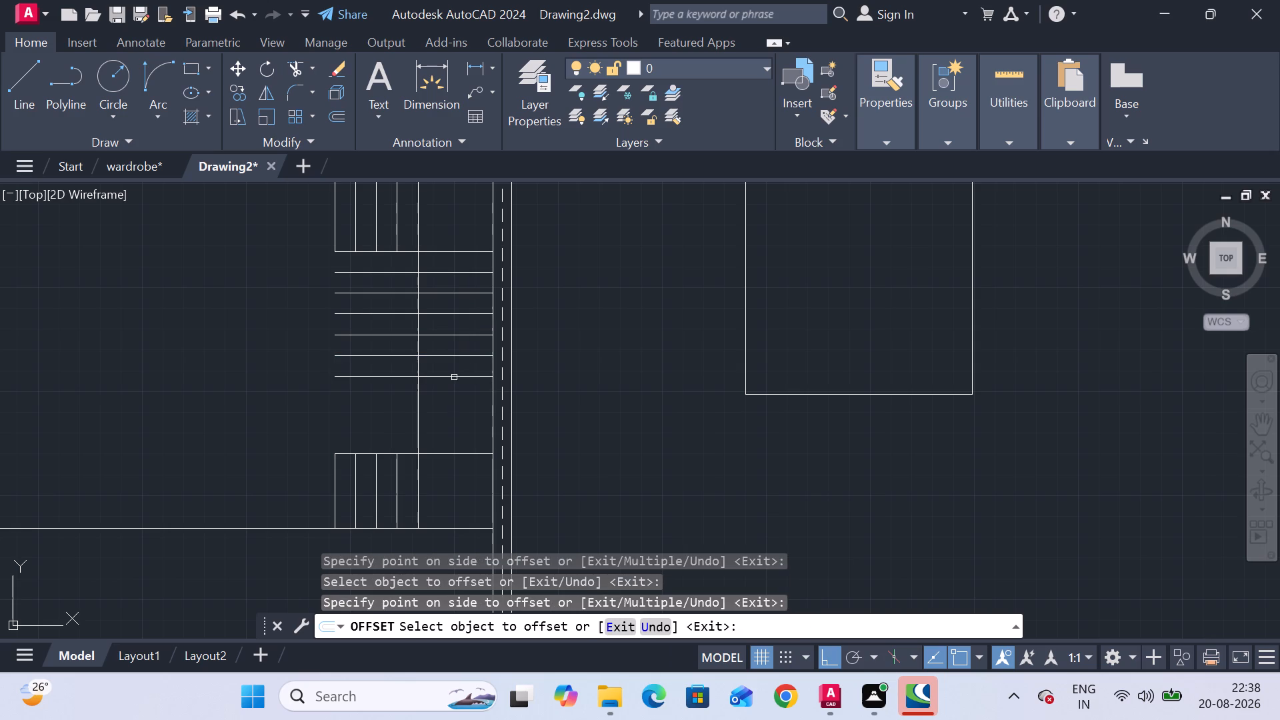
{"action": "left_click", "coordinate": [455, 375]}
{"action": "left_click", "coordinate": [455, 389]}
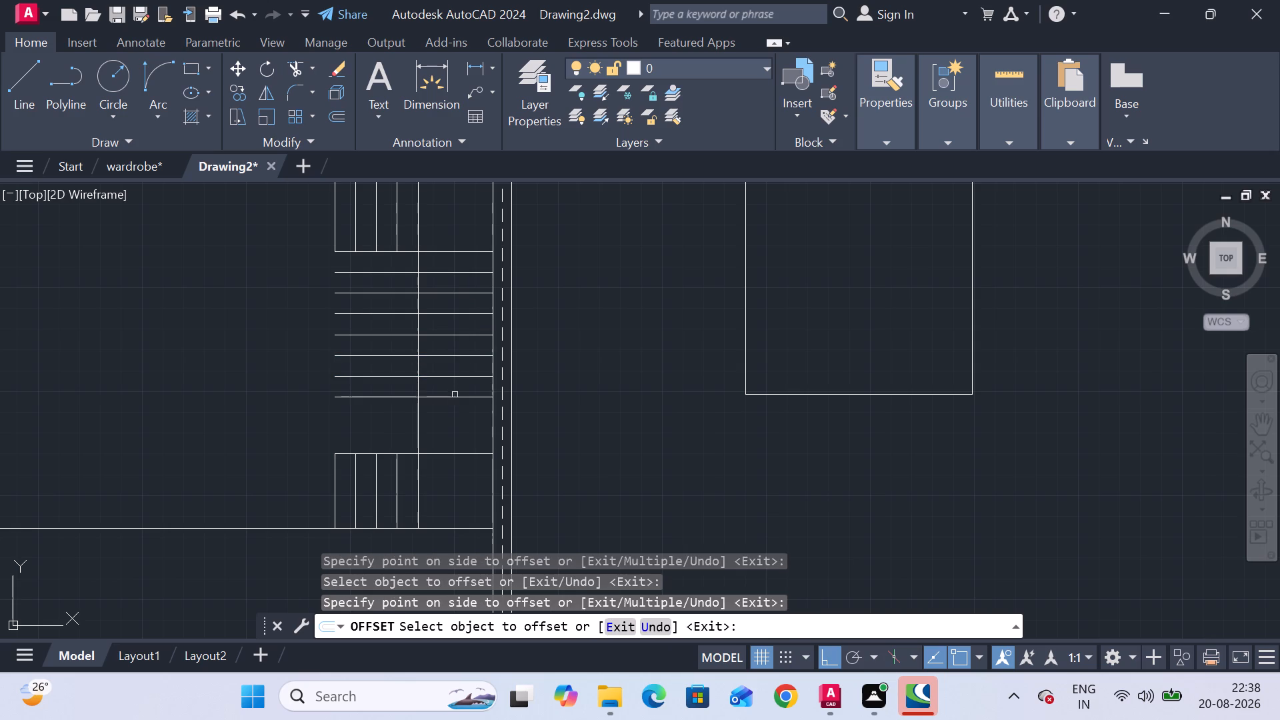
{"action": "left_click", "coordinate": [456, 397]}
{"action": "left_click", "coordinate": [454, 421]}
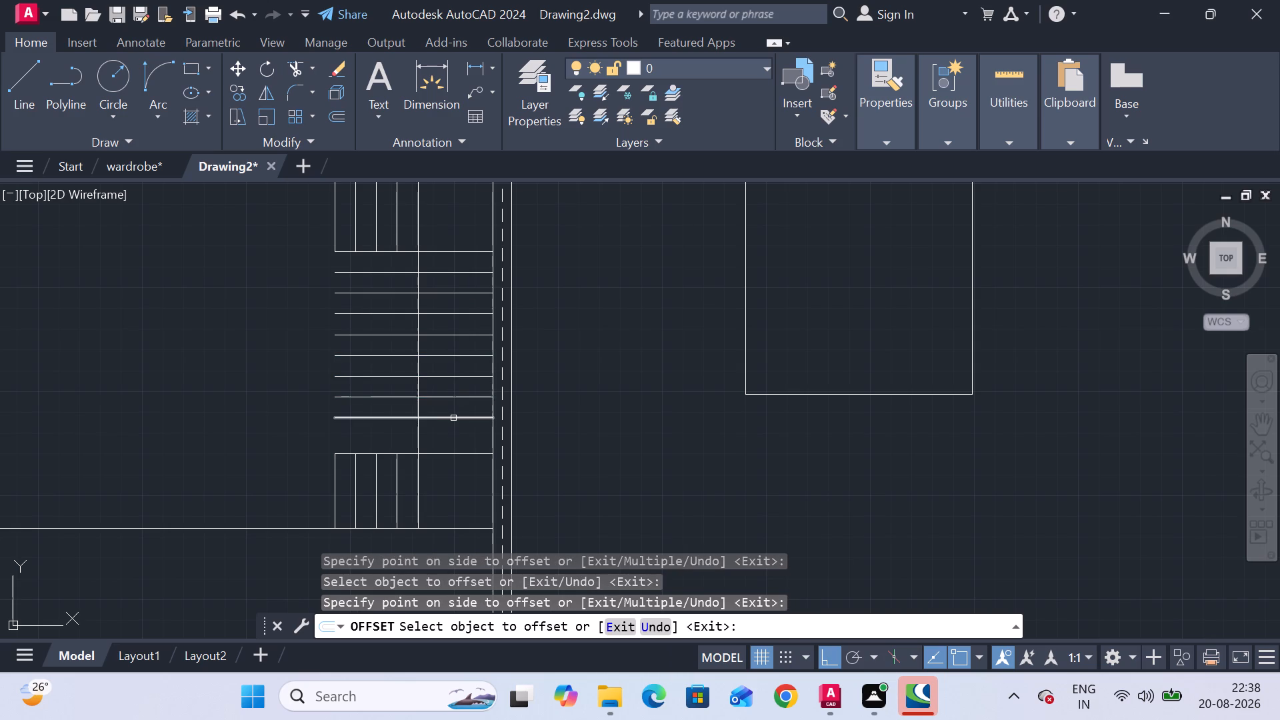
Offset the lowest horizontal tread downward once more by 10", toward the lower landing line.
{"action": "scroll", "coordinate": [542, 426], "scroll_direction": "down", "scroll_amount": 1}
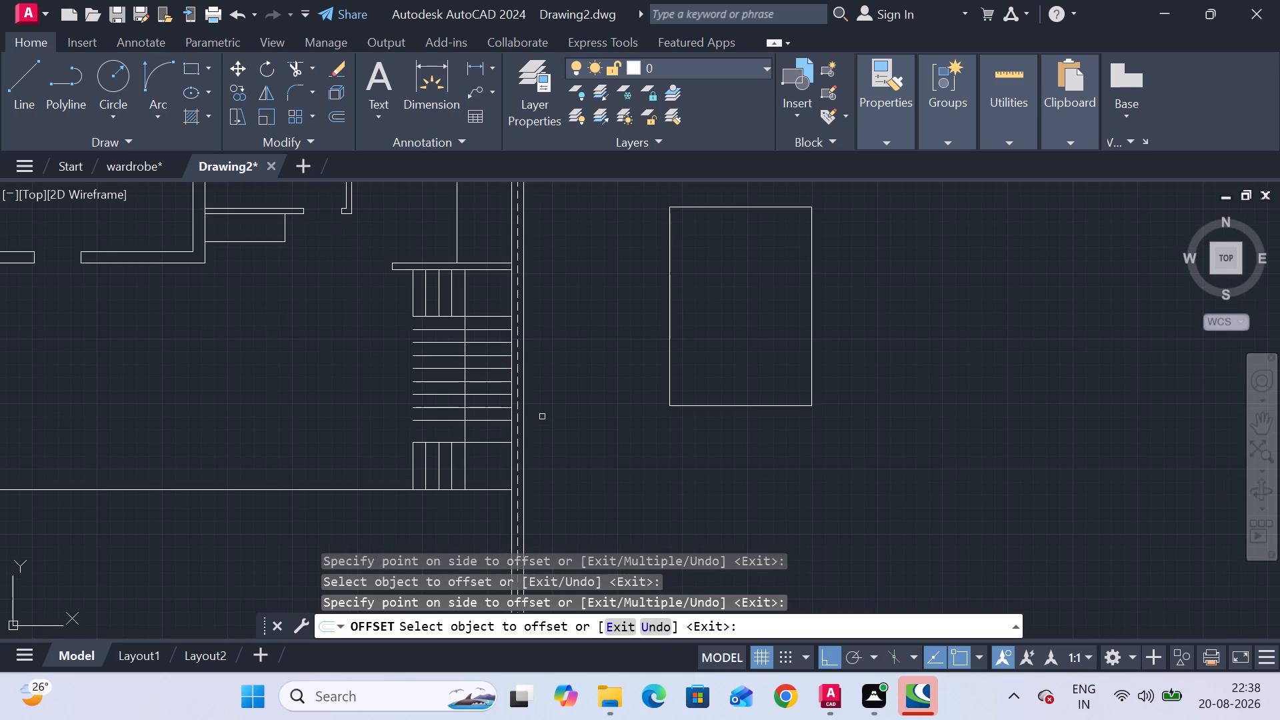
{"action": "scroll", "coordinate": [475, 321], "scroll_direction": "up", "scroll_amount": 2}
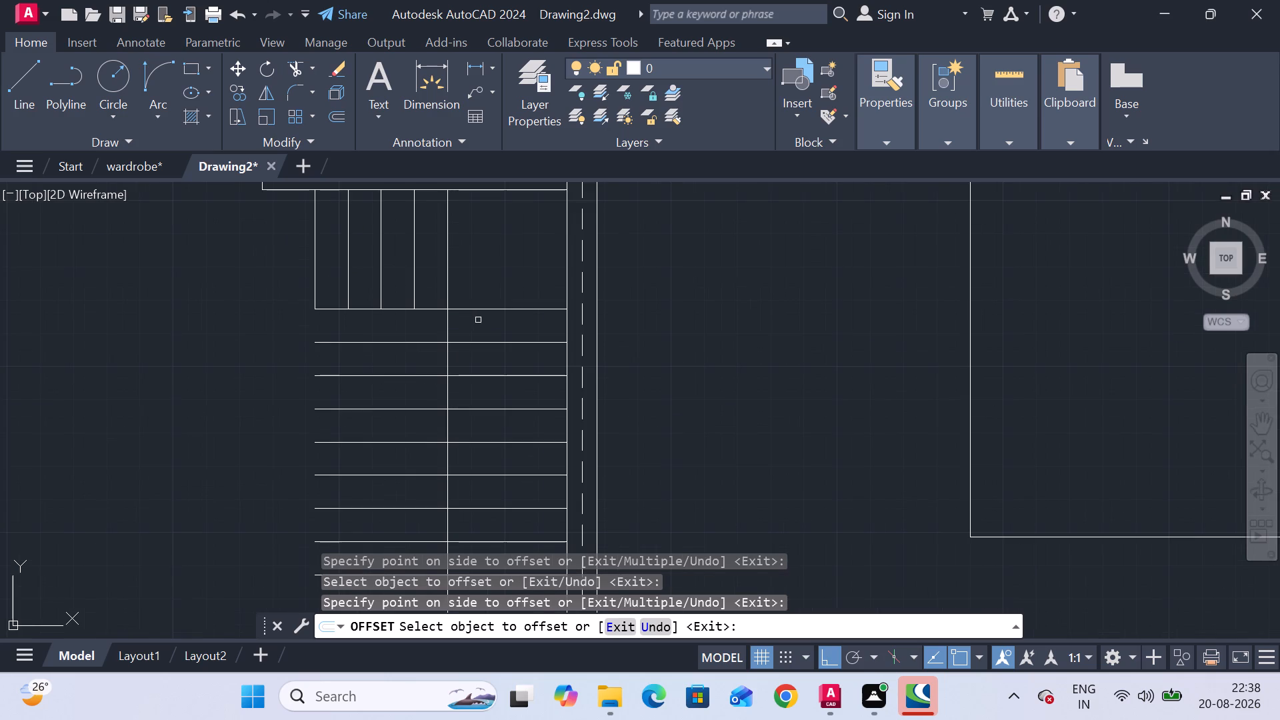
{"action": "scroll", "coordinate": [501, 379], "scroll_direction": "down", "scroll_amount": 2}
{"action": "scroll", "coordinate": [523, 402], "scroll_direction": "up", "scroll_amount": 2}
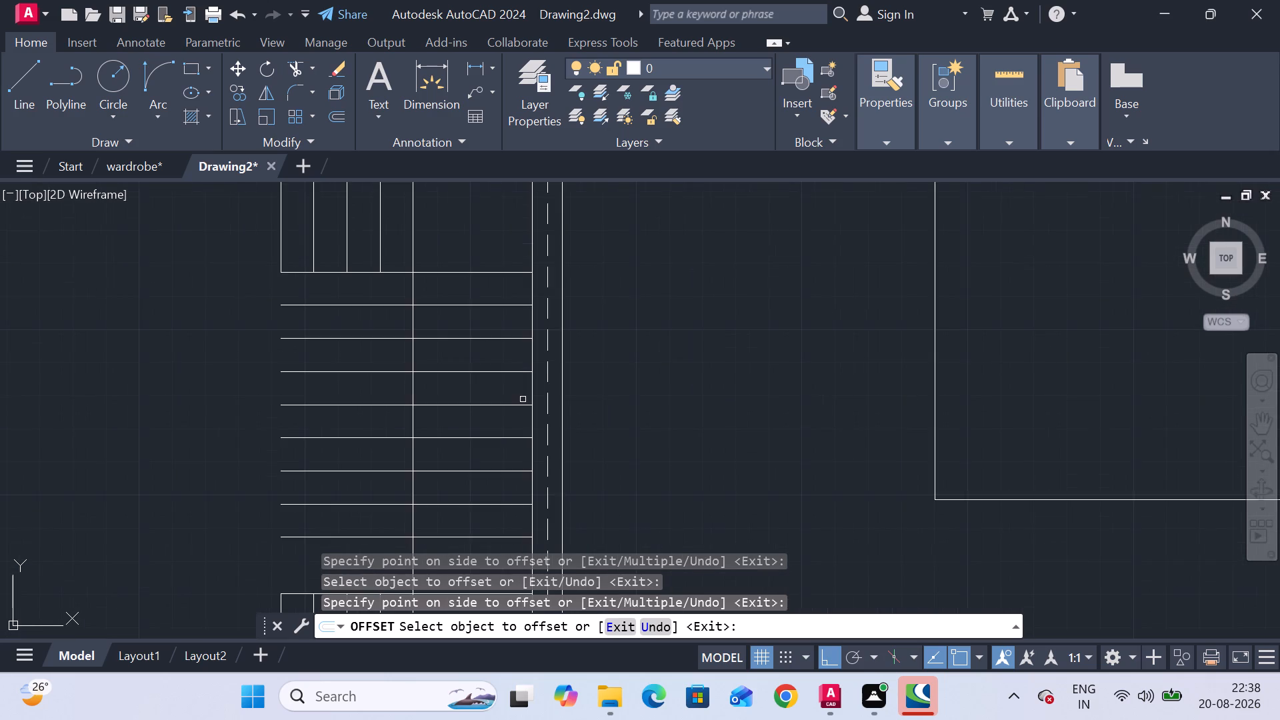
{"action": "scroll", "coordinate": [525, 398], "scroll_direction": "down", "scroll_amount": 1}
{"action": "middle_click", "coordinate": [531, 384]}
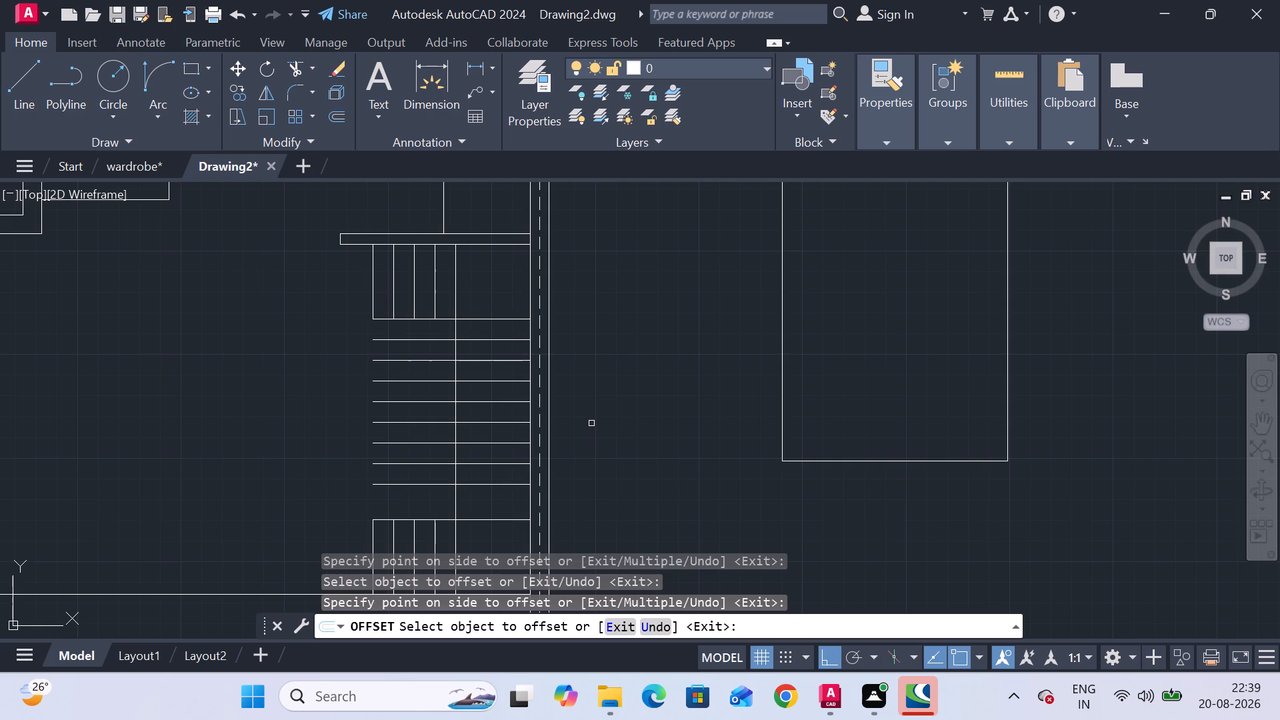
{"action": "left_click", "coordinate": [505, 485]}
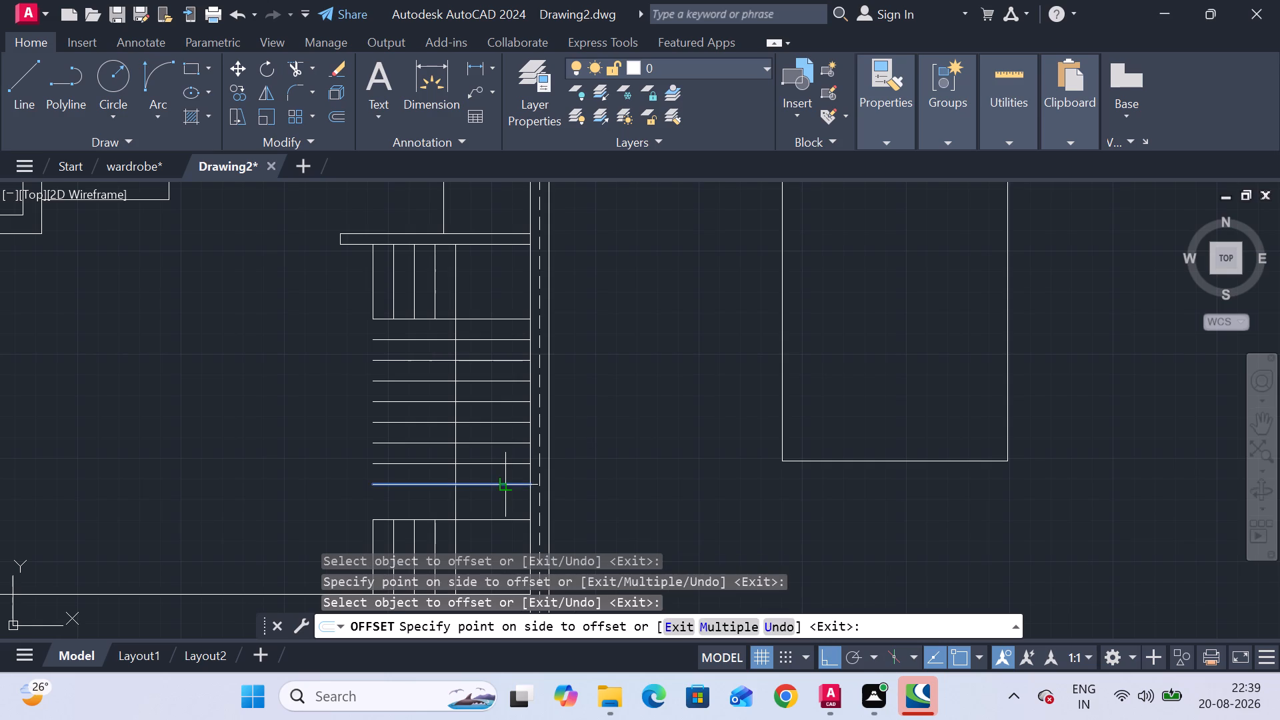
{"action": "left_click", "coordinate": [505, 503]}
Trim the middle flight's horizontal treads so they span only between the inner stair line and the outer wall.
{"action": "scroll", "coordinate": [647, 487], "scroll_direction": "down", "scroll_amount": 1}
{"action": "middle_click_drag", "start_coordinate": [646, 482], "coordinate": [646, 423]}
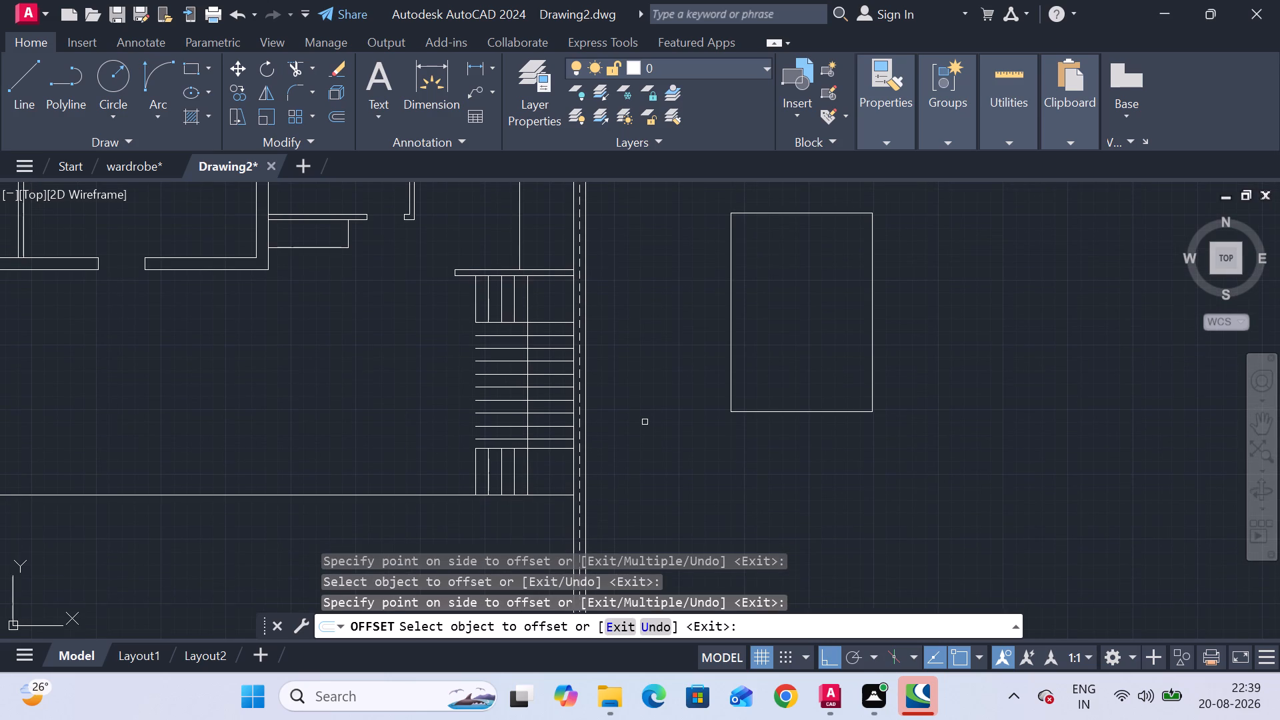
{"action": "left_click", "coordinate": [292, 62]}
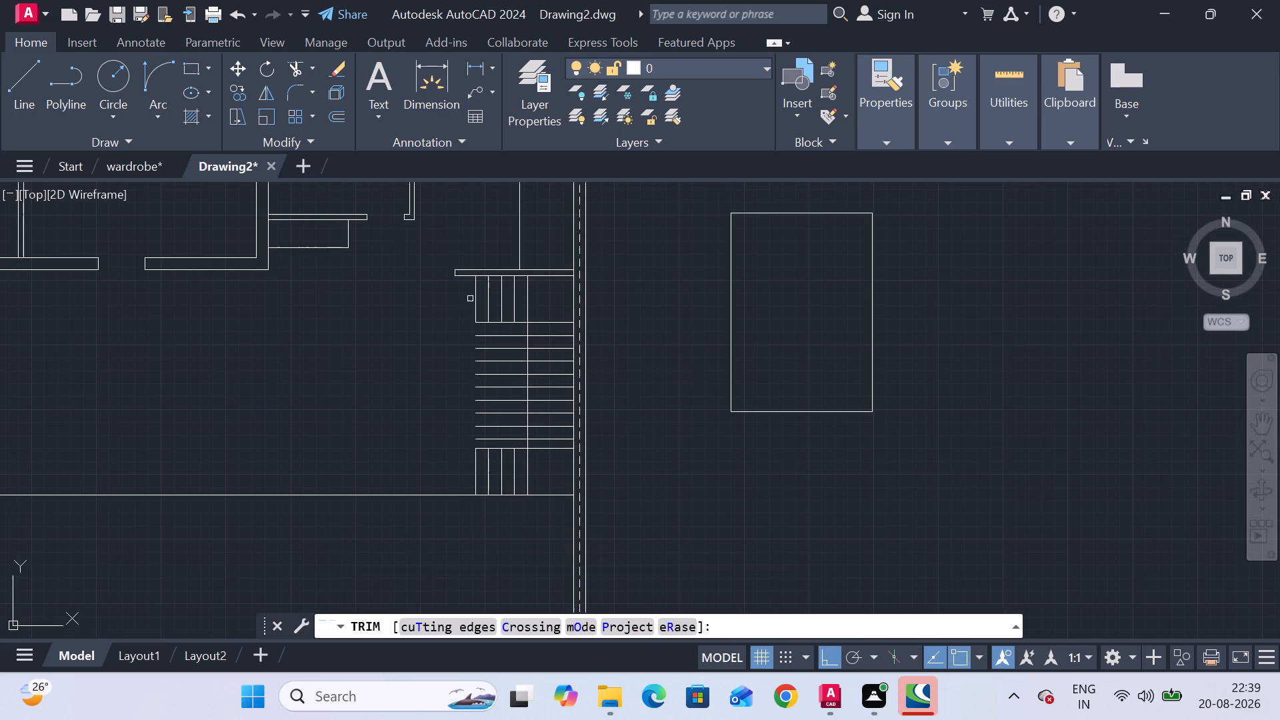
{"action": "left_click", "coordinate": [501, 334]}
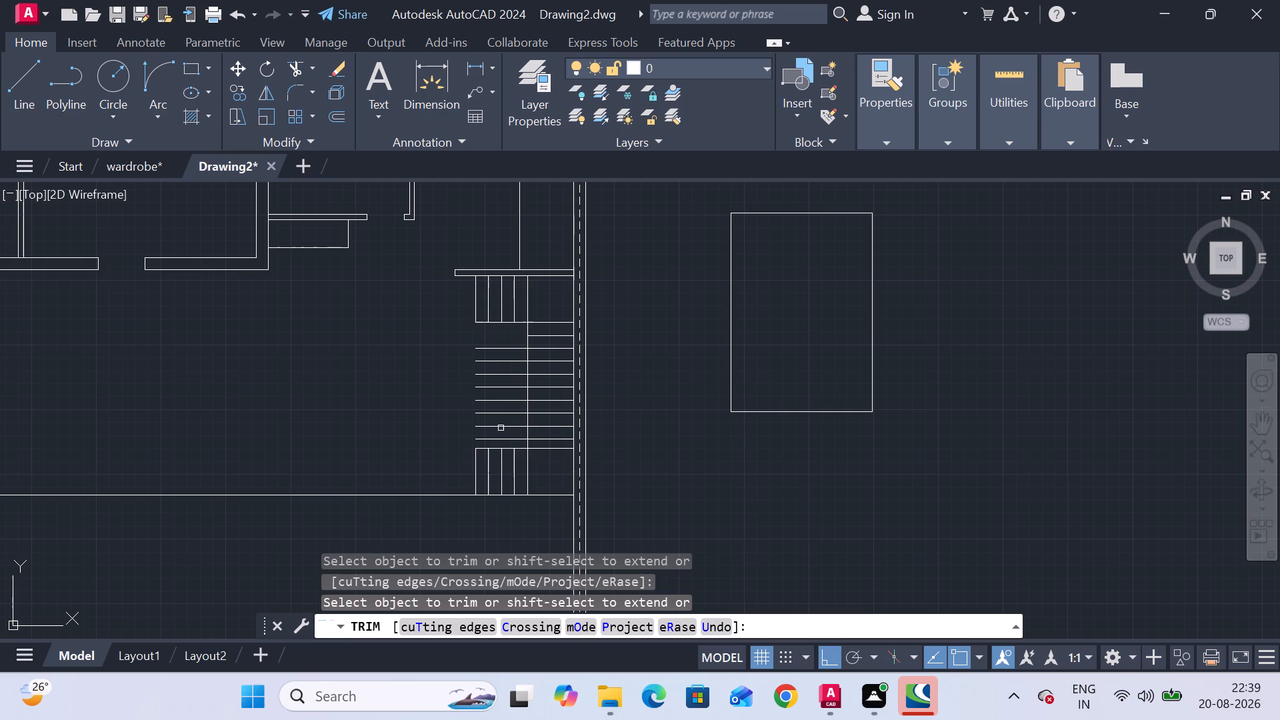
{"action": "left_click", "coordinate": [501, 439]}
{"action": "left_click", "coordinate": [502, 431]}
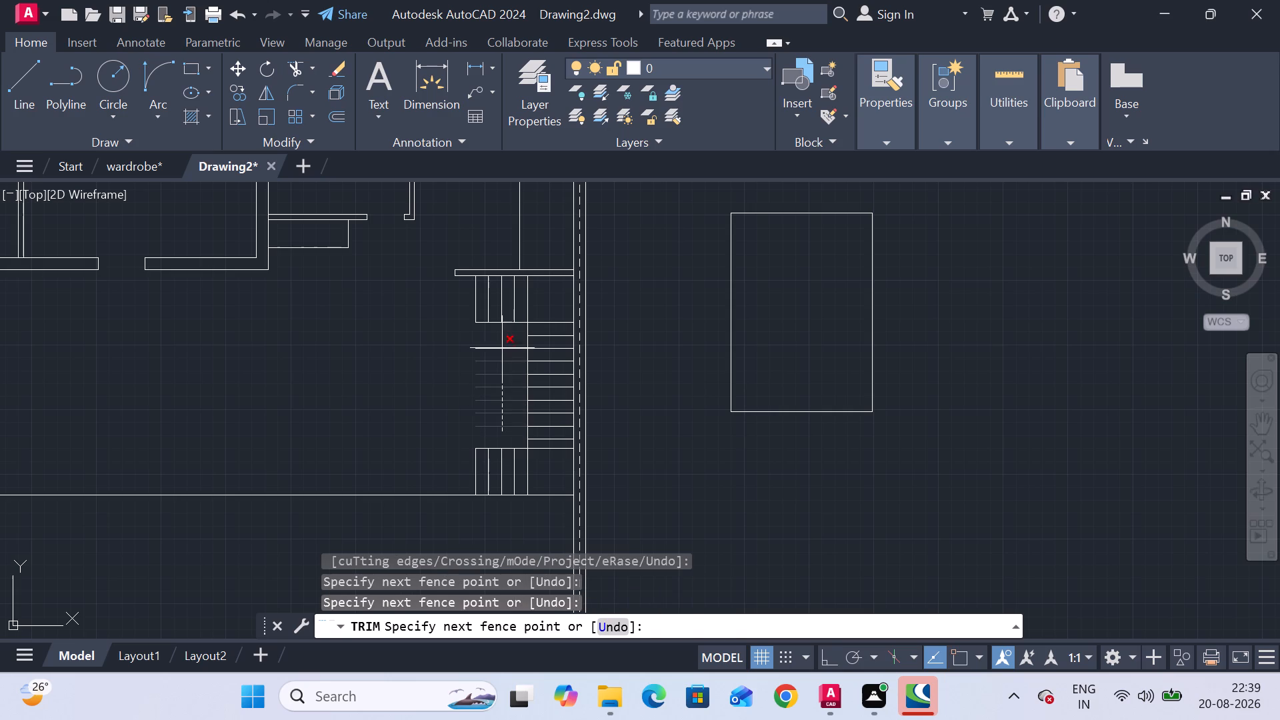
{"action": "left_click", "coordinate": [502, 345]}
{"action": "key", "text": "Escape"}
{"action": "key", "text": "Escape"}
{"action": "key", "text": "Escape"}
{"action": "key", "text": "Escape"}
{"action": "key", "text": "Escape"}
Draw two separate vertical helper lines crossing the long horizontal line below the hall, marking the sides of an opening.
{"action": "scroll", "coordinate": [443, 393], "scroll_direction": "down", "scroll_amount": 1}
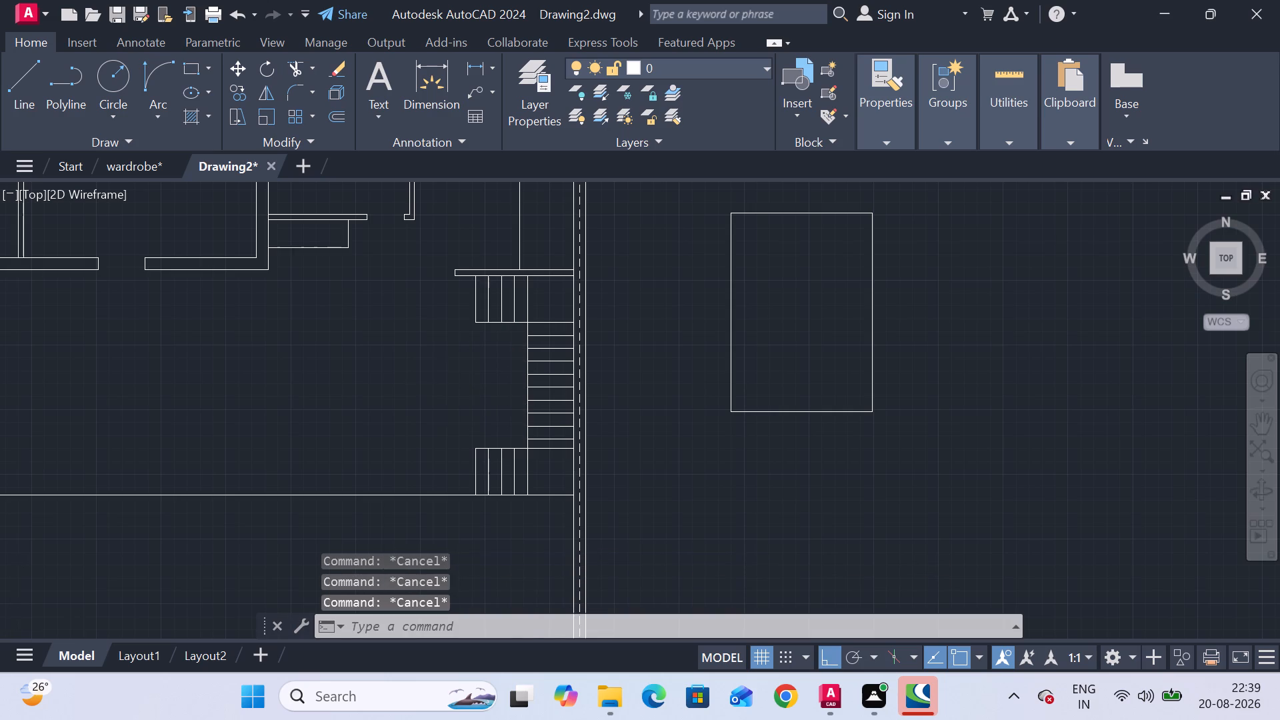
{"action": "middle_click_drag", "start_coordinate": [443, 393], "coordinate": [493, 347]}
{"action": "middle_click_drag", "start_coordinate": [351, 386], "coordinate": [432, 353]}
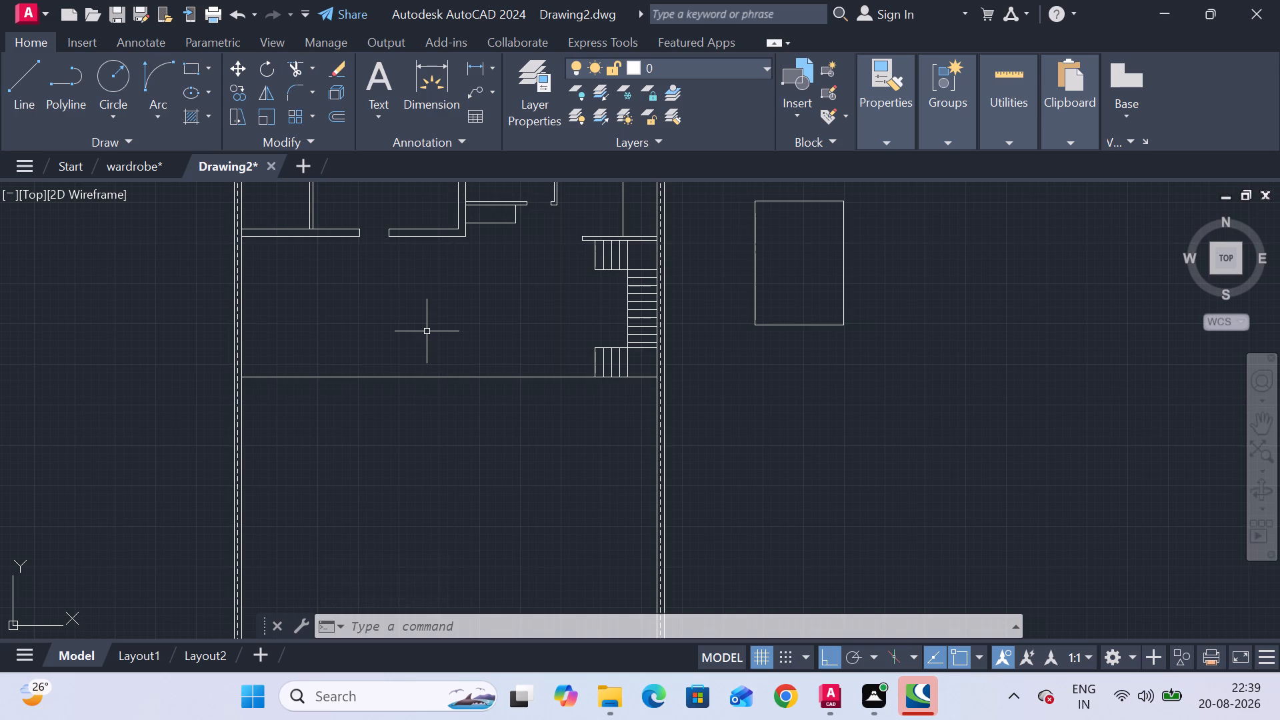
{"action": "left_click", "coordinate": [31, 97]}
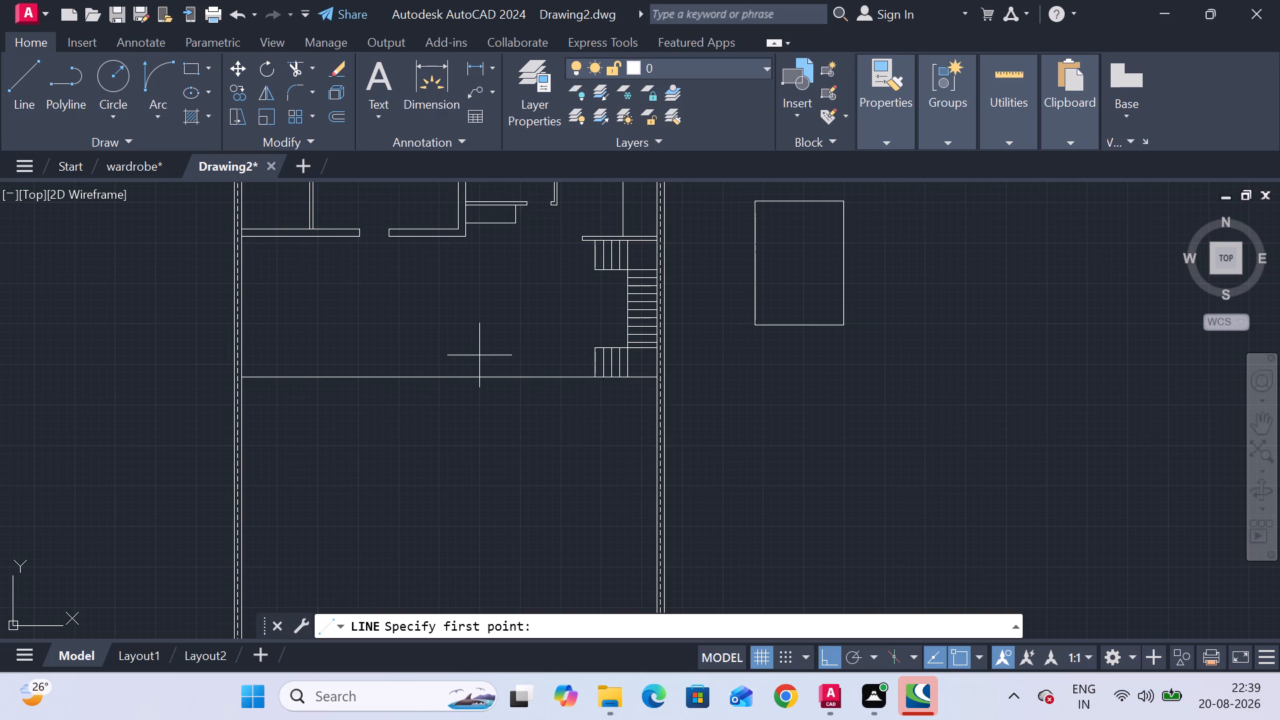
{"action": "left_click", "coordinate": [411, 349]}
{"action": "left_click", "coordinate": [421, 448]}
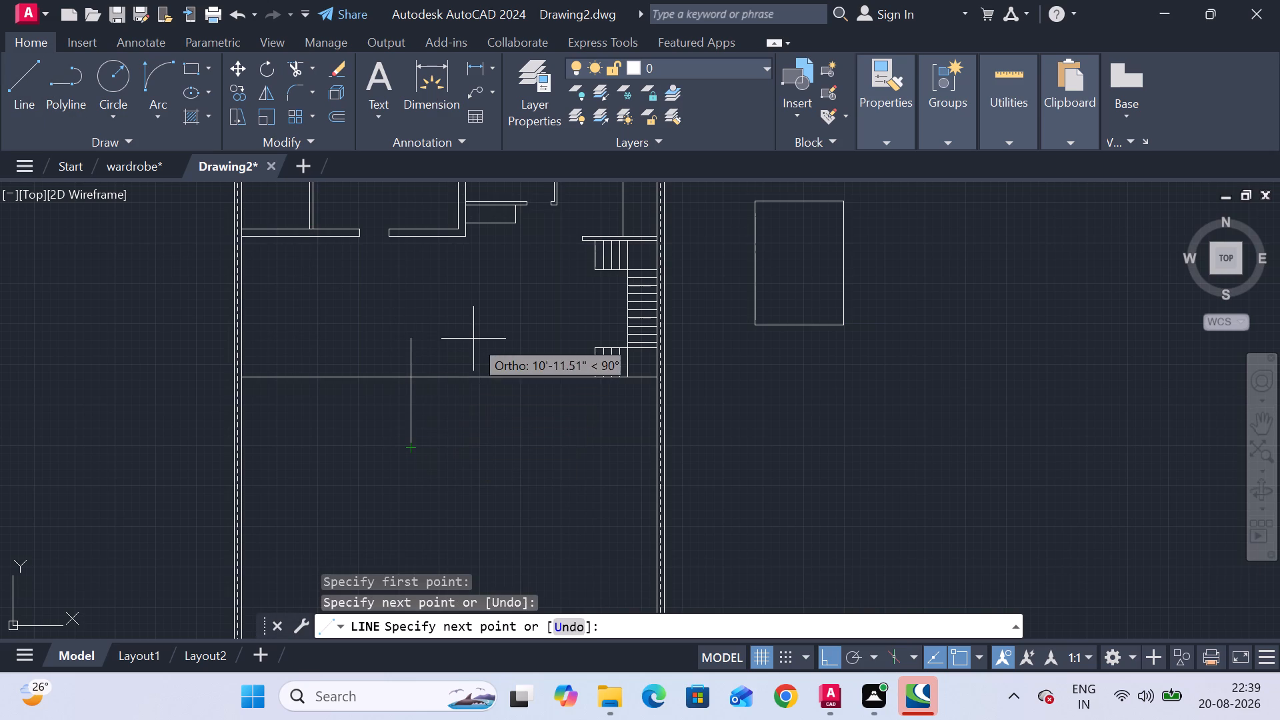
{"action": "key", "text": "Escape"}
{"action": "key", "text": "space"}
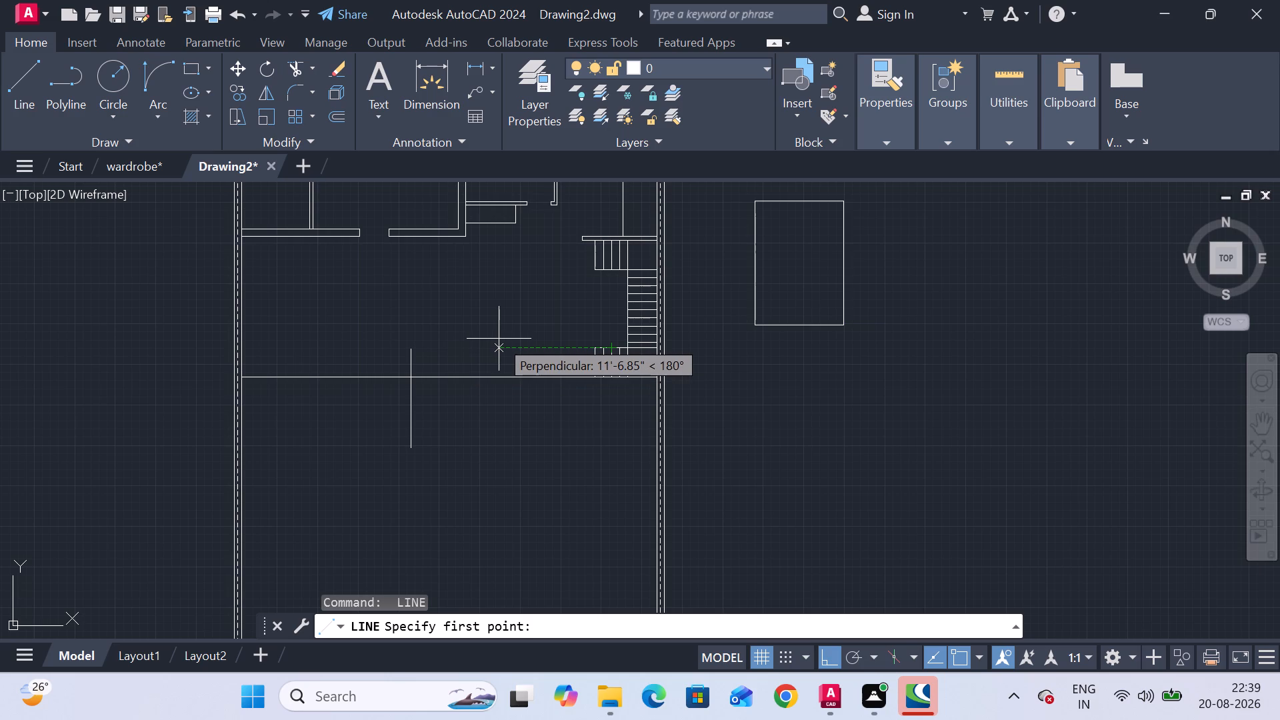
{"action": "key", "text": "Escape"}
{"action": "key", "text": "Escape"}
{"action": "key", "text": "Escape"}
{"action": "key", "text": "Escape"}
{"action": "key", "text": "Escape"}
{"action": "key", "text": "space"}
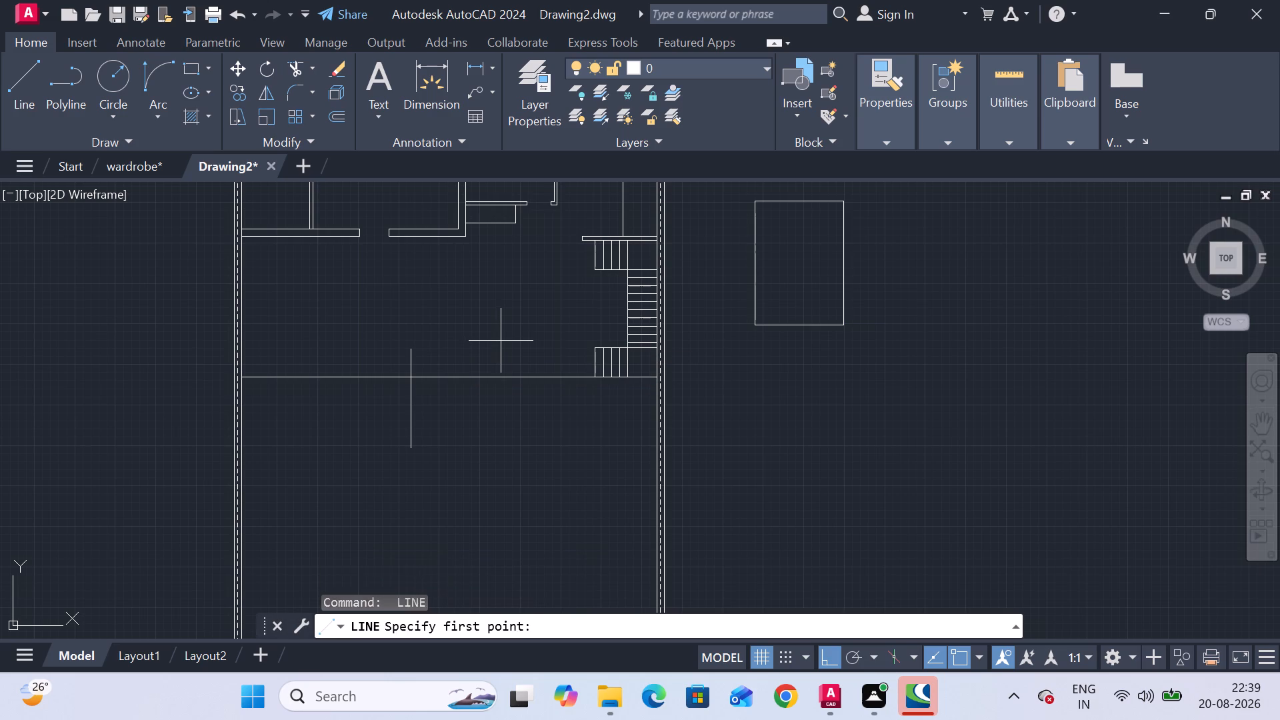
{"action": "left_click", "coordinate": [501, 342]}
{"action": "left_click", "coordinate": [499, 475]}
{"action": "key", "text": "Escape"}
{"action": "key", "text": "Escape"}
{"action": "key", "text": "Escape"}
{"action": "key", "text": "Escape"}
{"action": "key", "text": "Escape"}
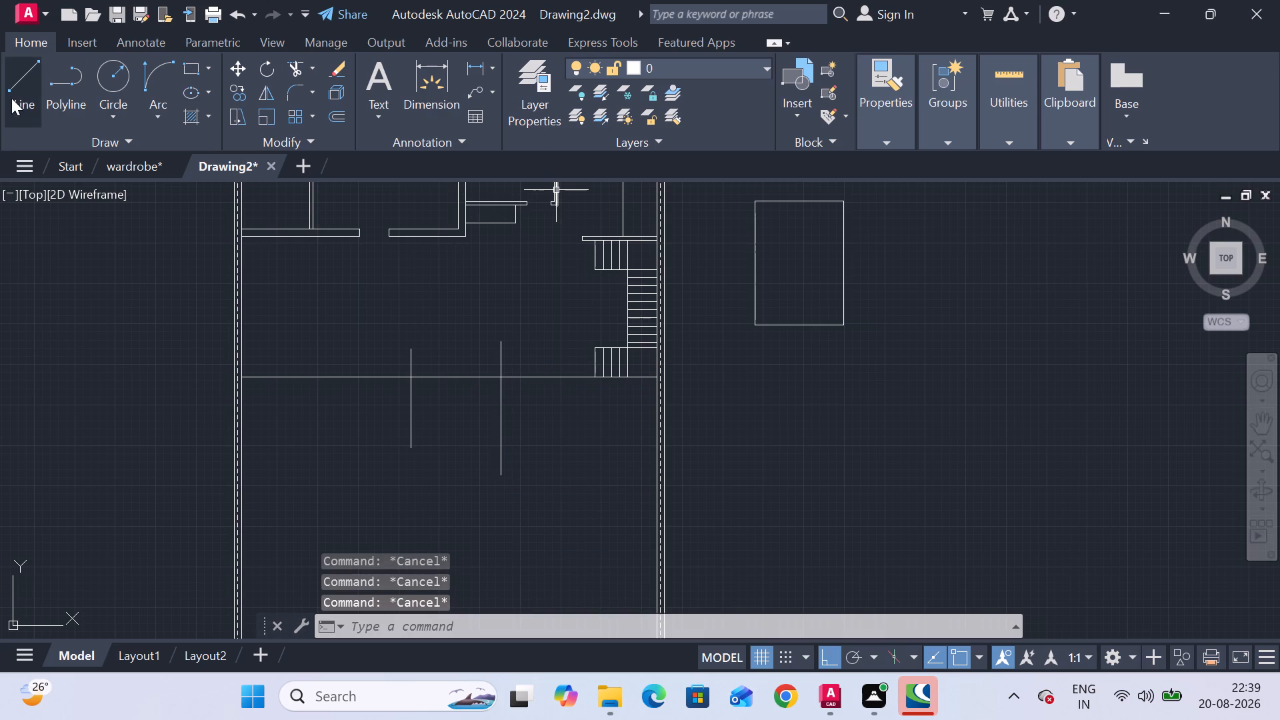
Trim the long horizontal line between the two vertical helper lines to cut the opening.
{"action": "left_click", "coordinate": [5, 97]}
{"action": "key", "text": "Escape"}
{"action": "left_click", "coordinate": [291, 73]}
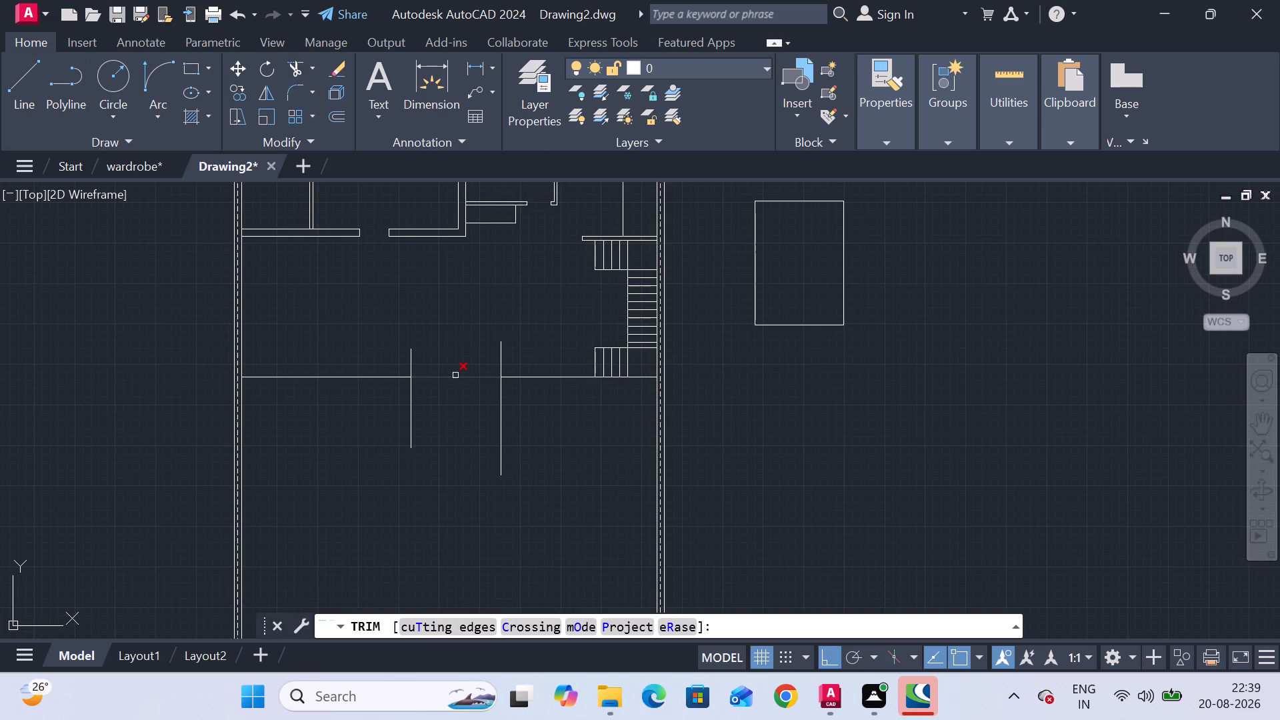
{"action": "left_click", "coordinate": [454, 359]}
{"action": "left_click", "coordinate": [453, 398]}
Trim away both vertical helper lines, above and below the horizontal line, leaving a clear opening.
{"action": "left_click", "coordinate": [387, 411]}
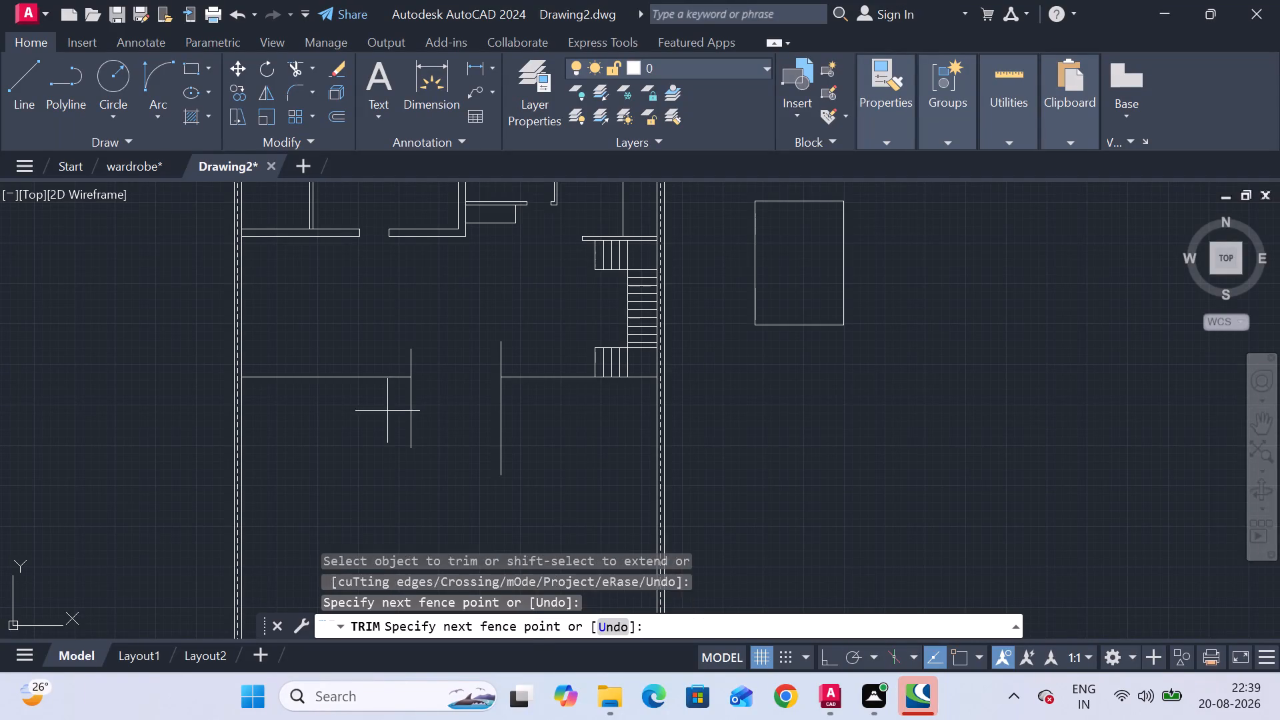
{"action": "left_click", "coordinate": [524, 422]}
{"action": "left_click", "coordinate": [397, 355]}
{"action": "left_click", "coordinate": [533, 358]}
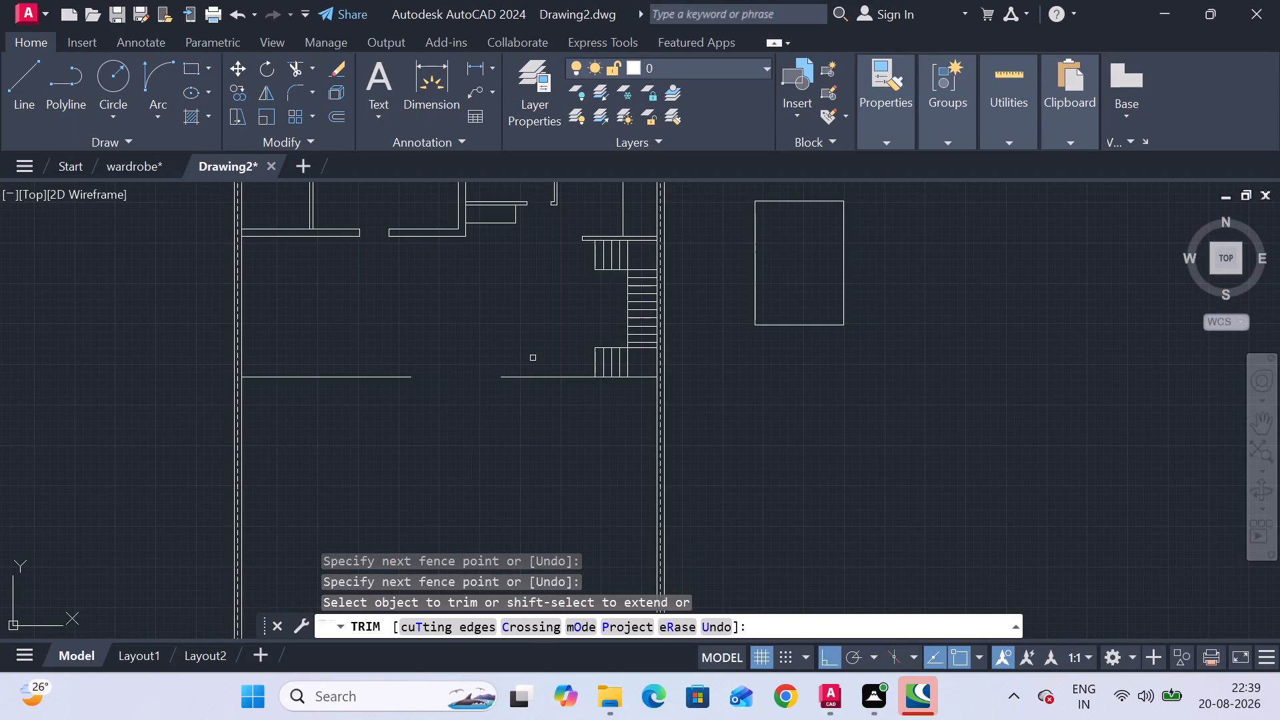
{"action": "key", "text": "Escape"}
{"action": "key", "text": "Escape"}
{"action": "key", "text": "Escape"}
{"action": "key", "text": "Escape"}
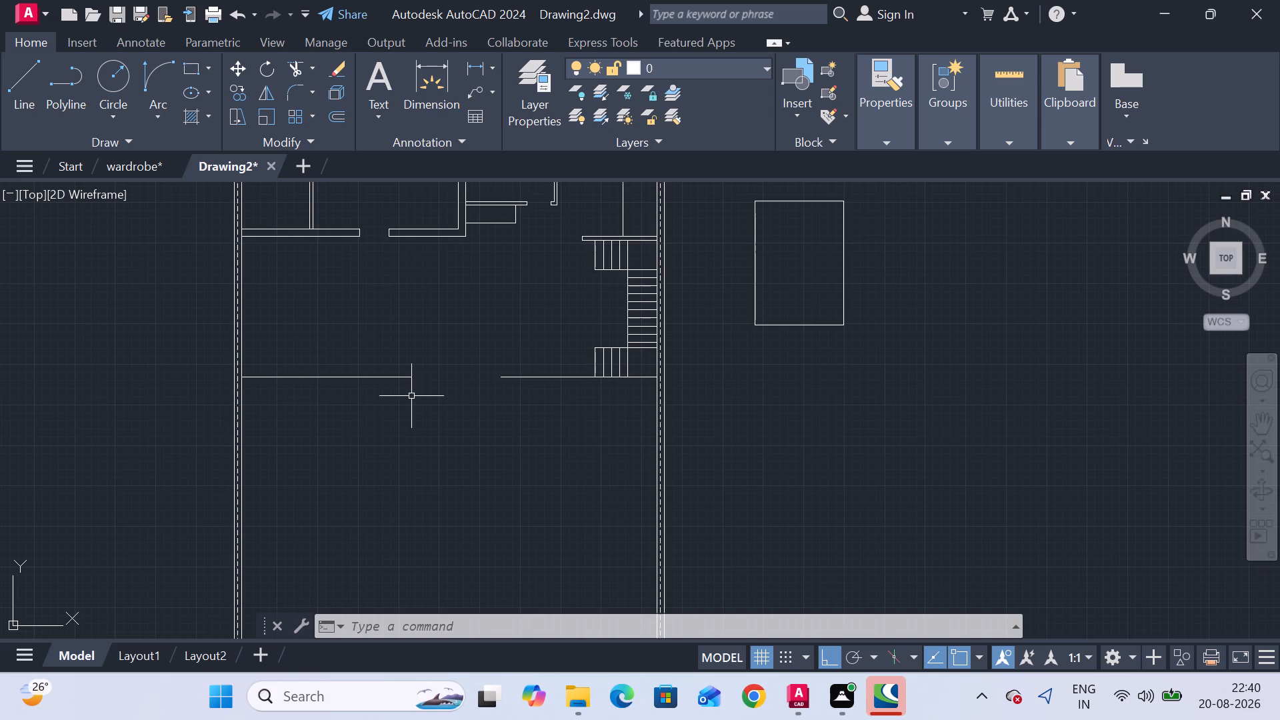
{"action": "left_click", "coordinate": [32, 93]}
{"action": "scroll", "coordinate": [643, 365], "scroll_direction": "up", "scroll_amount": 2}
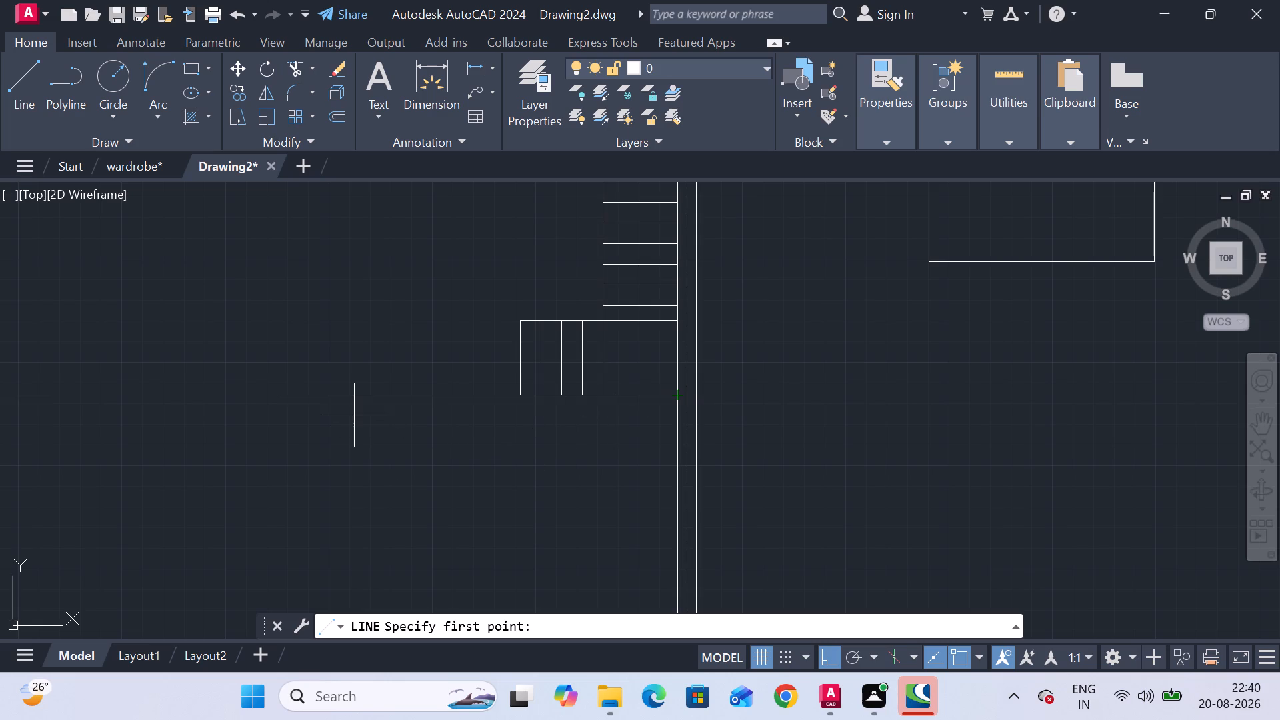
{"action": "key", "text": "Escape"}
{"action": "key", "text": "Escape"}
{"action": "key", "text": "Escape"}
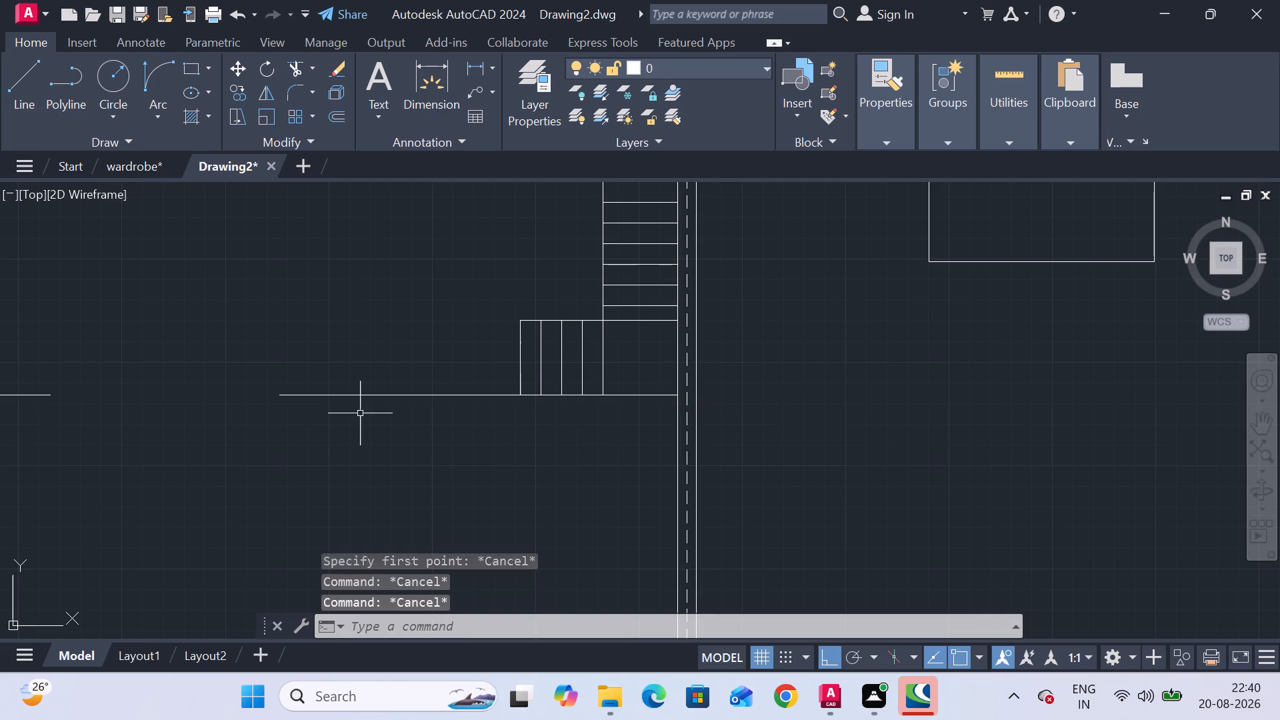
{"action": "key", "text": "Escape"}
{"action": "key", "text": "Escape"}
Erase the horizontal line between the opening and the outer wall beneath the stairs, including its short leftover stub beside the opening.
{"action": "left_click", "coordinate": [393, 351]}
{"action": "left_click", "coordinate": [396, 456]}
{"action": "left_click_drag", "start_coordinate": [396, 456], "coordinate": [396, 447]}
{"action": "left_click", "coordinate": [380, 345]}
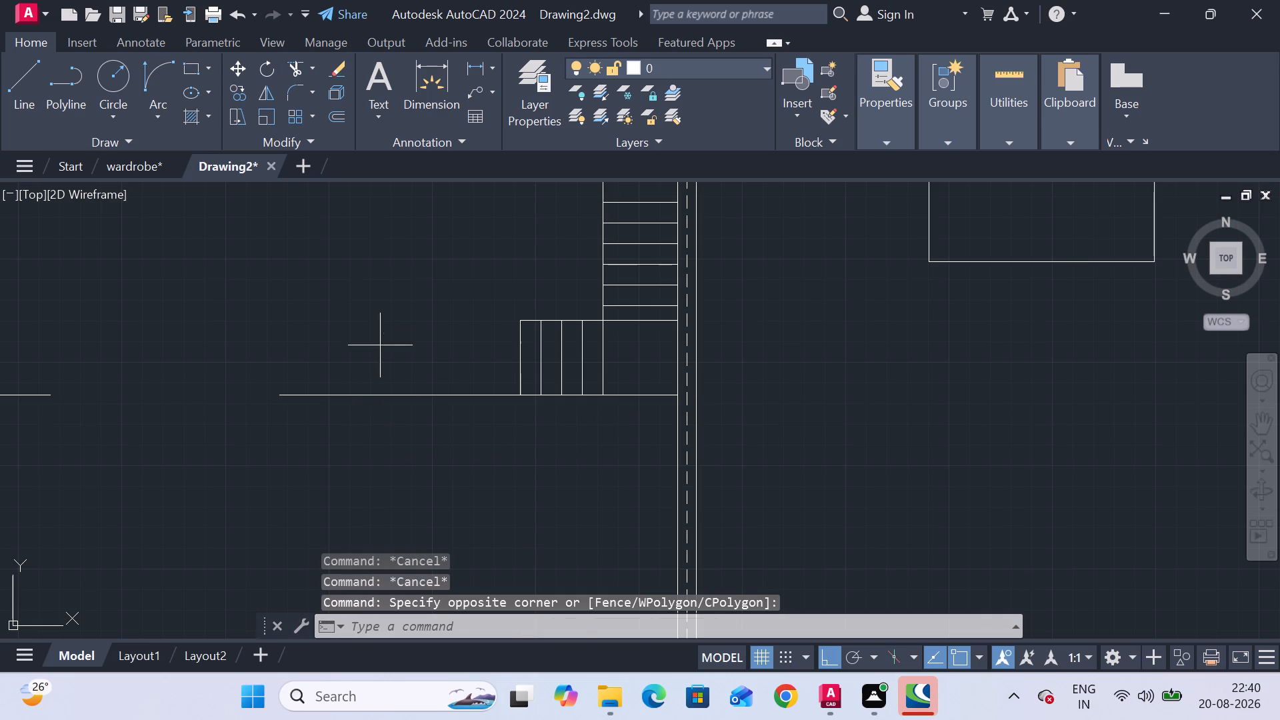
{"action": "left_click", "coordinate": [385, 447]}
{"action": "left_click", "coordinate": [385, 447]}
{"action": "left_click", "coordinate": [388, 467]}
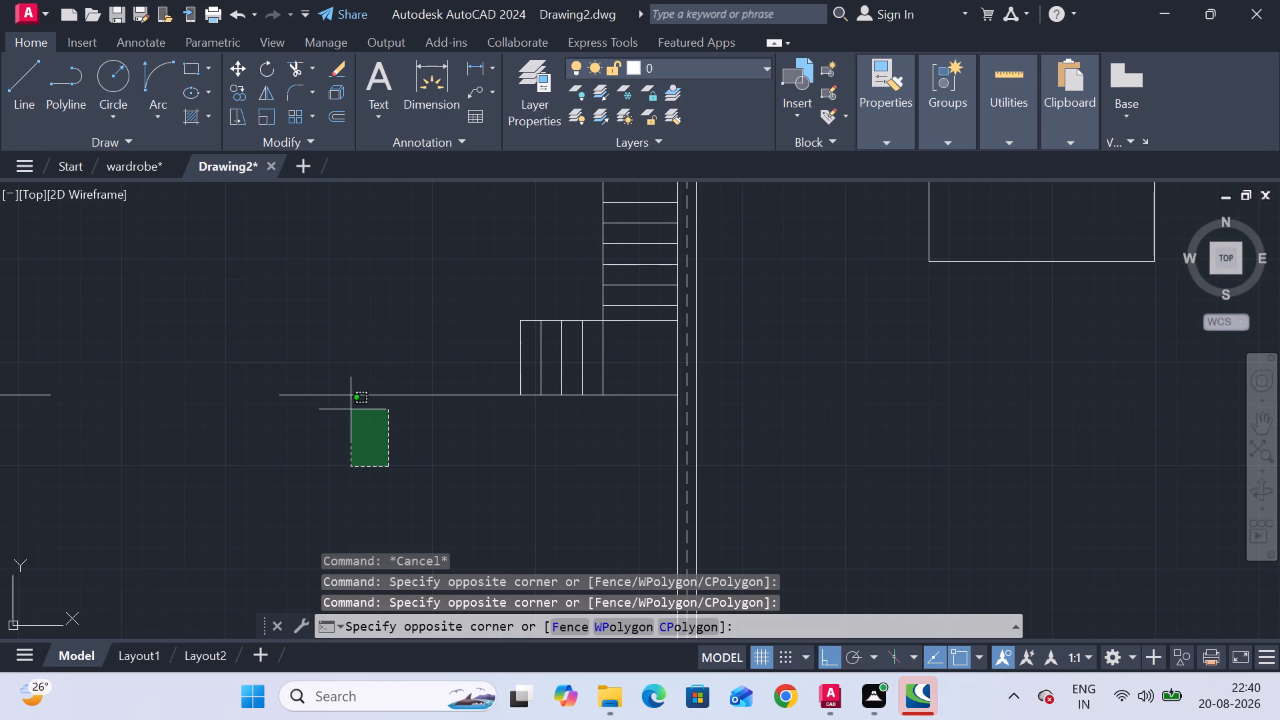
{"action": "left_click", "coordinate": [351, 363]}
{"action": "key", "text": "Delete"}
{"action": "key", "text": "Delete"}
{"action": "key", "text": "Delete"}
{"action": "key", "text": "Delete"}
{"action": "key", "text": "Delete"}
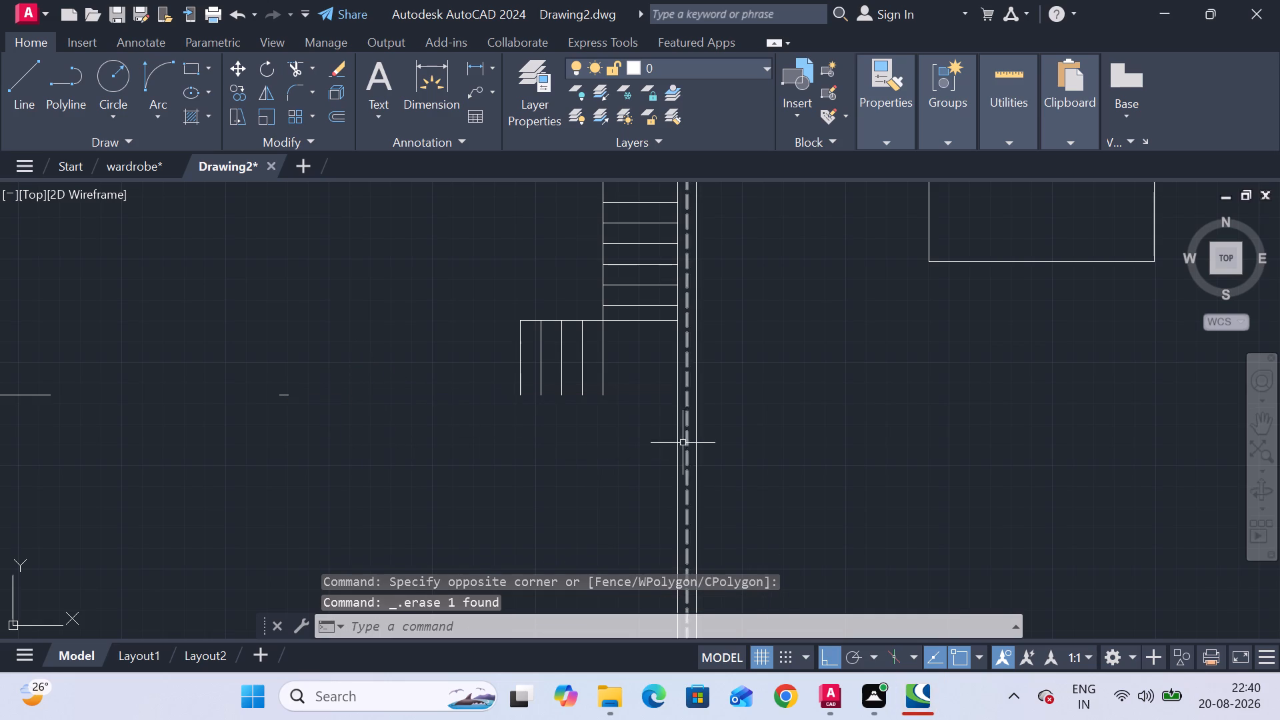
{"action": "key", "text": "Delete"}
{"action": "left_click", "coordinate": [341, 453]}
{"action": "left_click", "coordinate": [229, 330]}
{"action": "key", "text": "Delete"}
{"action": "key", "text": "Delete"}
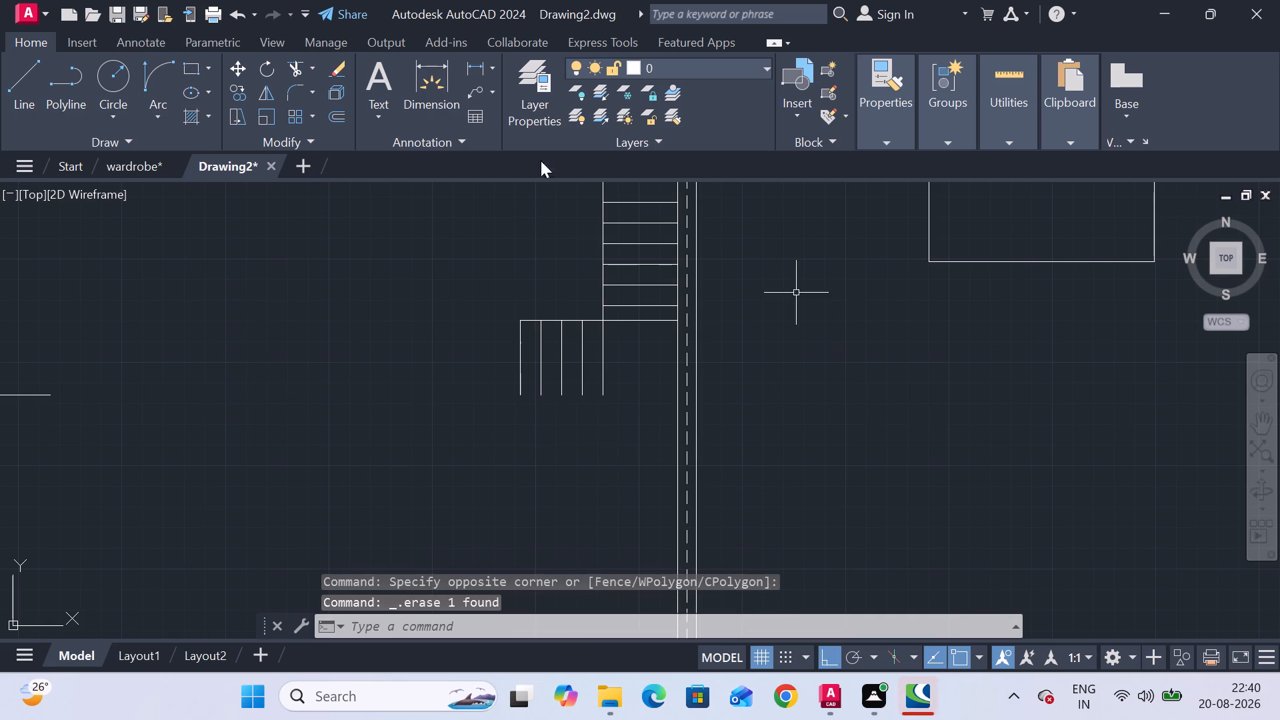
Draw a horizontal line from the outer wall's inner face along the stair base toward the interior: 6'9", continued by a 12'9" segment.
{"action": "left_click", "coordinate": [6, 97]}
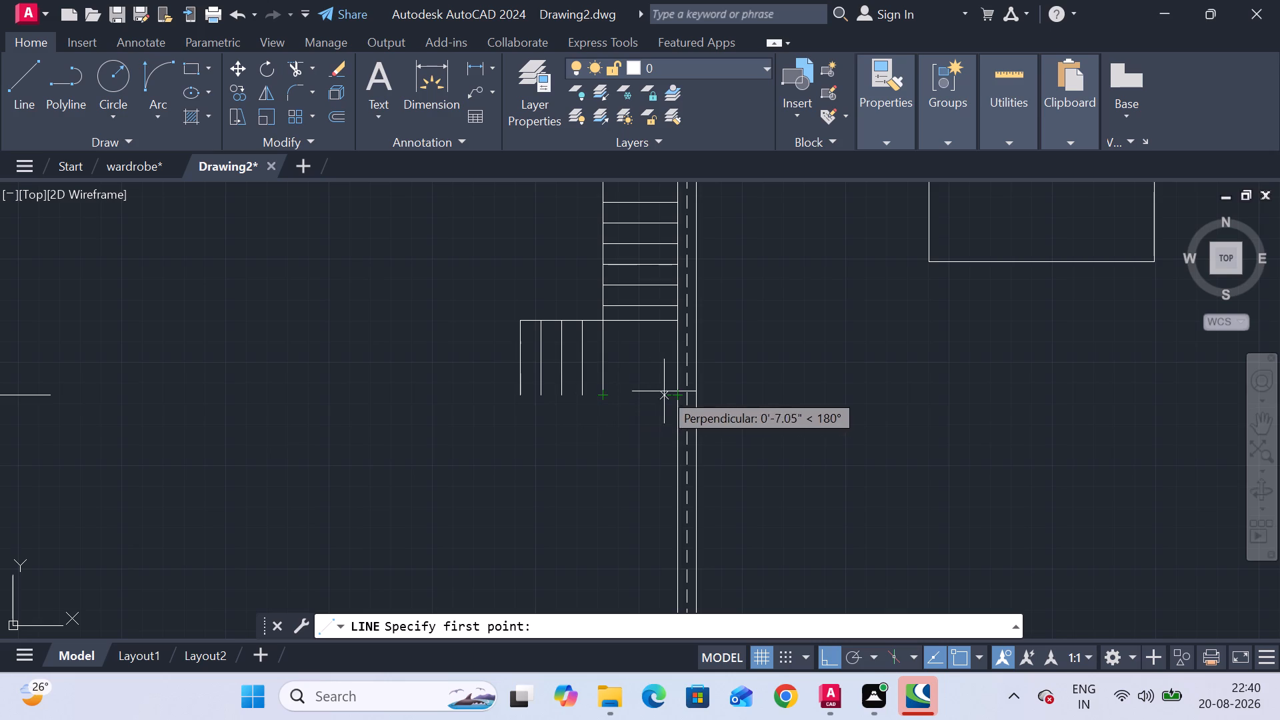
{"action": "left_click", "coordinate": [675, 392]}
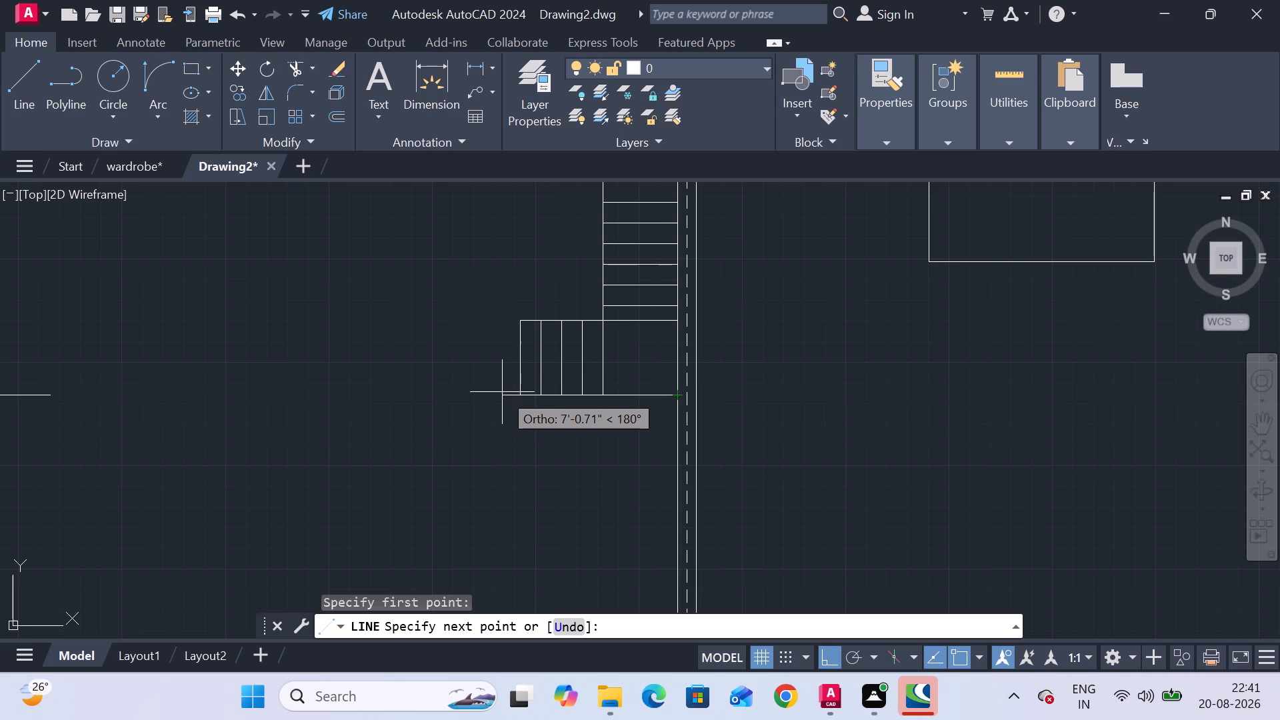
{"action": "type", "text": "12"}
{"action": "key", "text": "BackSpace"}
{"action": "key", "text": "BackSpace"}
{"action": "key", "text": "6"}
{"action": "key", "text": "apostrophe"}
{"action": "key", "text": "9"}
{"action": "key", "text": "shift+quotedbl"}
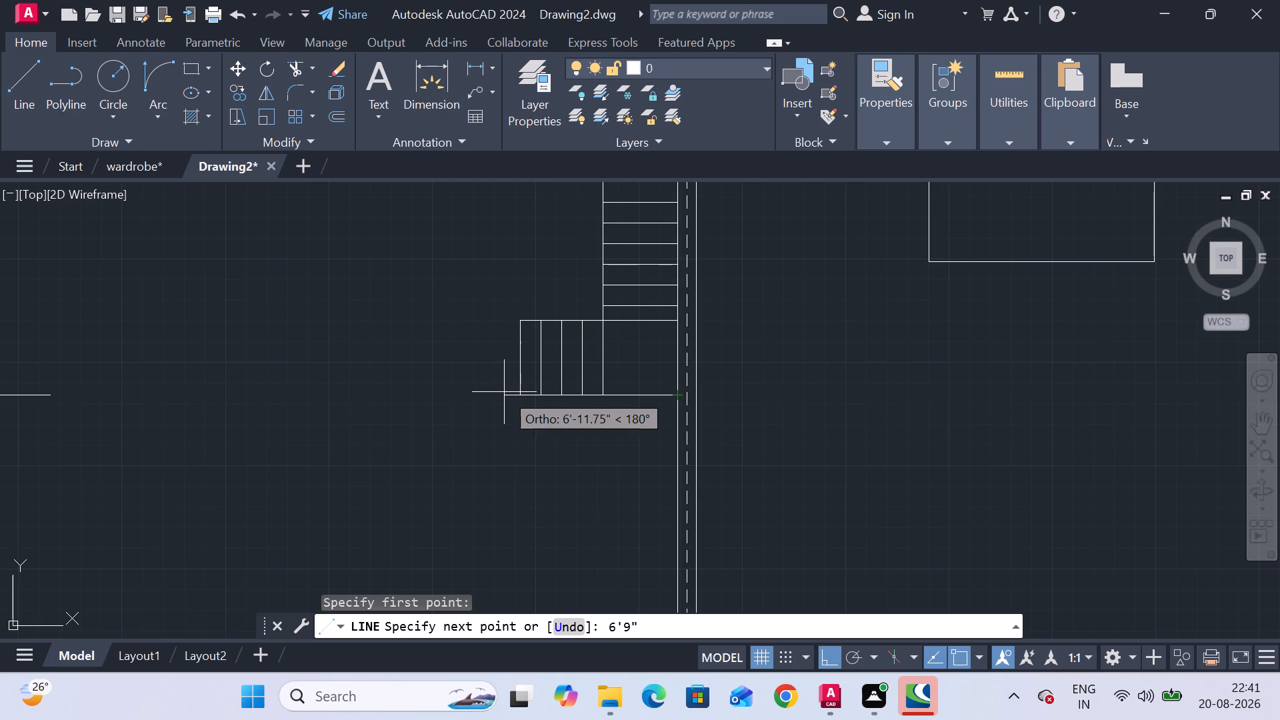
{"action": "key", "text": "Return"}
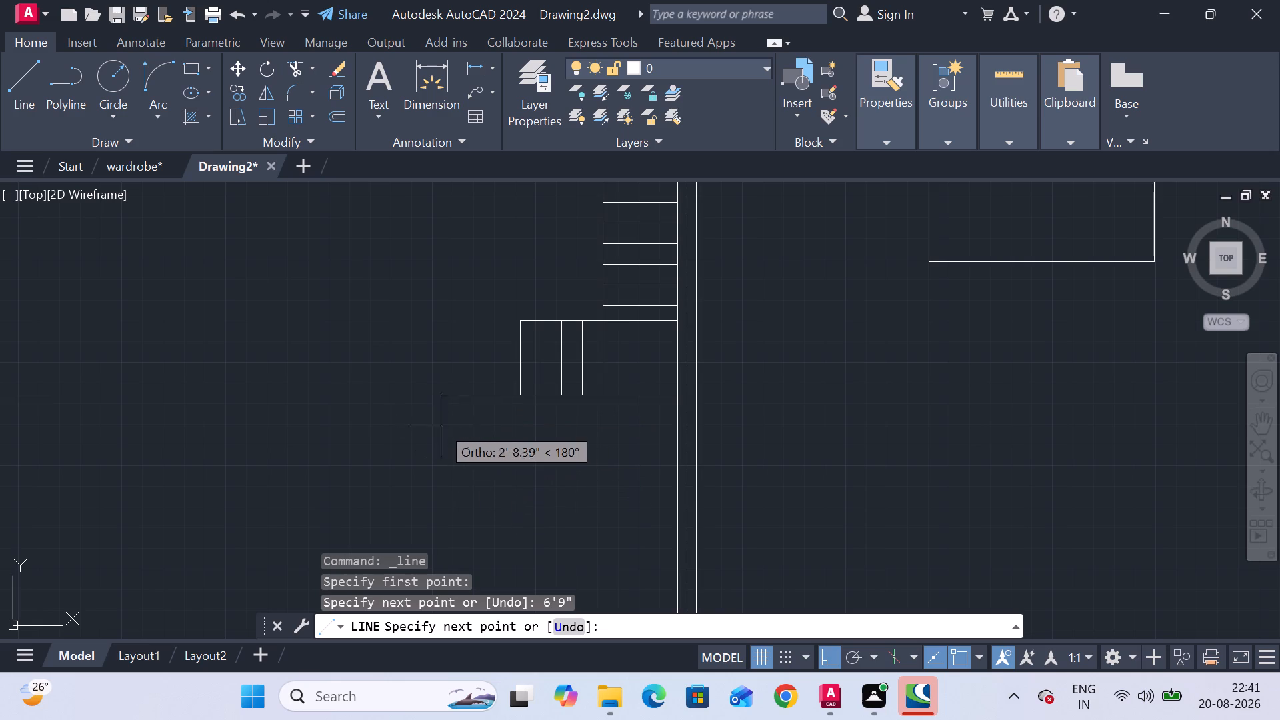
{"action": "type", "text": "12'"}
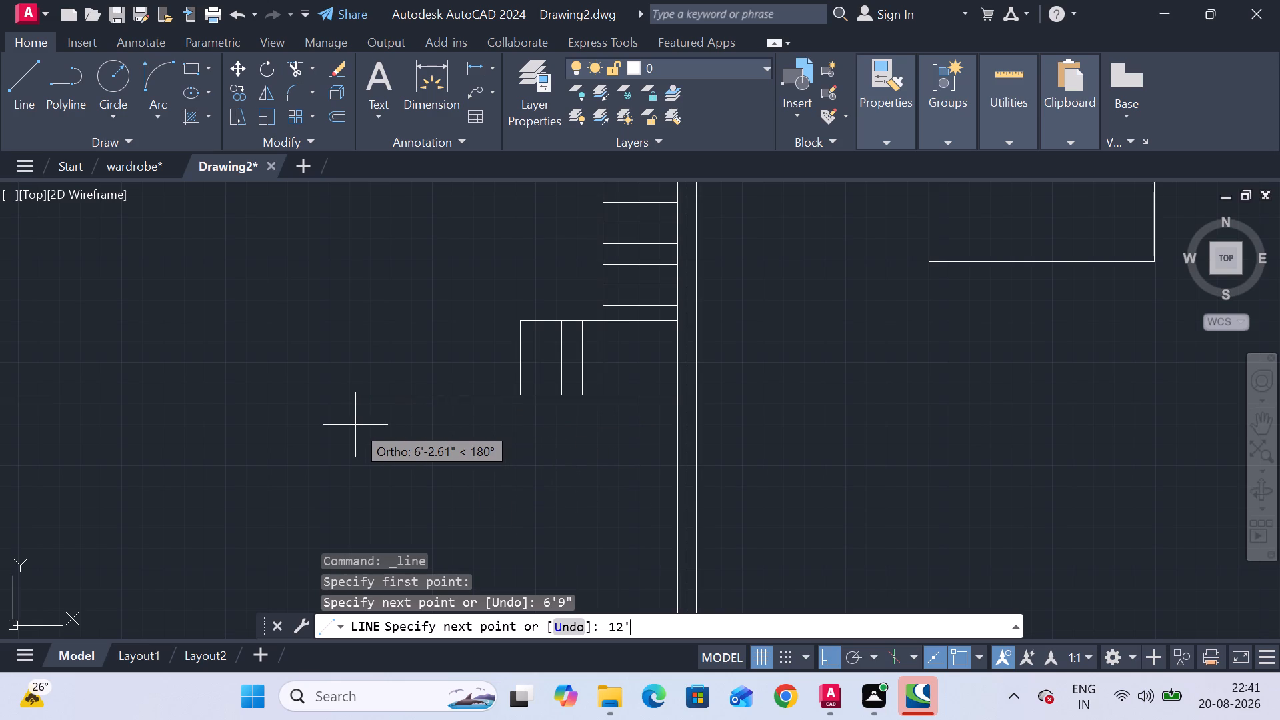
{"action": "key", "text": "9"}
{"action": "key", "text": "shift+quotedbl"}
{"action": "key", "text": "Return"}
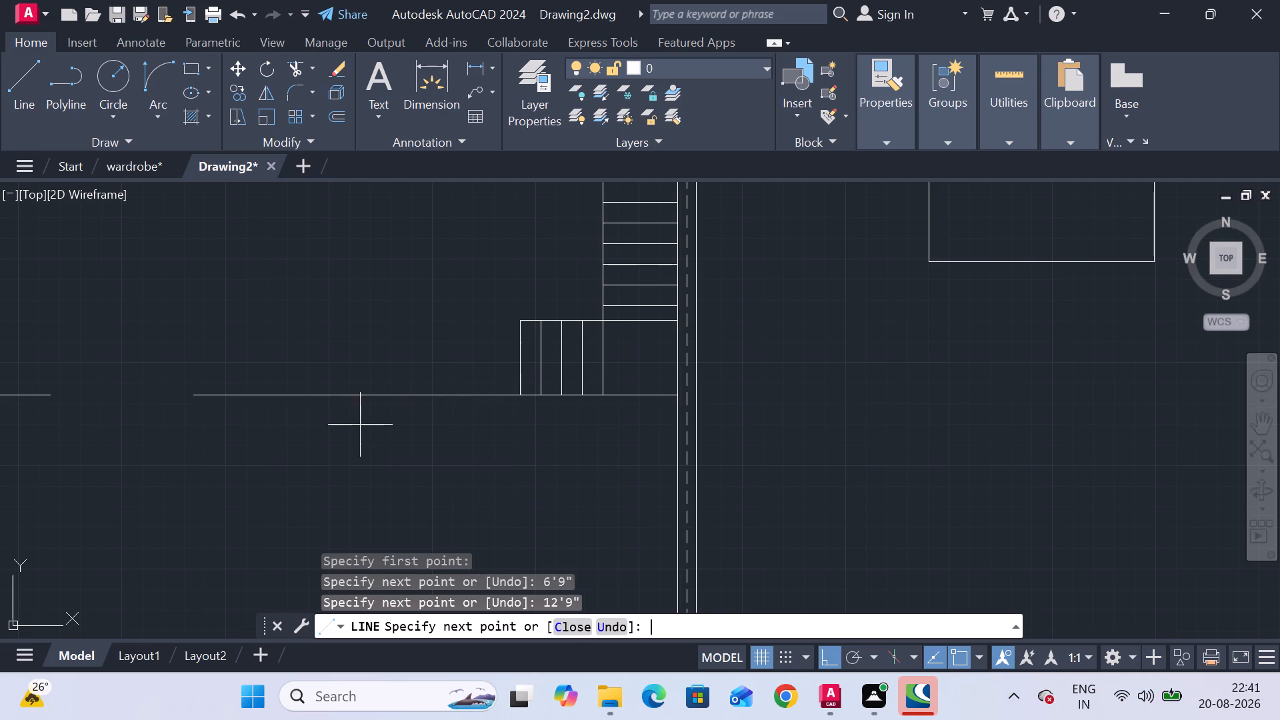
Continue the line vertically downward from the inner end of the 12'9" segment.
{"action": "scroll", "coordinate": [221, 488], "scroll_direction": "down", "scroll_amount": 1}
{"action": "middle_click_drag", "start_coordinate": [221, 488], "coordinate": [261, 381]}
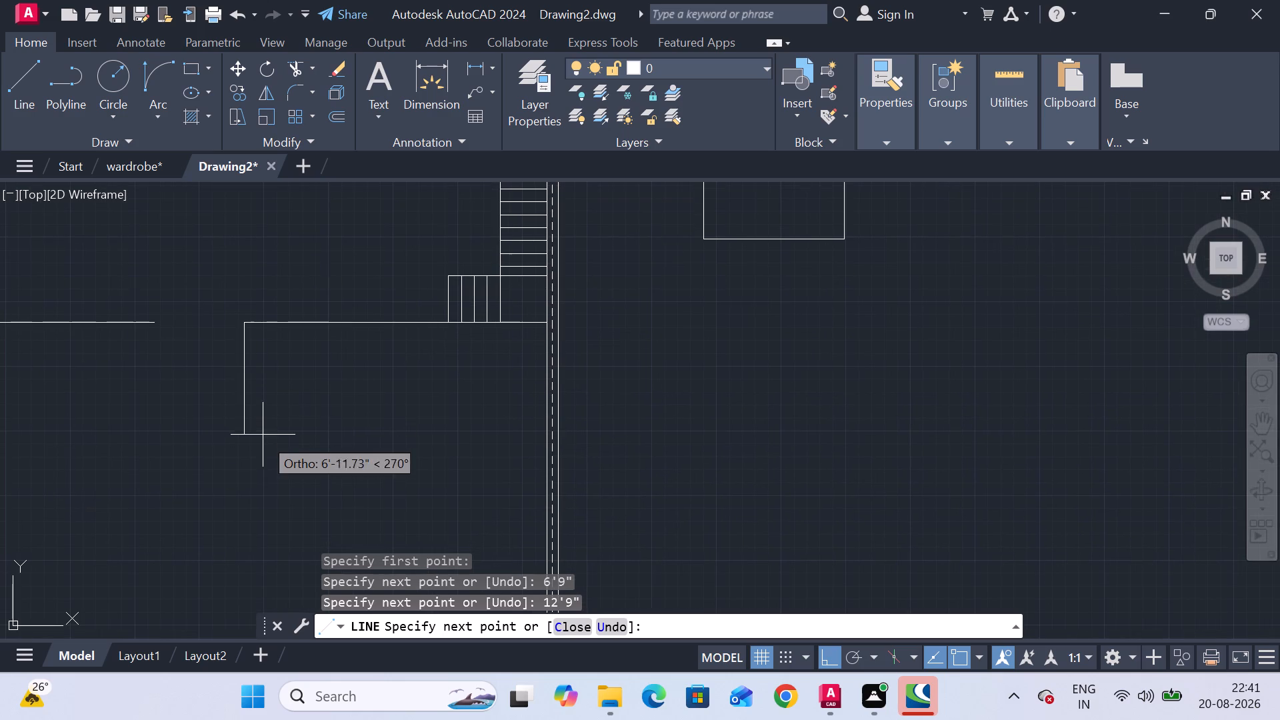
{"action": "middle_click_drag", "start_coordinate": [263, 453], "coordinate": [417, 485]}
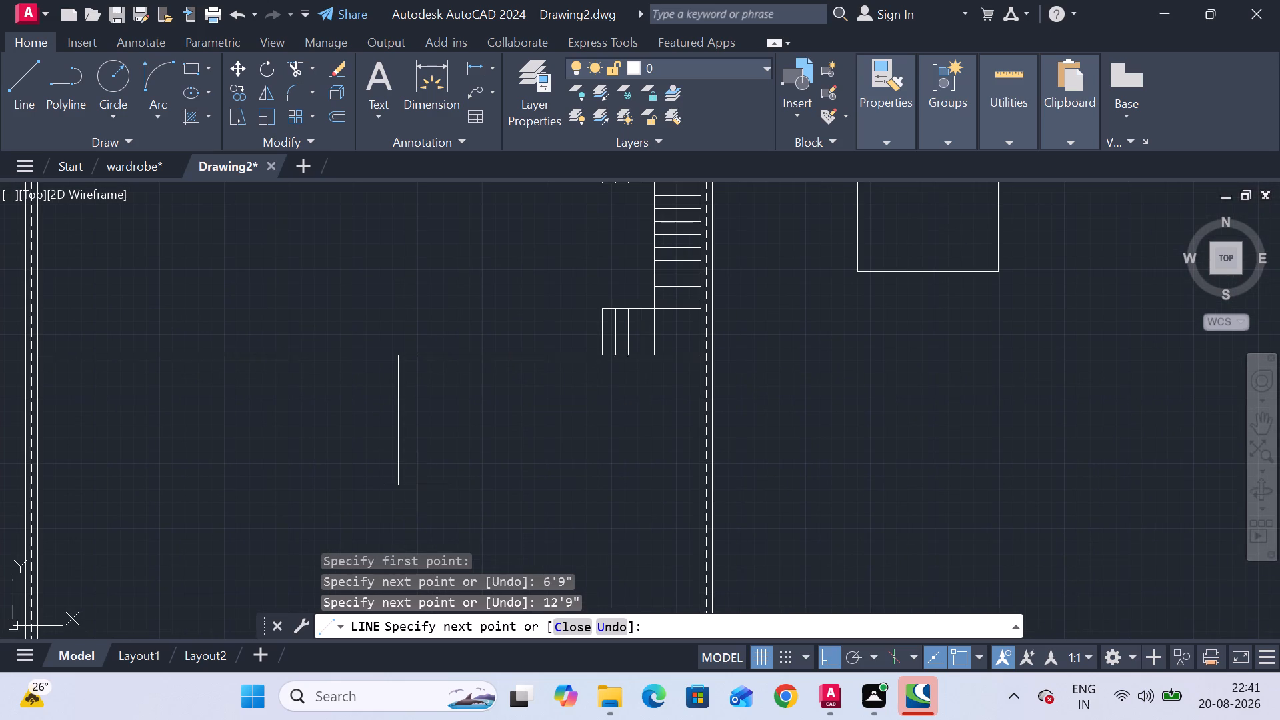
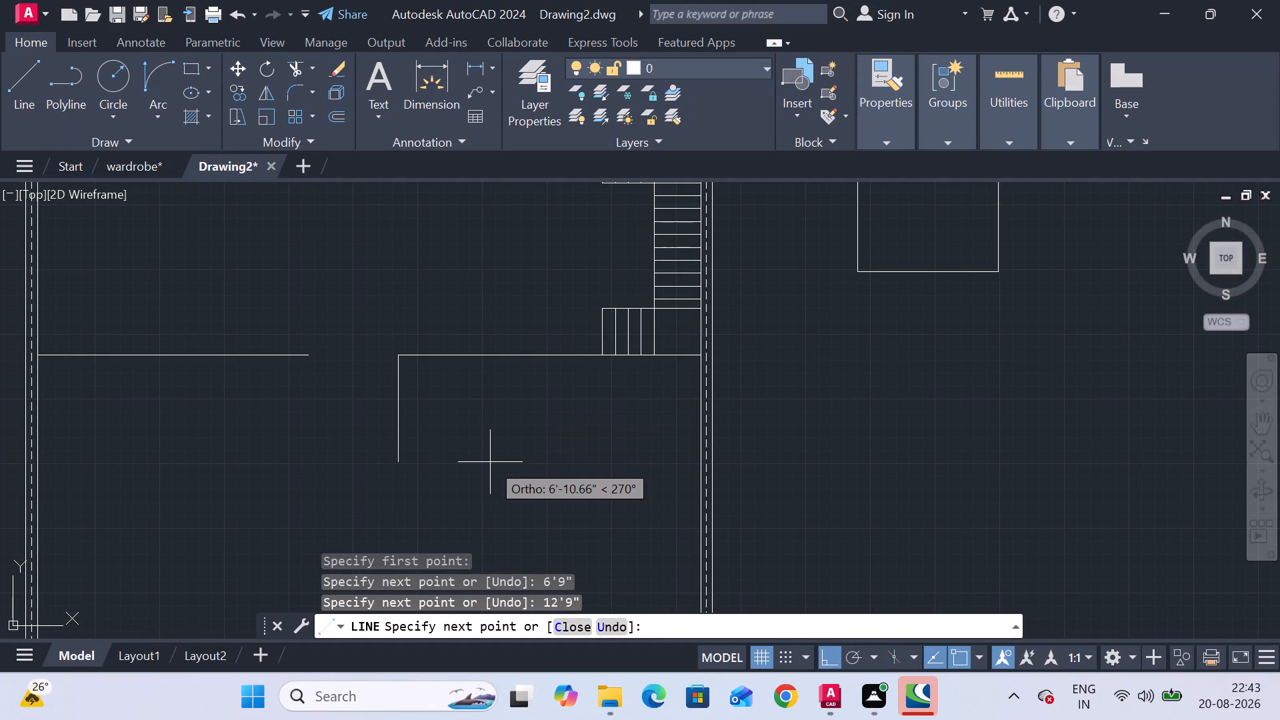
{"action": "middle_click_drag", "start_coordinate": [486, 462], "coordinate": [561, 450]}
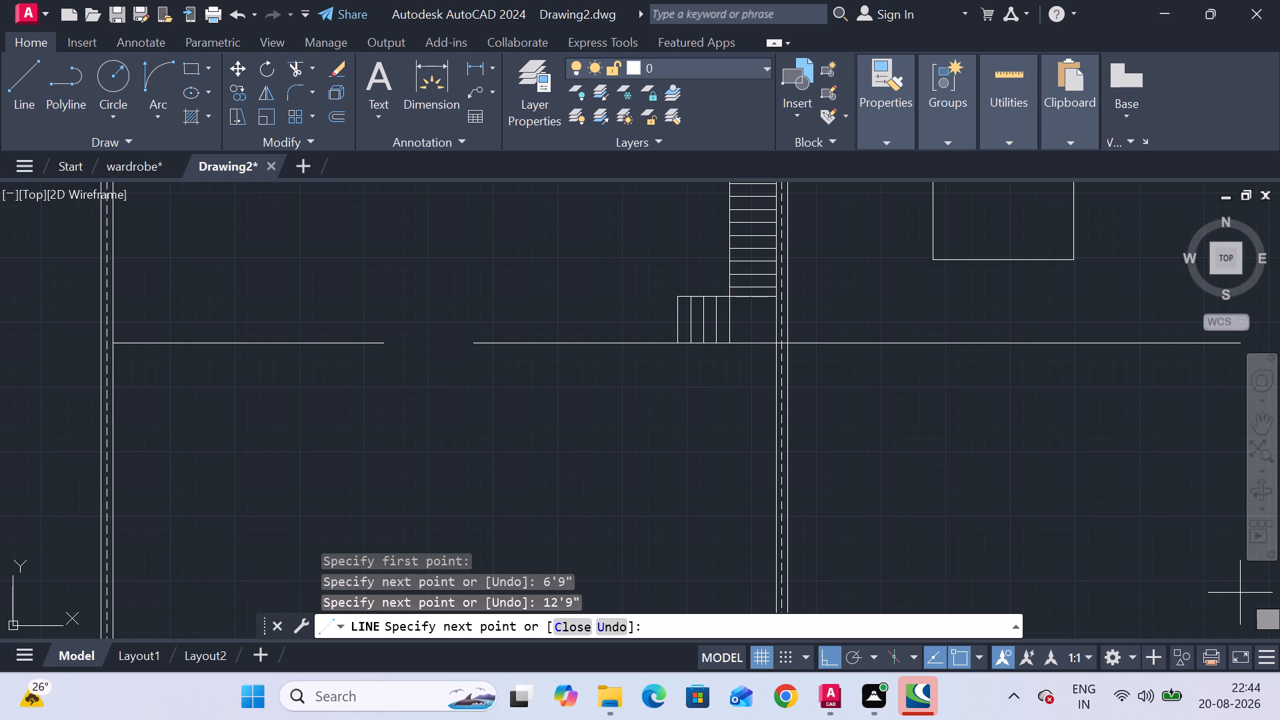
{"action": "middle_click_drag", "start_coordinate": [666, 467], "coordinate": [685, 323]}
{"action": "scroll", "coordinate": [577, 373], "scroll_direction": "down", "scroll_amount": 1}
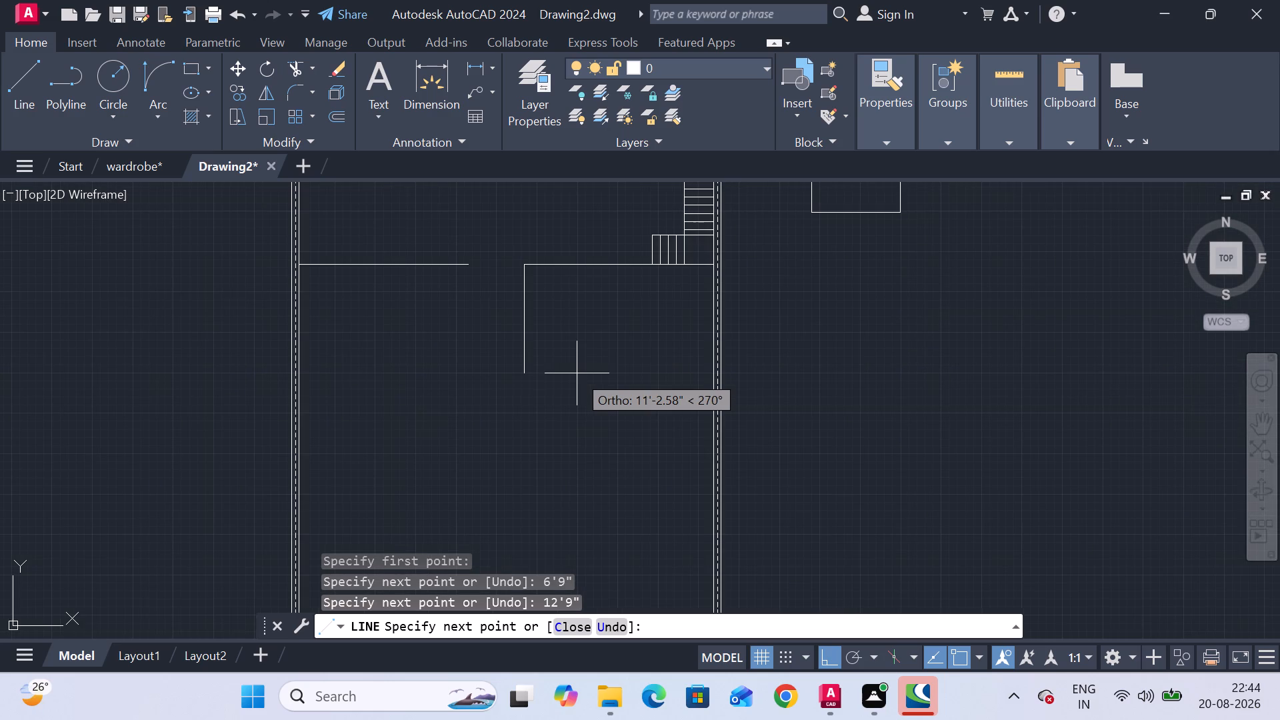
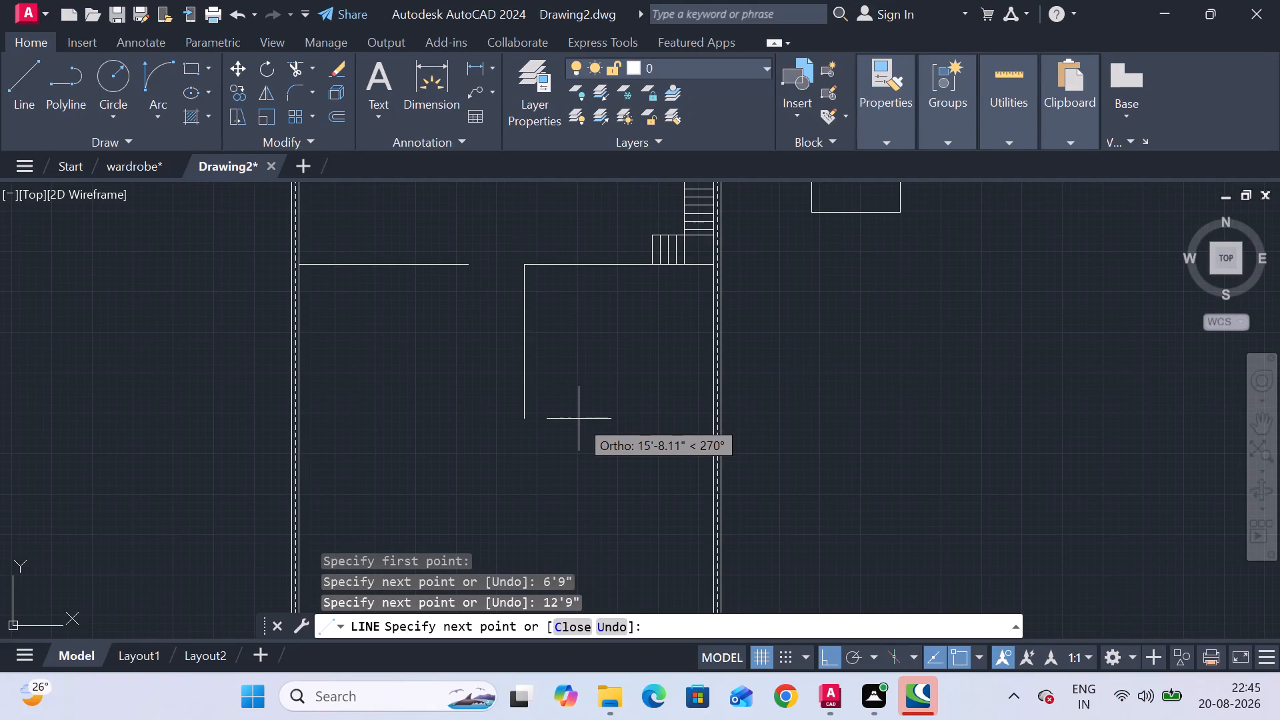
Continue the room's wall line below the staircase 15' downward, and 12'9" across toward the right-hand outer wall.
{"action": "type", "text": "15"}
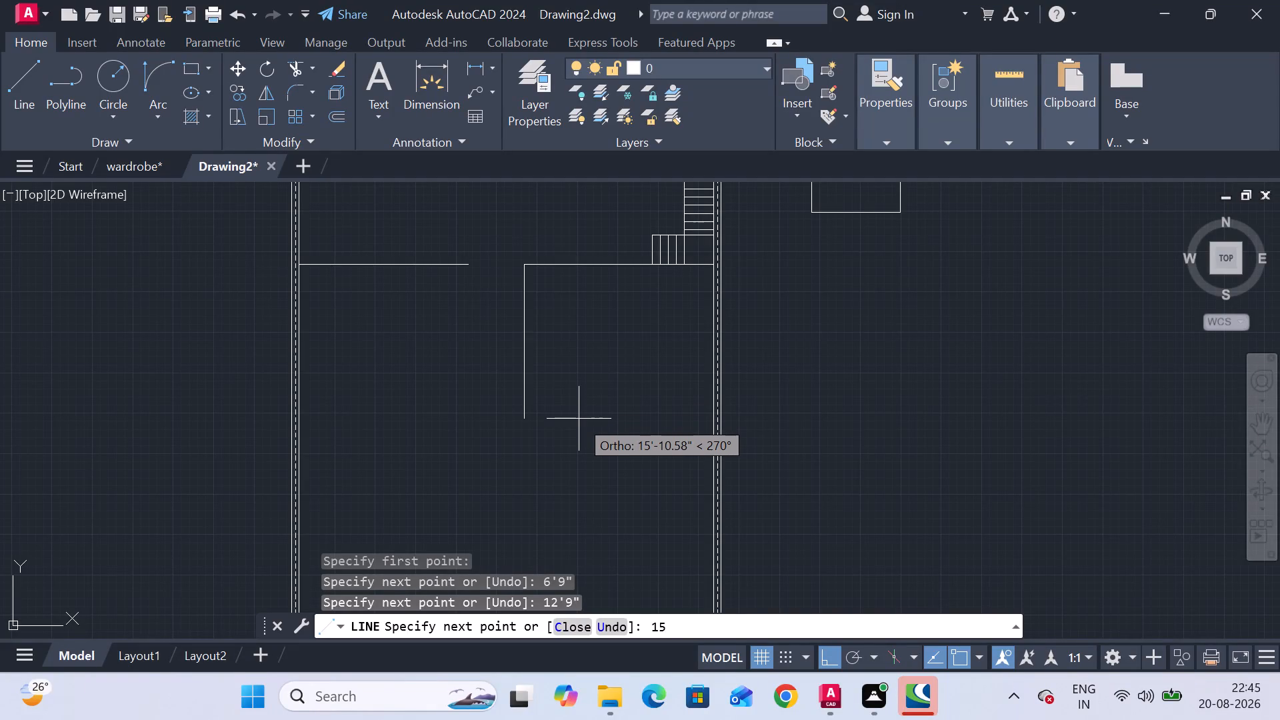
{"action": "key", "text": "apostrophe"}
{"action": "key", "text": "Return"}
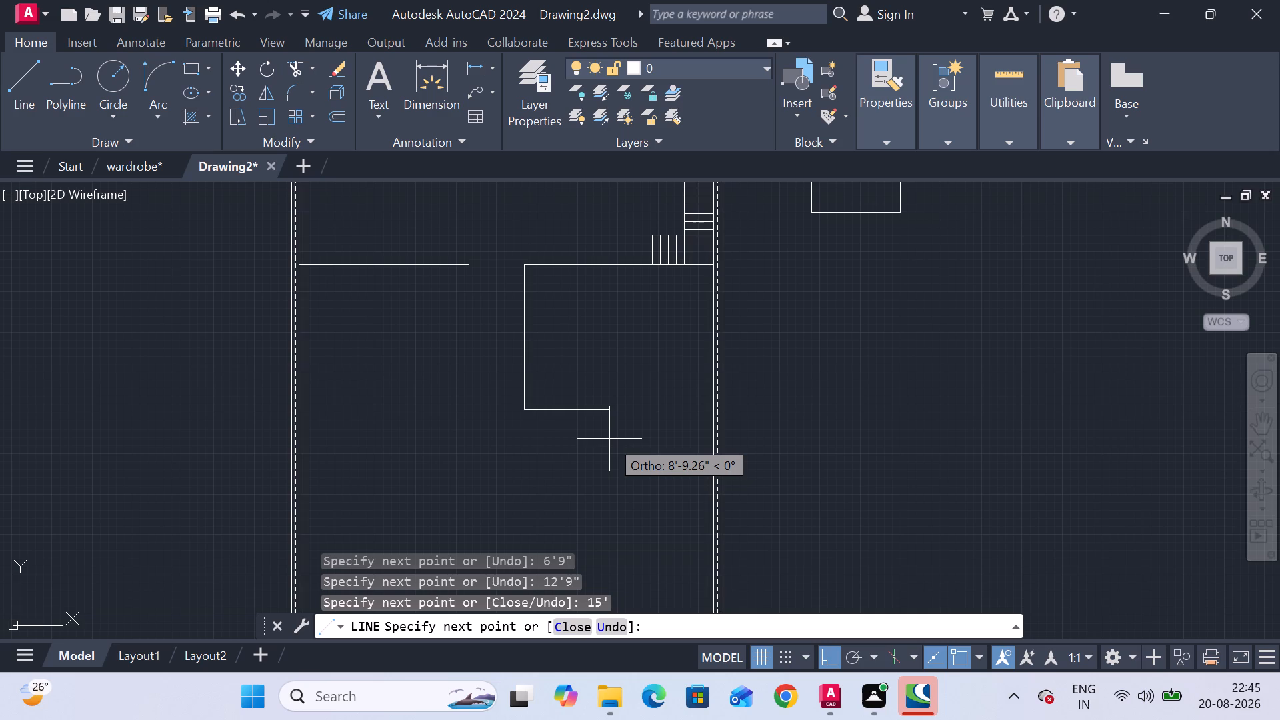
{"action": "type", "text": "12'"}
{"action": "key", "text": "9"}
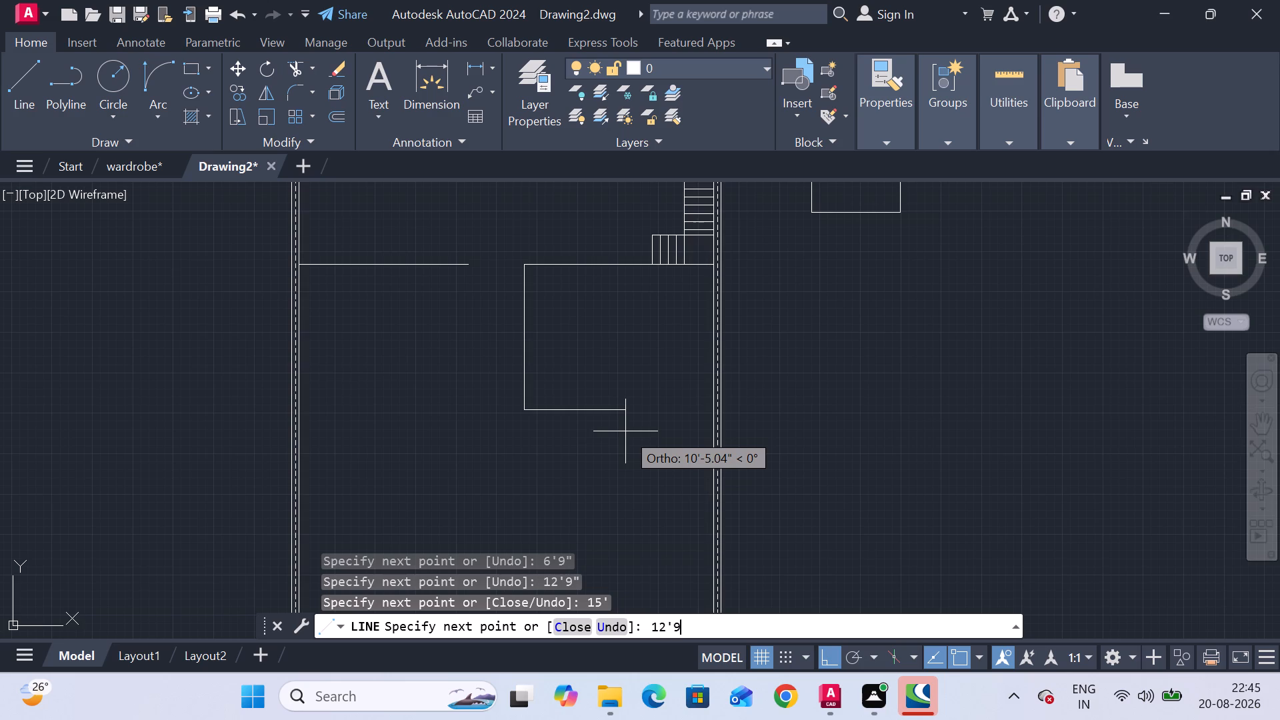
{"action": "key", "text": "shift+quotedbl"}
{"action": "key", "text": "Return"}
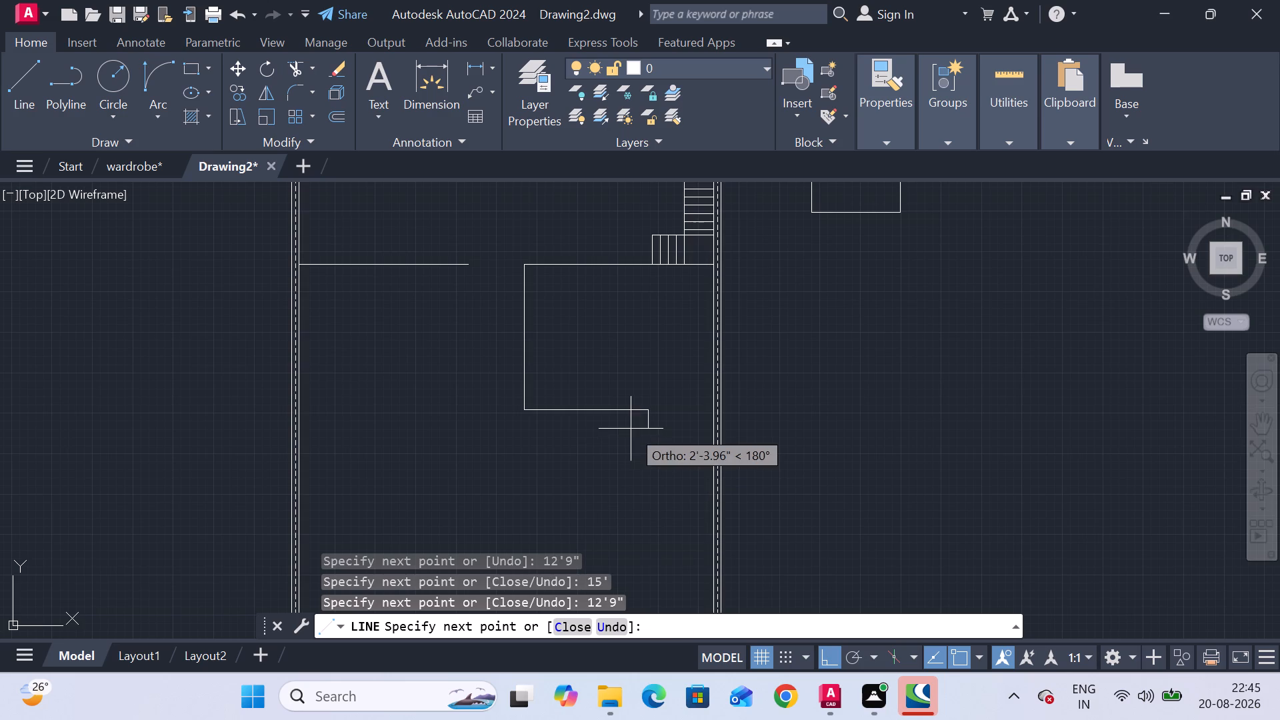
Continue the wall line 11' downward and across to the inner face of the right-hand outer wall, ending the line.
{"action": "middle_click_drag", "start_coordinate": [634, 465], "coordinate": [617, 402]}
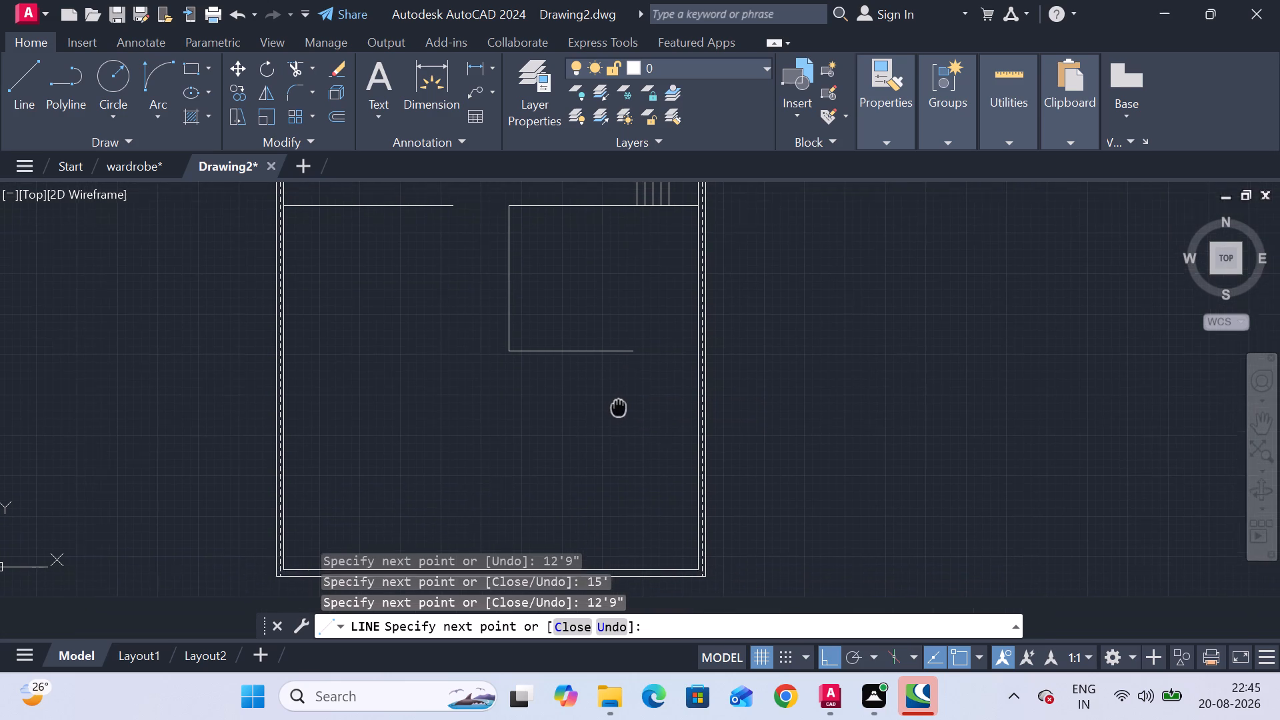
{"action": "middle_click_drag", "start_coordinate": [617, 402], "coordinate": [617, 401]}
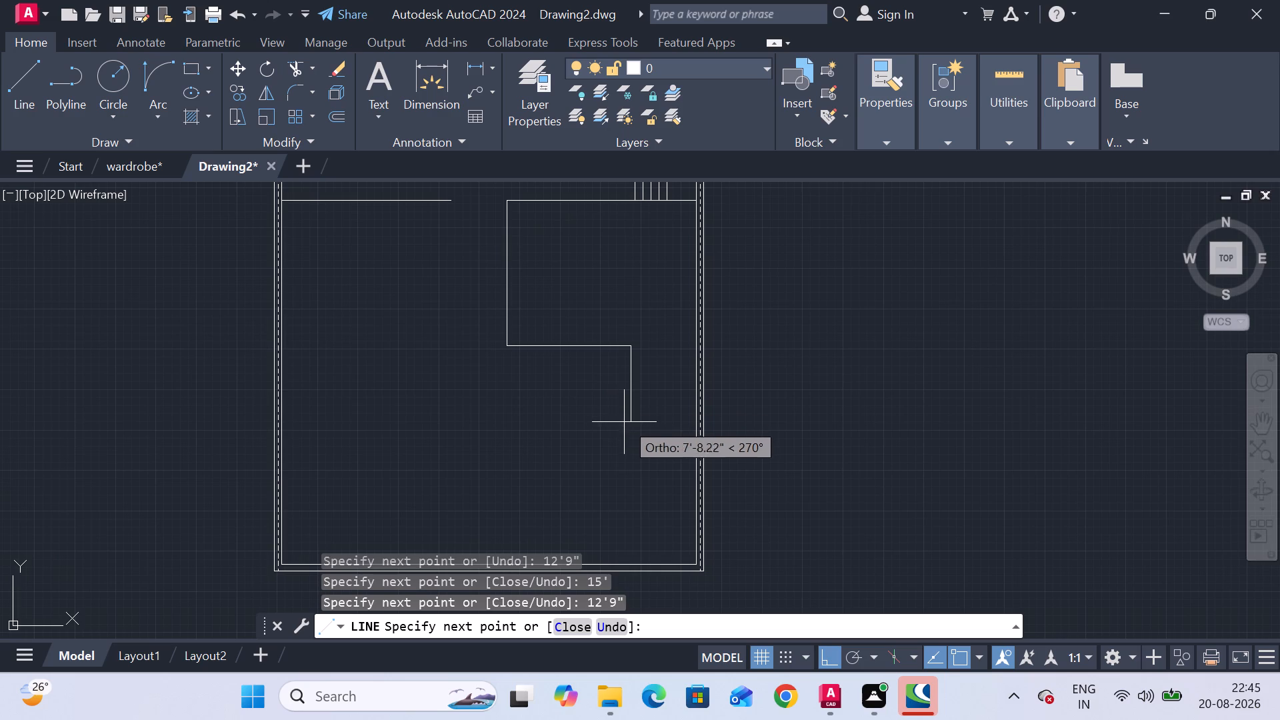
{"action": "type", "text": "11'"}
{"action": "key", "text": "Return"}
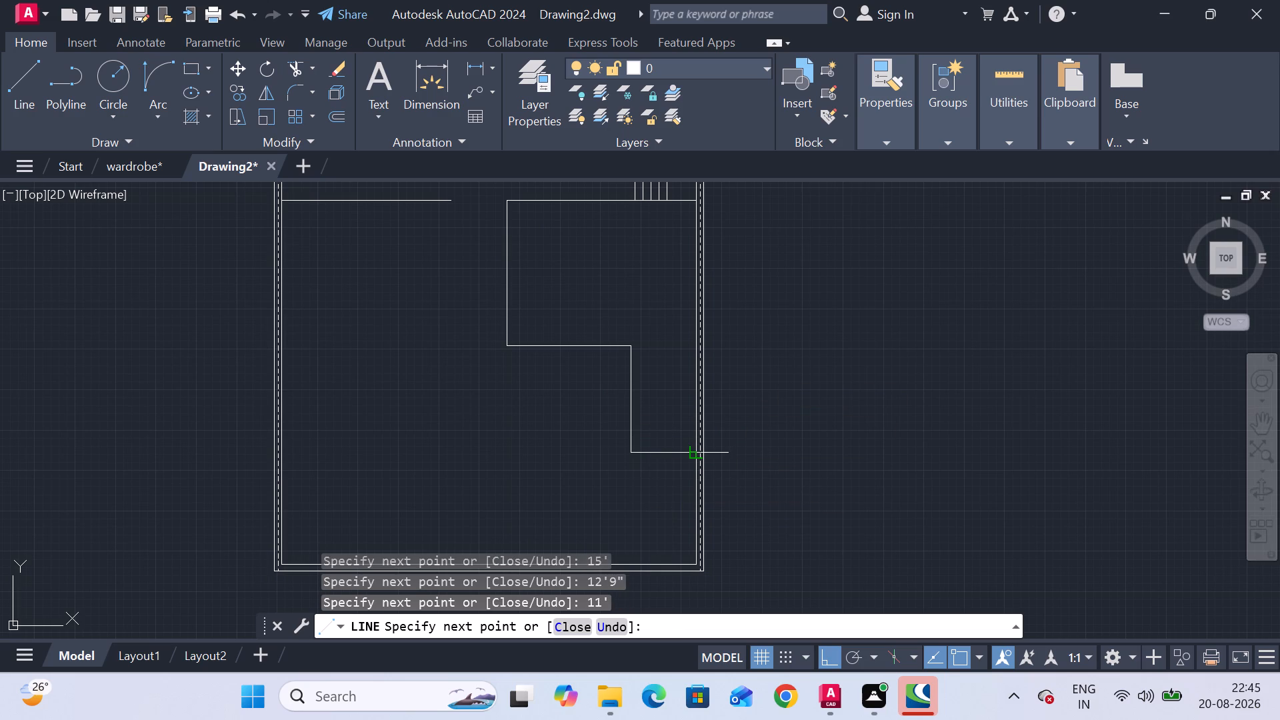
{"action": "scroll", "coordinate": [697, 453], "scroll_direction": "up", "scroll_amount": 5}
{"action": "left_click", "coordinate": [696, 463]}
{"action": "scroll", "coordinate": [702, 470], "scroll_direction": "down", "scroll_amount": 1}
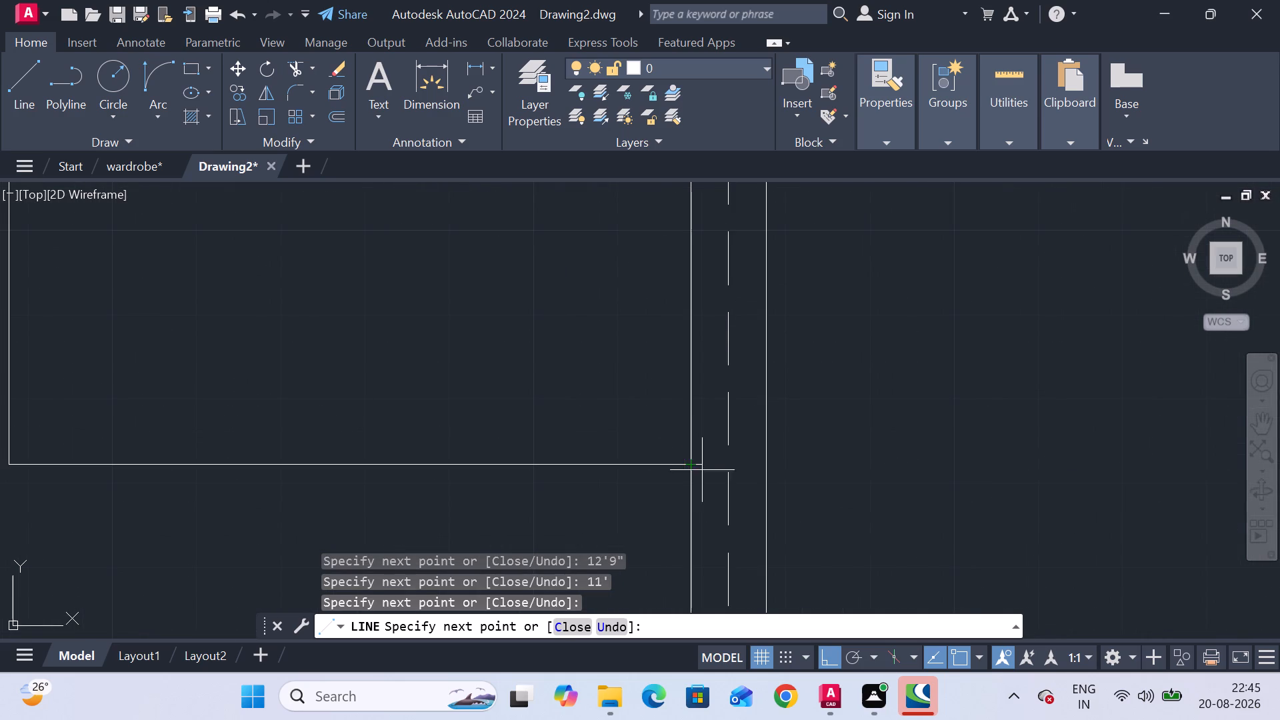
{"action": "scroll", "coordinate": [702, 470], "scroll_direction": "down", "scroll_amount": 3}
{"action": "key", "text": "Escape"}
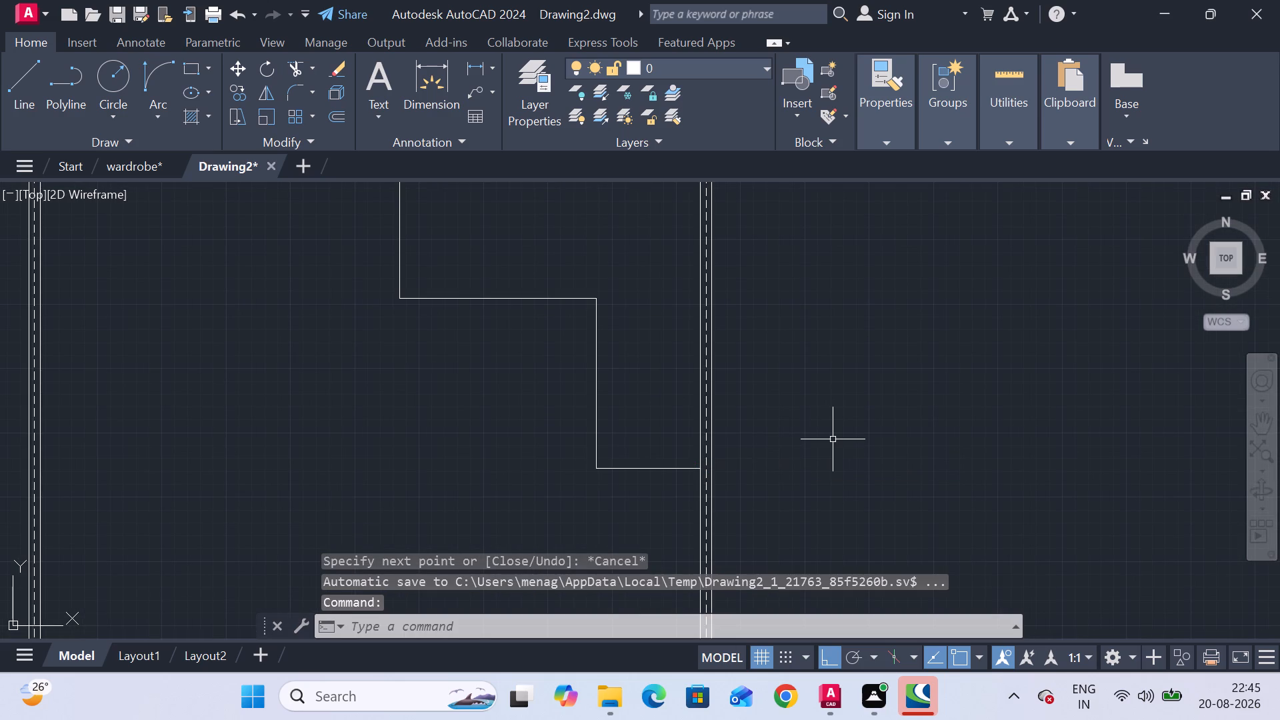
Draw a line 7' down the outer wall's inner face from the room's upper corner below the staircase.
{"action": "scroll", "coordinate": [802, 441], "scroll_direction": "down", "scroll_amount": 2}
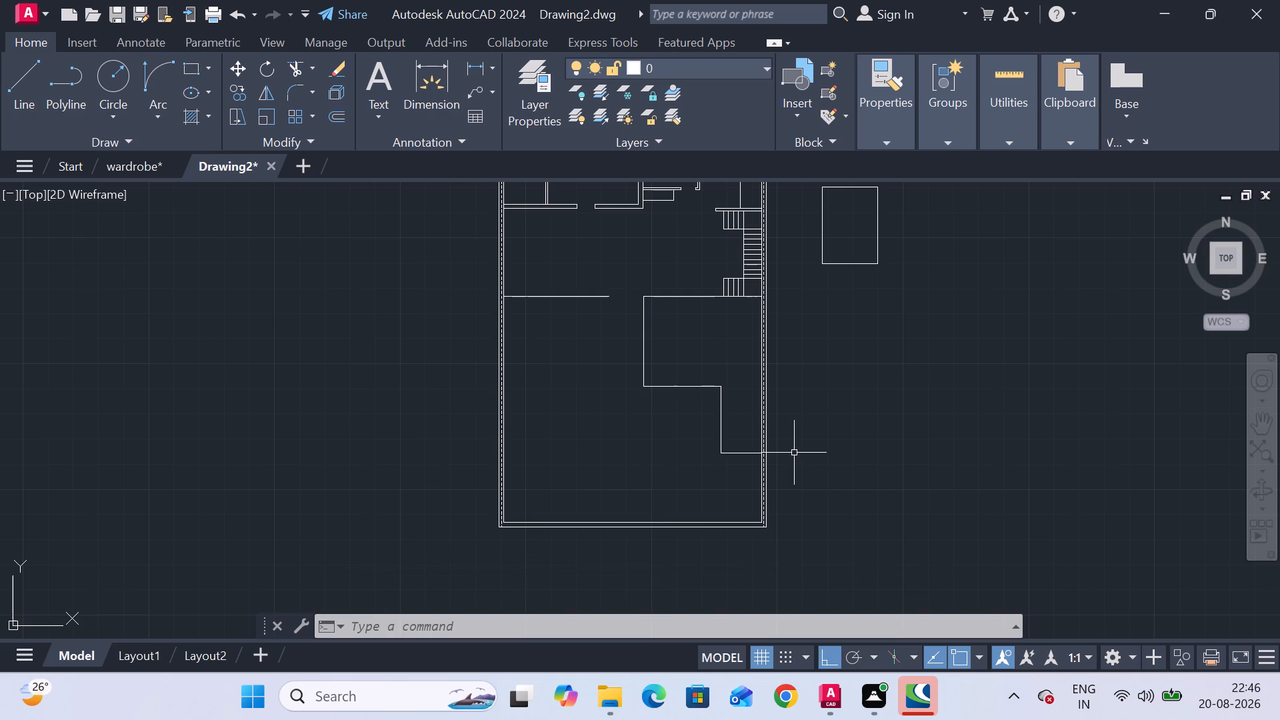
{"action": "scroll", "coordinate": [751, 439], "scroll_direction": "up", "scroll_amount": 2}
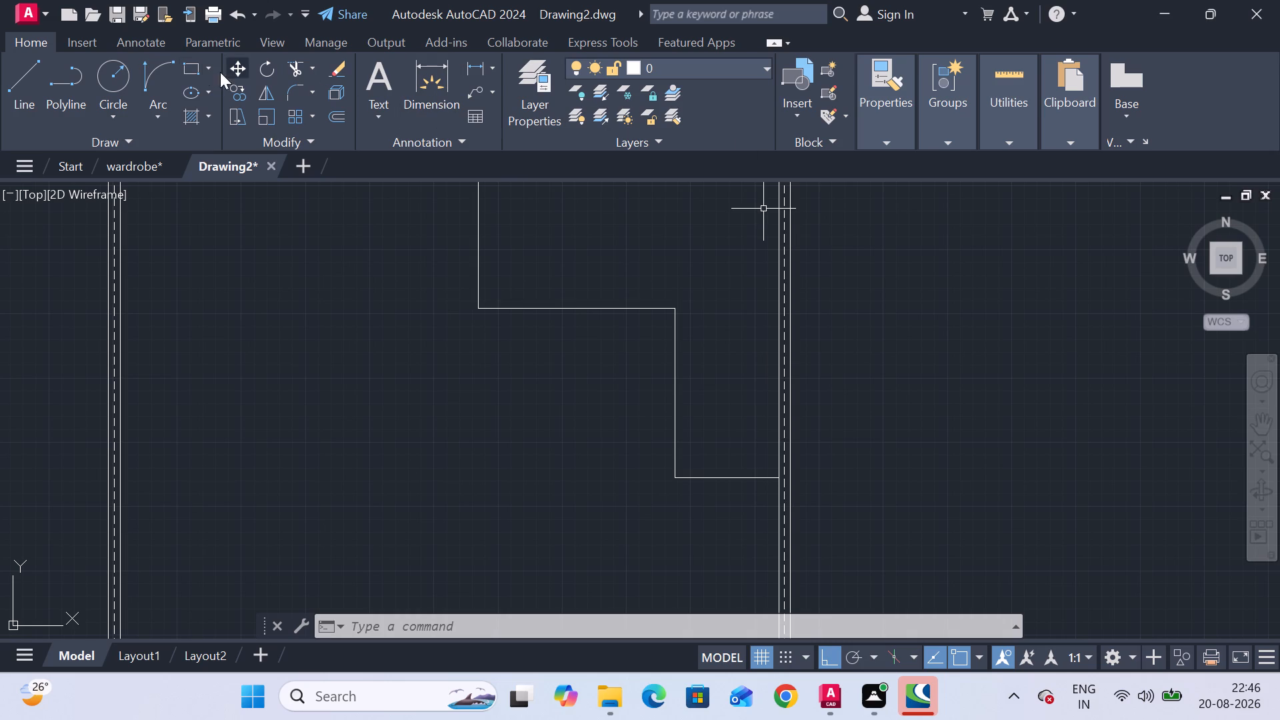
{"action": "left_click", "coordinate": [14, 93]}
{"action": "scroll", "coordinate": [529, 329], "scroll_direction": "down", "scroll_amount": 1}
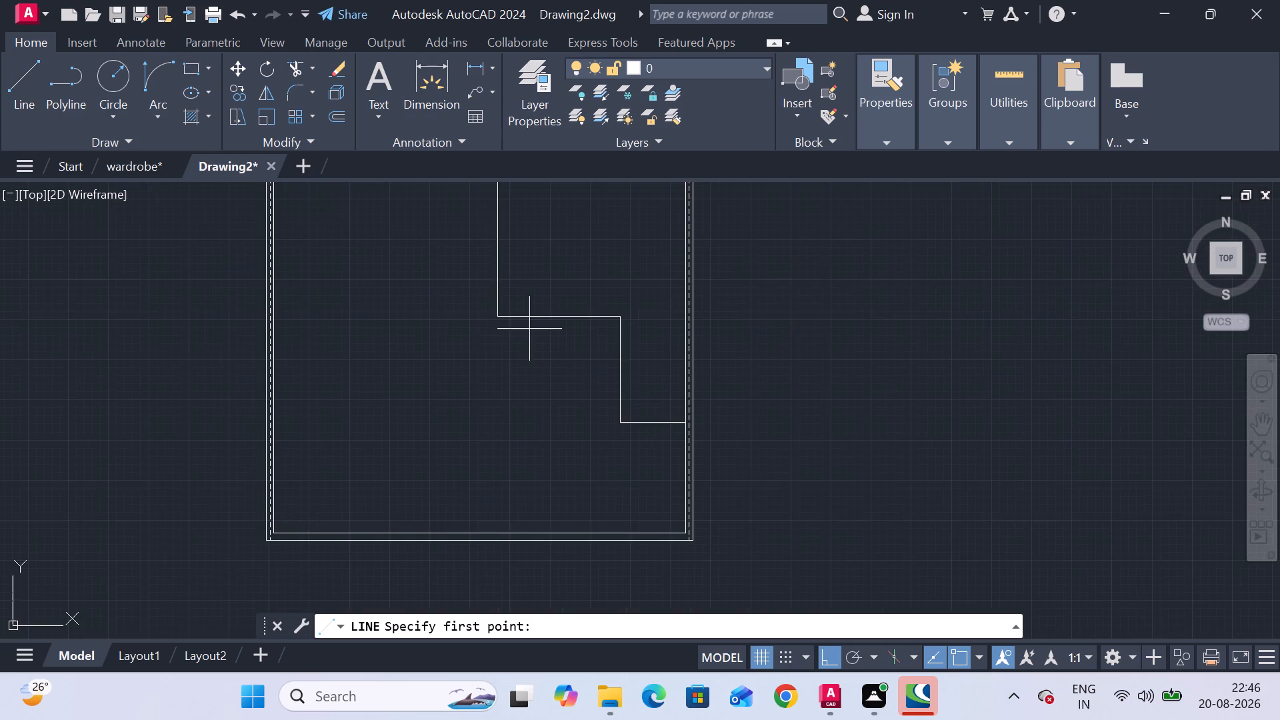
{"action": "middle_click_drag", "start_coordinate": [529, 329], "coordinate": [435, 397]}
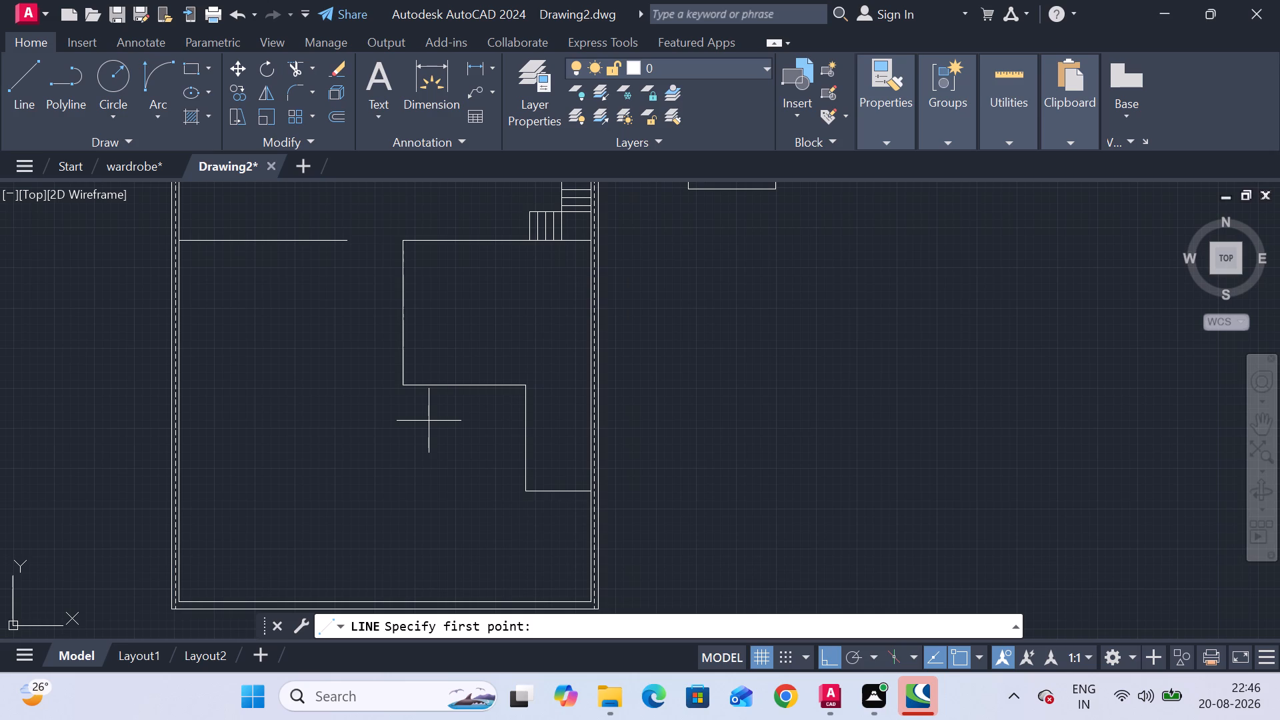
{"action": "scroll", "coordinate": [571, 257], "scroll_direction": "up", "scroll_amount": 2}
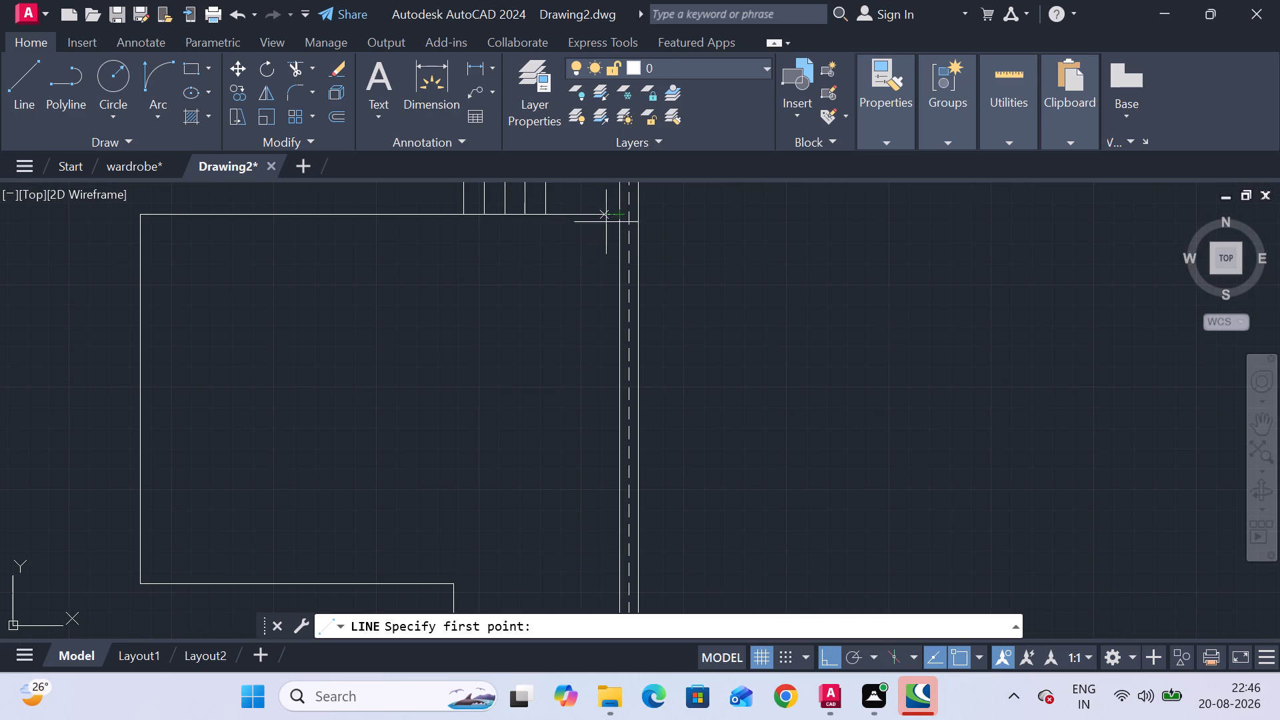
{"action": "left_click", "coordinate": [615, 214]}
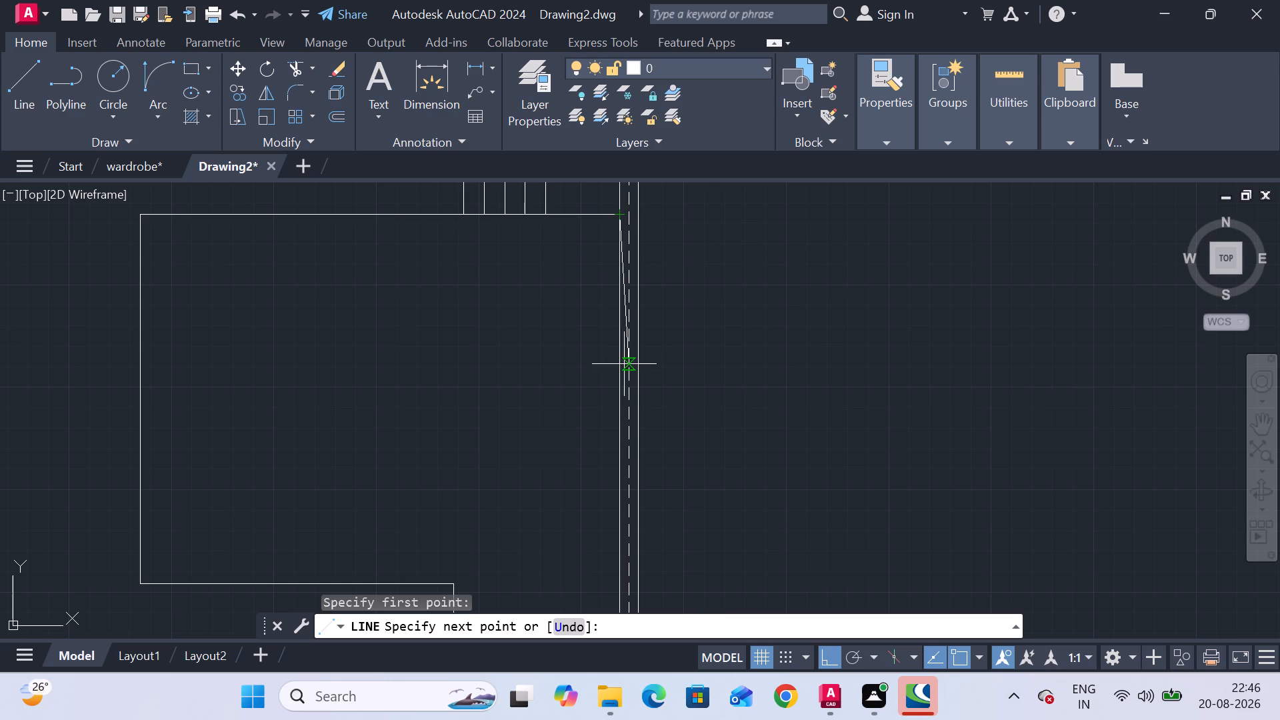
{"action": "type", "text": "7'"}
{"action": "key", "text": "Return"}
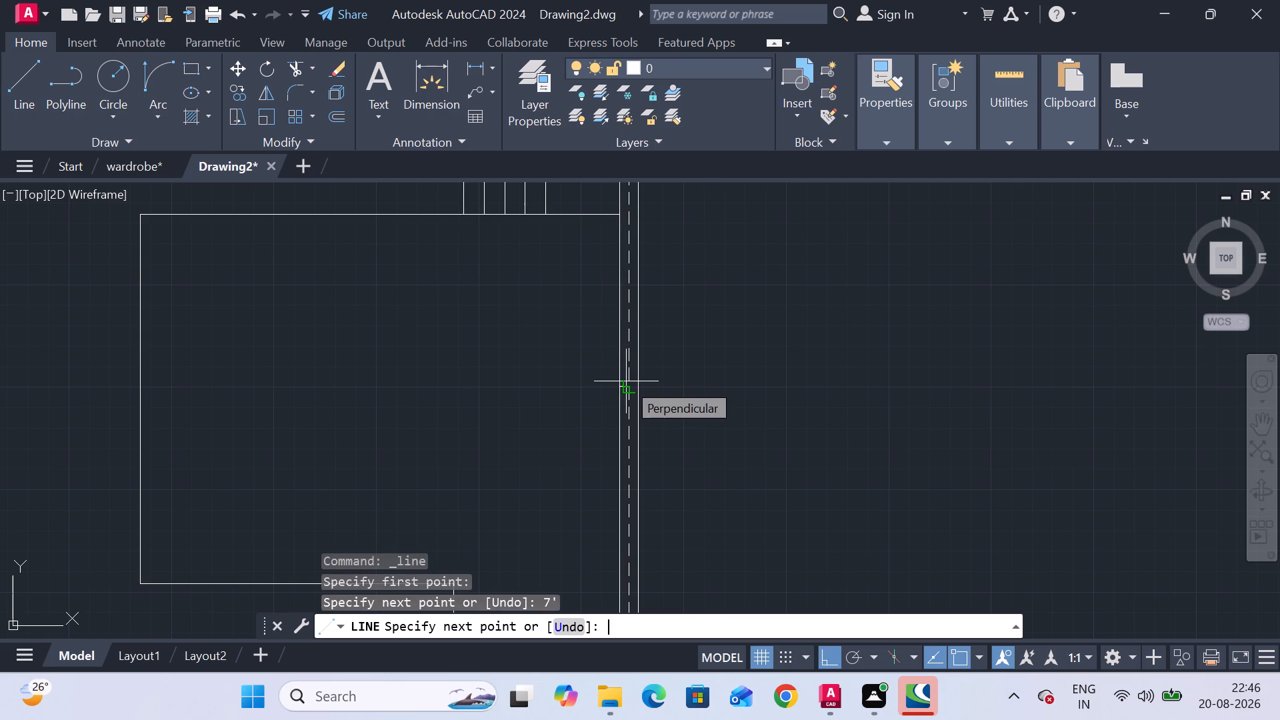
Extend the line with a short horizontal segment from the 7' point on the outer wall into the room, and end it.
{"action": "scroll", "coordinate": [549, 432], "scroll_direction": "down", "scroll_amount": 1}
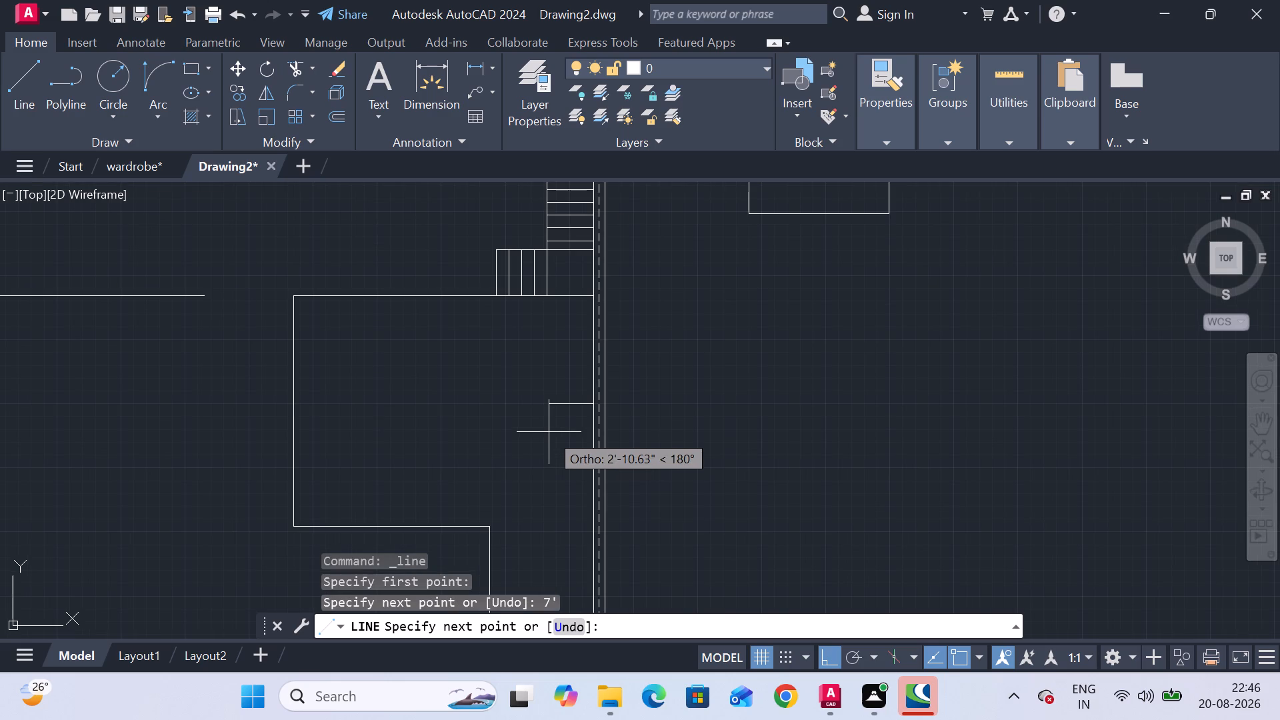
{"action": "middle_click_drag", "start_coordinate": [549, 432], "coordinate": [545, 383]}
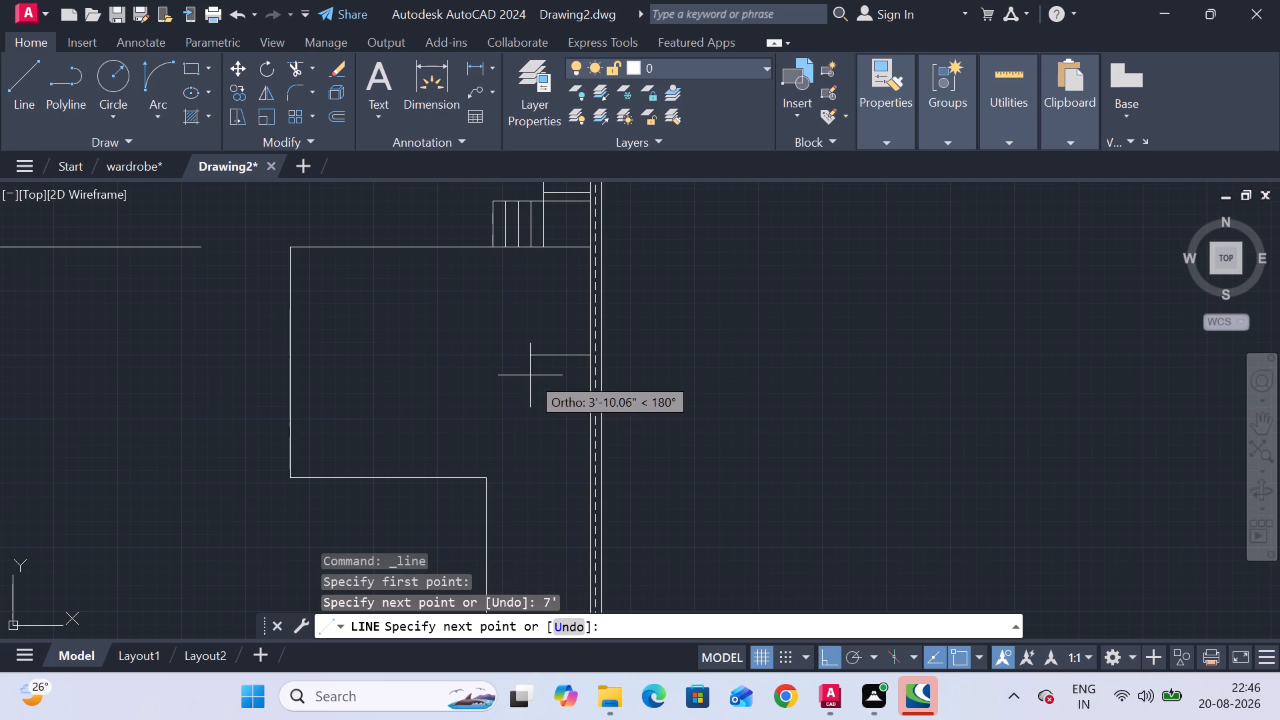
{"action": "middle_click_drag", "start_coordinate": [527, 374], "coordinate": [529, 257]}
{"action": "middle_click", "coordinate": [529, 257]}
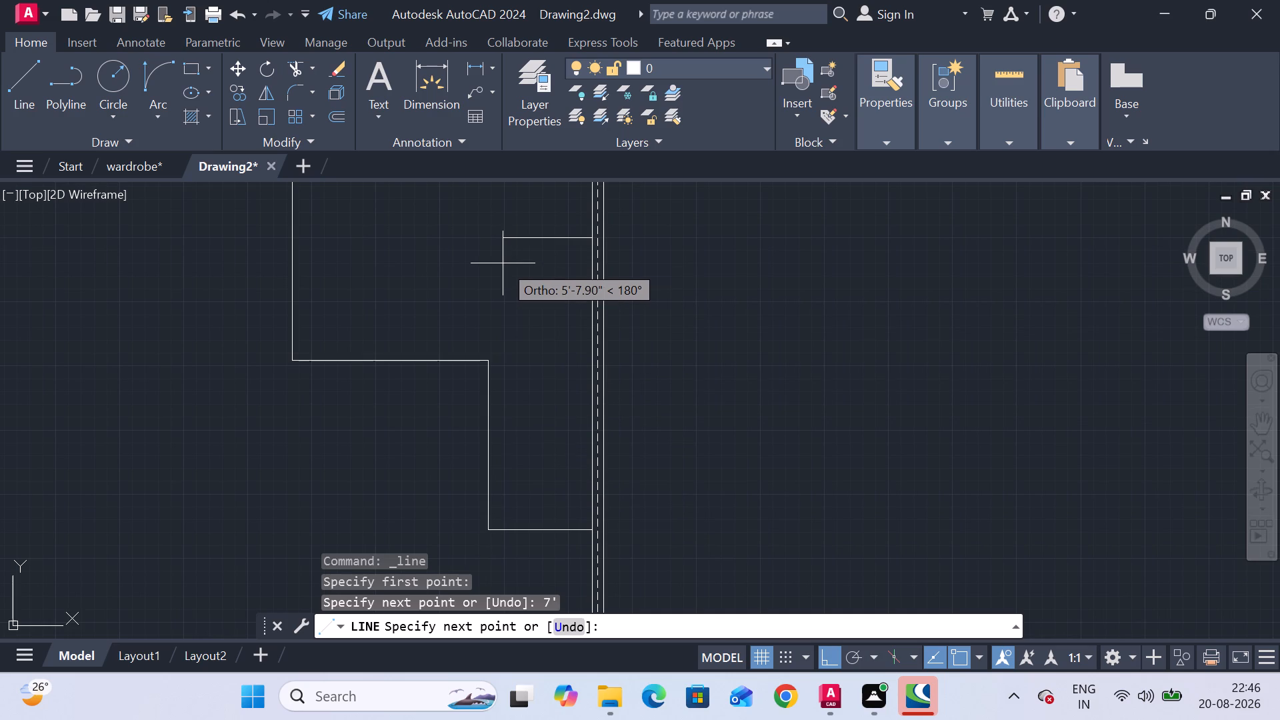
{"action": "left_click", "coordinate": [521, 258]}
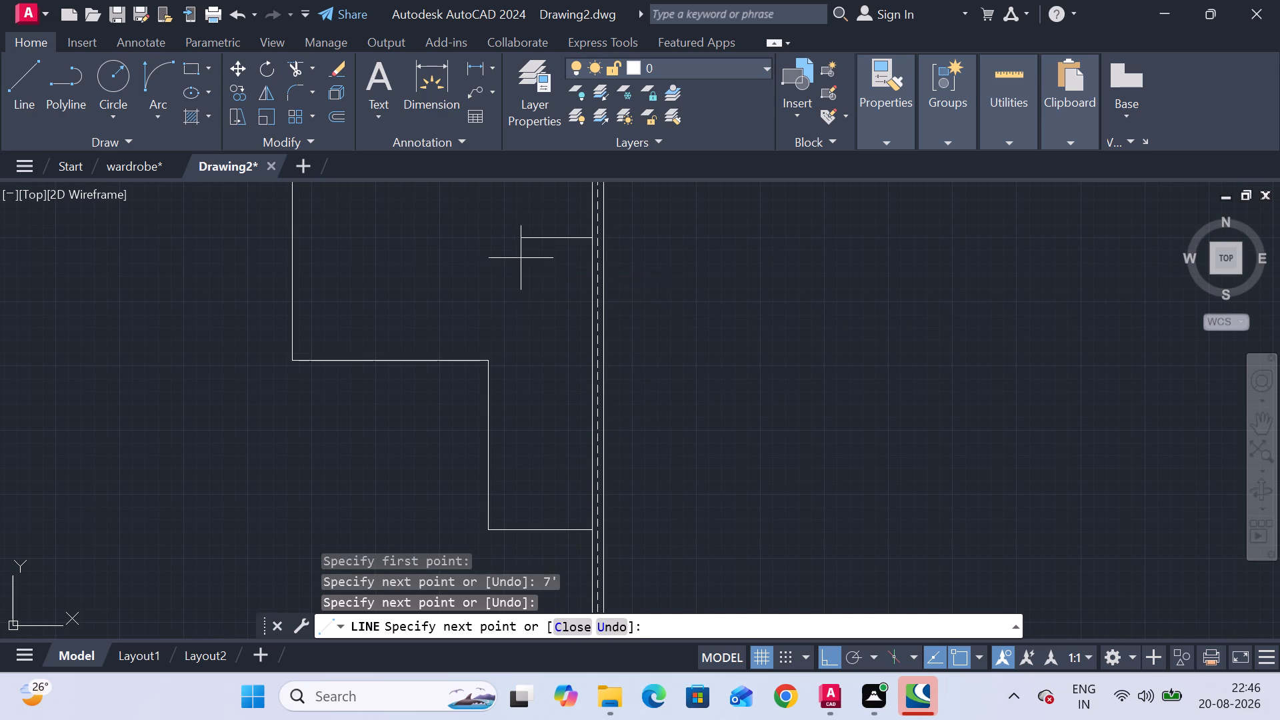
{"action": "key", "text": "F1"}
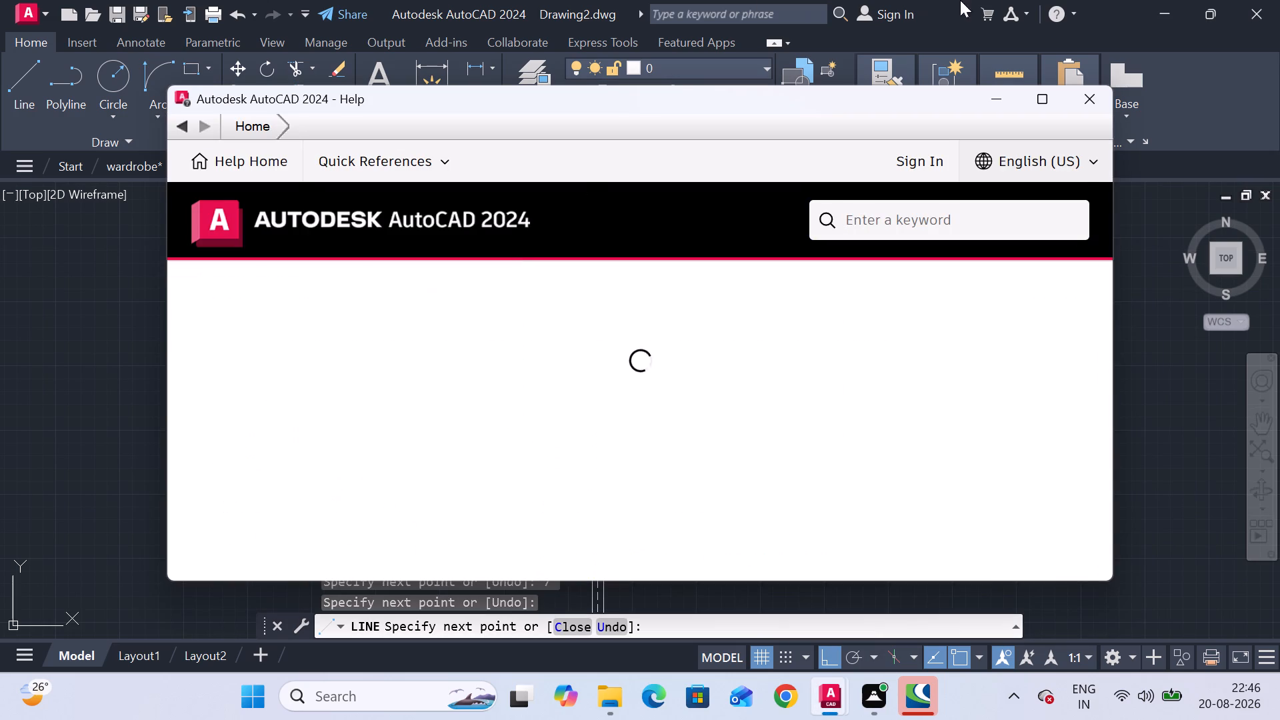
{"action": "left_click", "coordinate": [1099, 109]}
{"action": "scroll", "coordinate": [583, 347], "scroll_direction": "down", "scroll_amount": 2}
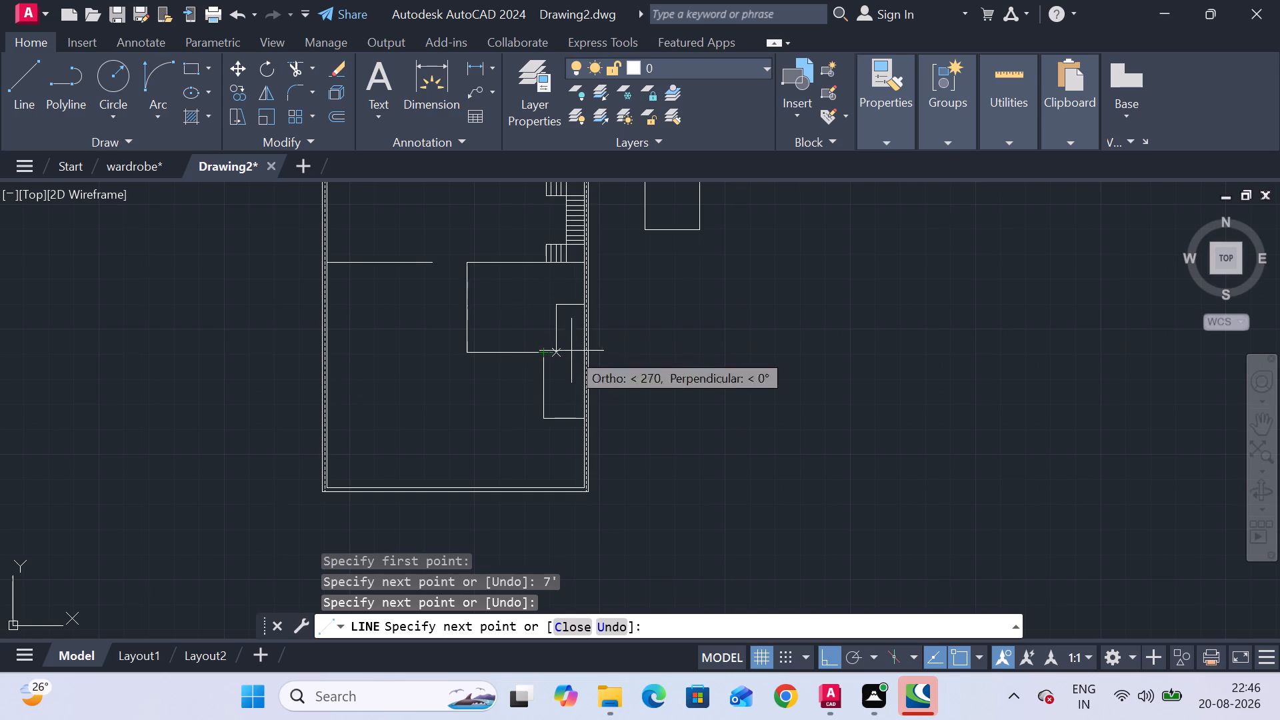
{"action": "scroll", "coordinate": [568, 353], "scroll_direction": "down", "scroll_amount": 1}
{"action": "key", "text": "Escape"}
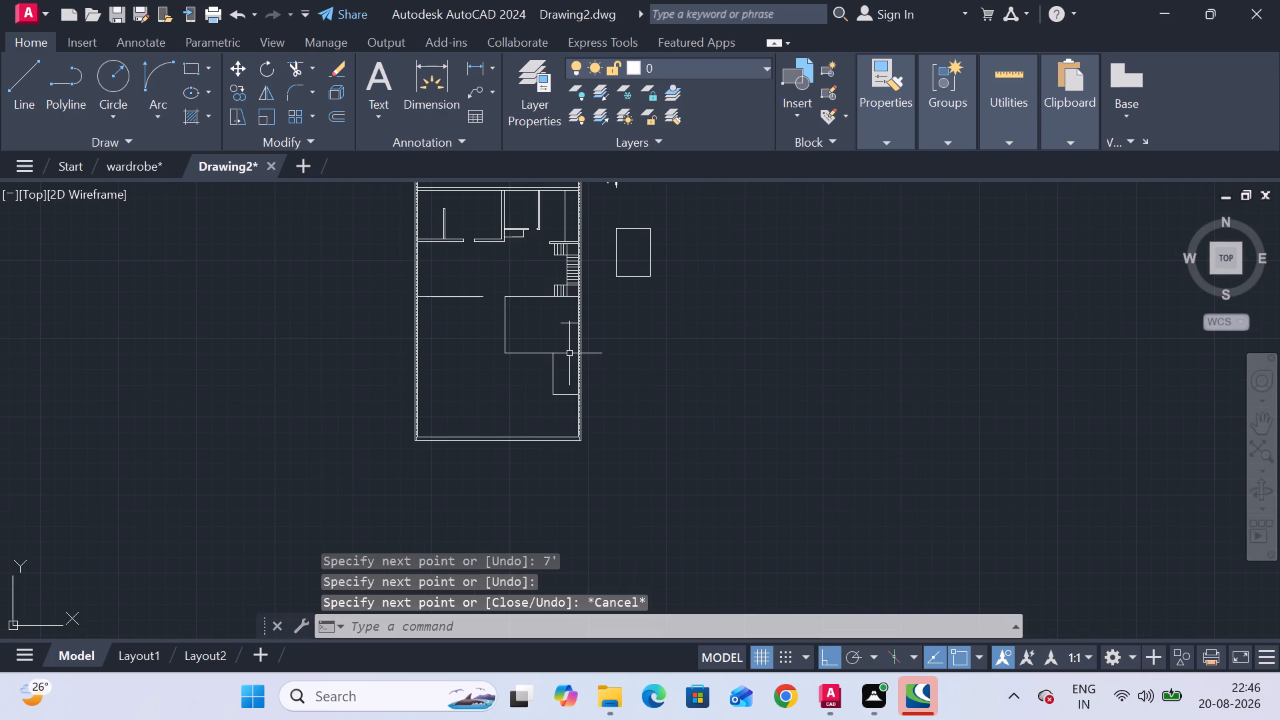
{"action": "scroll", "coordinate": [552, 329], "scroll_direction": "up", "scroll_amount": 3}
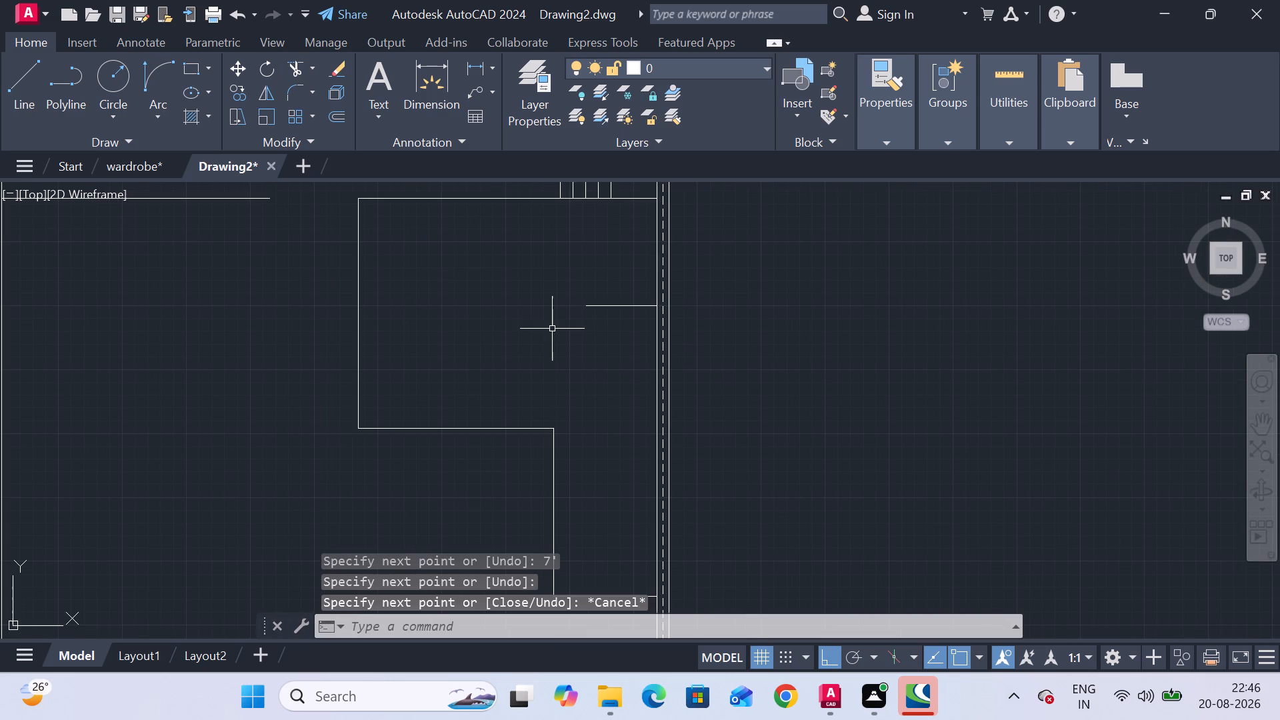
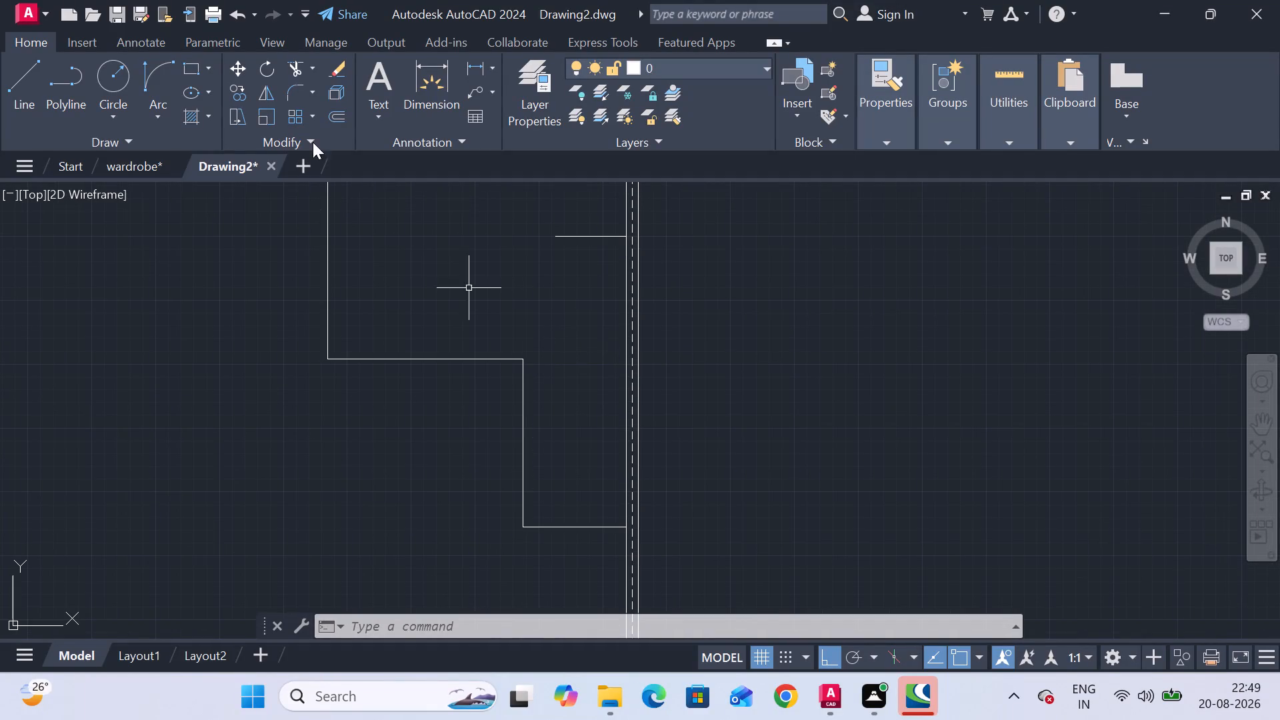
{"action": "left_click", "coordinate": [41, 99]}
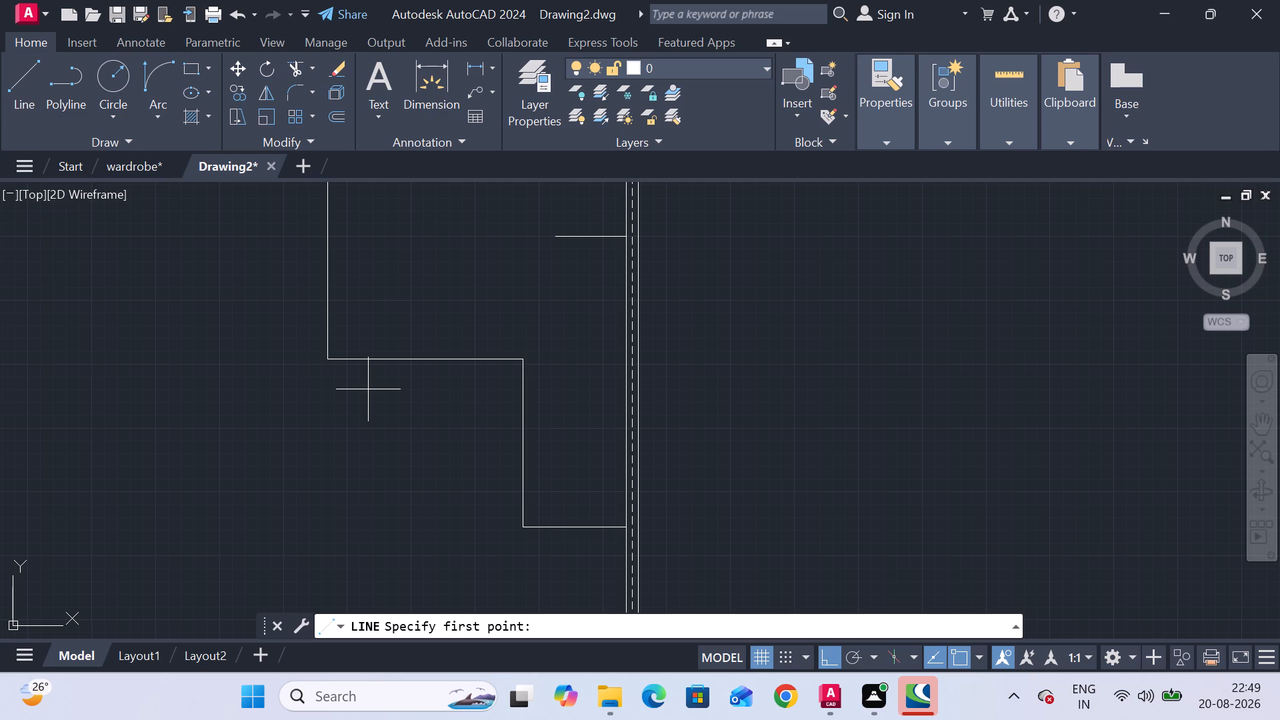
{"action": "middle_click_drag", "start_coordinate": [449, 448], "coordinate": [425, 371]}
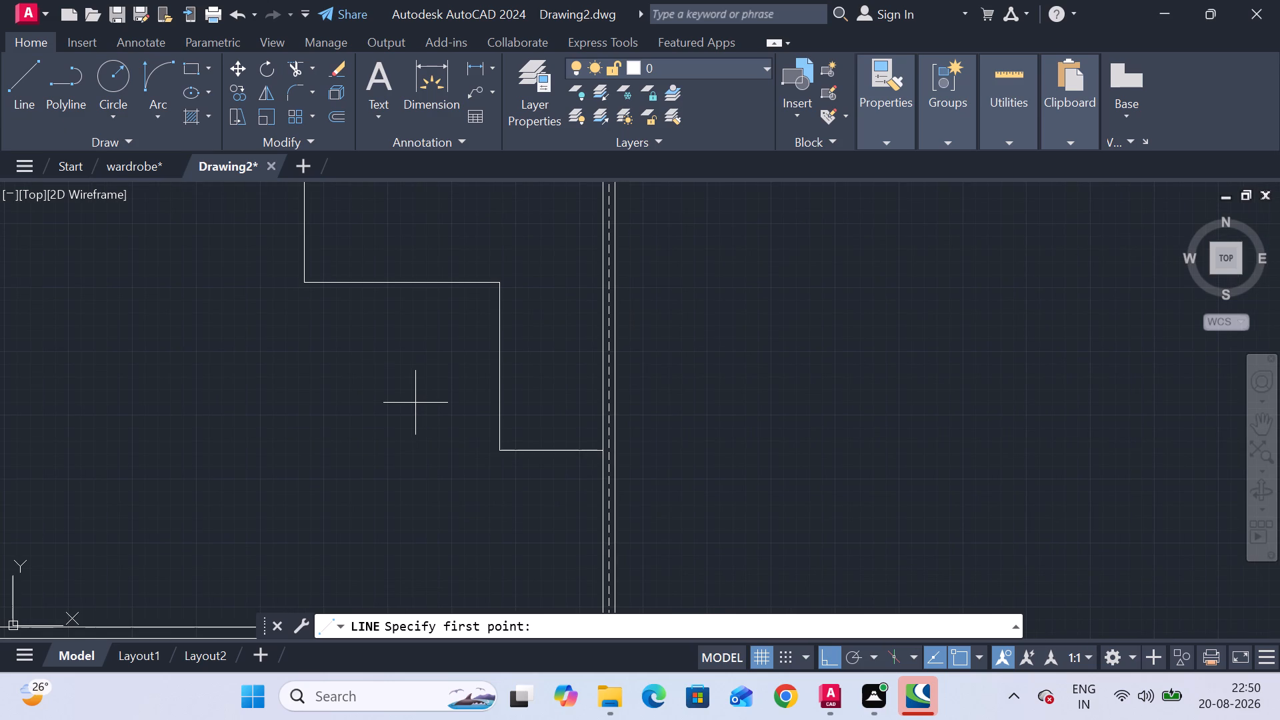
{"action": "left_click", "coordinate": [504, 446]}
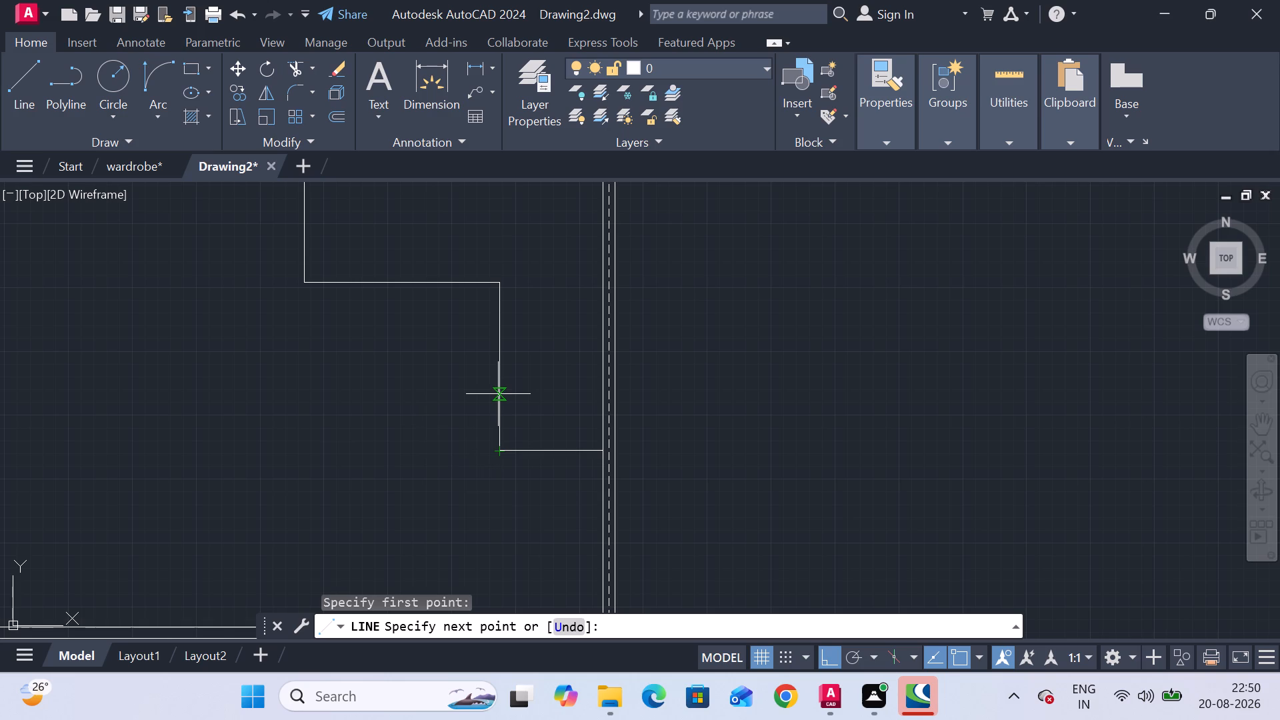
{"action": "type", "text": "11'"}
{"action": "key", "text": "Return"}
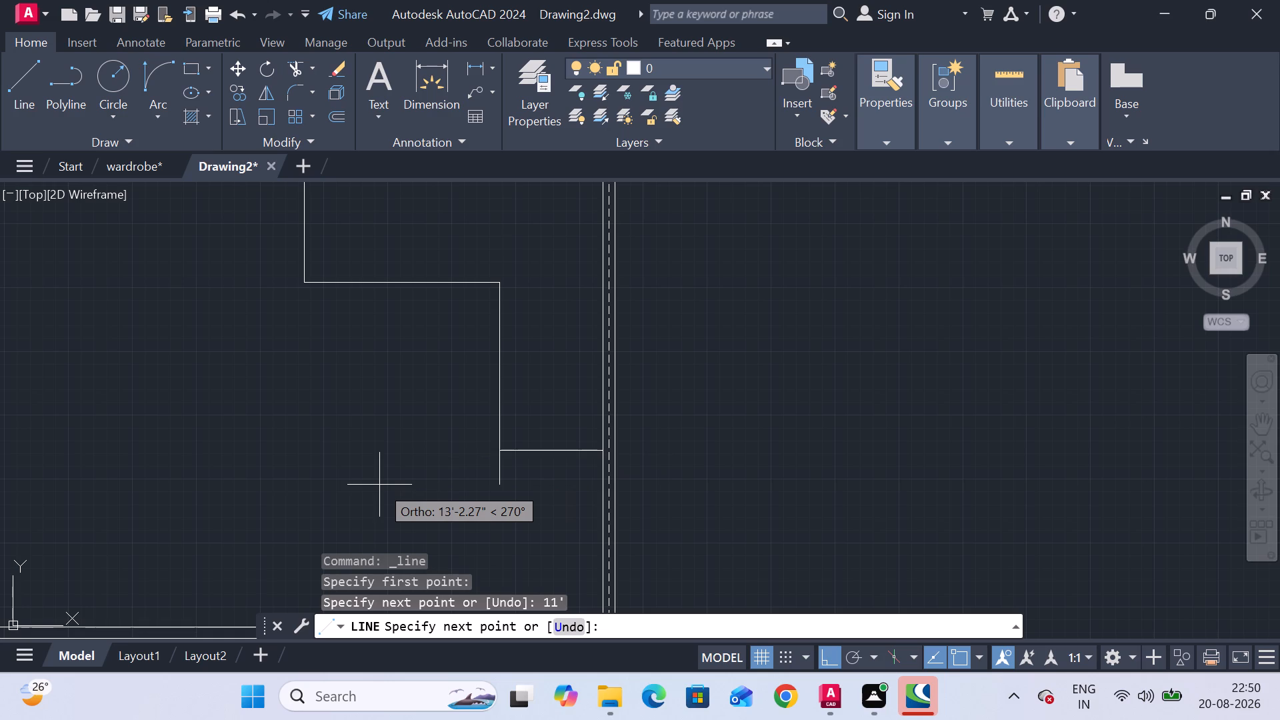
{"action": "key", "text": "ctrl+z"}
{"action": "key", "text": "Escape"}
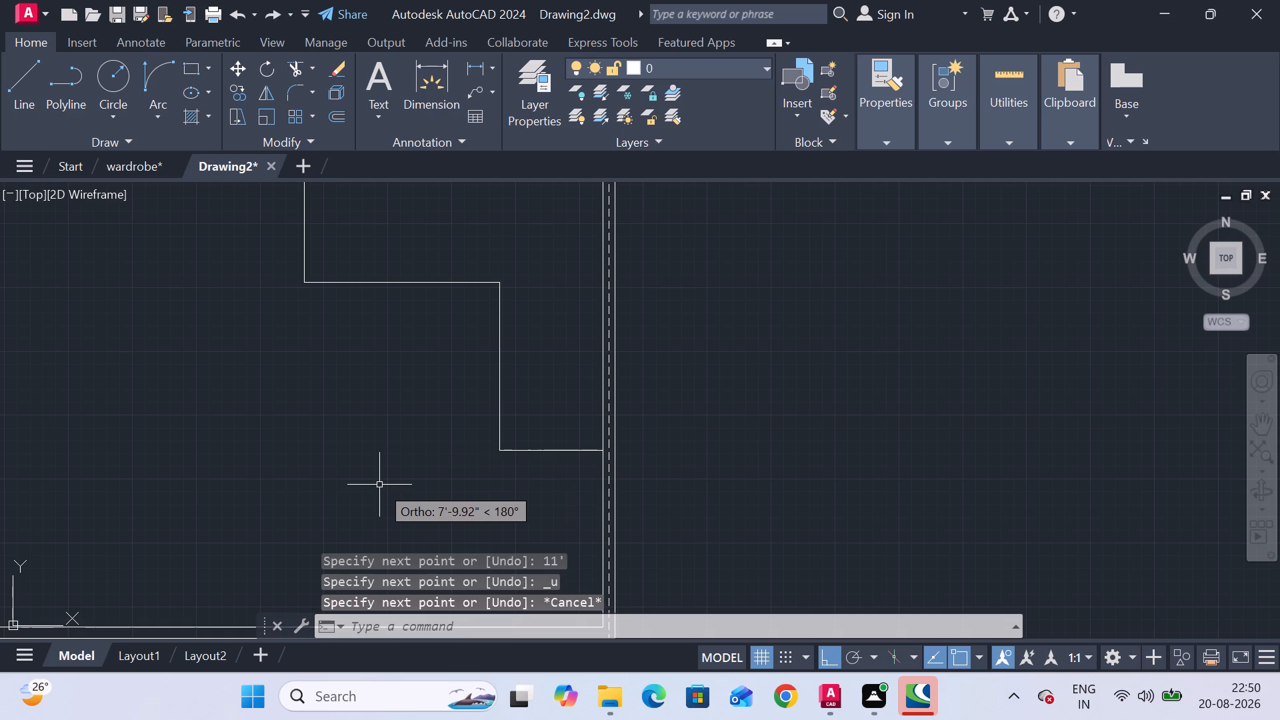
Draw an 11' line upward from the lower inner corner of the stepped wall beside the right-hand outer wall.
{"action": "scroll", "coordinate": [531, 455], "scroll_direction": "up", "scroll_amount": 2}
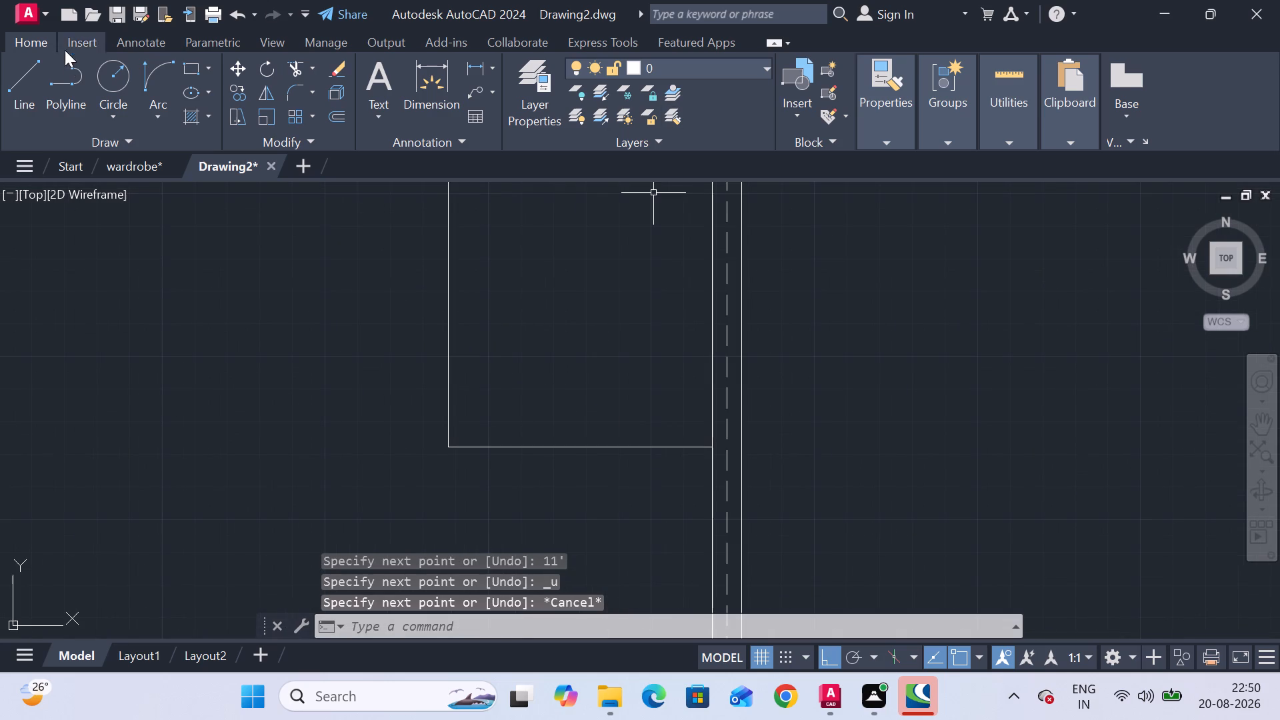
{"action": "left_click", "coordinate": [28, 91]}
{"action": "left_click_drag", "start_coordinate": [449, 442], "coordinate": [449, 435]}
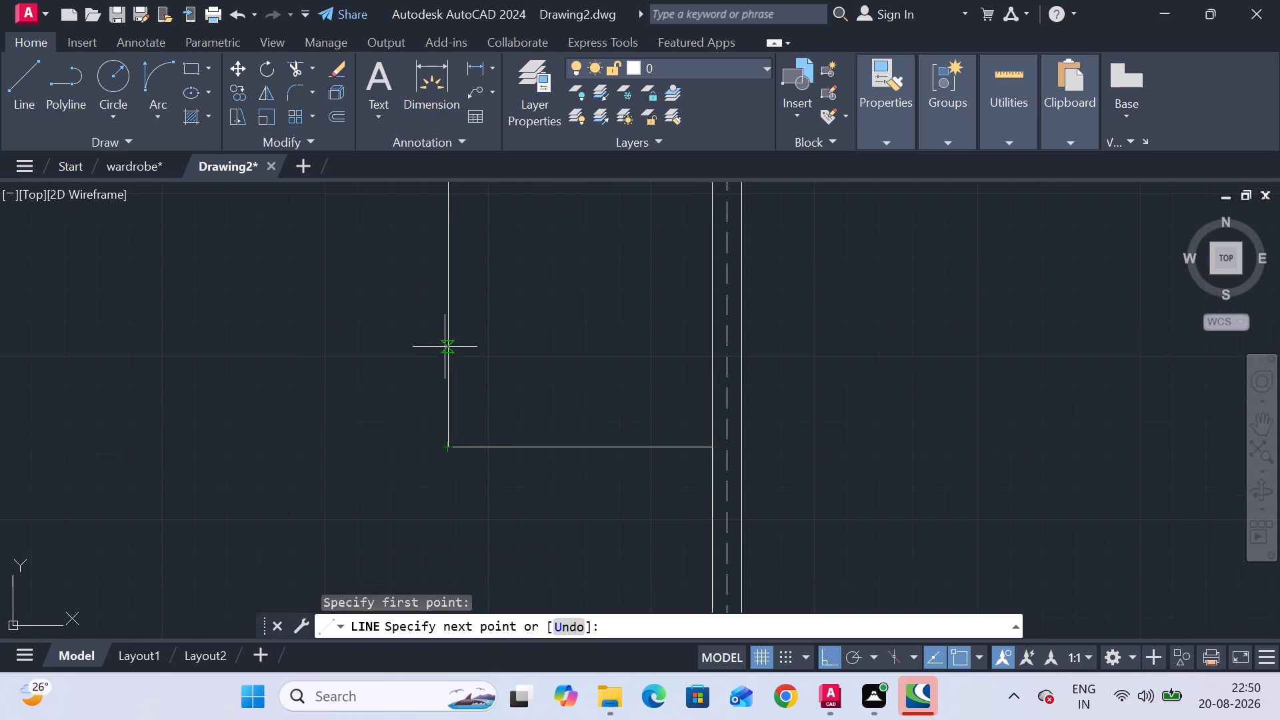
{"action": "type", "text": "11'"}
{"action": "key", "text": "Return"}
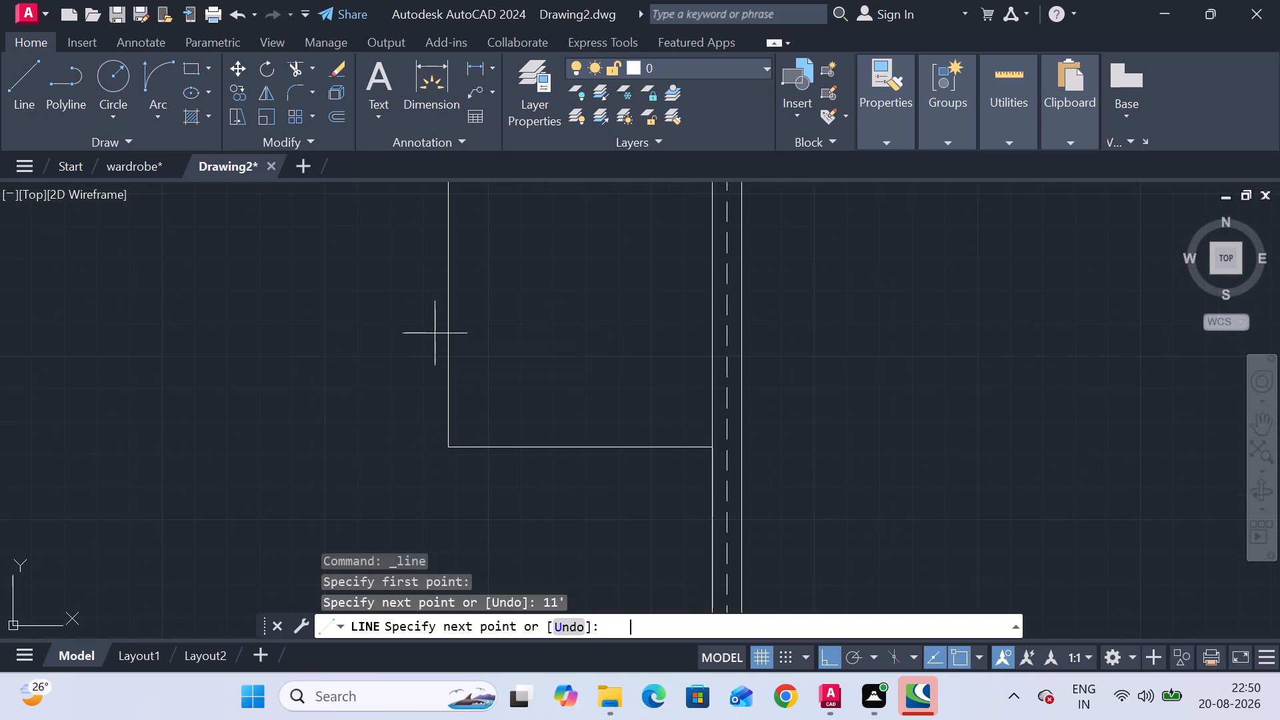
{"action": "scroll", "coordinate": [435, 333], "scroll_direction": "down", "scroll_amount": 2}
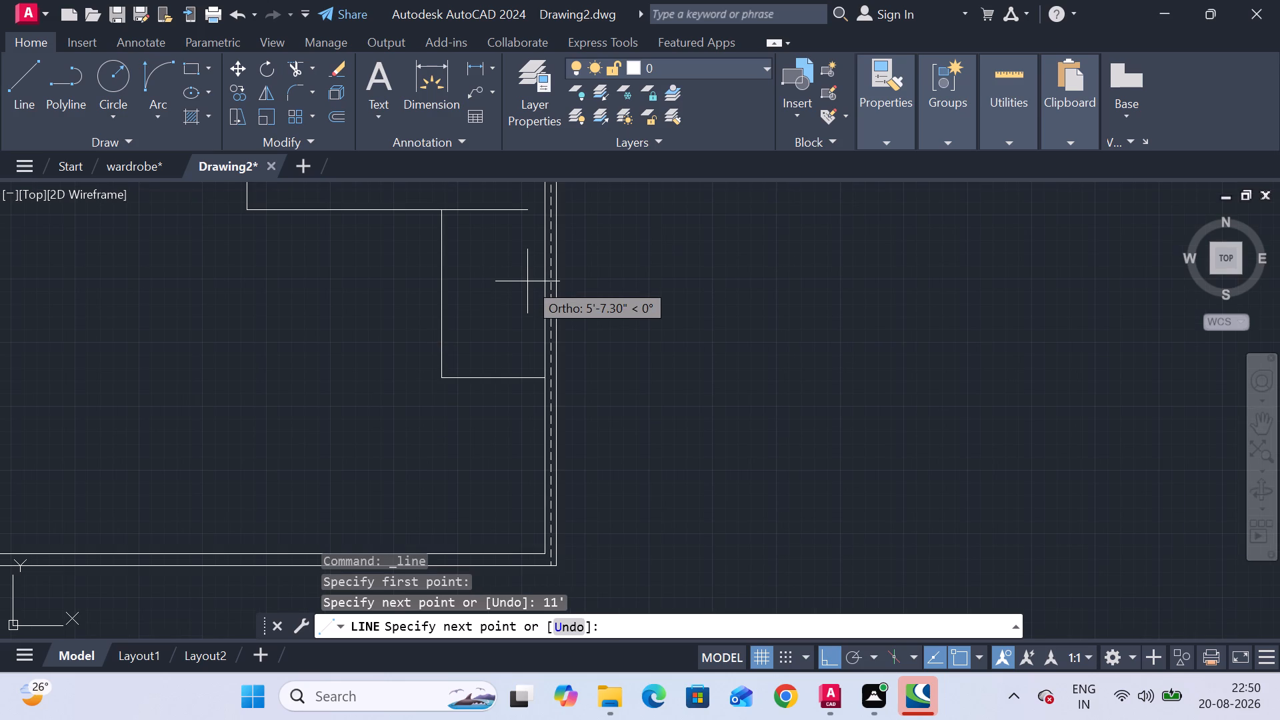
{"action": "key", "text": "Escape"}
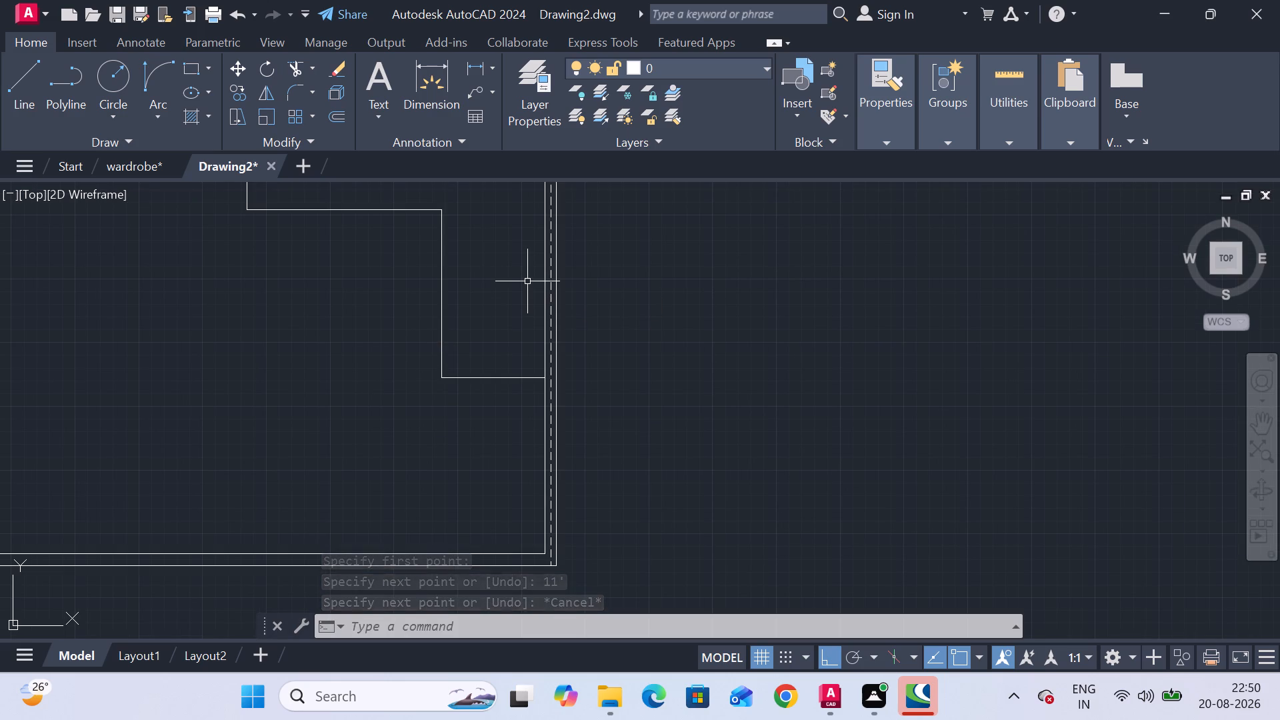
Draw a line 11' up from the same lower inner corner and across to the outer wall's inner face, closing off the small room.
{"action": "scroll", "coordinate": [510, 289], "scroll_direction": "down", "scroll_amount": 1}
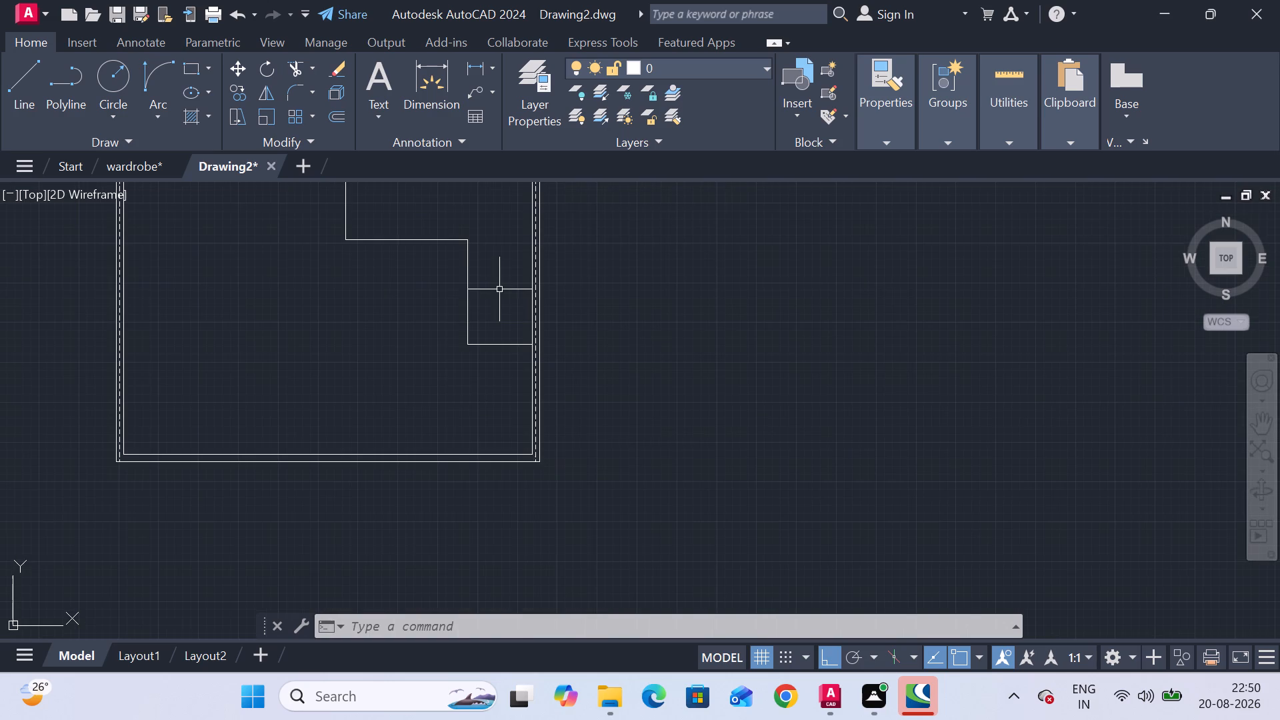
{"action": "middle_click_drag", "start_coordinate": [491, 319], "coordinate": [472, 351]}
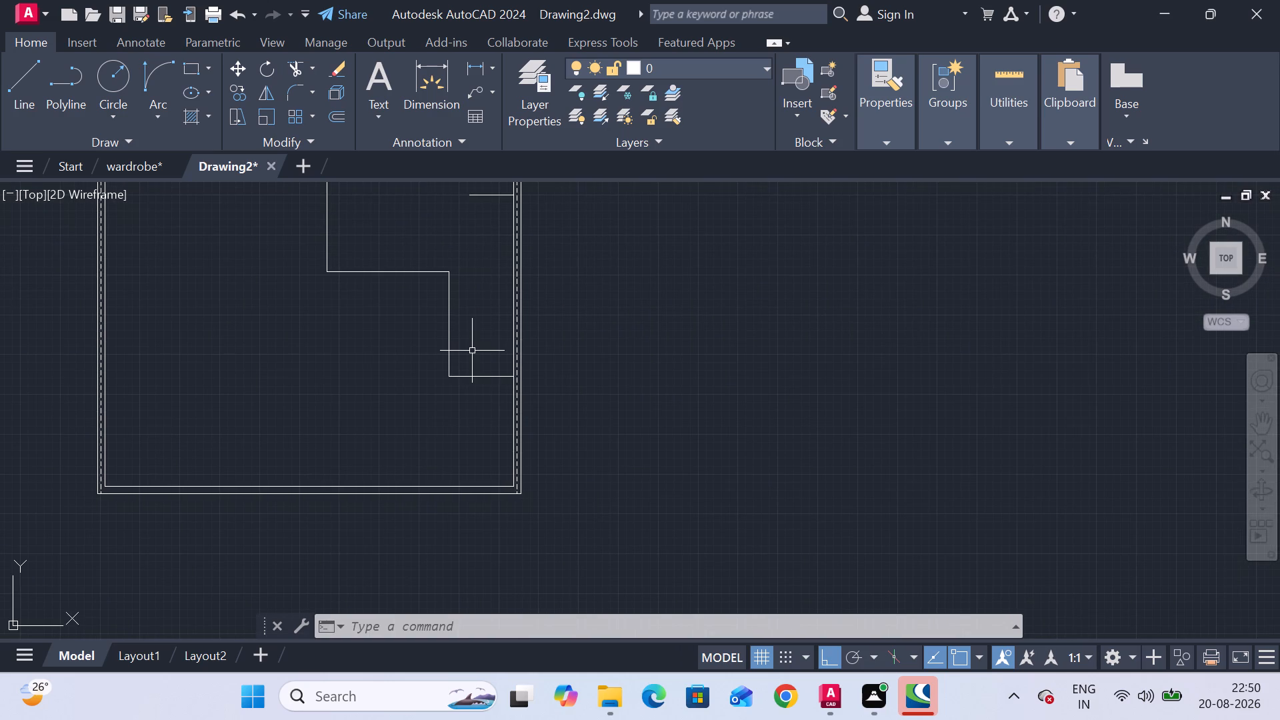
{"action": "scroll", "coordinate": [471, 285], "scroll_direction": "up", "scroll_amount": 1}
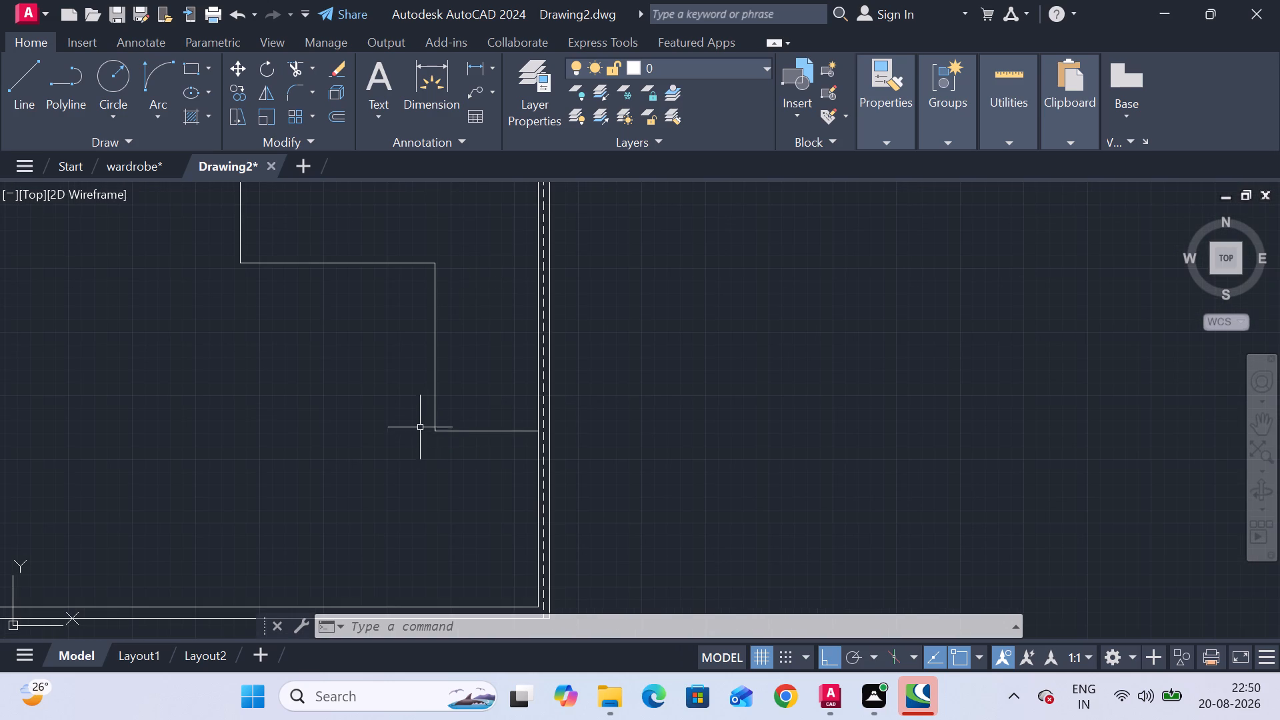
{"action": "left_click", "coordinate": [10, 102]}
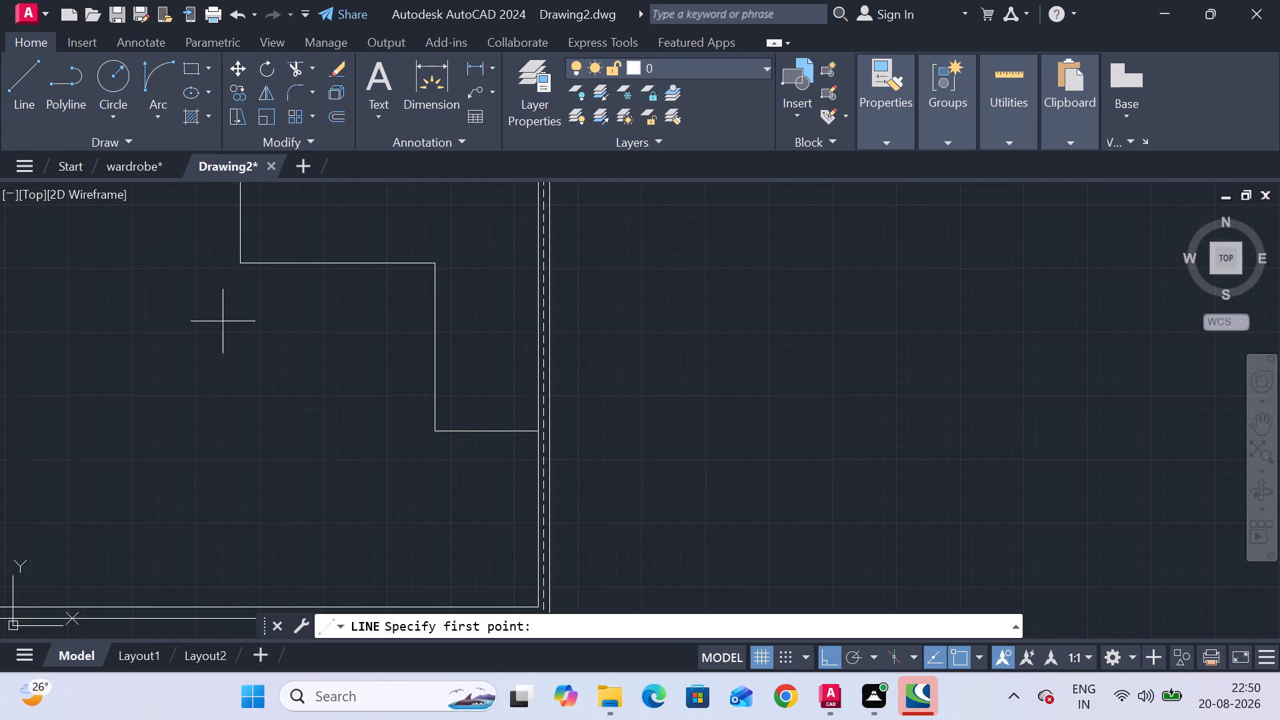
{"action": "left_click_drag", "start_coordinate": [431, 429], "coordinate": [431, 423]}
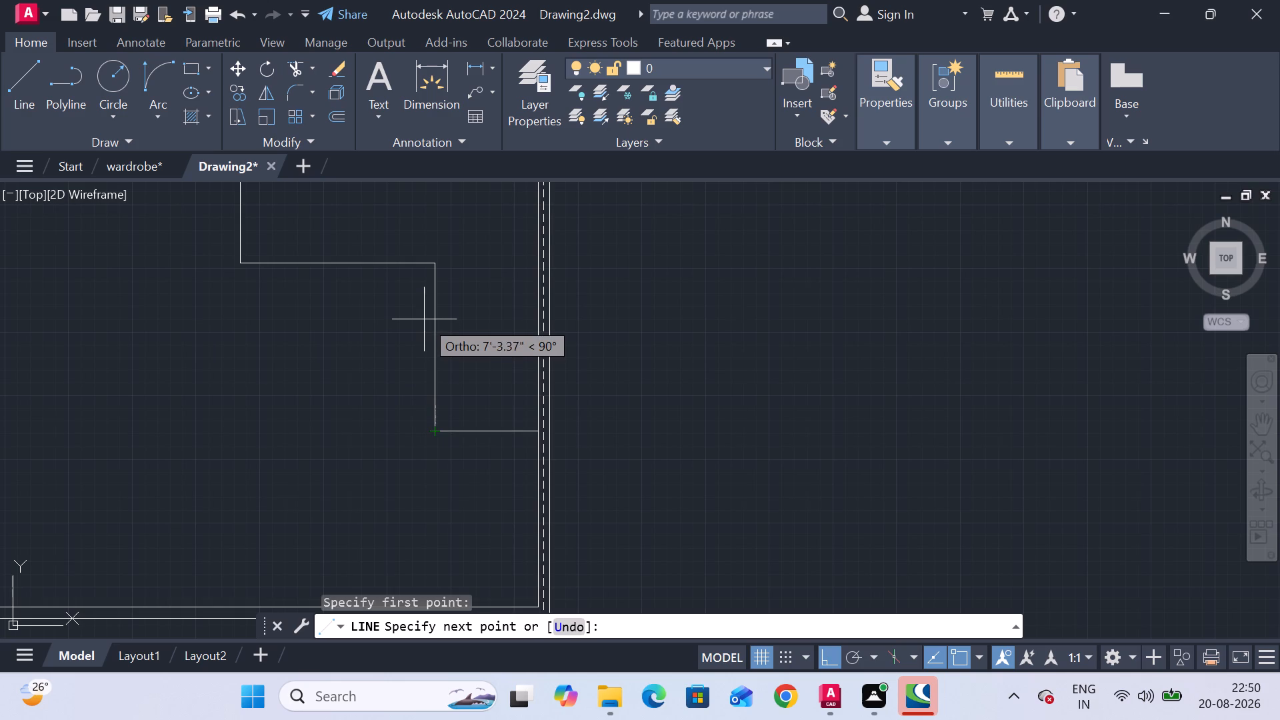
{"action": "type", "text": "11"}
{"action": "key", "text": "apostrophe"}
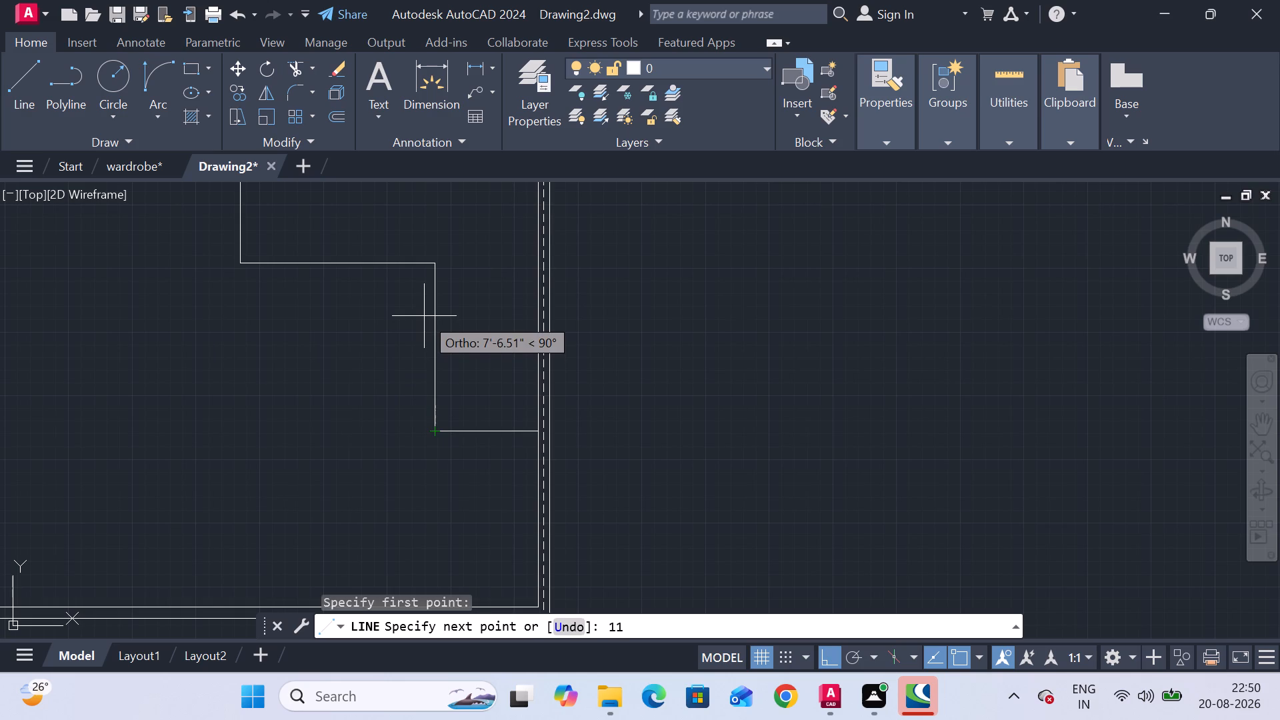
{"action": "key", "text": "Return"}
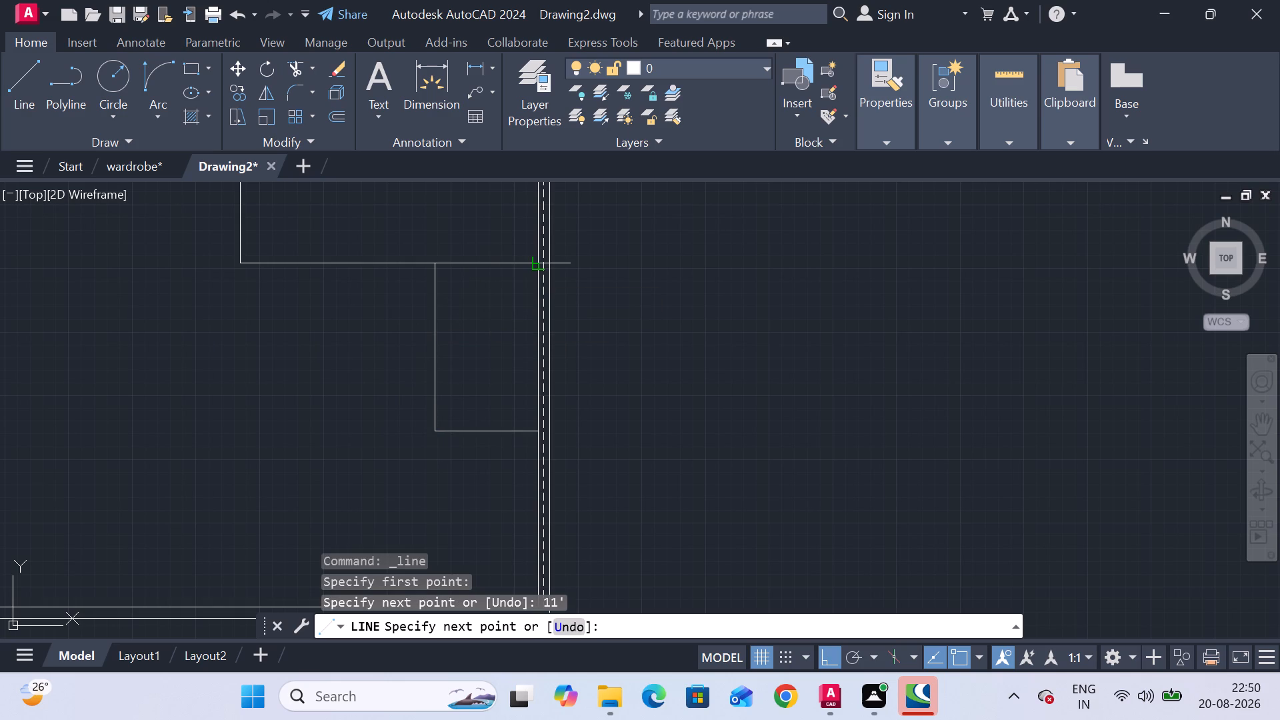
{"action": "scroll", "coordinate": [525, 268], "scroll_direction": "down", "scroll_amount": 2}
{"action": "middle_click_drag", "start_coordinate": [521, 268], "coordinate": [519, 325]}
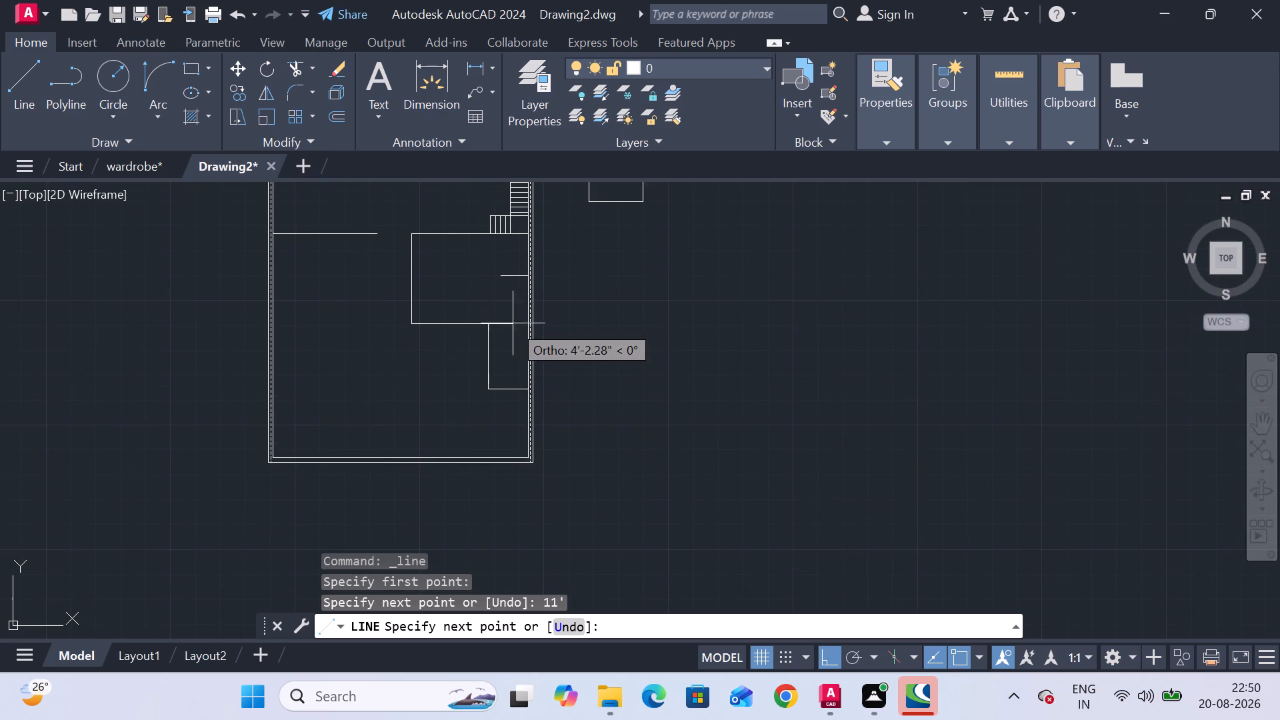
{"action": "scroll", "coordinate": [506, 313], "scroll_direction": "up", "scroll_amount": 2}
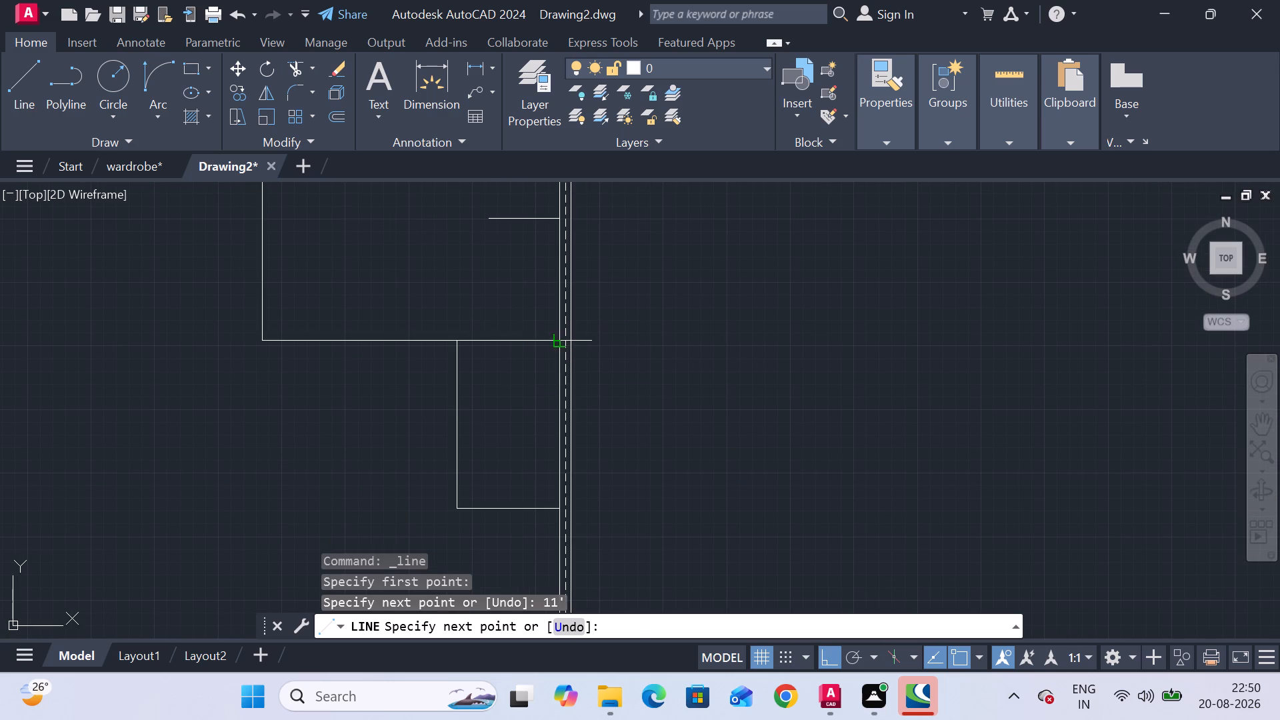
{"action": "left_click", "coordinate": [562, 340]}
{"action": "key", "text": "Escape"}
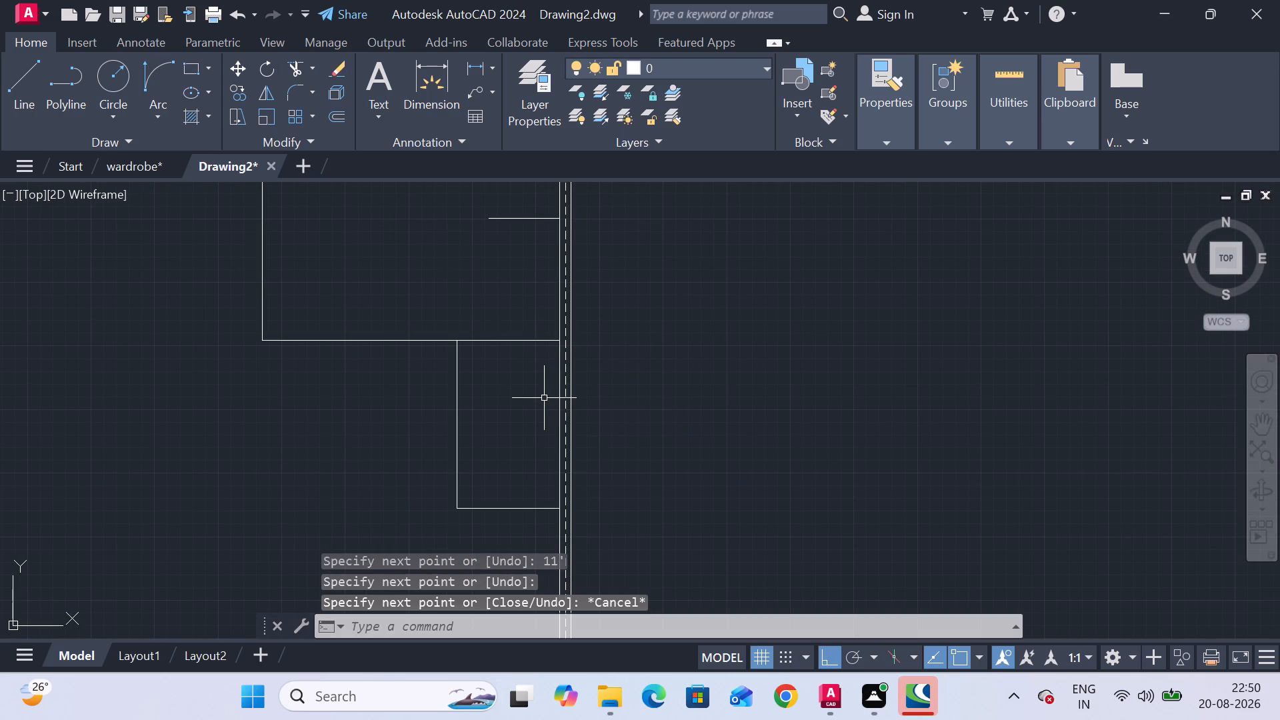
Draw a vertical line about 10'6" up from the small room's upper inner corner into the room above.
{"action": "scroll", "coordinate": [401, 431], "scroll_direction": "down", "scroll_amount": 1}
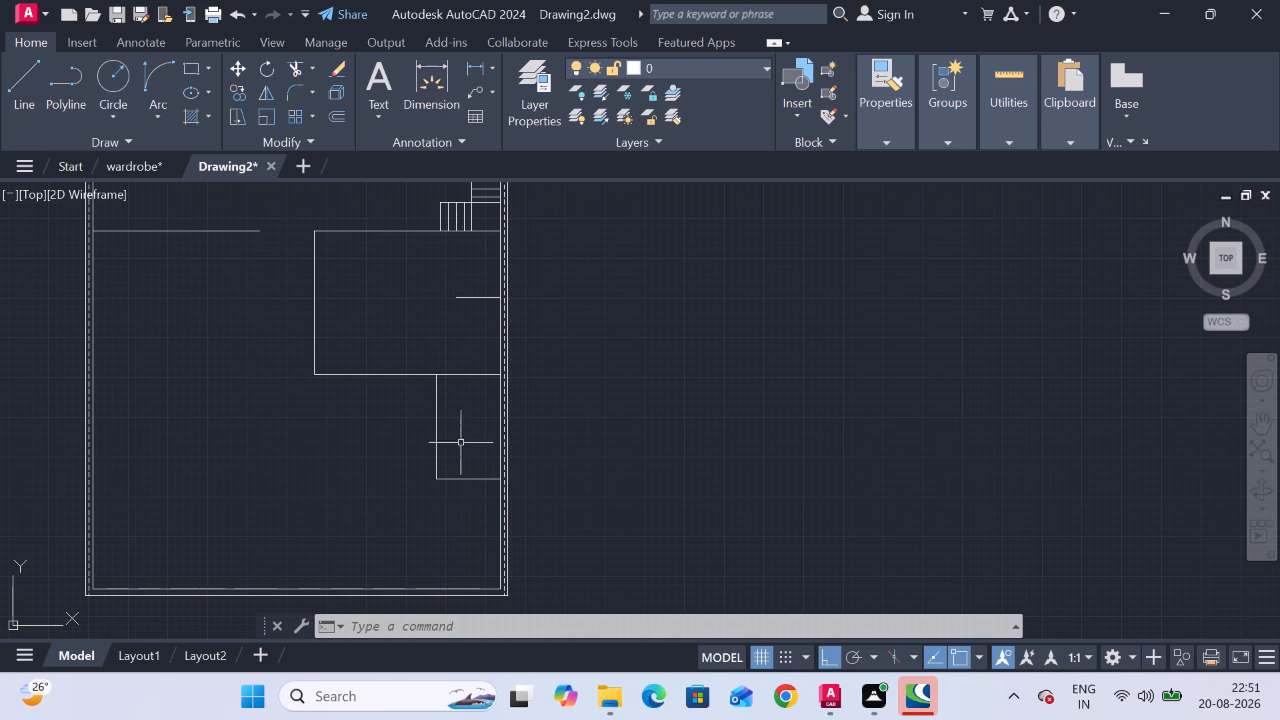
{"action": "left_click", "coordinate": [37, 107]}
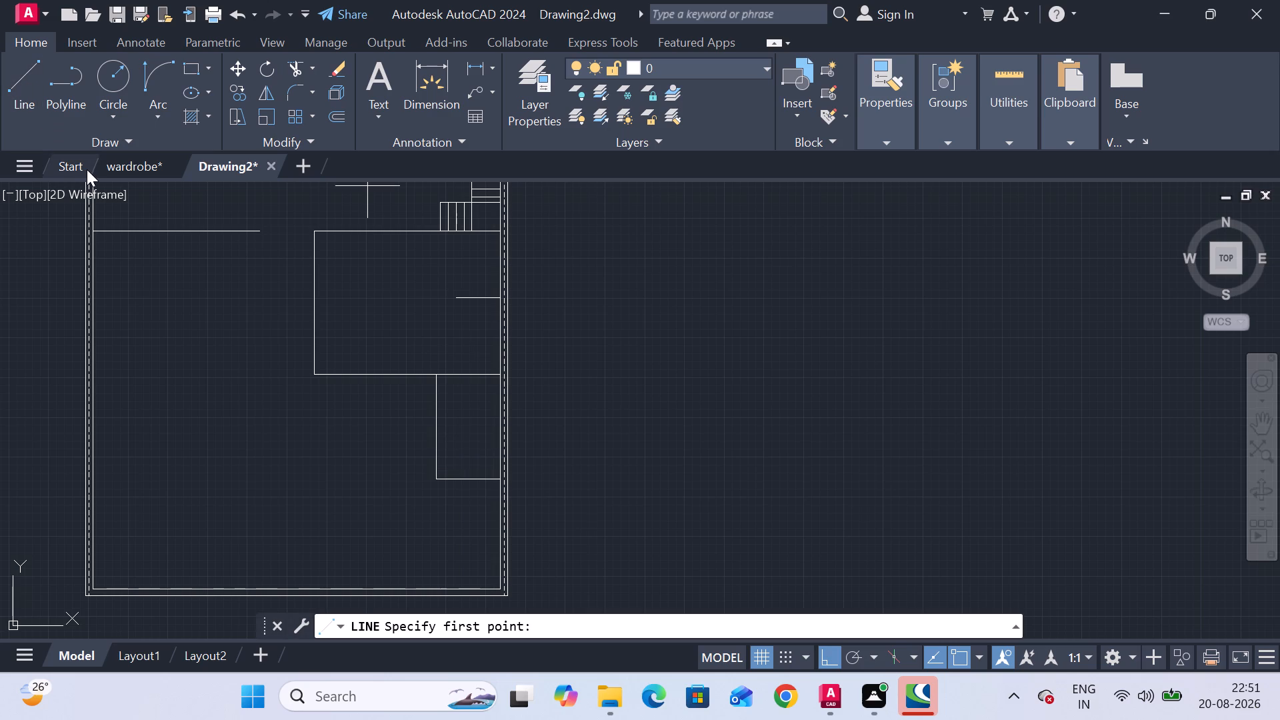
{"action": "left_click", "coordinate": [439, 370]}
{"action": "scroll", "coordinate": [423, 269], "scroll_direction": "up", "scroll_amount": 2}
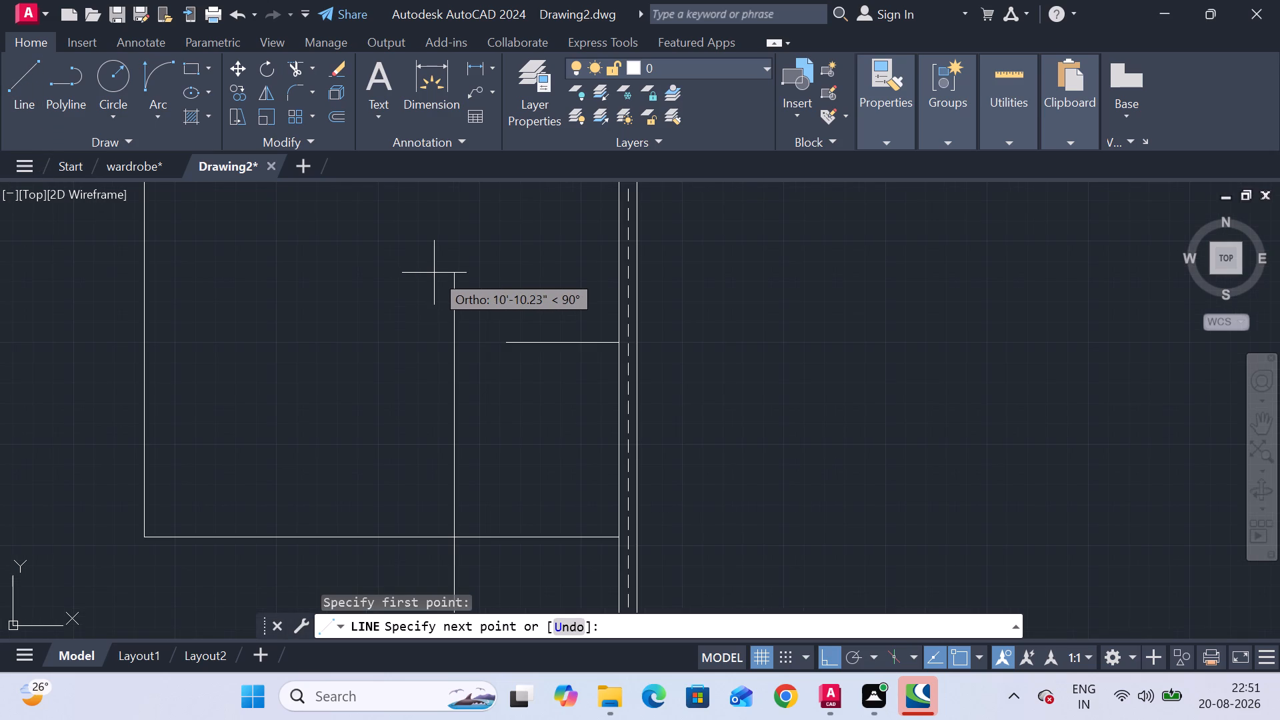
{"action": "scroll", "coordinate": [434, 273], "scroll_direction": "down", "scroll_amount": 1}
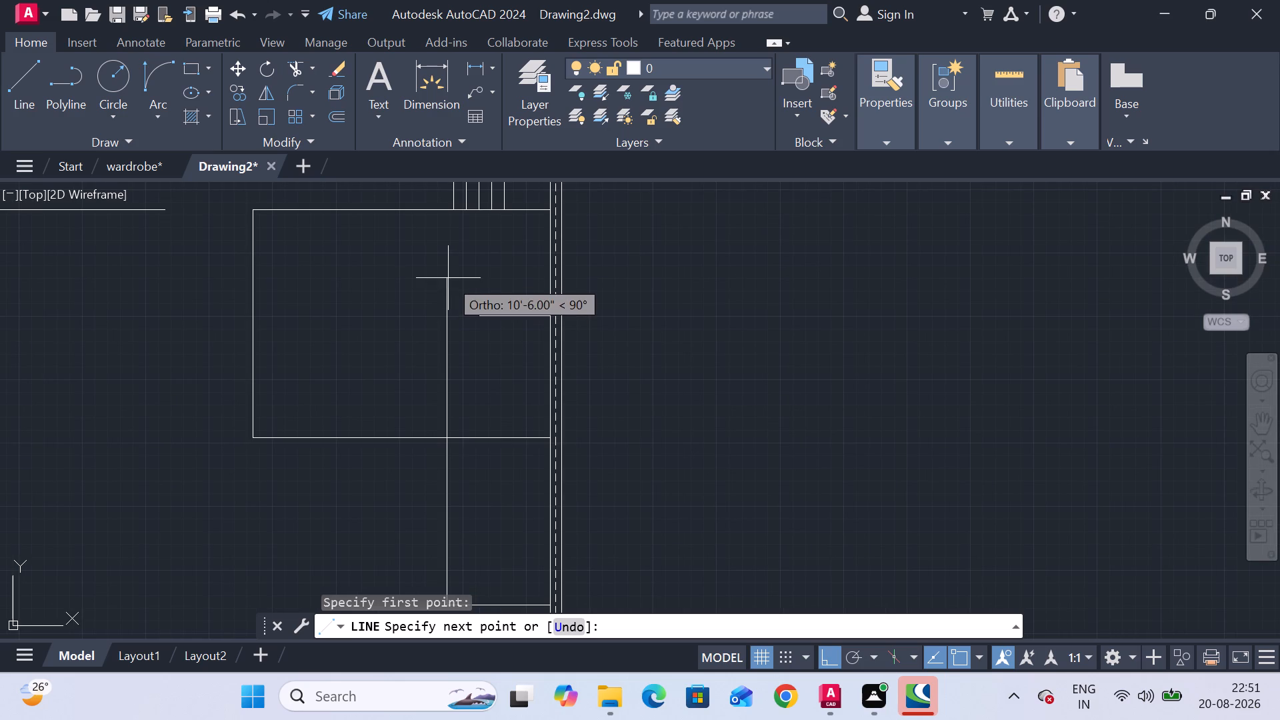
{"action": "left_click", "coordinate": [449, 278]}
{"action": "key", "text": "Escape"}
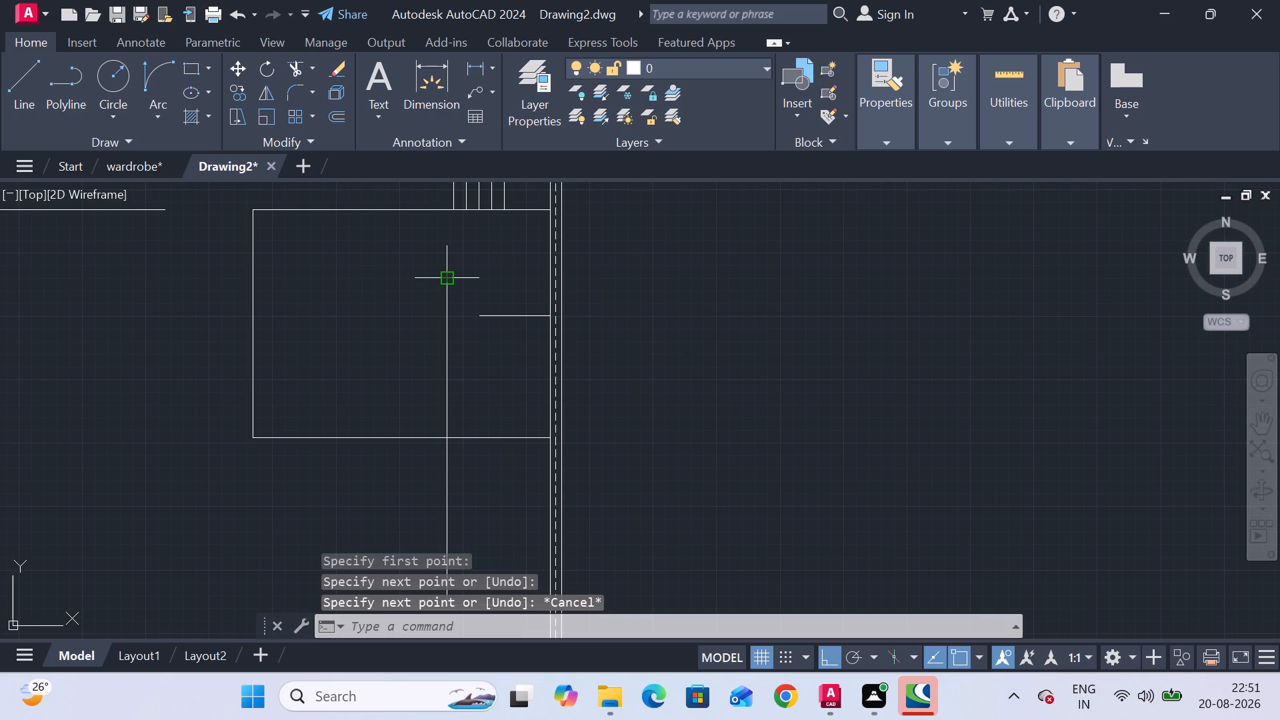
Offset the new vertical line 4" to its left, away from the outer wall.
{"action": "left_click", "coordinate": [342, 117]}
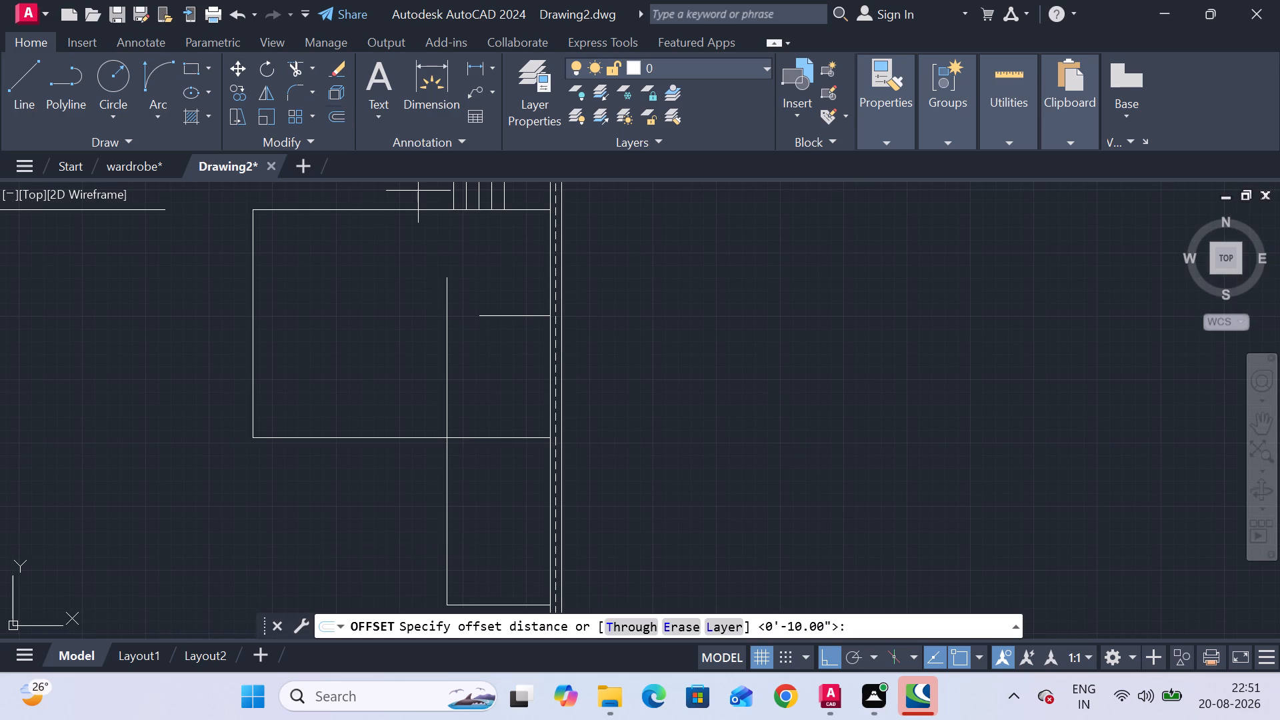
{"action": "key", "text": "4"}
{"action": "key", "text": "shift+quotedbl"}
{"action": "key", "text": "Return"}
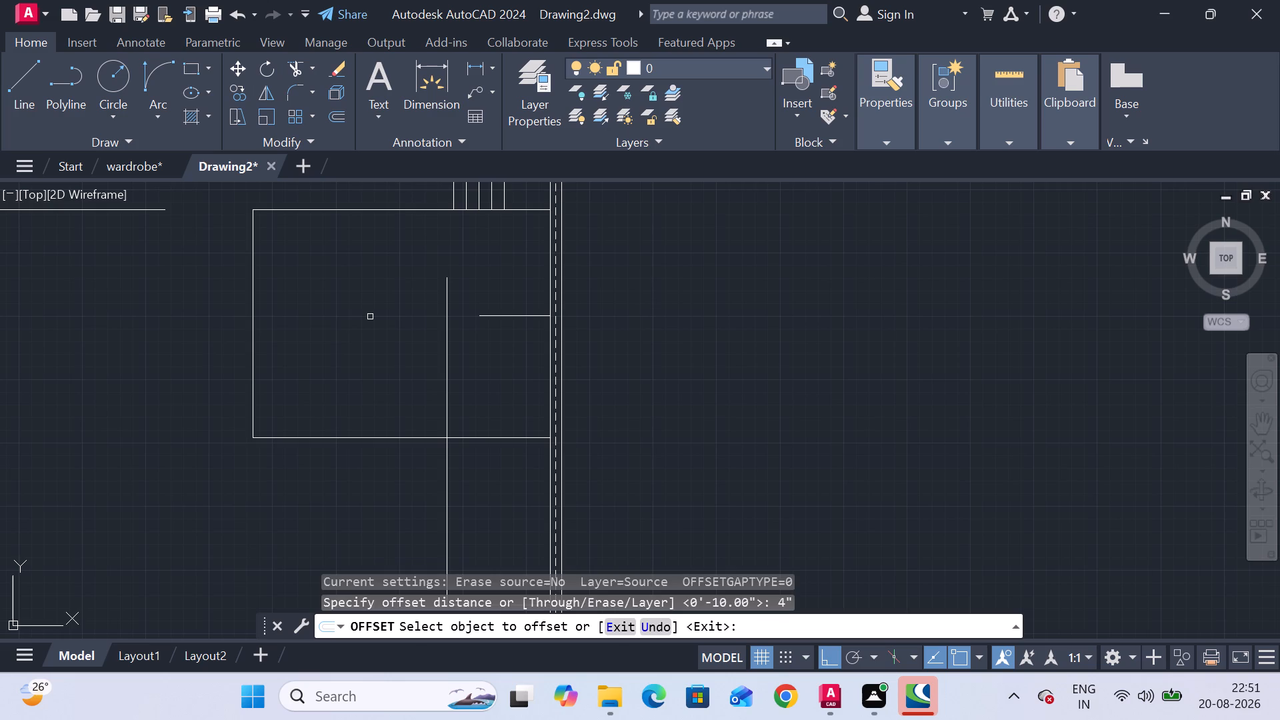
{"action": "left_click", "coordinate": [449, 360]}
{"action": "left_click", "coordinate": [415, 379]}
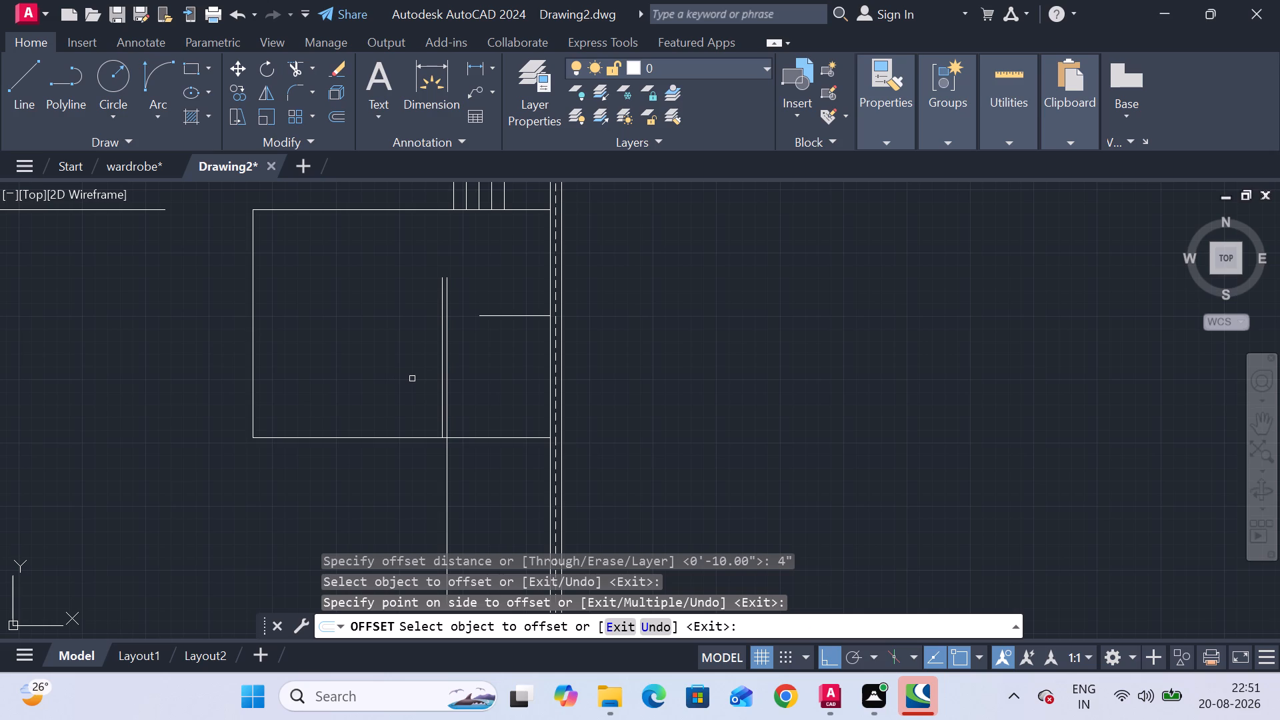
{"action": "key", "text": "Escape"}
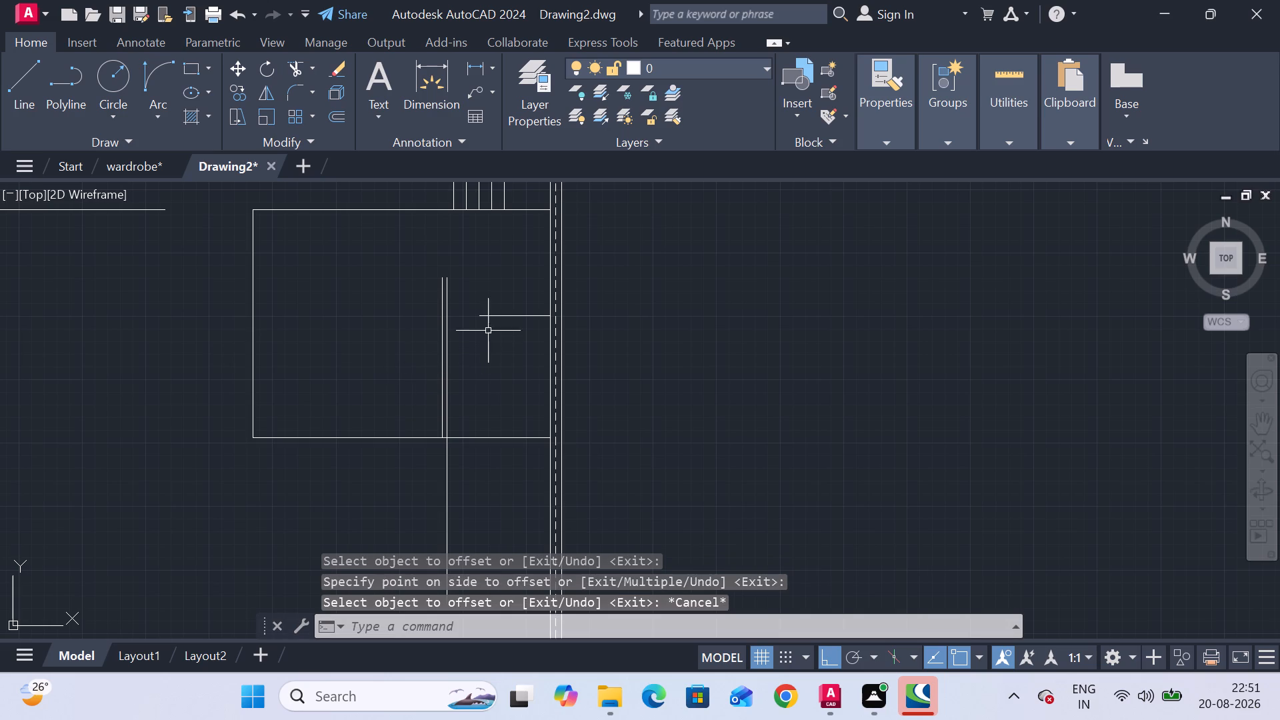
Delete the short horizontal line extending from the outer wall into the upper room.
{"action": "left_click", "coordinate": [495, 317]}
{"action": "key", "text": "Delete"}
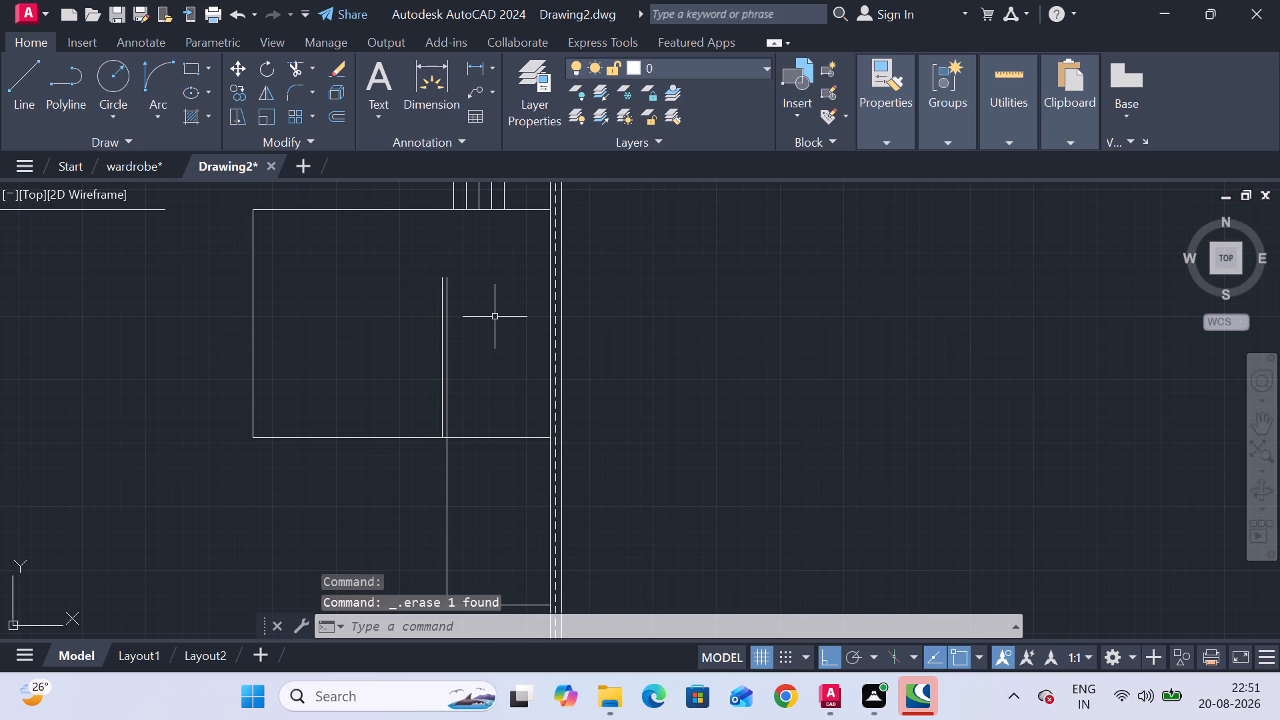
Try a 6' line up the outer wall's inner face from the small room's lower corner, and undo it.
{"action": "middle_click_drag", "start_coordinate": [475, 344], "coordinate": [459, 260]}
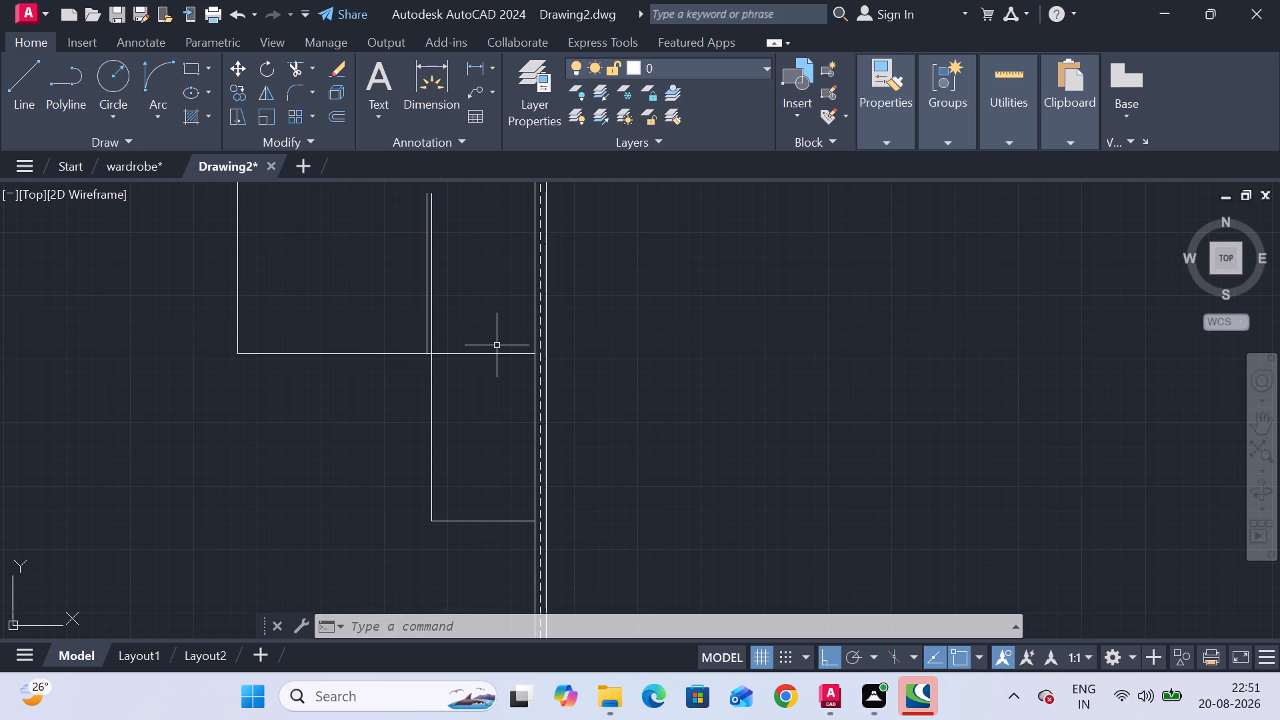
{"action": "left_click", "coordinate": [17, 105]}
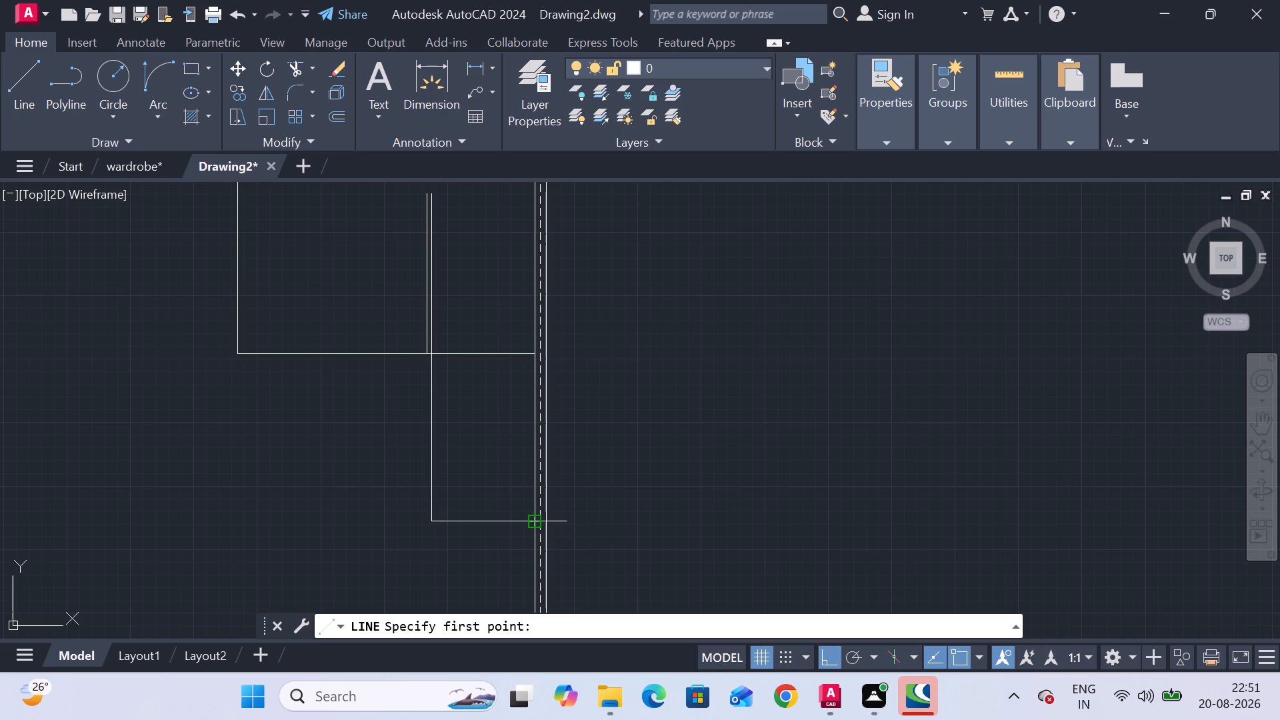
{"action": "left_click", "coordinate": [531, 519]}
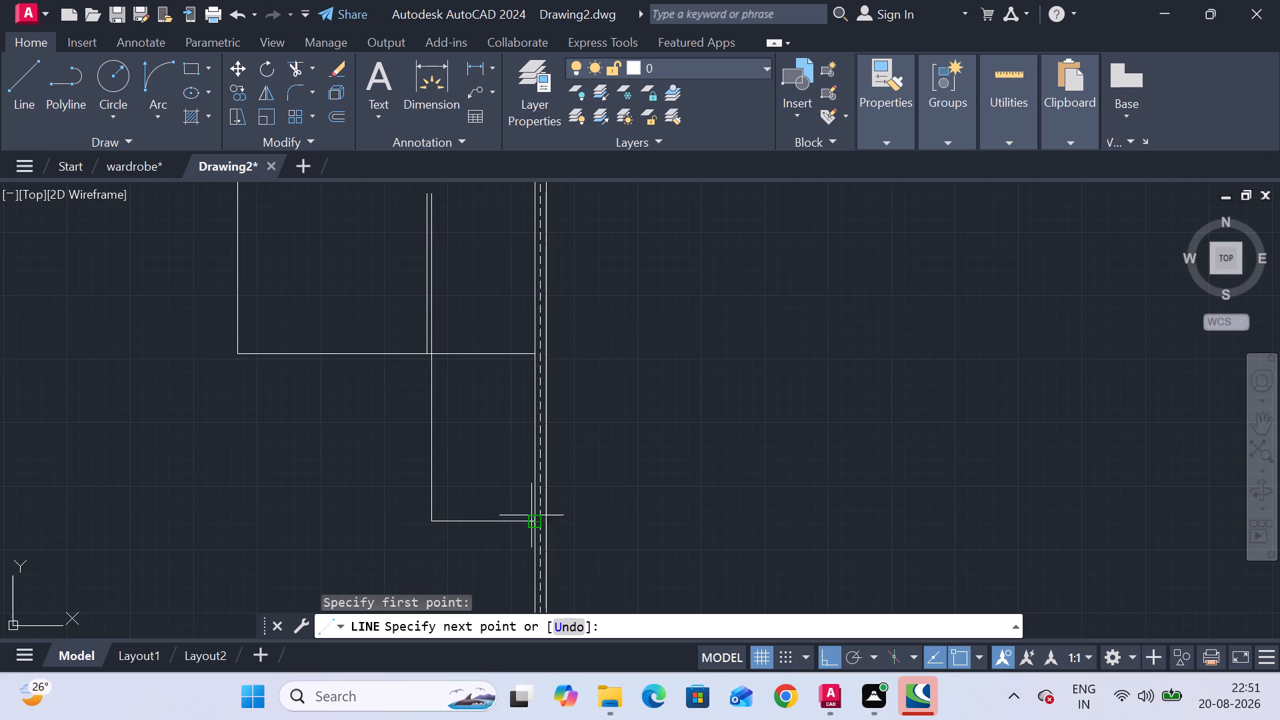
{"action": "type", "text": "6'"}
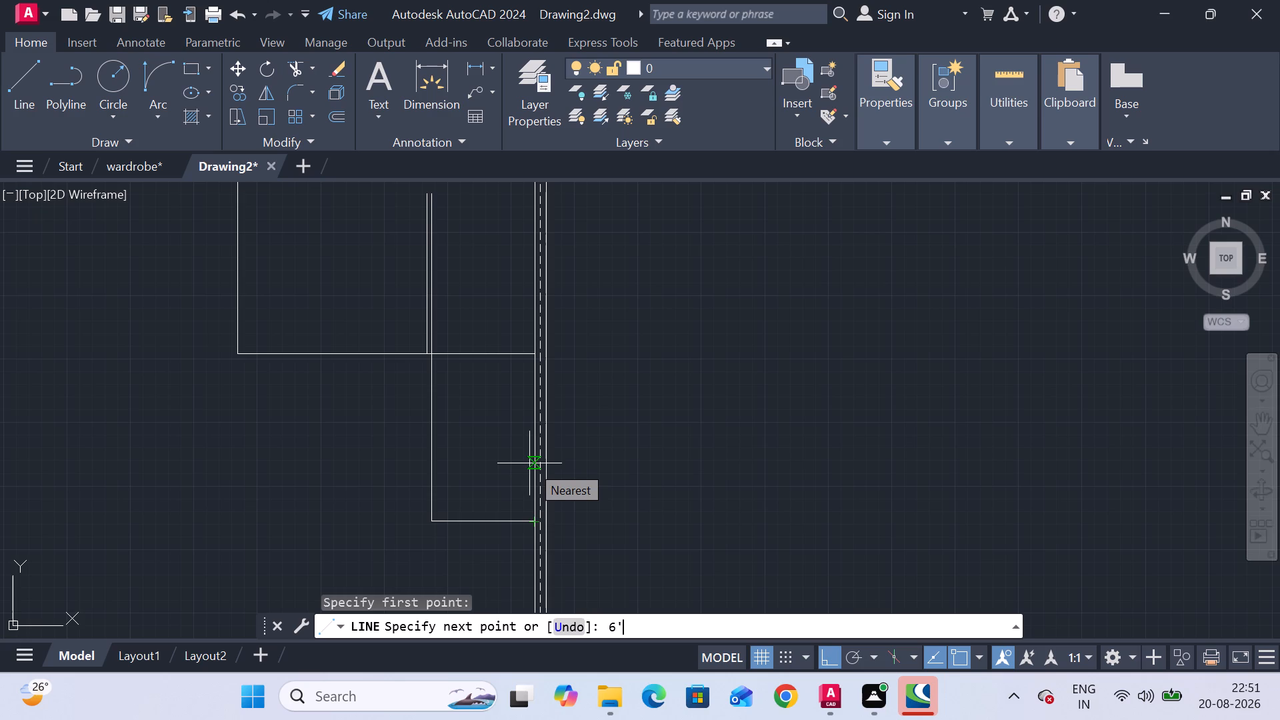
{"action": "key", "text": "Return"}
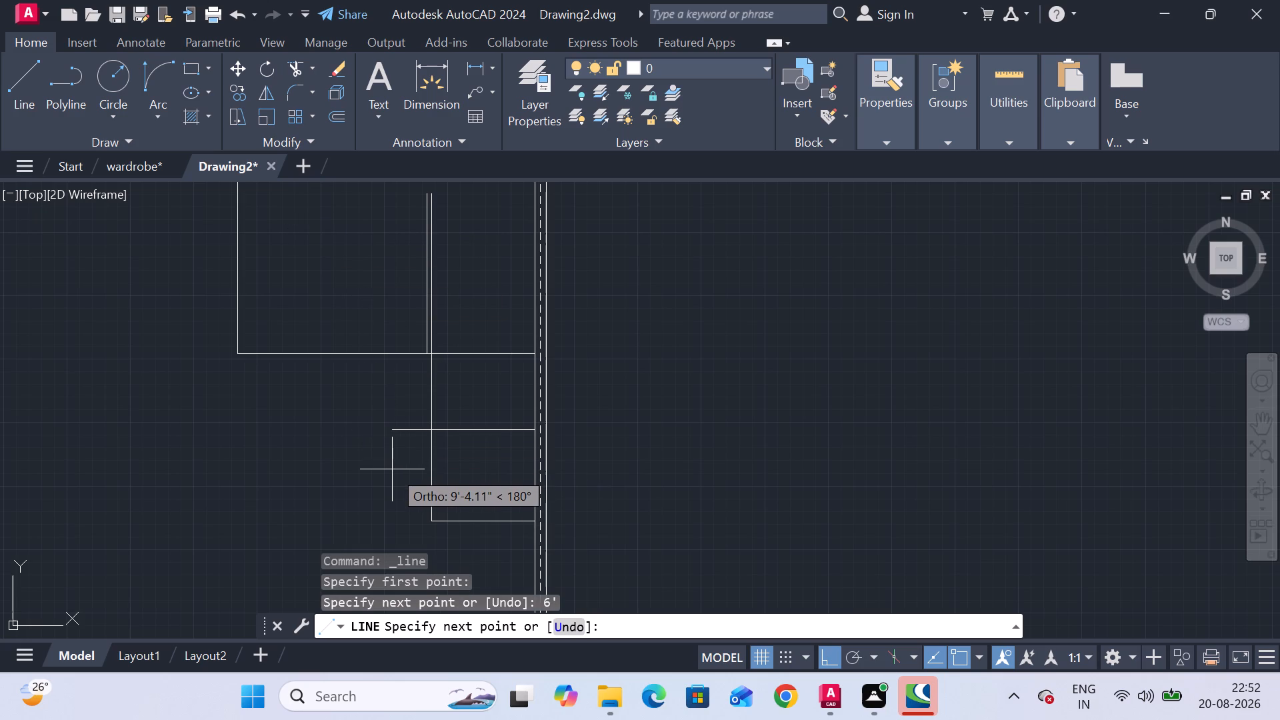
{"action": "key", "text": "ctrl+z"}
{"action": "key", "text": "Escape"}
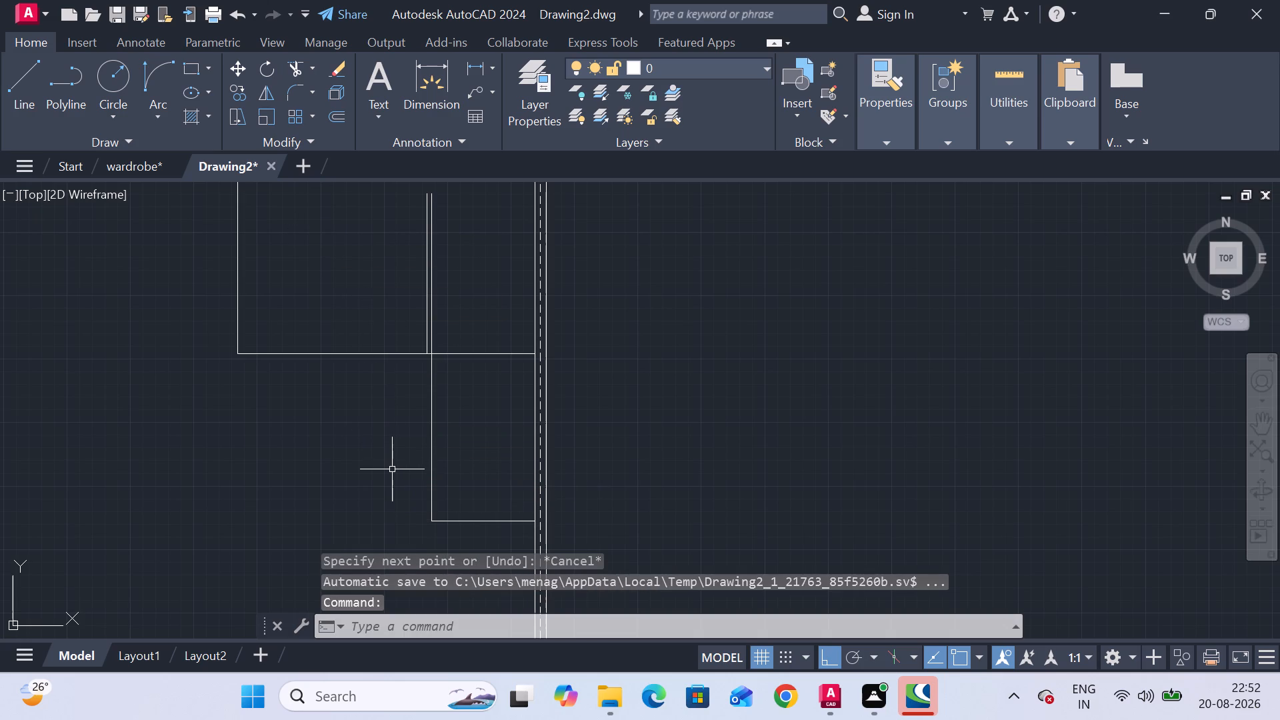
Close the open upper end of the 4" partition wall with a short line between its two faces.
{"action": "scroll", "coordinate": [386, 448], "scroll_direction": "down", "scroll_amount": 1}
{"action": "middle_click_drag", "start_coordinate": [386, 448], "coordinate": [386, 487]}
{"action": "scroll", "coordinate": [400, 297], "scroll_direction": "up", "scroll_amount": 1}
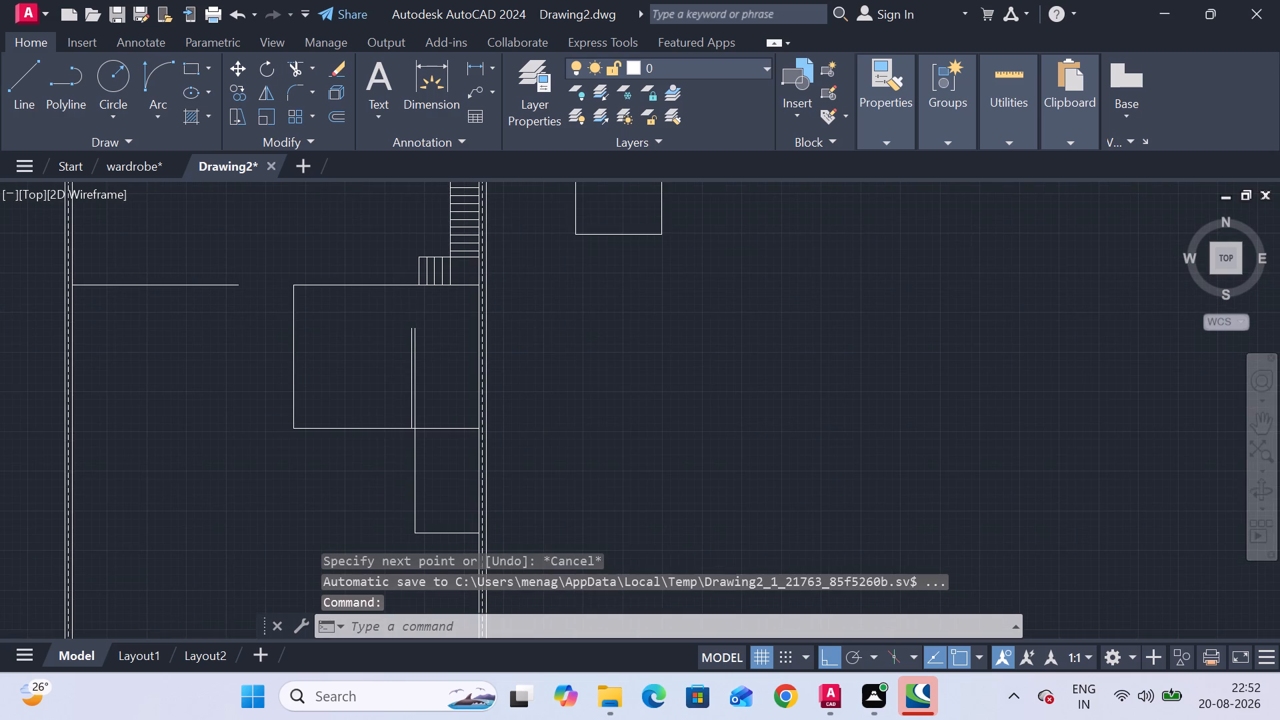
{"action": "left_click", "coordinate": [17, 78]}
{"action": "scroll", "coordinate": [404, 324], "scroll_direction": "up", "scroll_amount": 3}
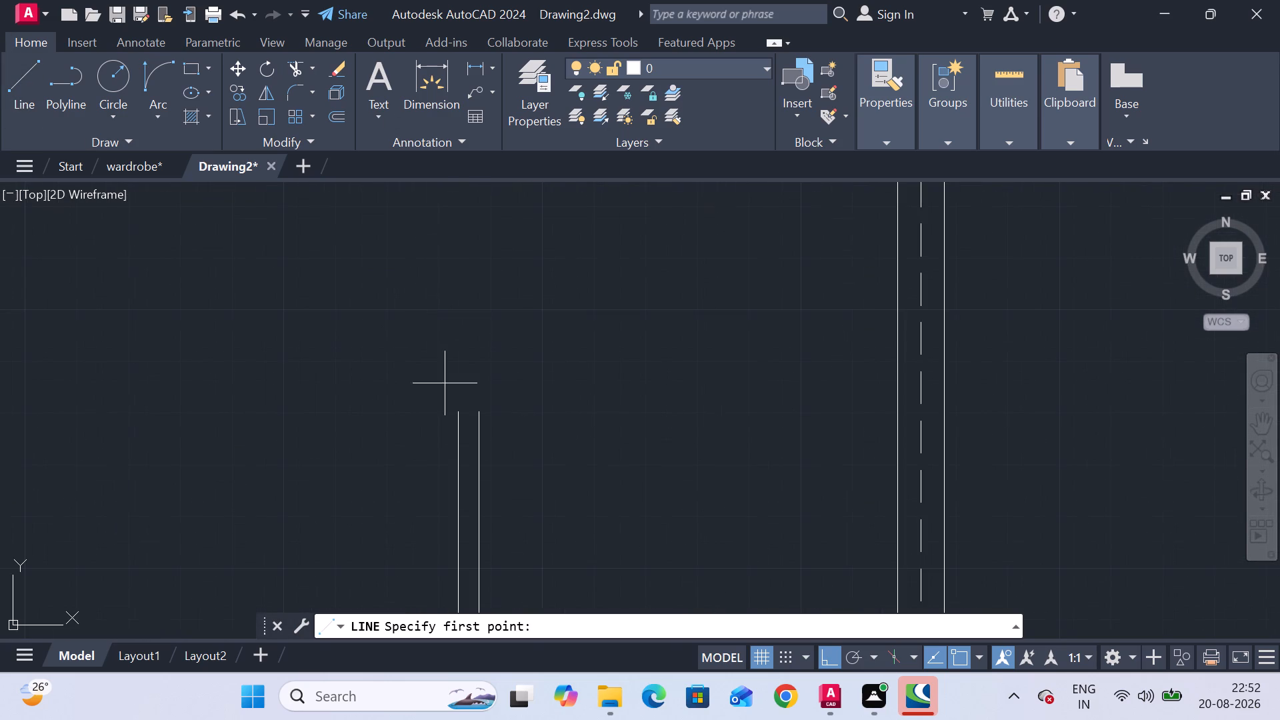
{"action": "left_click", "coordinate": [461, 414]}
{"action": "left_click", "coordinate": [487, 413]}
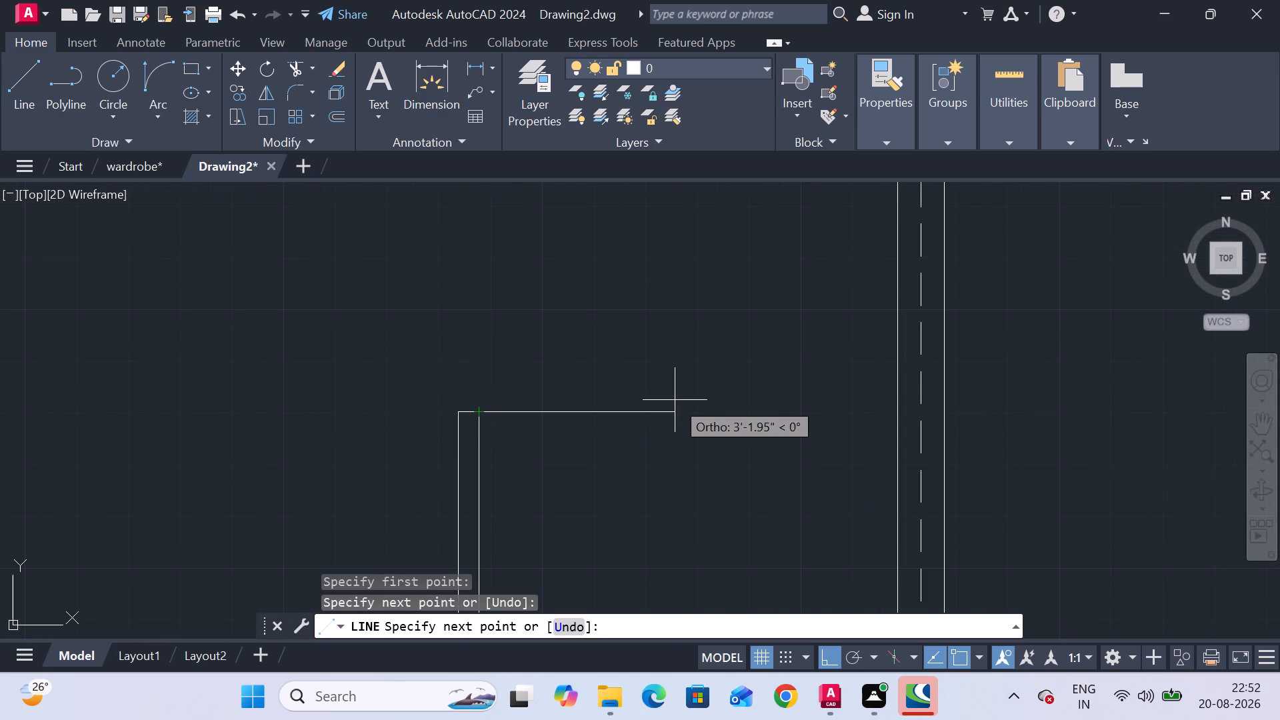
{"action": "key", "text": "Escape"}
Offset the left wall line of the room below the staircase 9" outward, away from the room.
{"action": "scroll", "coordinate": [675, 400], "scroll_direction": "down", "scroll_amount": 3}
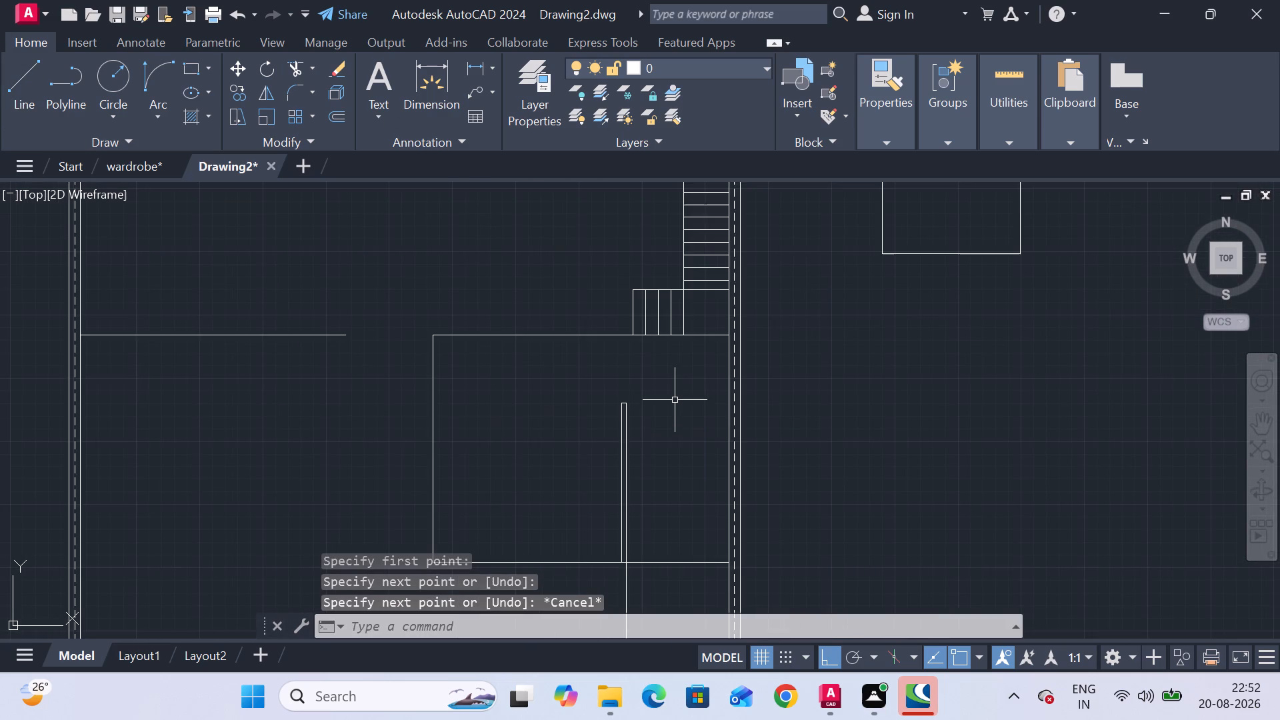
{"action": "middle_click_drag", "start_coordinate": [675, 400], "coordinate": [633, 325]}
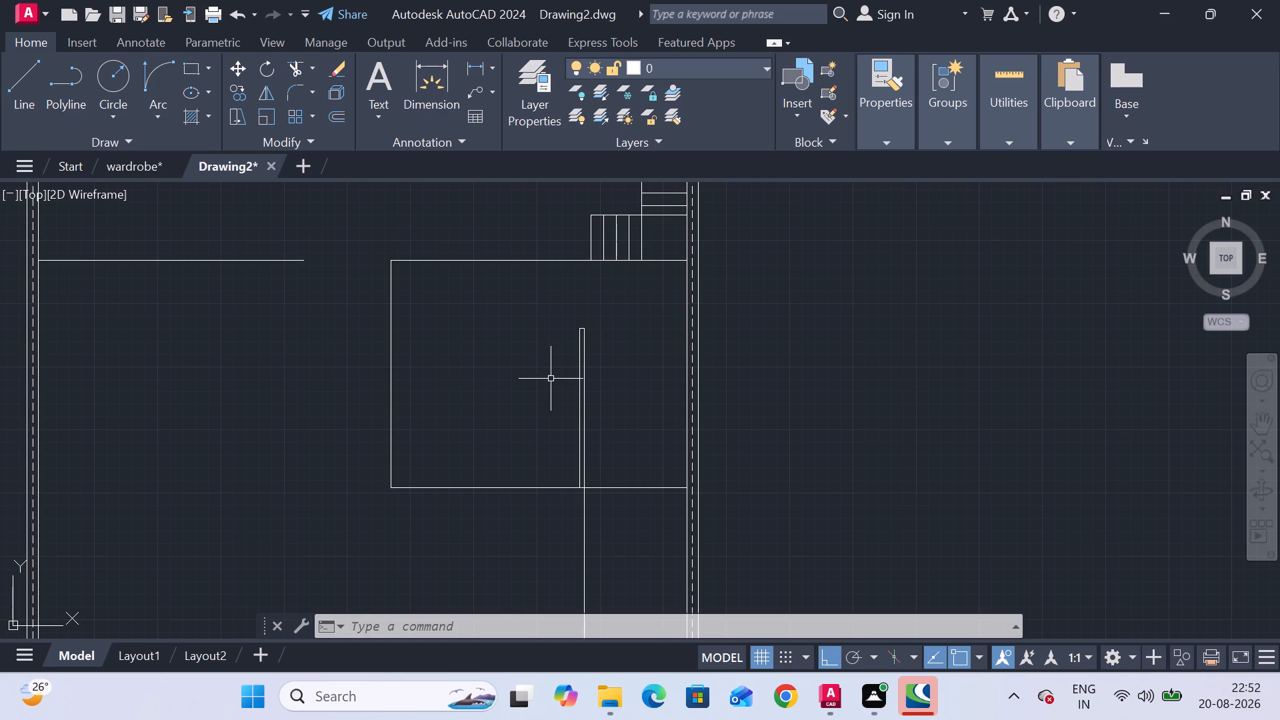
{"action": "left_click", "coordinate": [329, 117]}
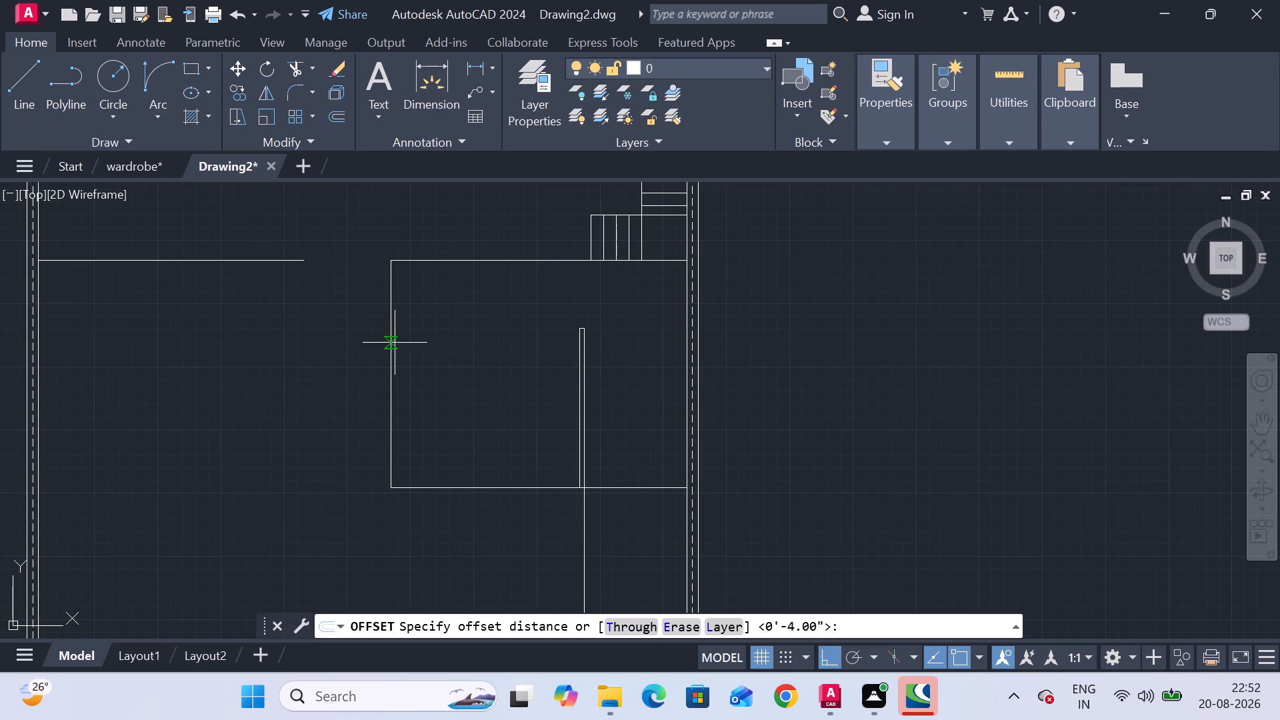
{"action": "key", "text": "9"}
{"action": "key", "text": "shift+quotedbl"}
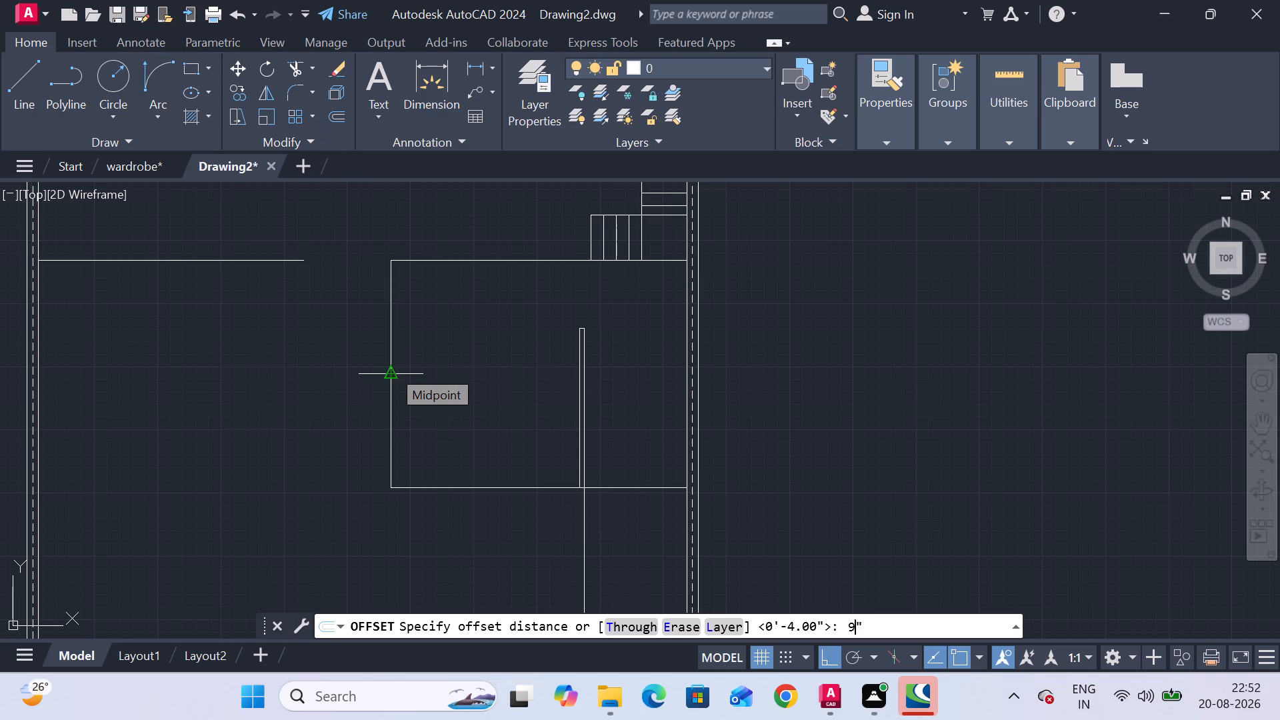
{"action": "key", "text": "Return"}
{"action": "left_click", "coordinate": [391, 368]}
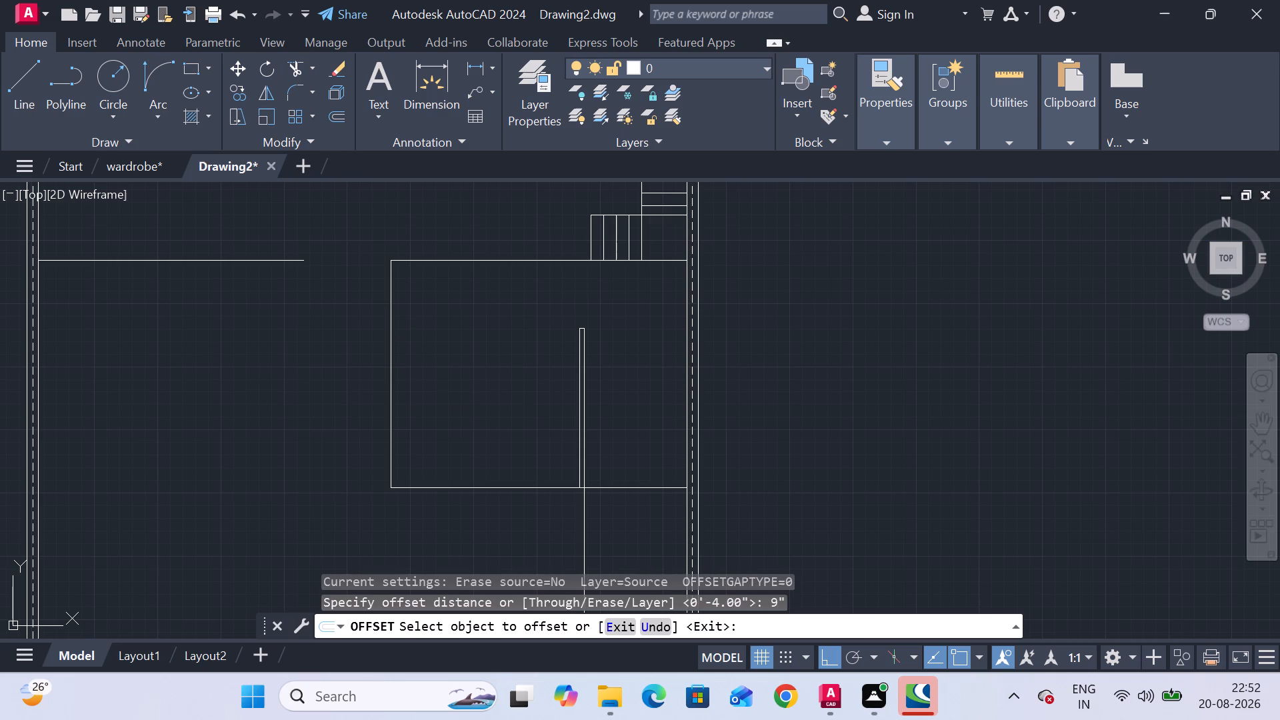
{"action": "left_click", "coordinate": [390, 369]}
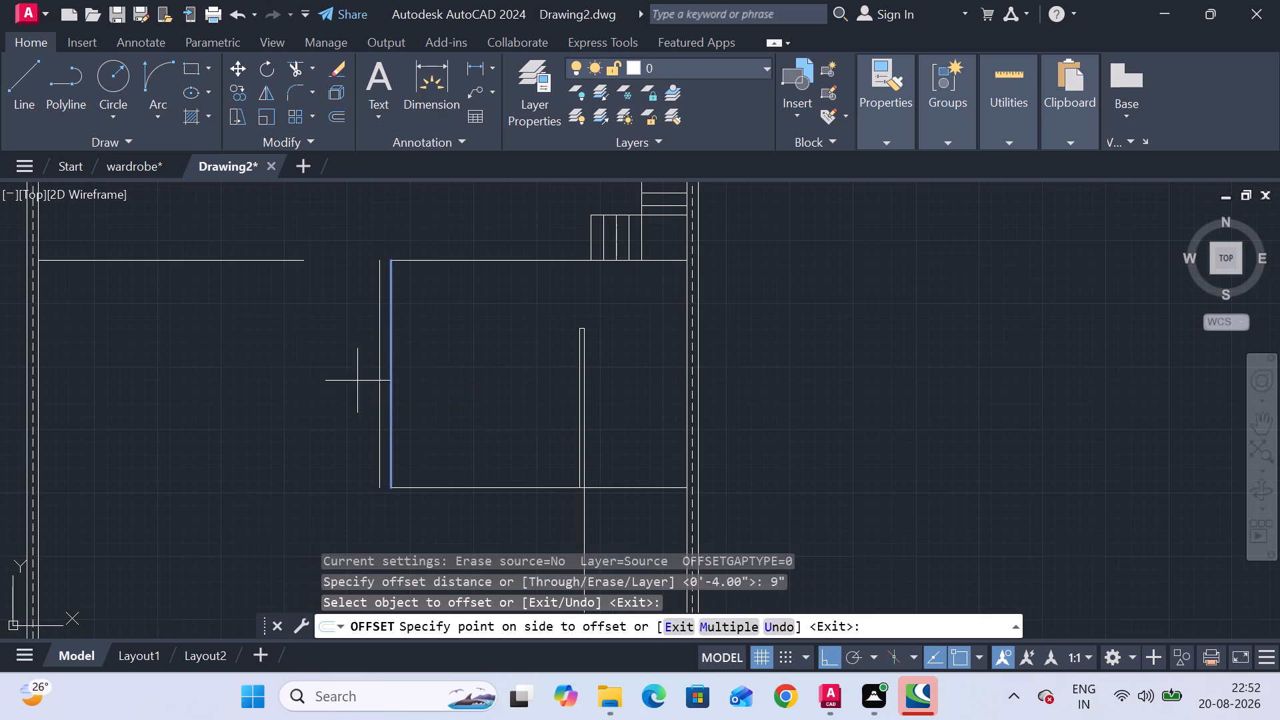
{"action": "left_click", "coordinate": [335, 385]}
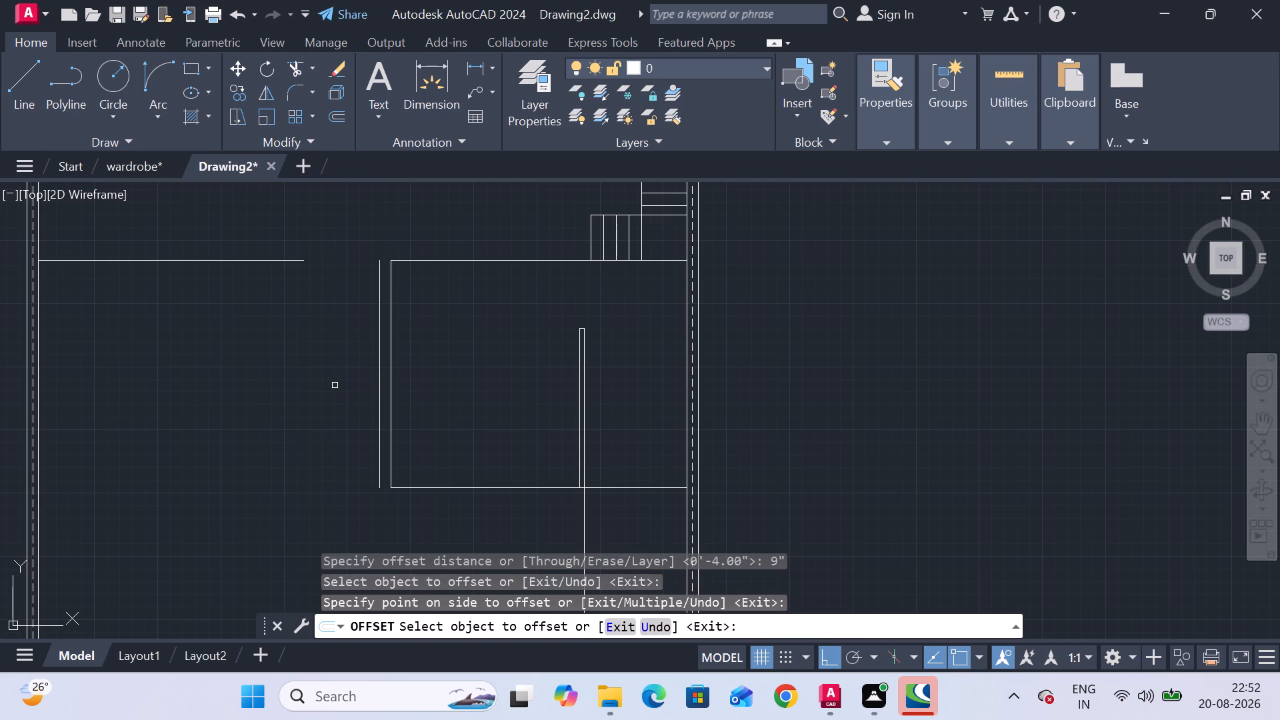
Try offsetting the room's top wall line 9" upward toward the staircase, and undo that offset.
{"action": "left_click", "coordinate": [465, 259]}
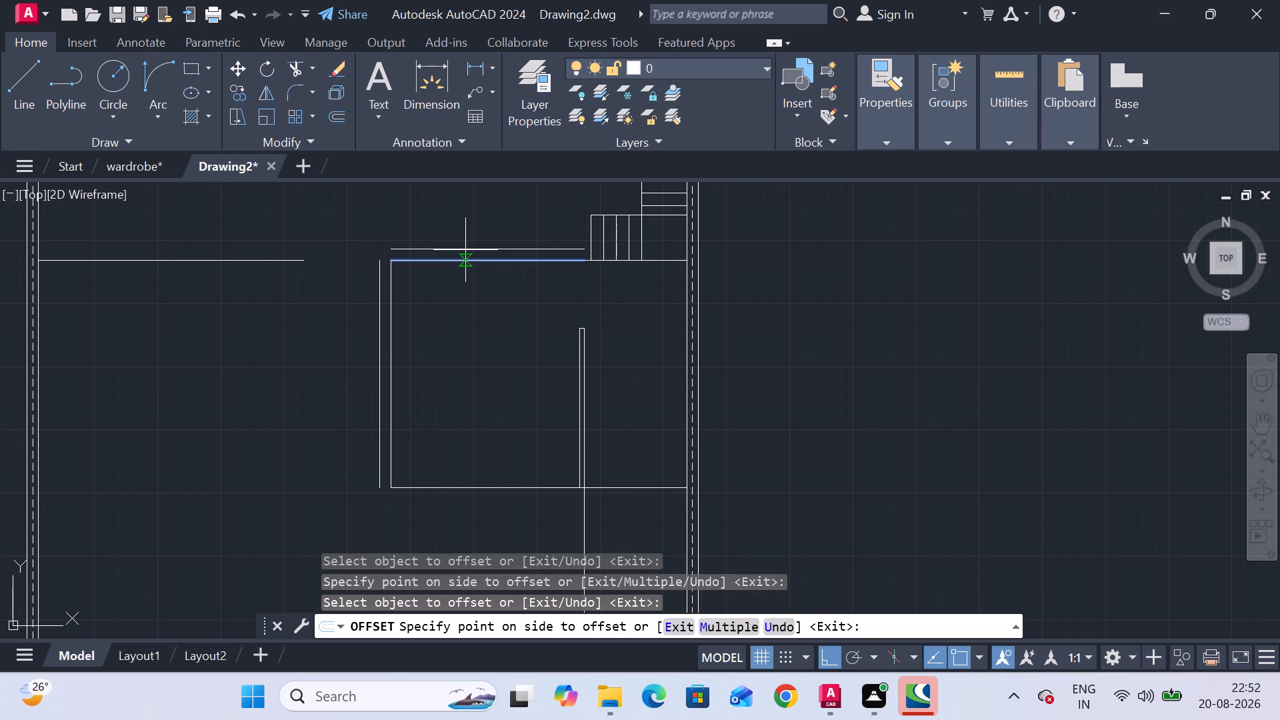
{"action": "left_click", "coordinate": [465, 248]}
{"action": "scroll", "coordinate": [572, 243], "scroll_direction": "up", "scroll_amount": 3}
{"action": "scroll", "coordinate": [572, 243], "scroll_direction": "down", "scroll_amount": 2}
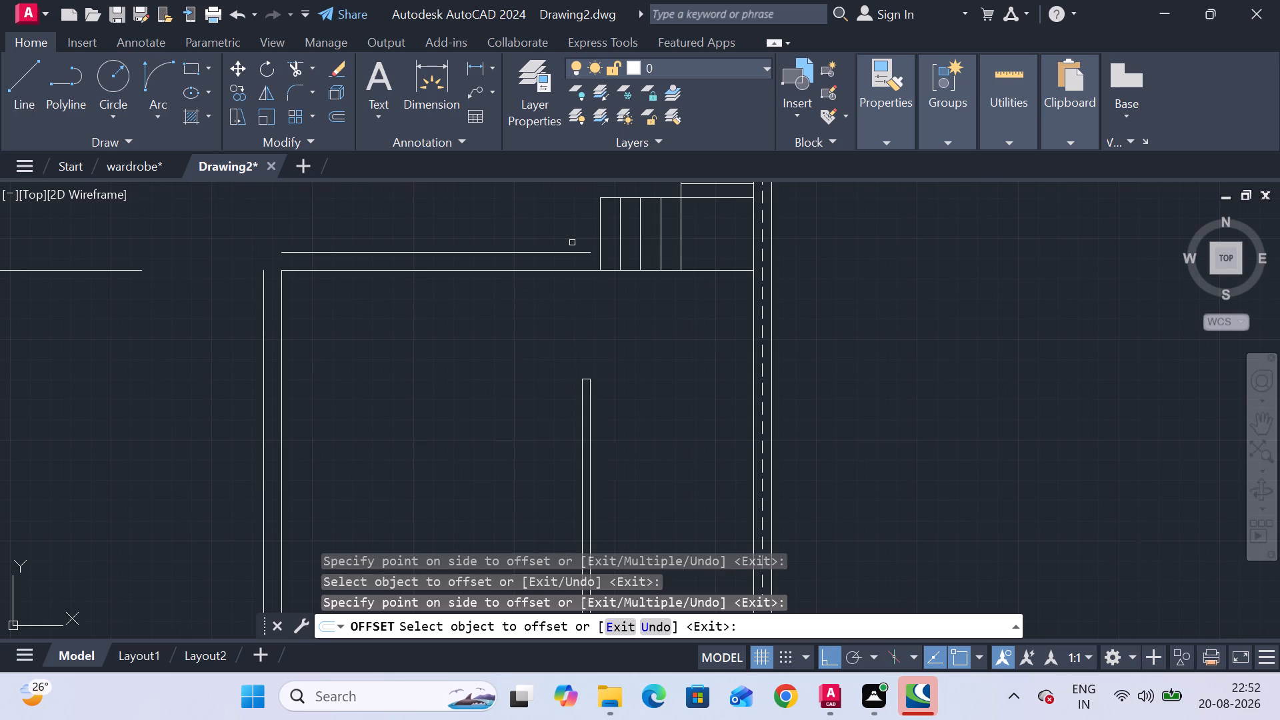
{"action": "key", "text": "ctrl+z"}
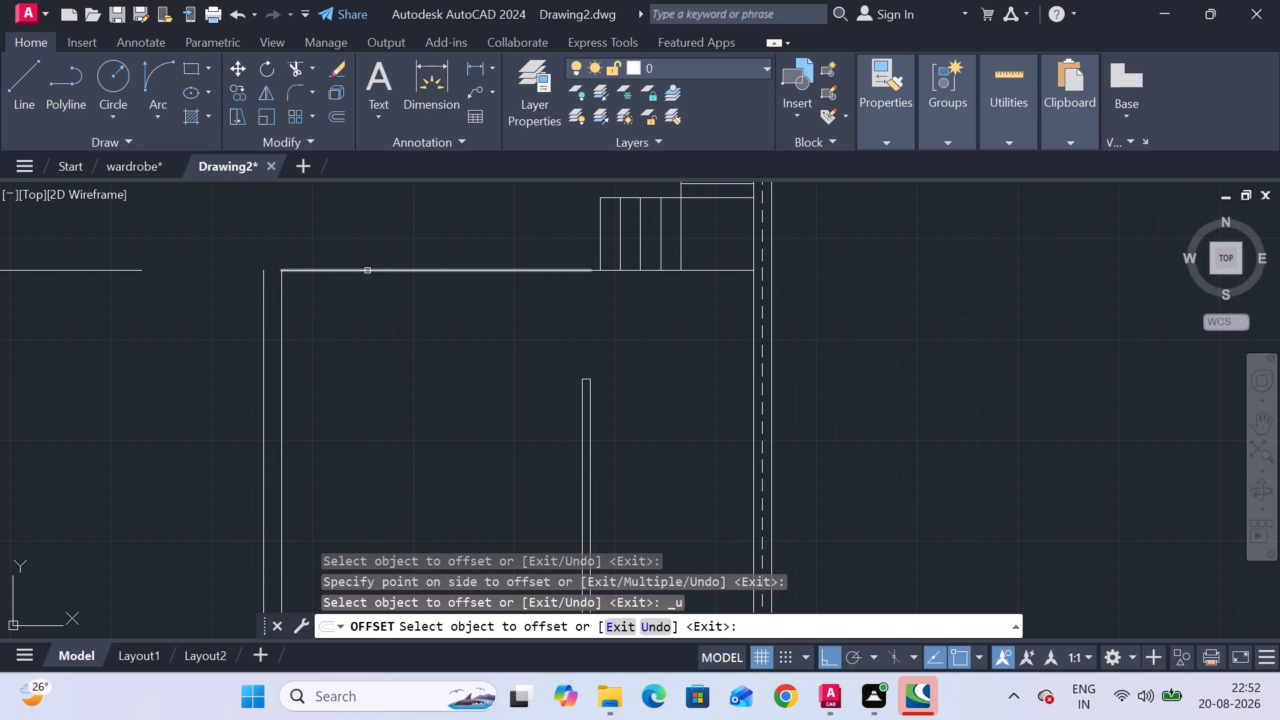
Offset the room's bottom wall line 9" downward and both segments of its top wall line 9" into the room.
{"action": "scroll", "coordinate": [357, 255], "scroll_direction": "down", "scroll_amount": 1}
{"action": "middle_click_drag", "start_coordinate": [355, 254], "coordinate": [341, 244]}
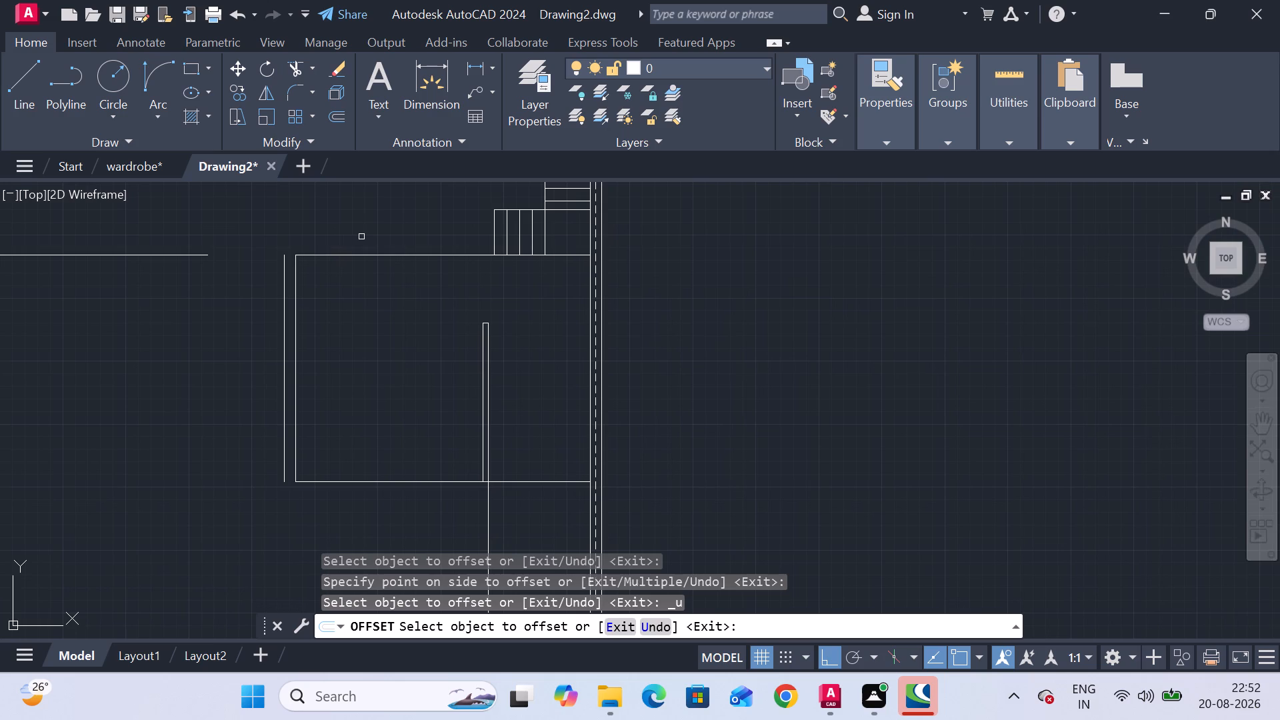
{"action": "left_click", "coordinate": [377, 483]}
{"action": "left_click", "coordinate": [379, 499]}
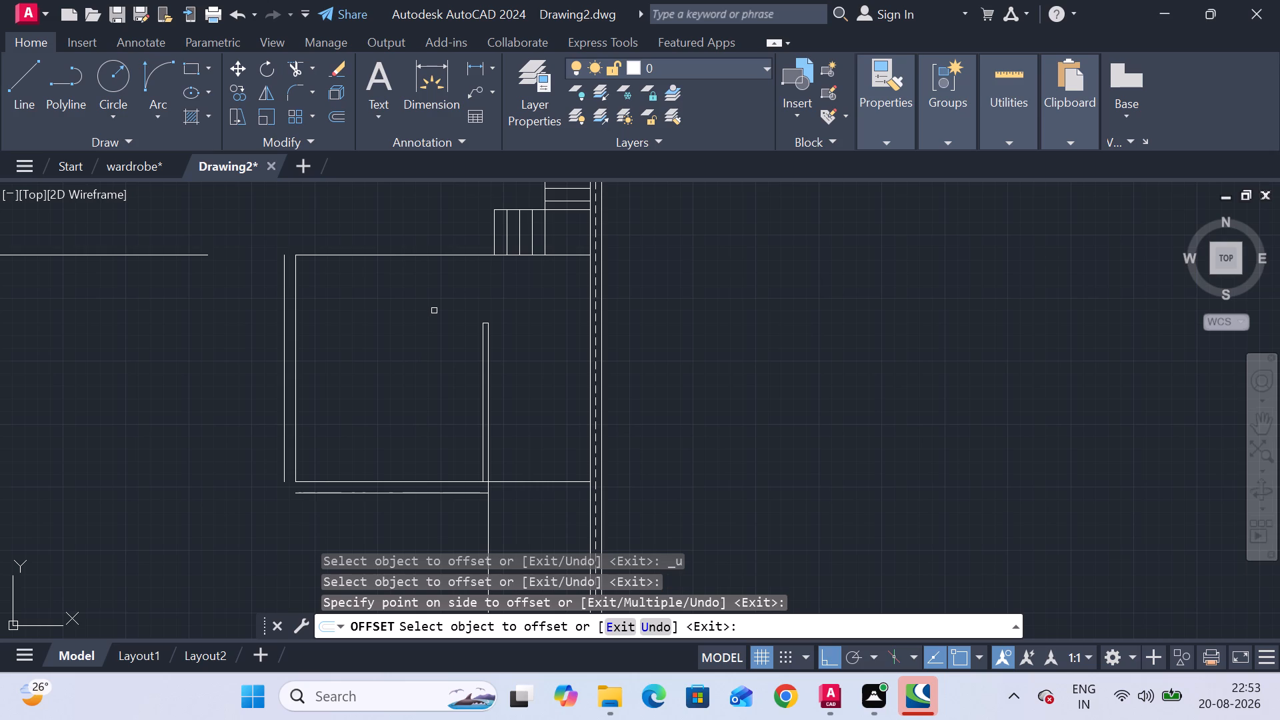
{"action": "left_click", "coordinate": [471, 255]}
{"action": "left_click", "coordinate": [471, 290]}
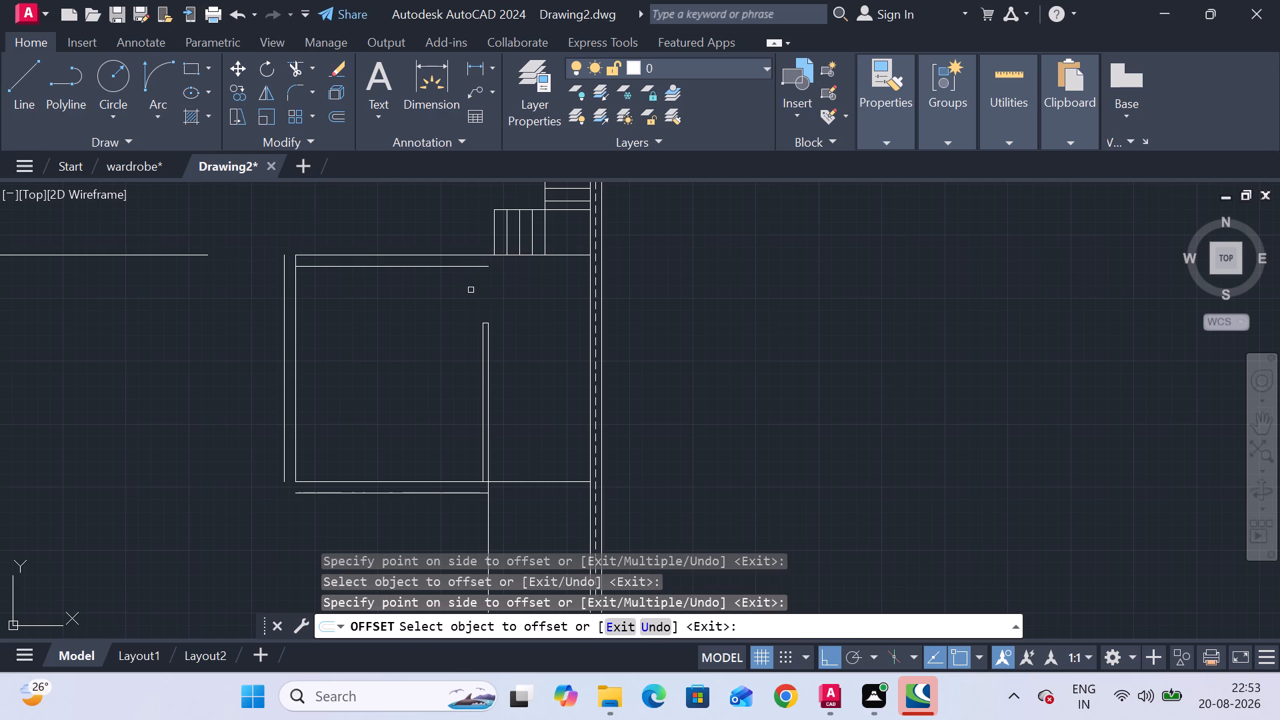
{"action": "left_click", "coordinate": [521, 253]}
{"action": "left_click", "coordinate": [521, 271]}
Draw a short line closing the gap between the two left wall faces at the room's upper-left corner.
{"action": "middle_click_drag", "start_coordinate": [514, 303], "coordinate": [489, 279]}
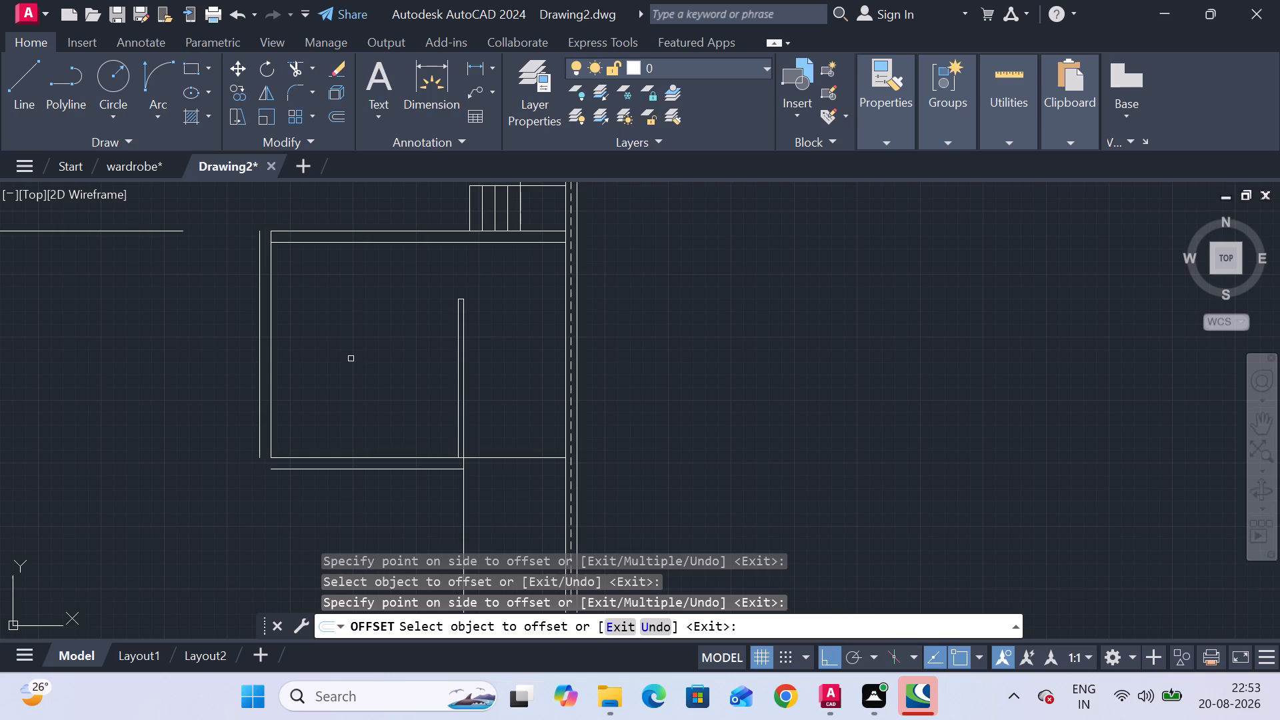
{"action": "left_click", "coordinate": [19, 105]}
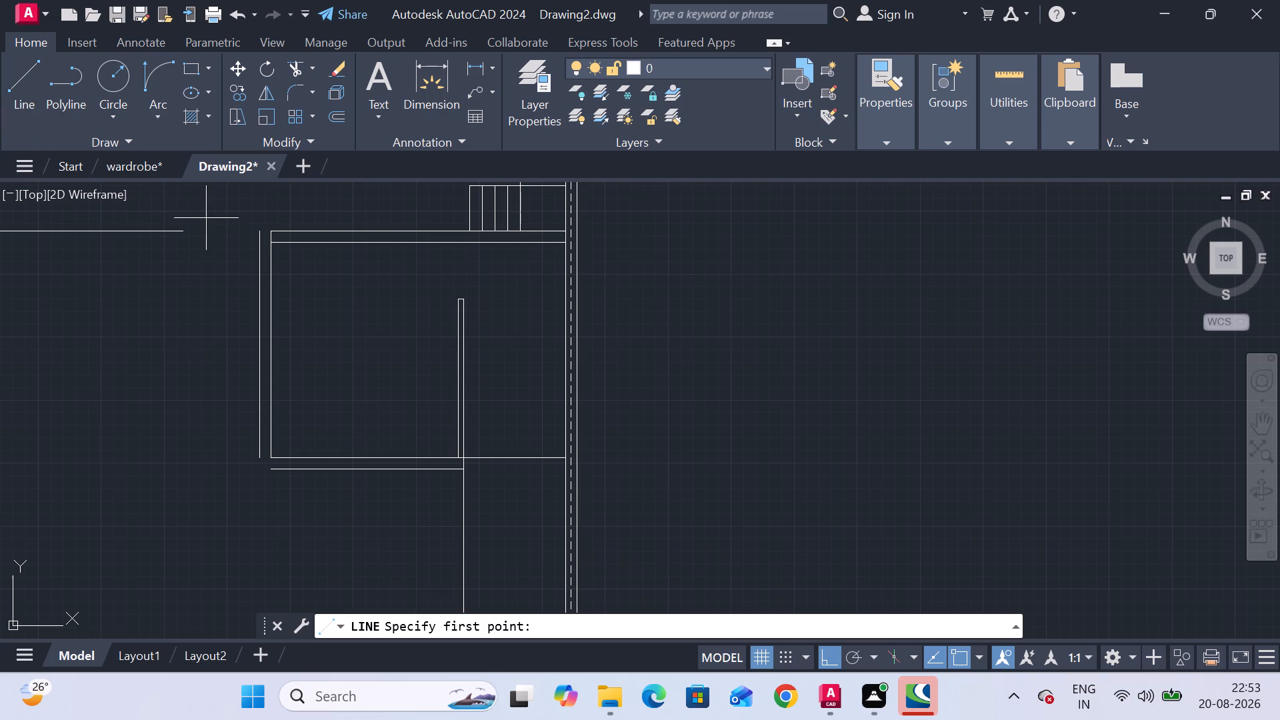
{"action": "scroll", "coordinate": [285, 227], "scroll_direction": "up", "scroll_amount": 3}
{"action": "left_click", "coordinate": [177, 243]}
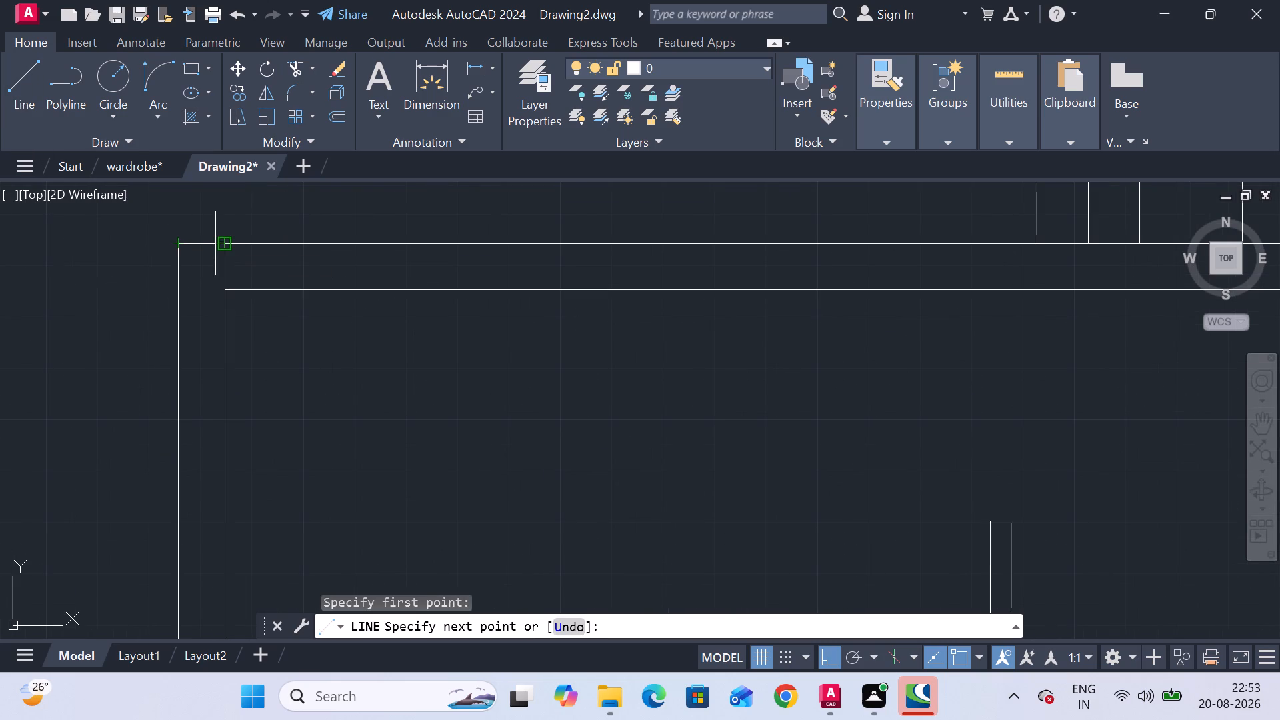
{"action": "left_click", "coordinate": [217, 243]}
{"action": "scroll", "coordinate": [317, 327], "scroll_direction": "down", "scroll_amount": 2}
{"action": "middle_click_drag", "start_coordinate": [317, 331], "coordinate": [315, 265]}
{"action": "key", "text": "Escape"}
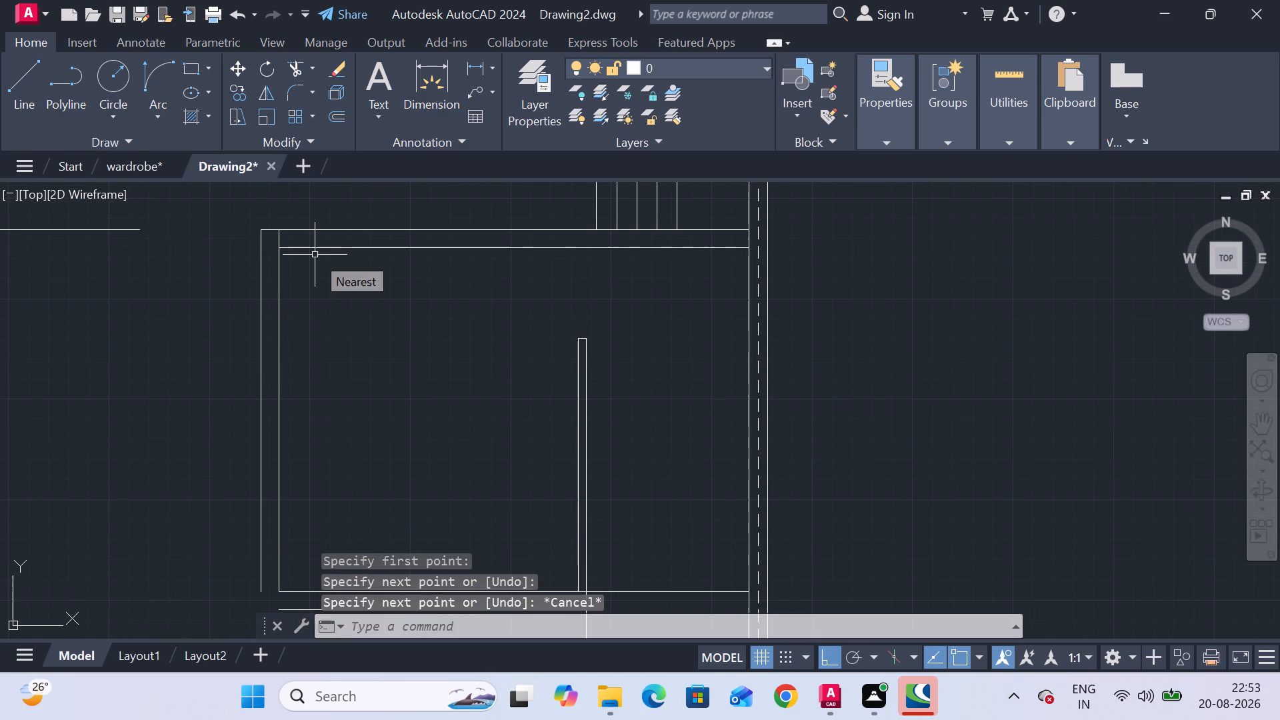
Fillet the outer left and outer bottom wall lines into a square corner at the room's lower left.
{"action": "key", "text": "space"}
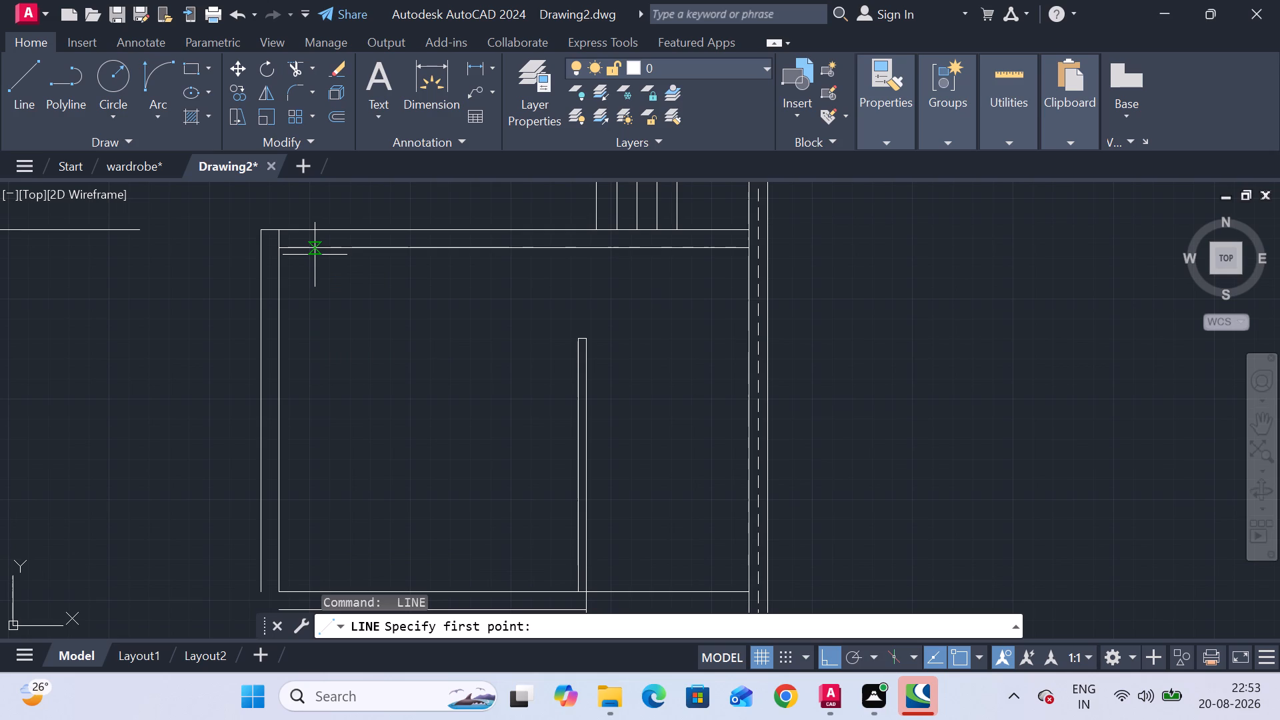
{"action": "scroll", "coordinate": [404, 388], "scroll_direction": "down", "scroll_amount": 2}
{"action": "middle_click_drag", "start_coordinate": [402, 397], "coordinate": [374, 289]}
{"action": "scroll", "coordinate": [293, 410], "scroll_direction": "up", "scroll_amount": 3}
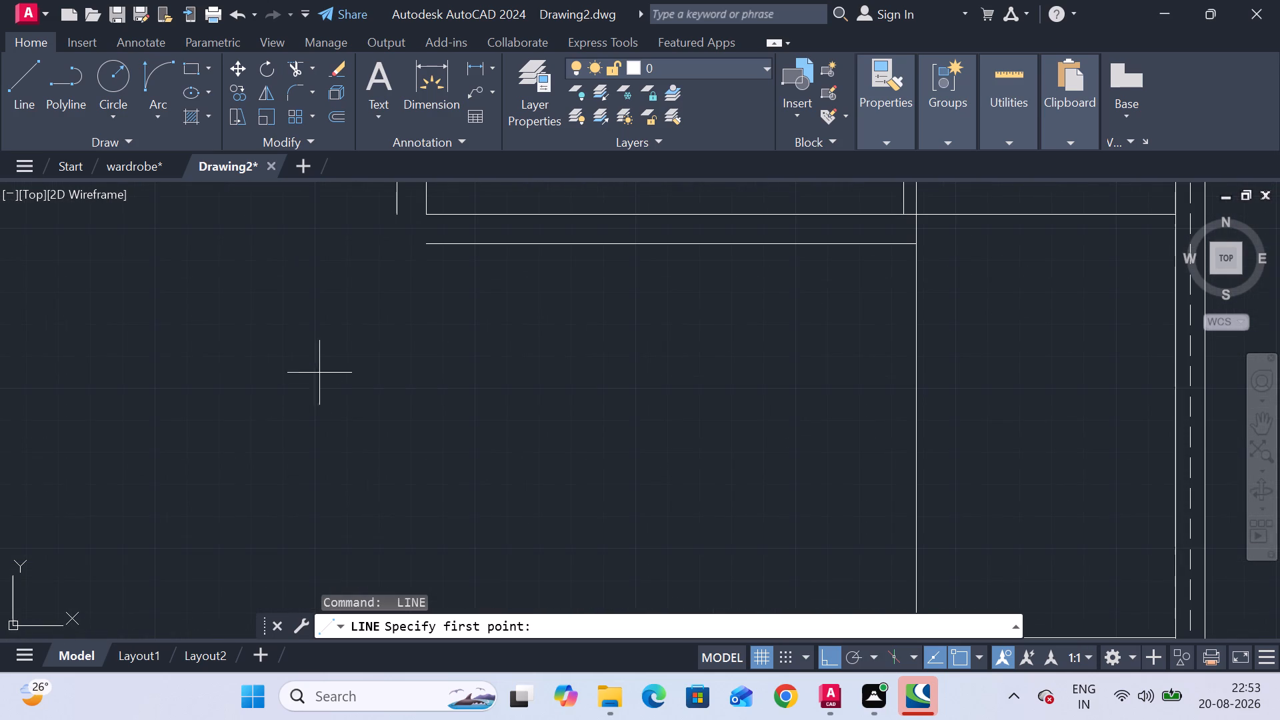
{"action": "middle_click_drag", "start_coordinate": [321, 371], "coordinate": [294, 468]}
{"action": "left_click", "coordinate": [289, 85]}
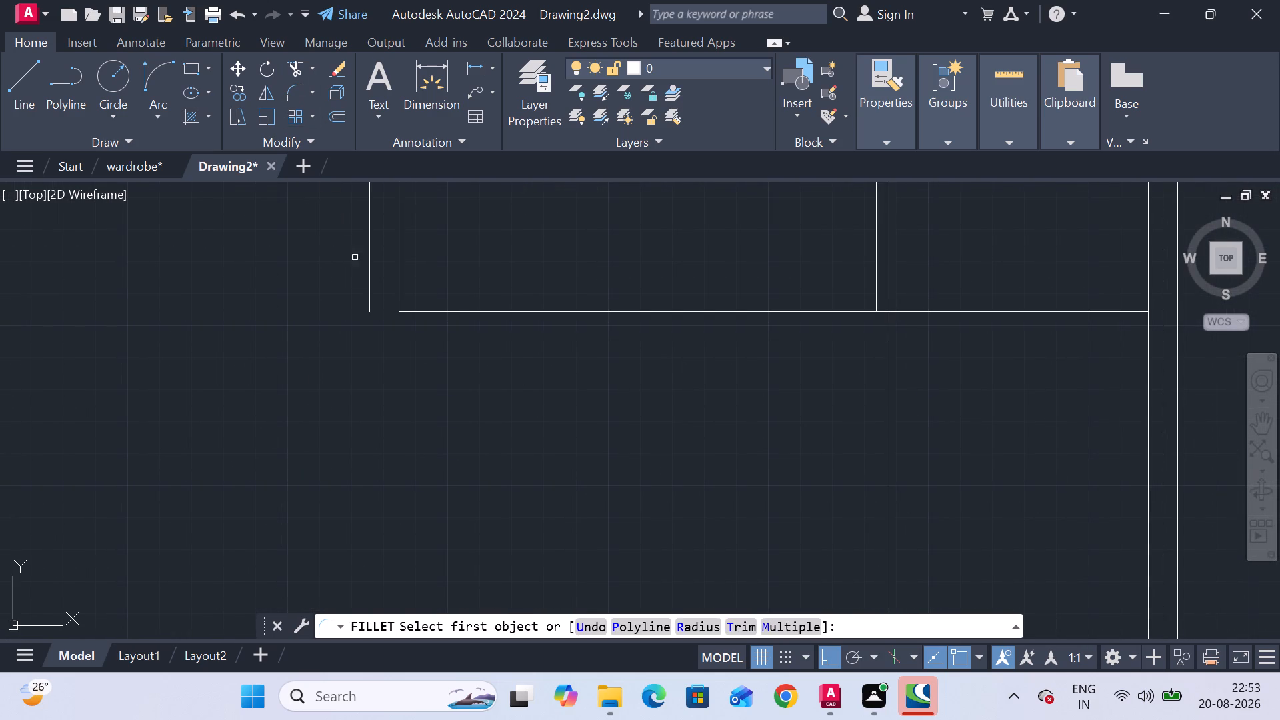
{"action": "left_click", "coordinate": [367, 295]}
{"action": "left_click", "coordinate": [410, 343]}
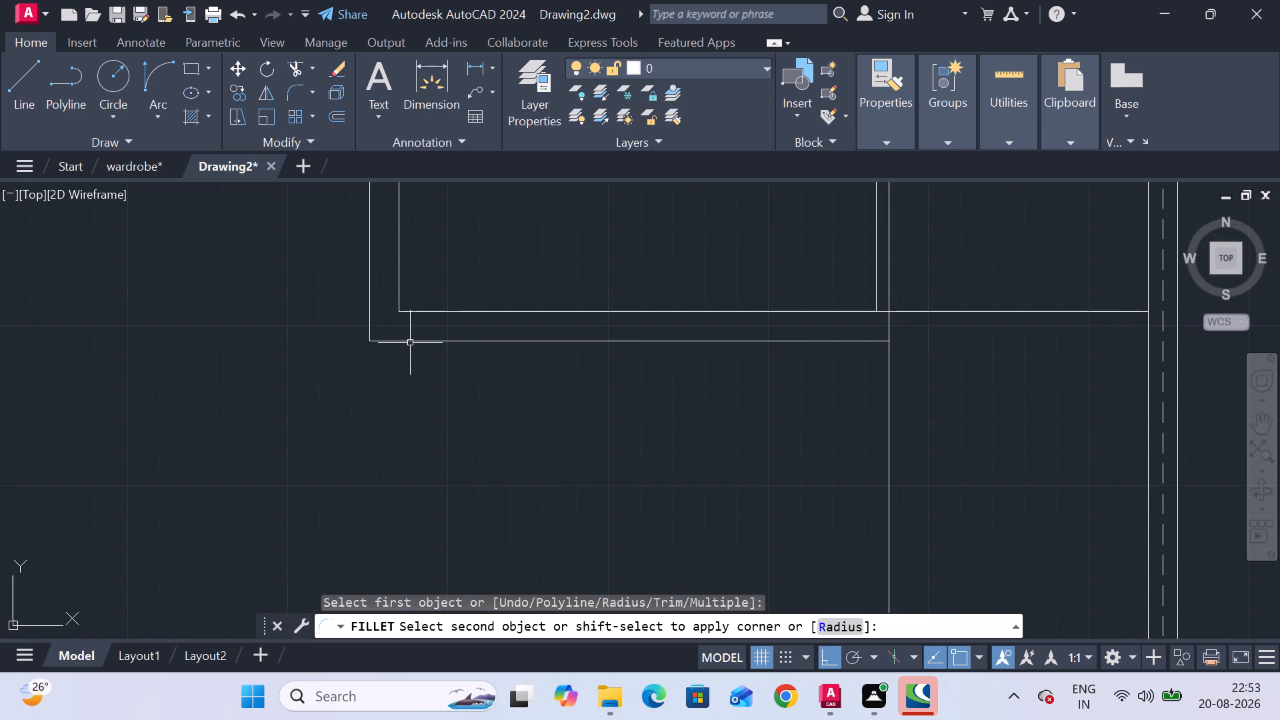
{"action": "key", "text": "Escape"}
{"action": "key", "text": "Escape"}
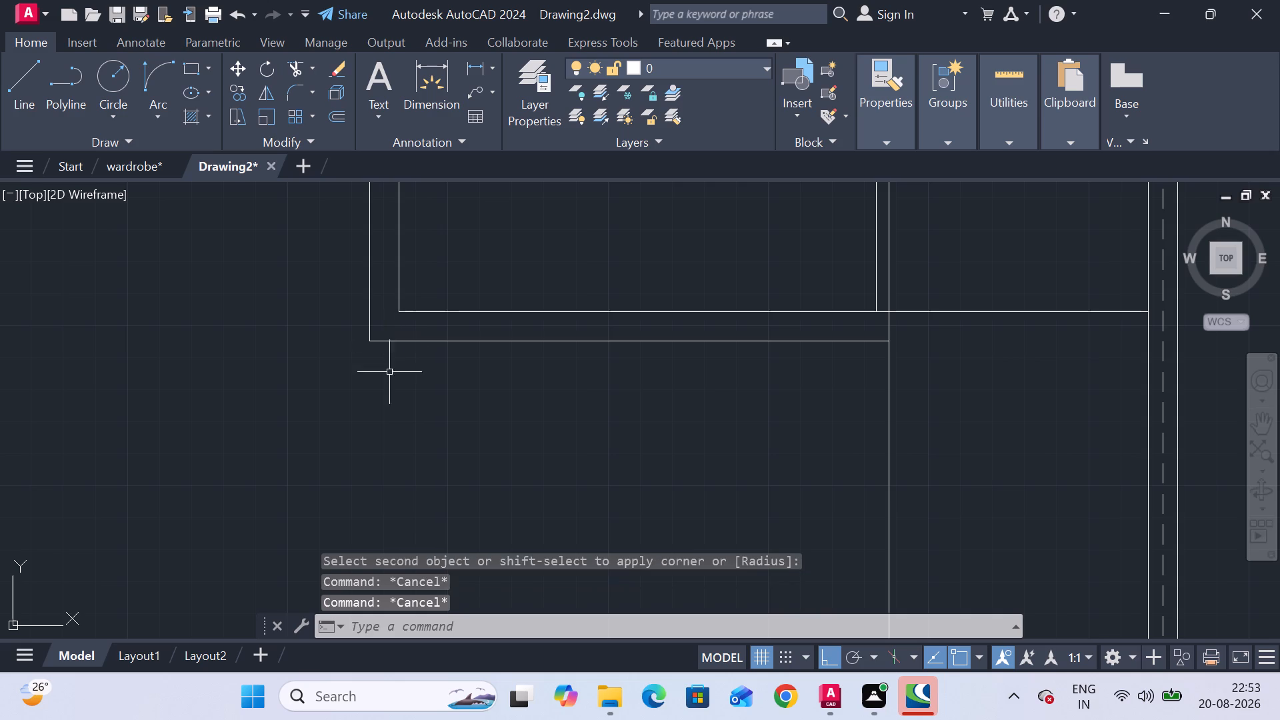
Offset the small lower-right room's left wall line 9" to the left and its bottom wall line 9" downward.
{"action": "scroll", "coordinate": [458, 461], "scroll_direction": "down", "scroll_amount": 3}
{"action": "middle_click_drag", "start_coordinate": [459, 467], "coordinate": [371, 428]}
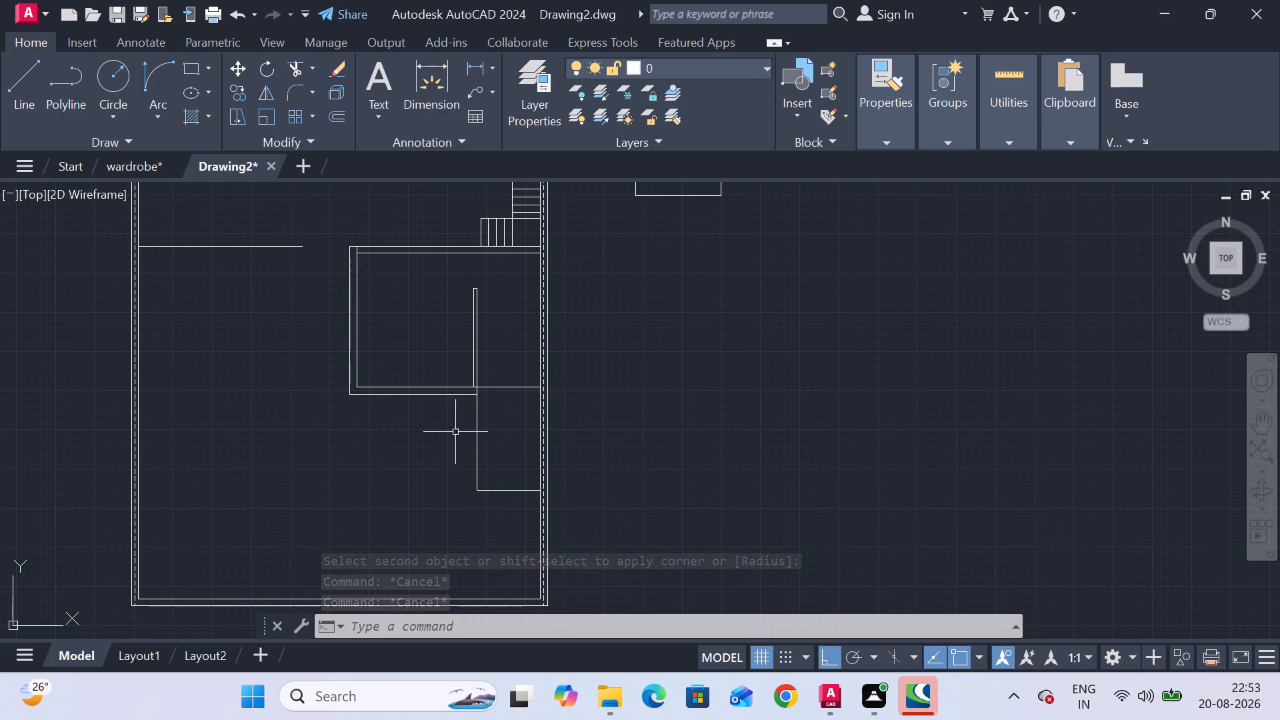
{"action": "scroll", "coordinate": [477, 441], "scroll_direction": "up", "scroll_amount": 1}
{"action": "middle_click_drag", "start_coordinate": [460, 448], "coordinate": [438, 429]}
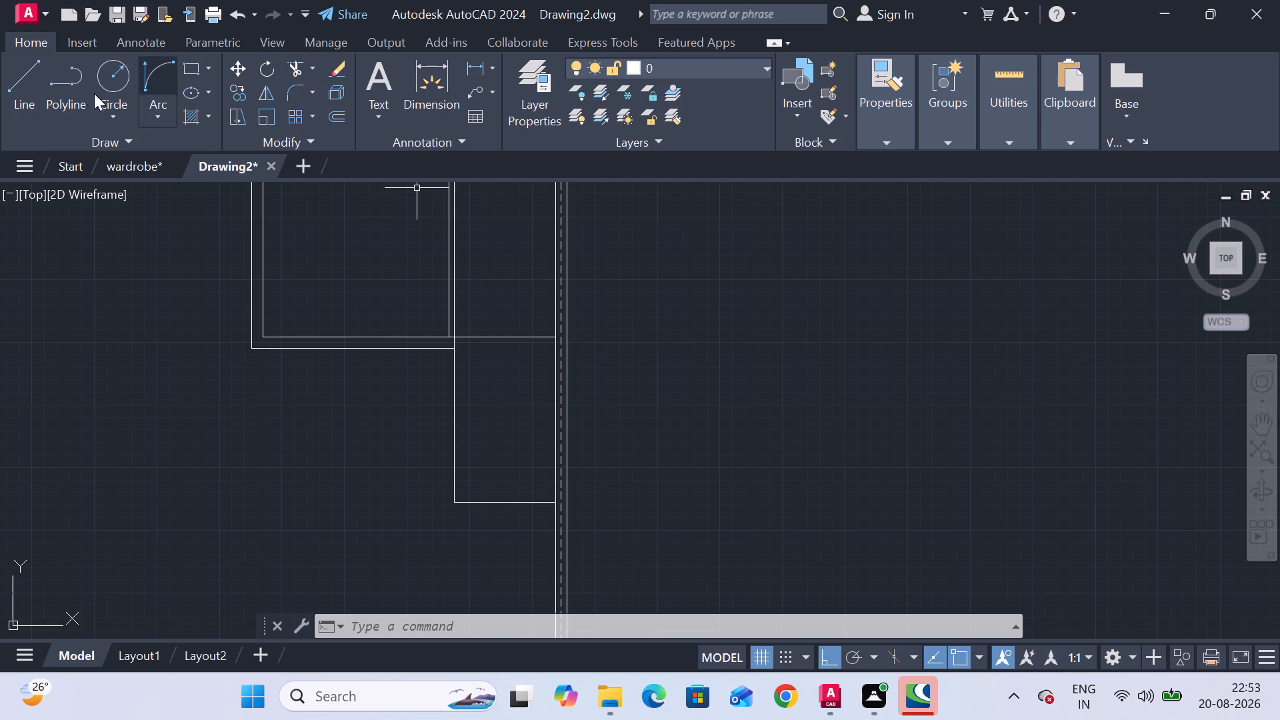
{"action": "left_click", "coordinate": [335, 116]}
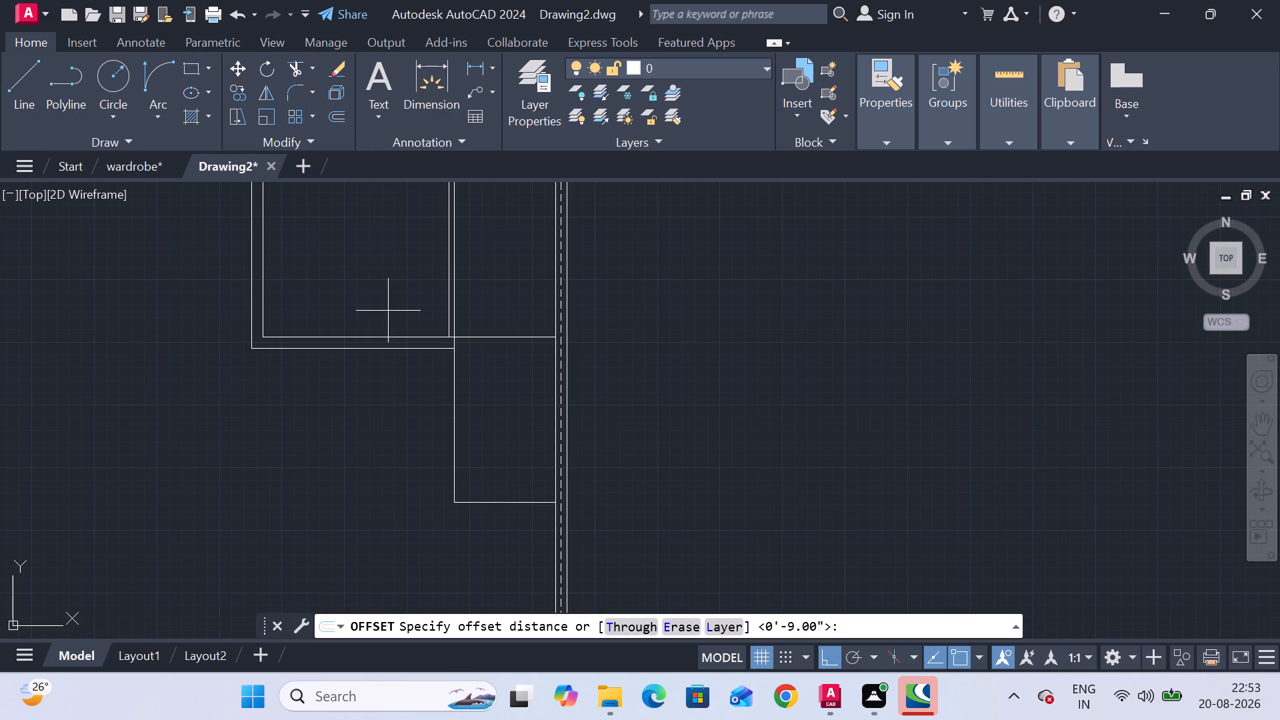
{"action": "key", "text": "Return"}
{"action": "left_click", "coordinate": [453, 386]}
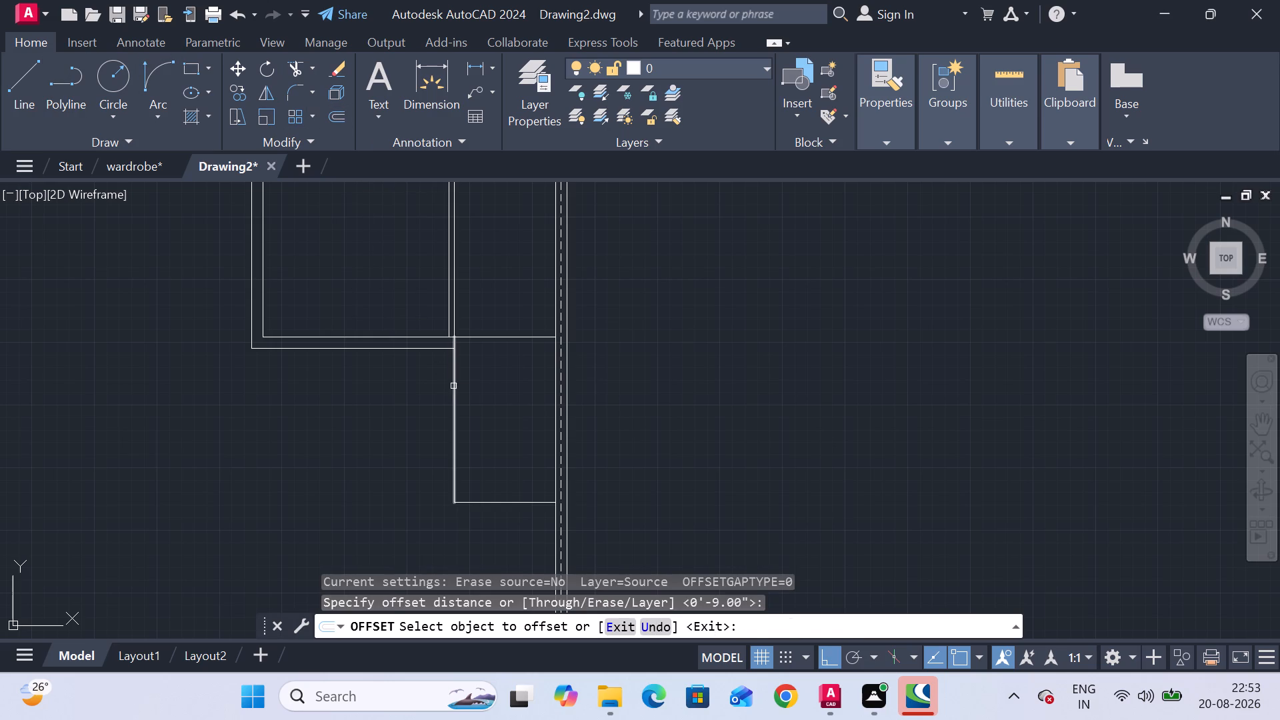
{"action": "left_click", "coordinate": [423, 398]}
{"action": "middle_click_drag", "start_coordinate": [411, 411], "coordinate": [379, 317]}
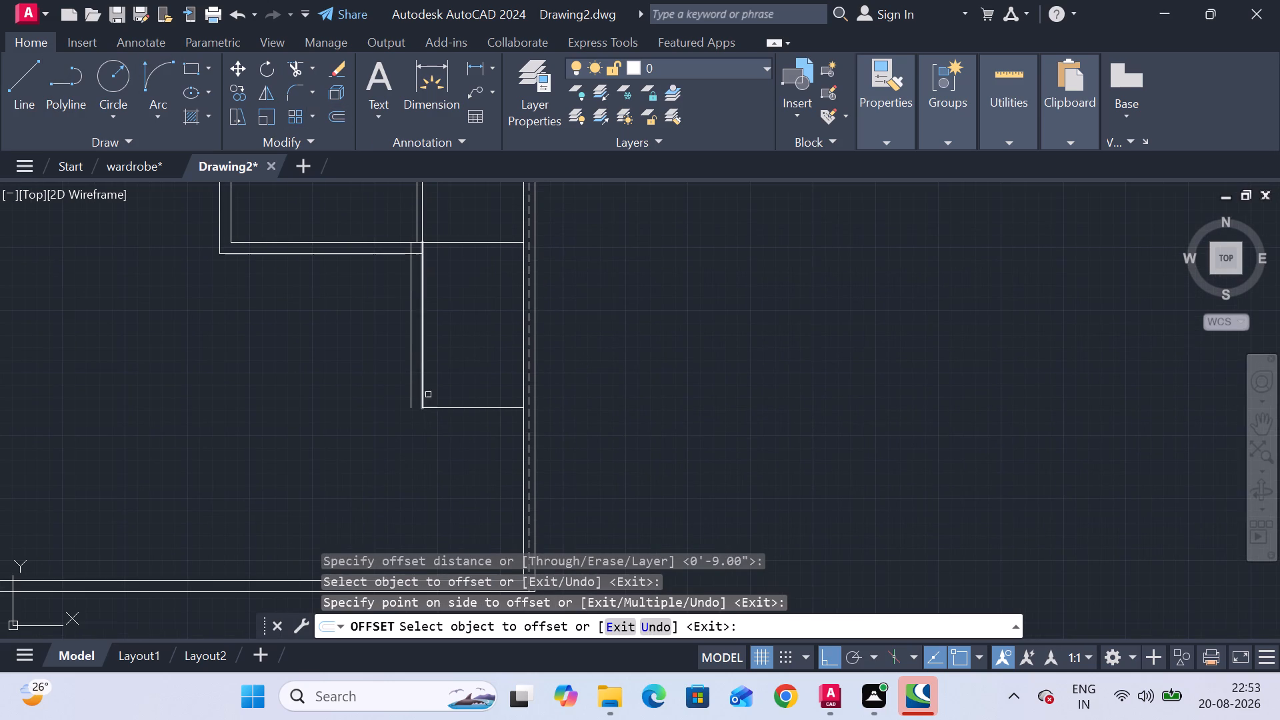
{"action": "left_click", "coordinate": [469, 410]}
{"action": "left_click", "coordinate": [469, 431]}
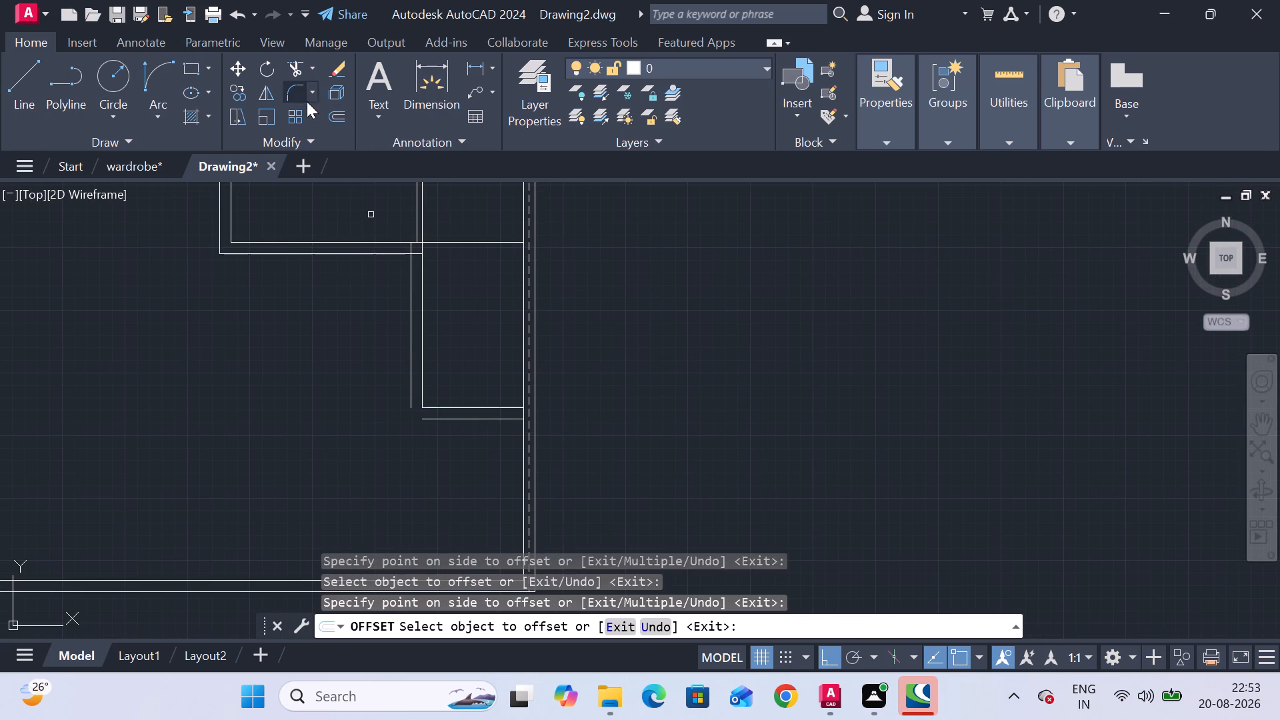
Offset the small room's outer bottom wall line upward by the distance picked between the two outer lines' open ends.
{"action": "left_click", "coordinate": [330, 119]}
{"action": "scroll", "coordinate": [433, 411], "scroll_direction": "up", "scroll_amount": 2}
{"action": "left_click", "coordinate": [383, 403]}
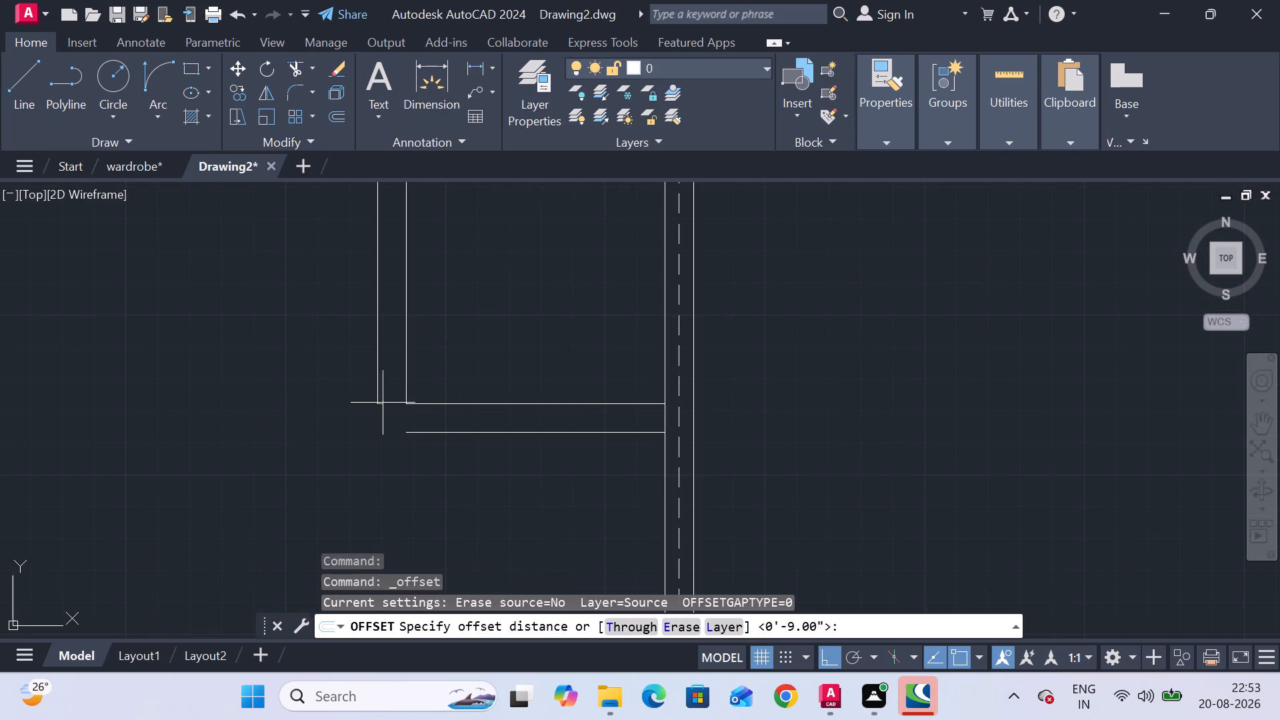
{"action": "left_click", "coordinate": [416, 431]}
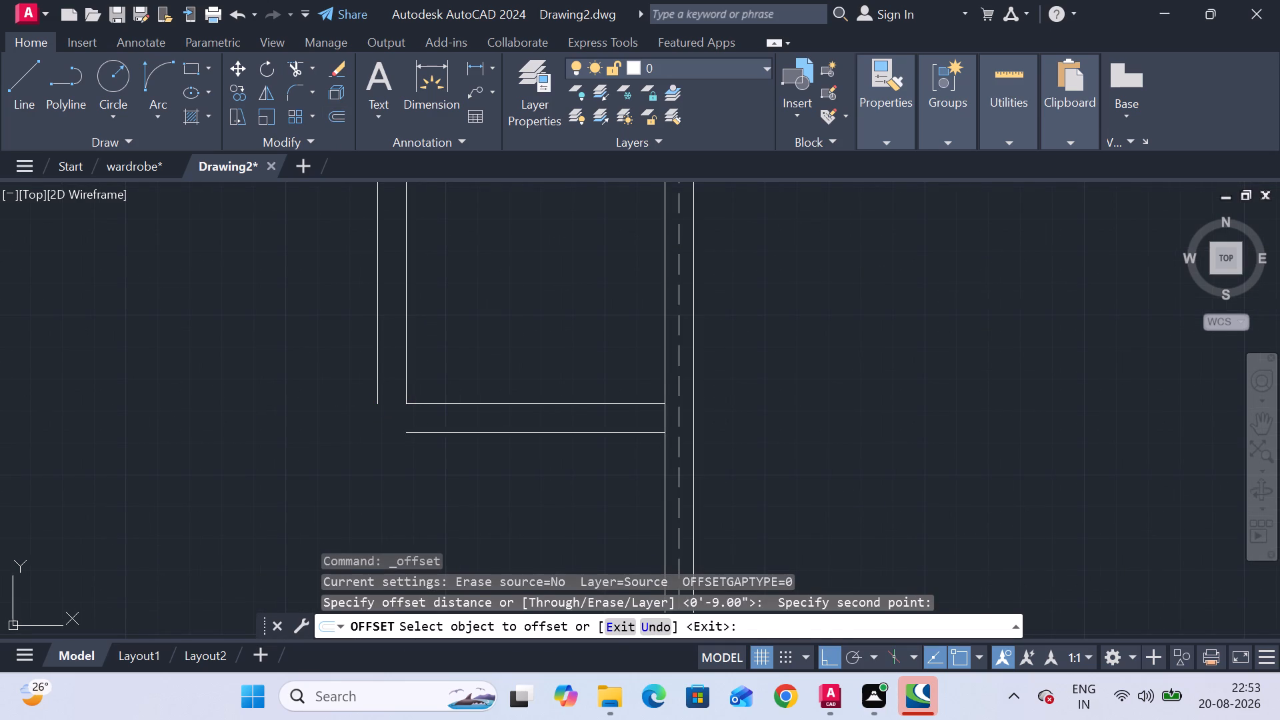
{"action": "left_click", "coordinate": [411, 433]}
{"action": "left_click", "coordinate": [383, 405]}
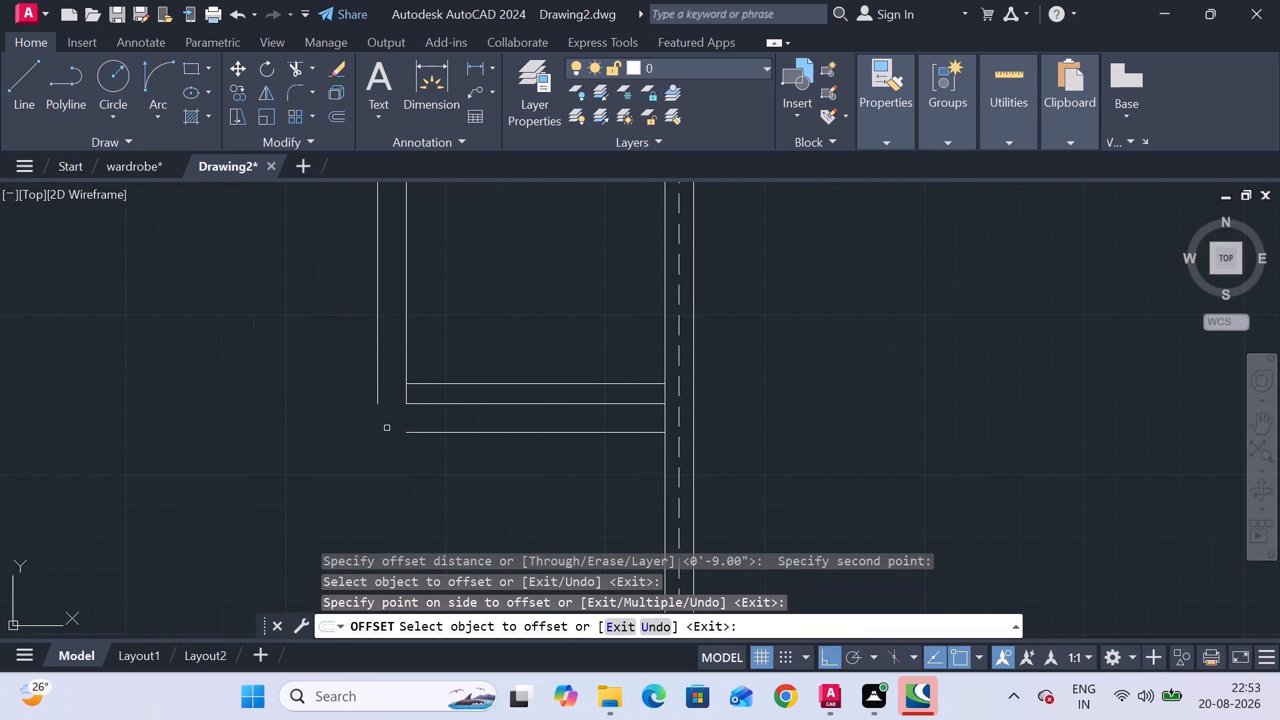
Fillet the small room's outer left and outer bottom wall lines into a square corner at its lower left.
{"action": "left_click", "coordinate": [299, 93]}
{"action": "left_click", "coordinate": [377, 396]}
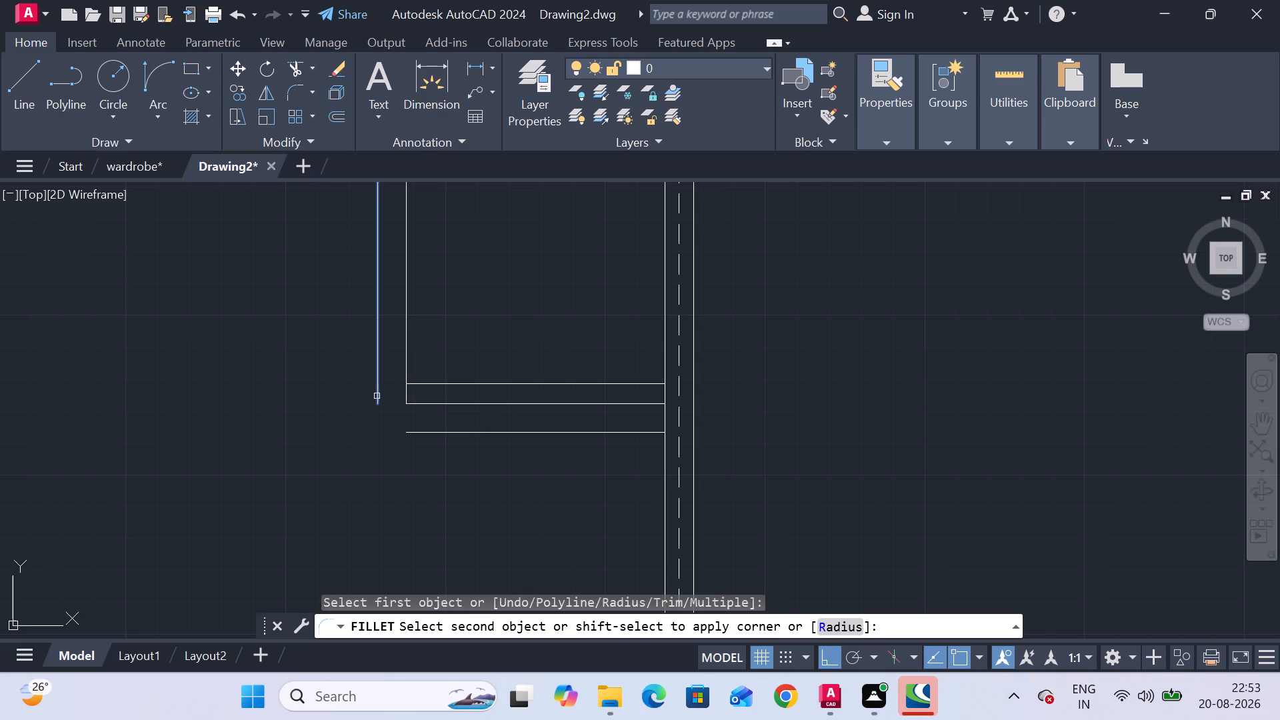
{"action": "left_click", "coordinate": [405, 435]}
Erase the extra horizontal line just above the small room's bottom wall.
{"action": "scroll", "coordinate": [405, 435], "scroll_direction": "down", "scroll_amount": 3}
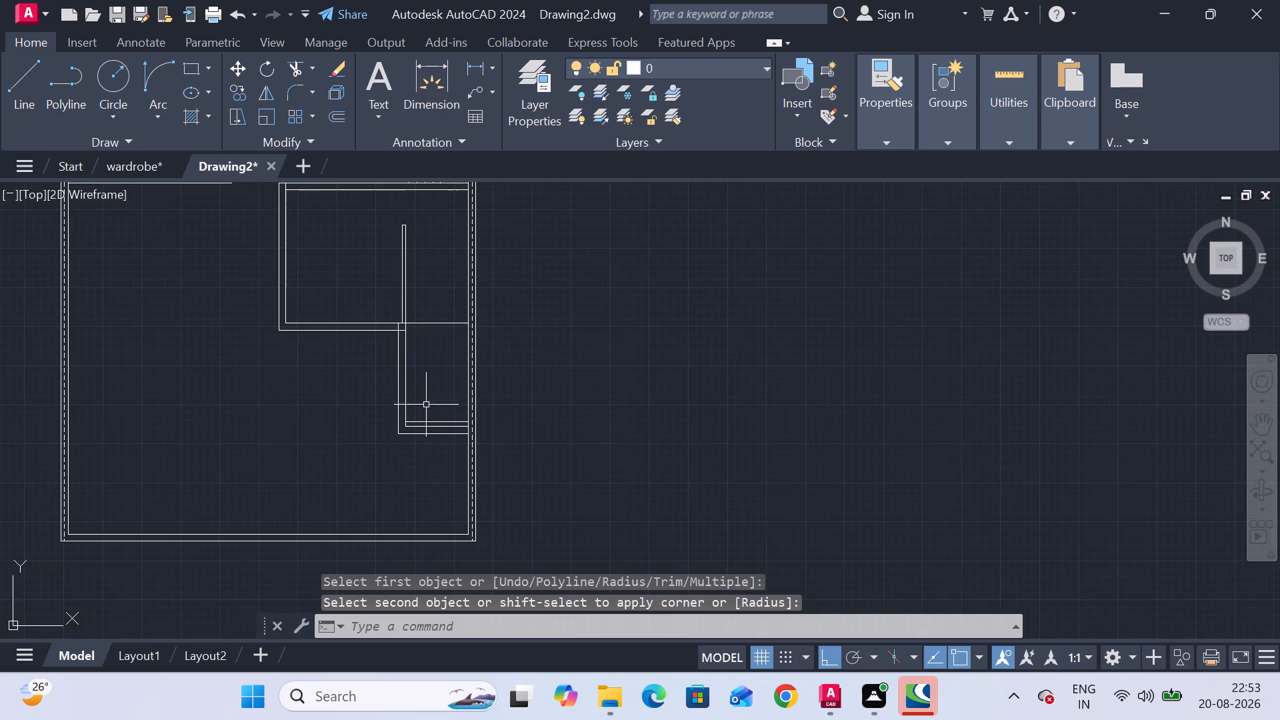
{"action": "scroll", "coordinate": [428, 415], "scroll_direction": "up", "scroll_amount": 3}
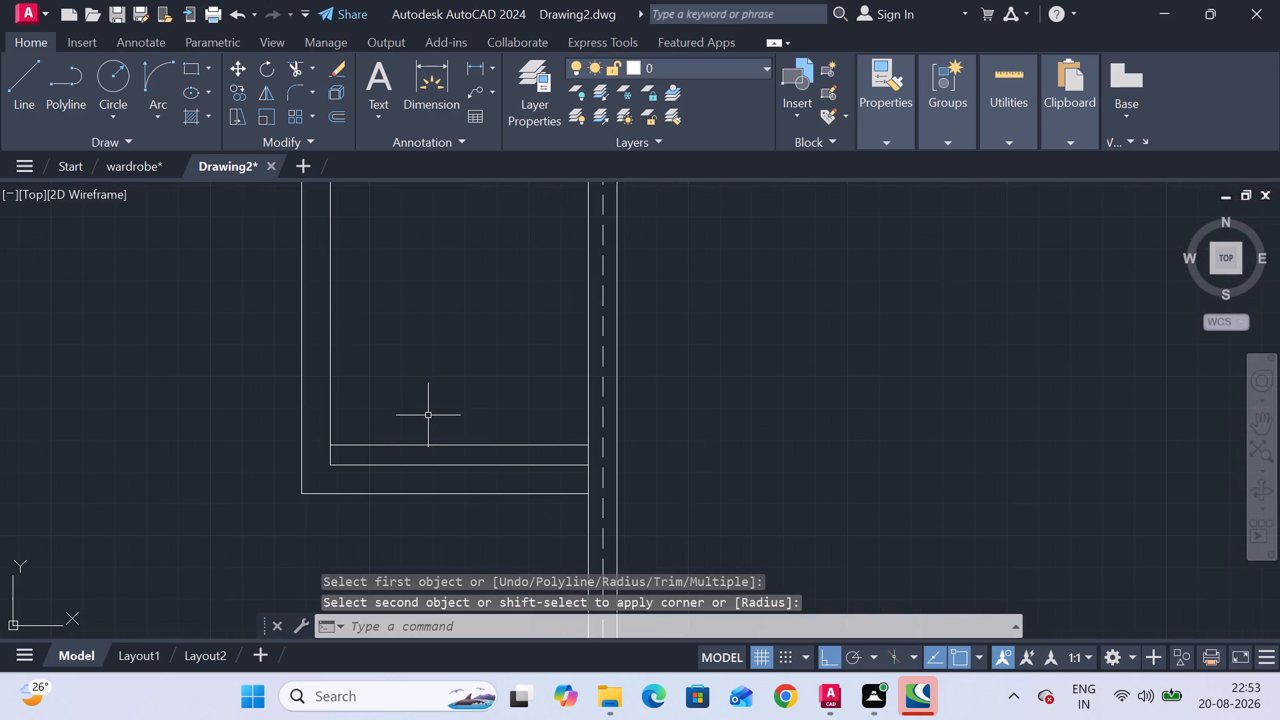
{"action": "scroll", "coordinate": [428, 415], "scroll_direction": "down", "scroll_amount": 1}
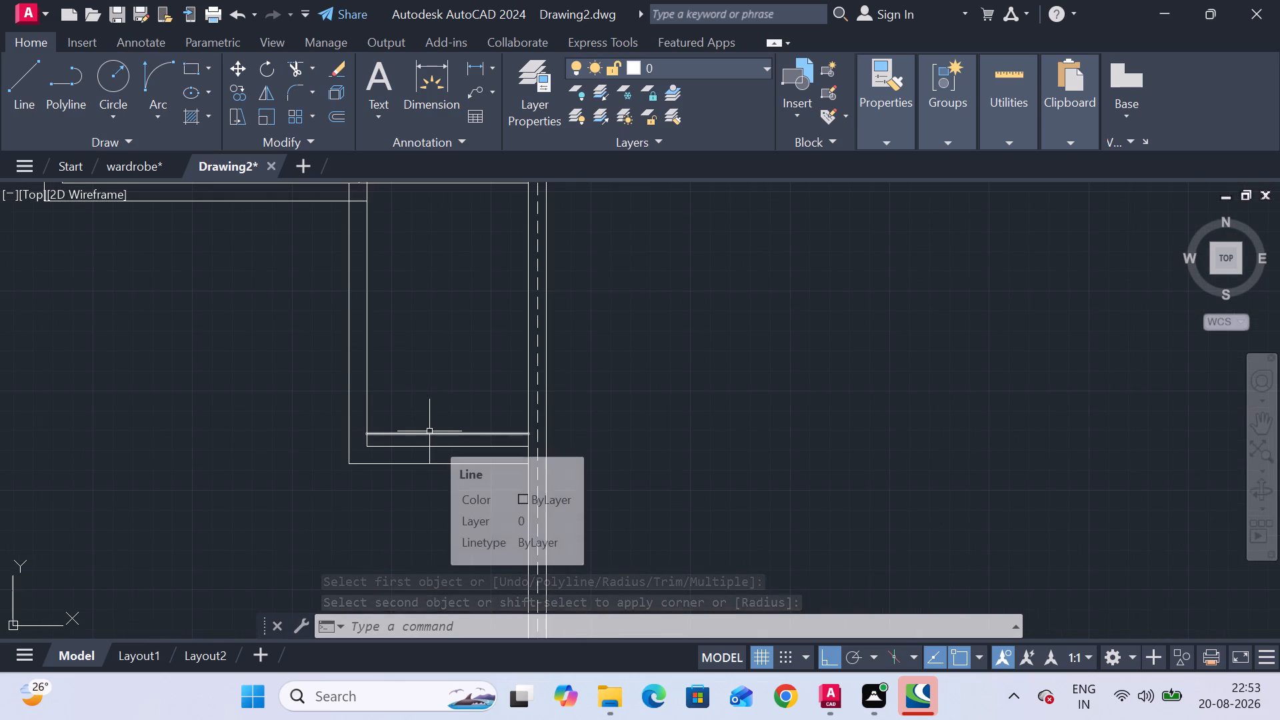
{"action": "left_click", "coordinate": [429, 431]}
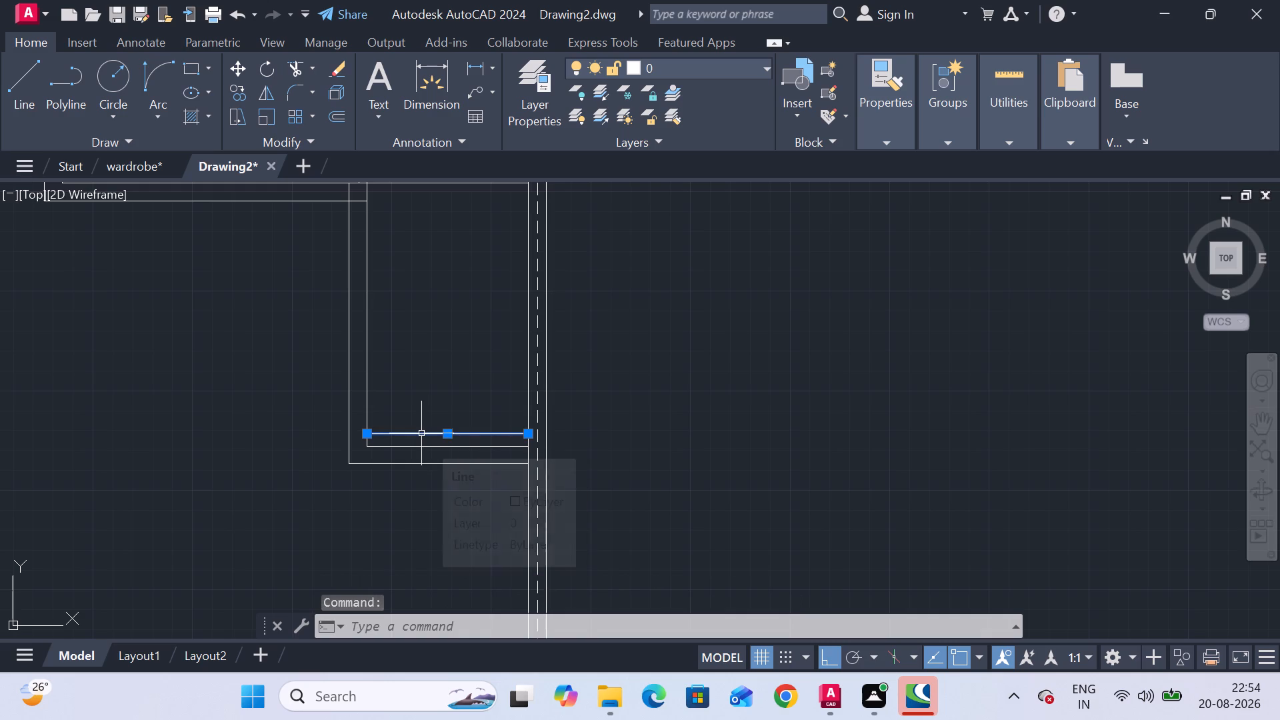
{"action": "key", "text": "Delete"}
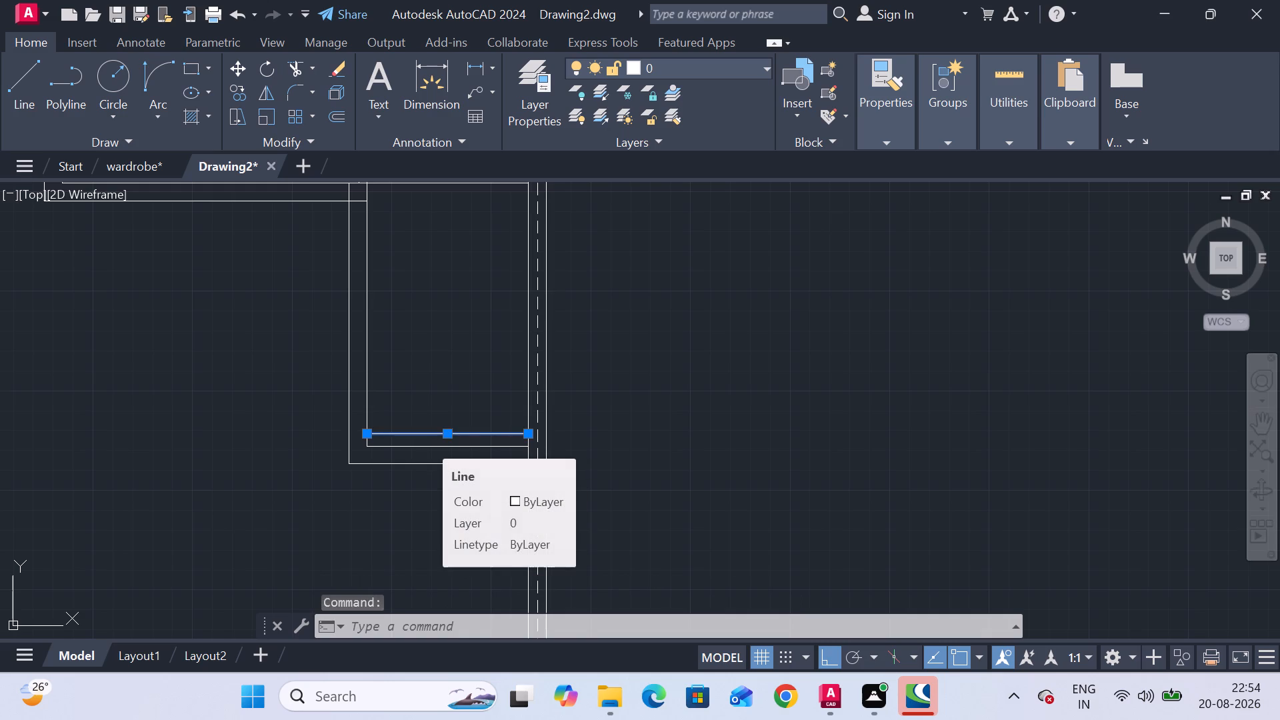
Trim the overlapping outer wall lines where the large room's bottom wall meets the small room's left wall.
{"action": "scroll", "coordinate": [436, 240], "scroll_direction": "down", "scroll_amount": 1}
{"action": "middle_click_drag", "start_coordinate": [436, 240], "coordinate": [455, 352]}
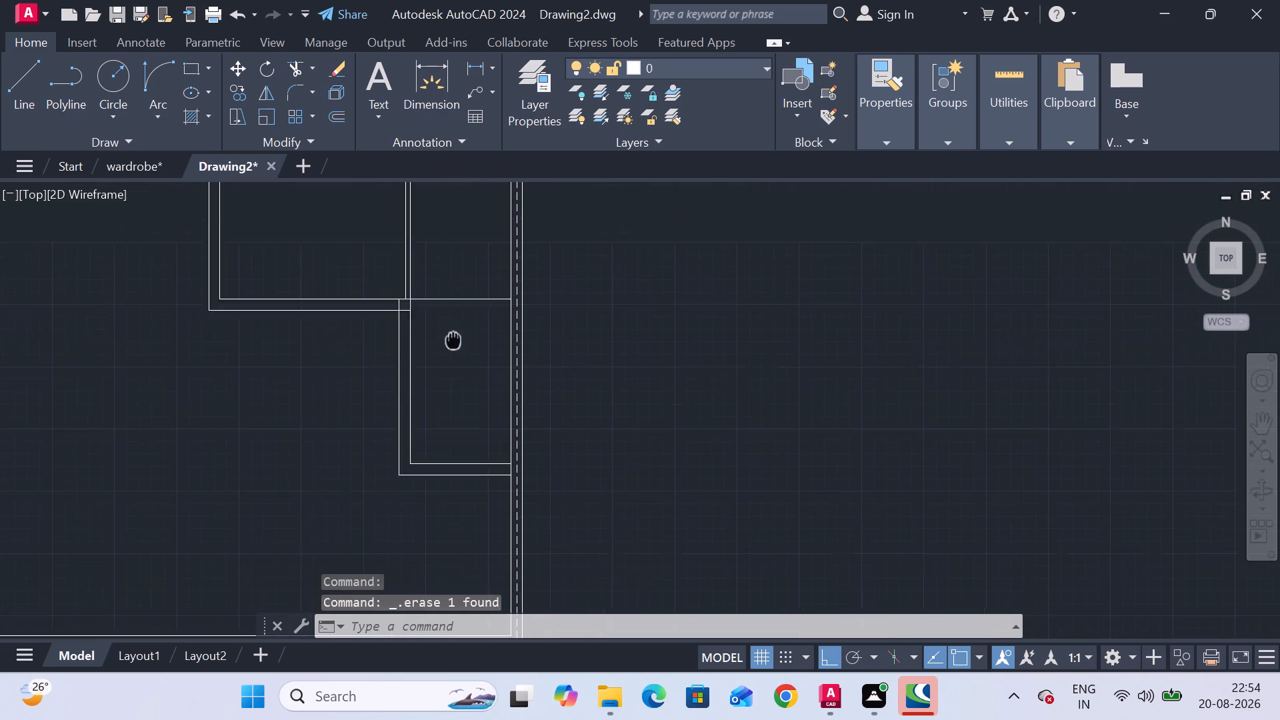
{"action": "middle_click_drag", "start_coordinate": [455, 352], "coordinate": [456, 365]}
{"action": "scroll", "coordinate": [455, 345], "scroll_direction": "up", "scroll_amount": 1}
{"action": "left_click", "coordinate": [301, 64]}
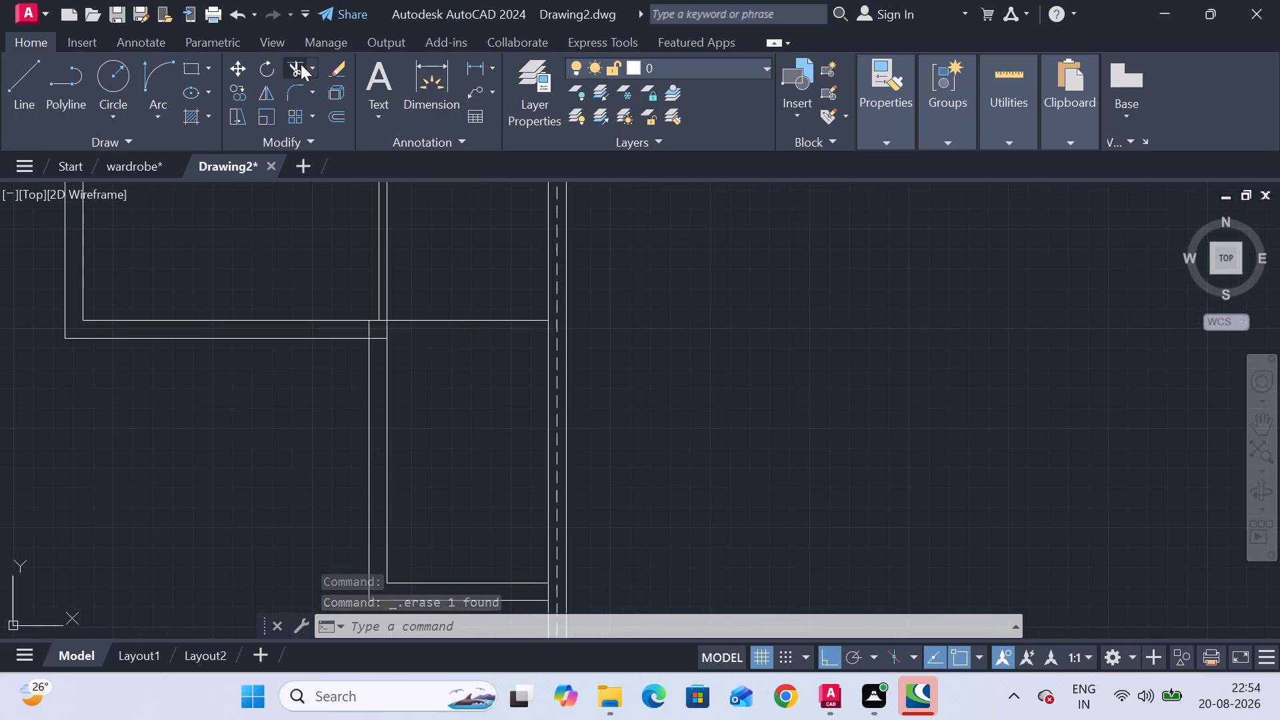
{"action": "scroll", "coordinate": [379, 336], "scroll_direction": "up", "scroll_amount": 4}
{"action": "left_click", "coordinate": [263, 305]}
{"action": "left_click", "coordinate": [353, 299]}
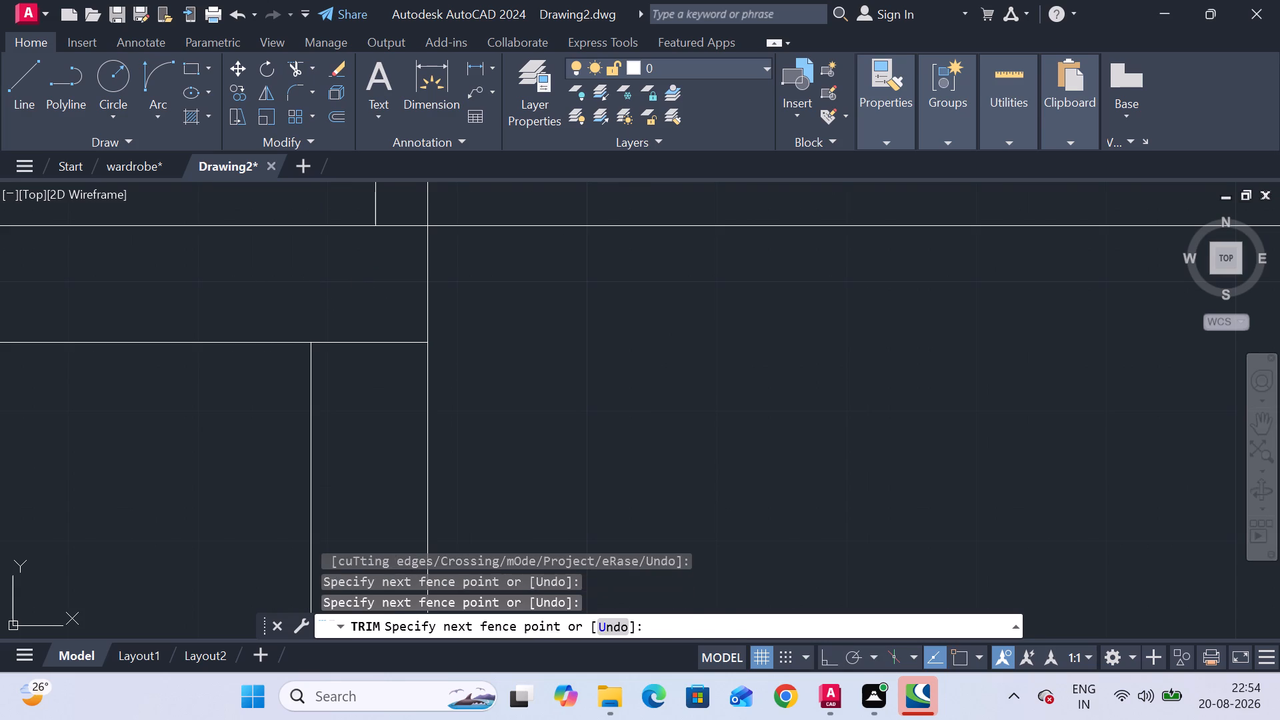
{"action": "left_click", "coordinate": [353, 299]}
{"action": "left_click", "coordinate": [352, 419]}
Outline a 4" thick partition stub from the right wall, below the line dividing the two spaces, ending partway across and closed at its free end.
{"action": "scroll", "coordinate": [352, 419], "scroll_direction": "down", "scroll_amount": 4}
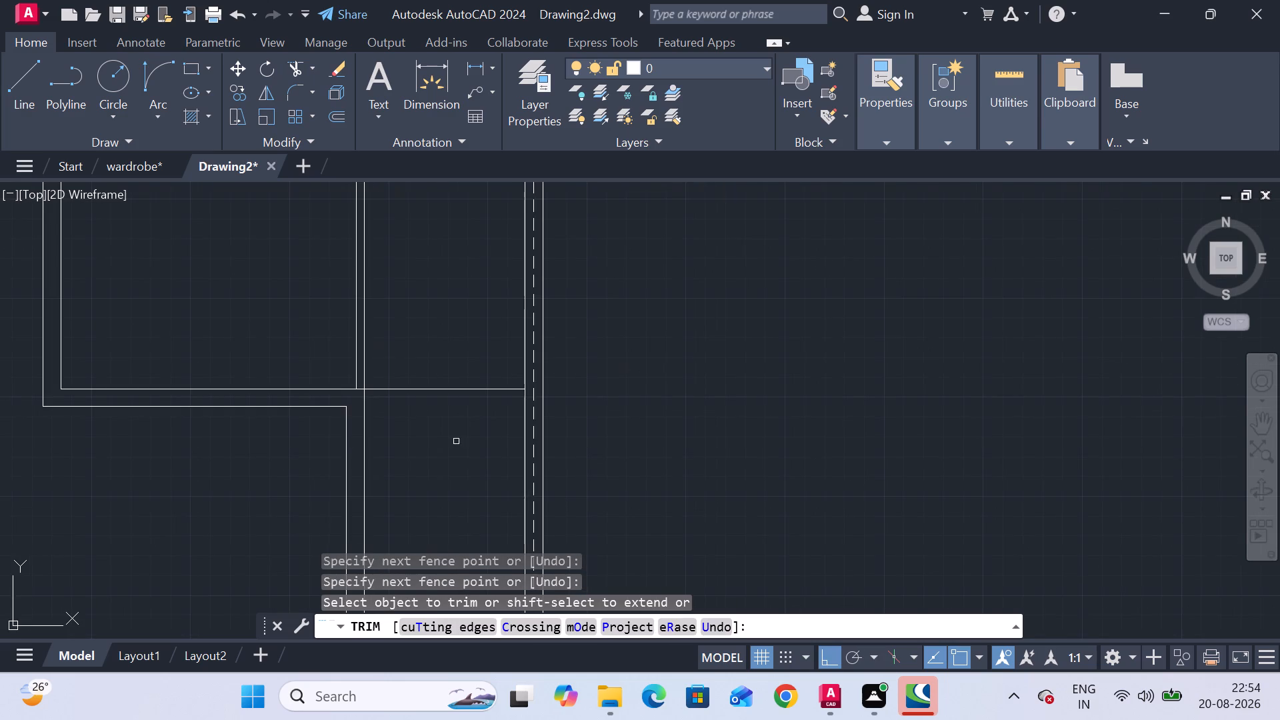
{"action": "middle_click_drag", "start_coordinate": [456, 441], "coordinate": [479, 374]}
{"action": "scroll", "coordinate": [481, 373], "scroll_direction": "down", "scroll_amount": 2}
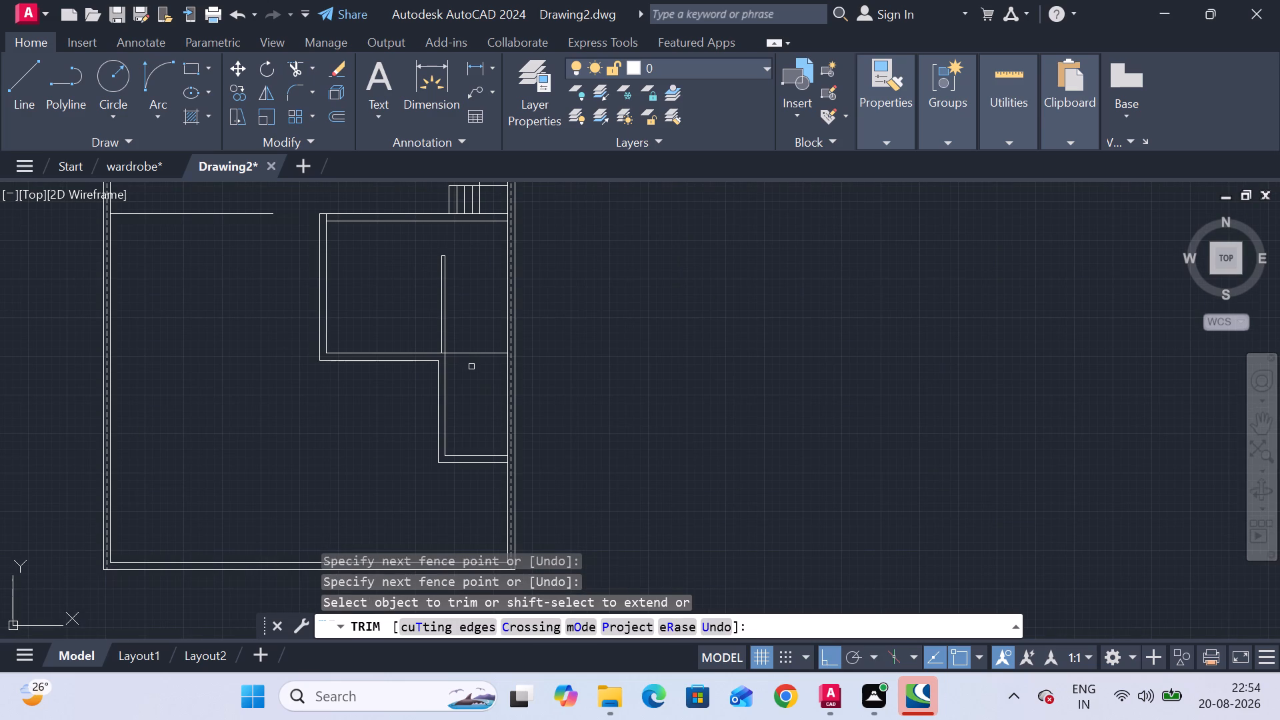
{"action": "scroll", "coordinate": [471, 367], "scroll_direction": "up", "scroll_amount": 3}
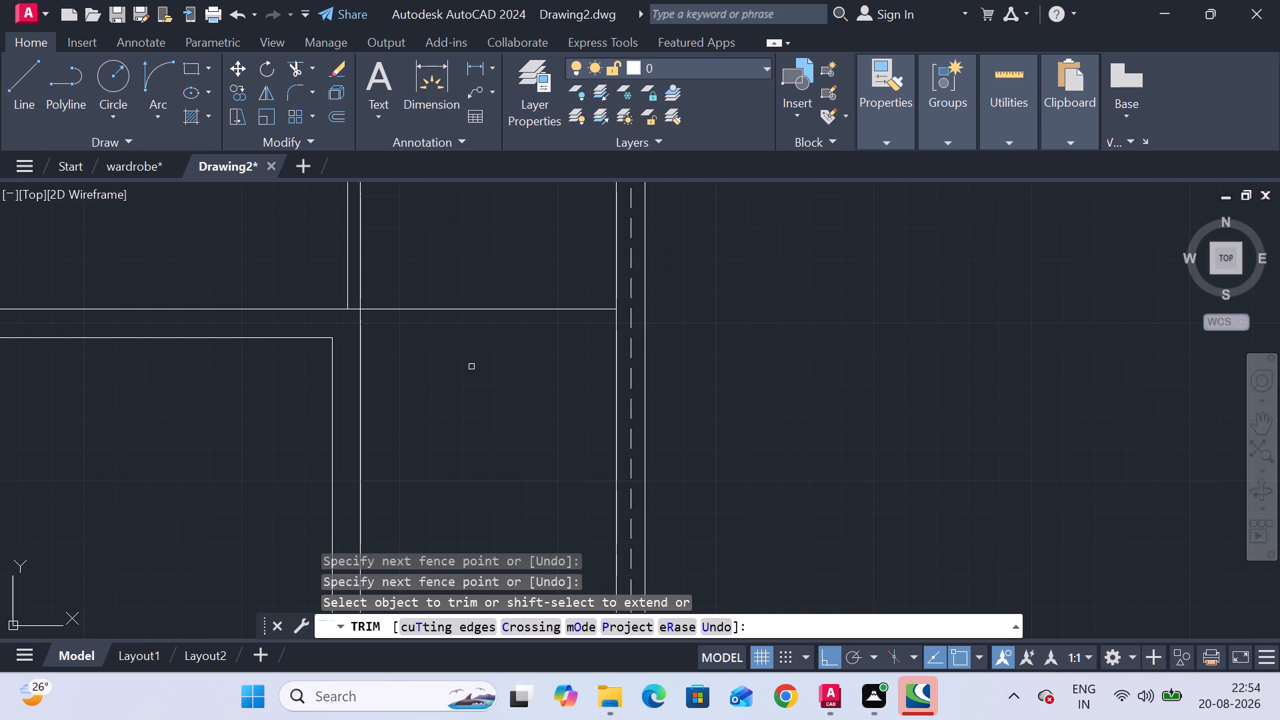
{"action": "scroll", "coordinate": [471, 367], "scroll_direction": "down", "scroll_amount": 1}
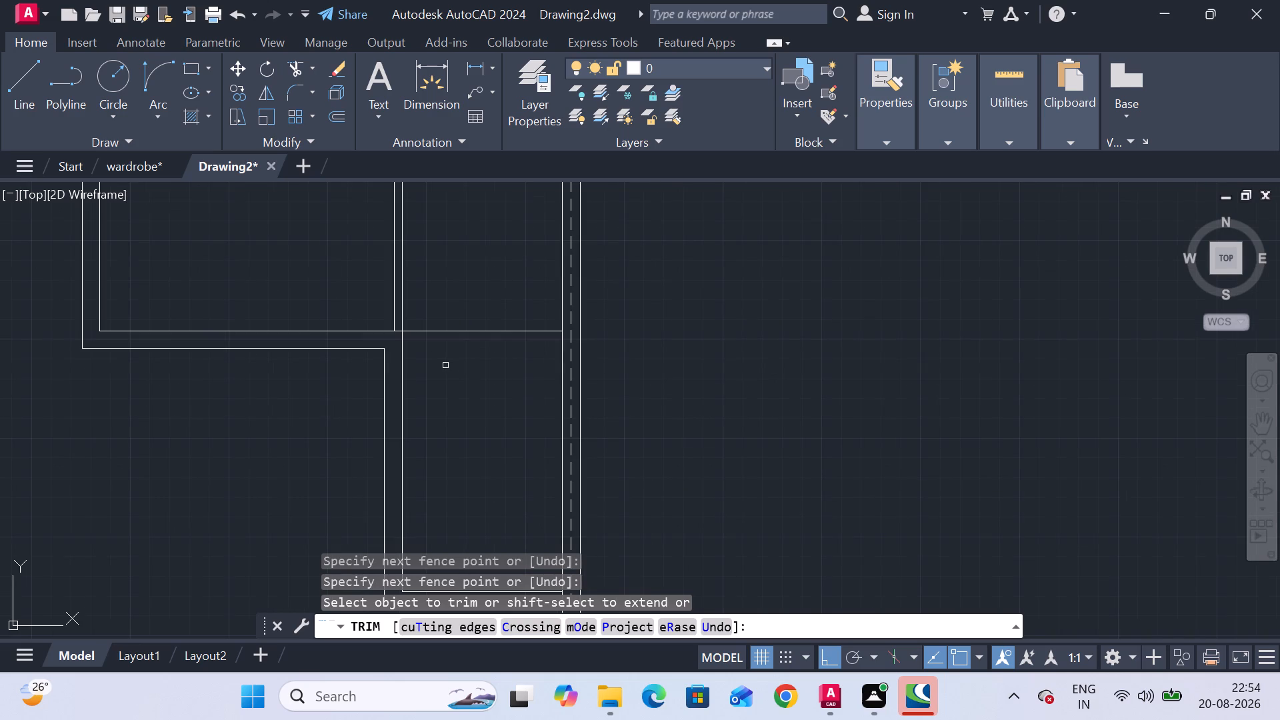
{"action": "left_click", "coordinate": [12, 111]}
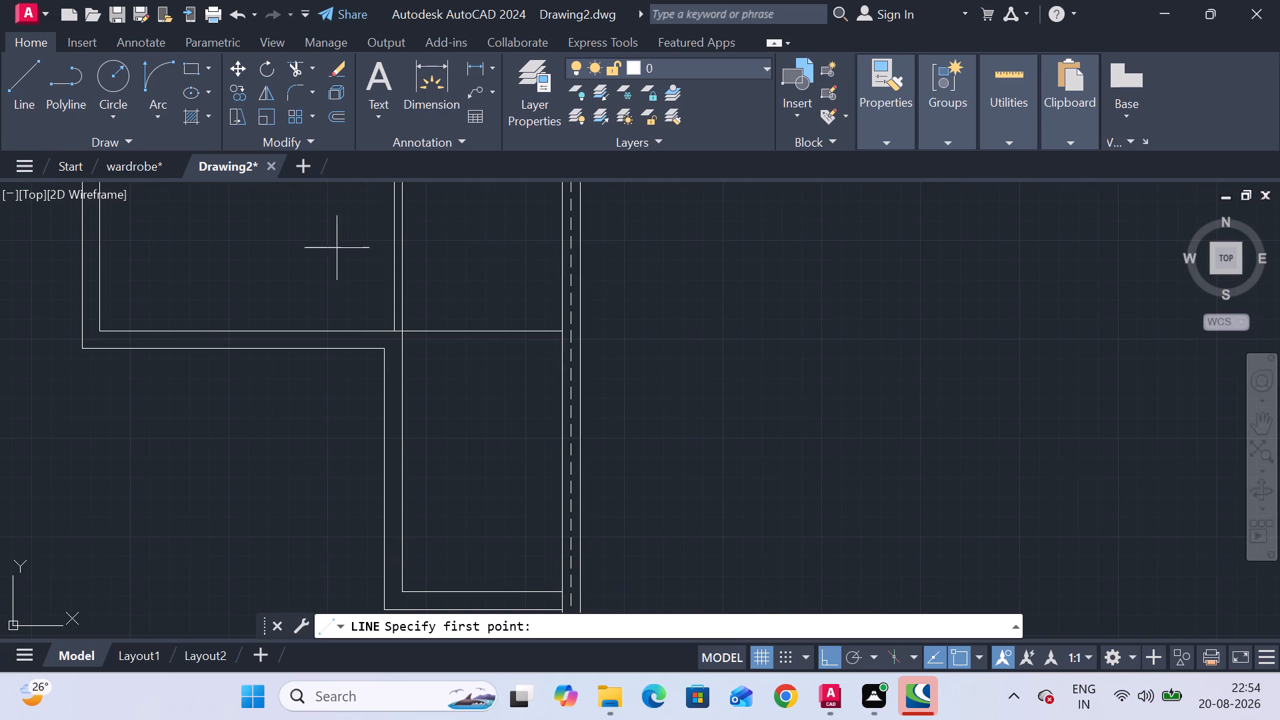
{"action": "left_click", "coordinate": [556, 332]}
{"action": "left_click", "coordinate": [559, 349]}
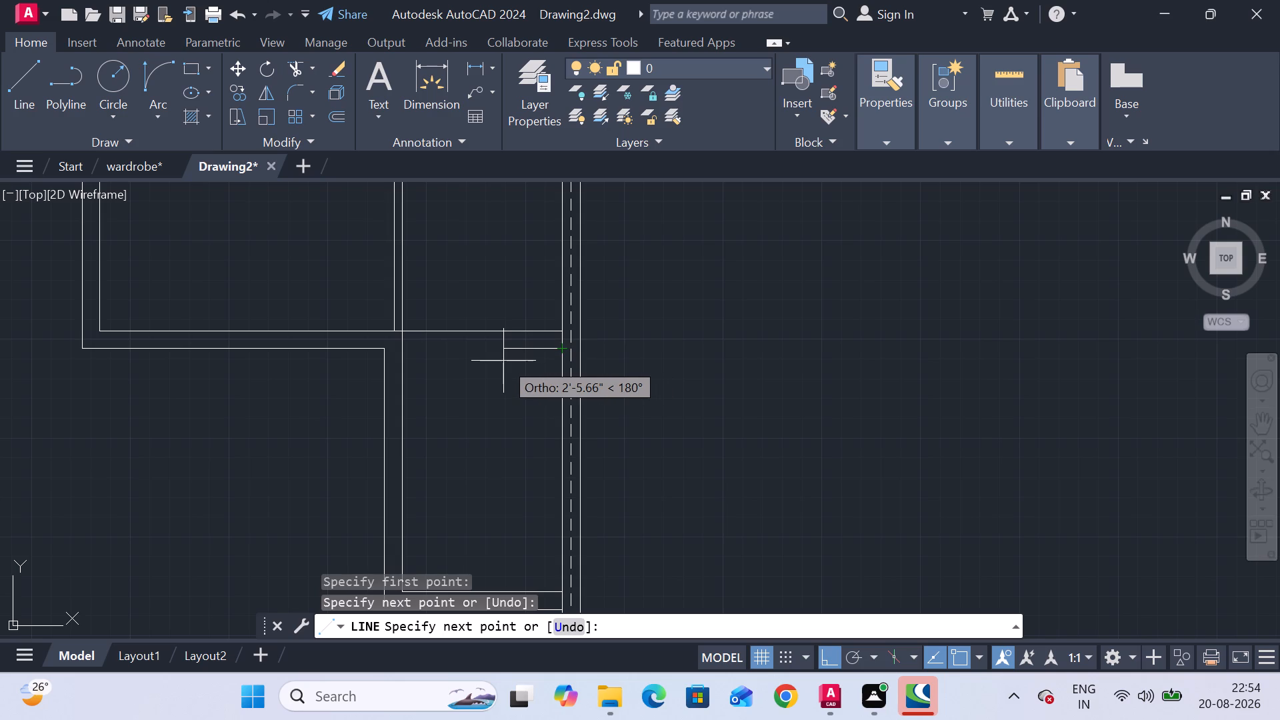
{"action": "key", "text": "ctrl+z"}
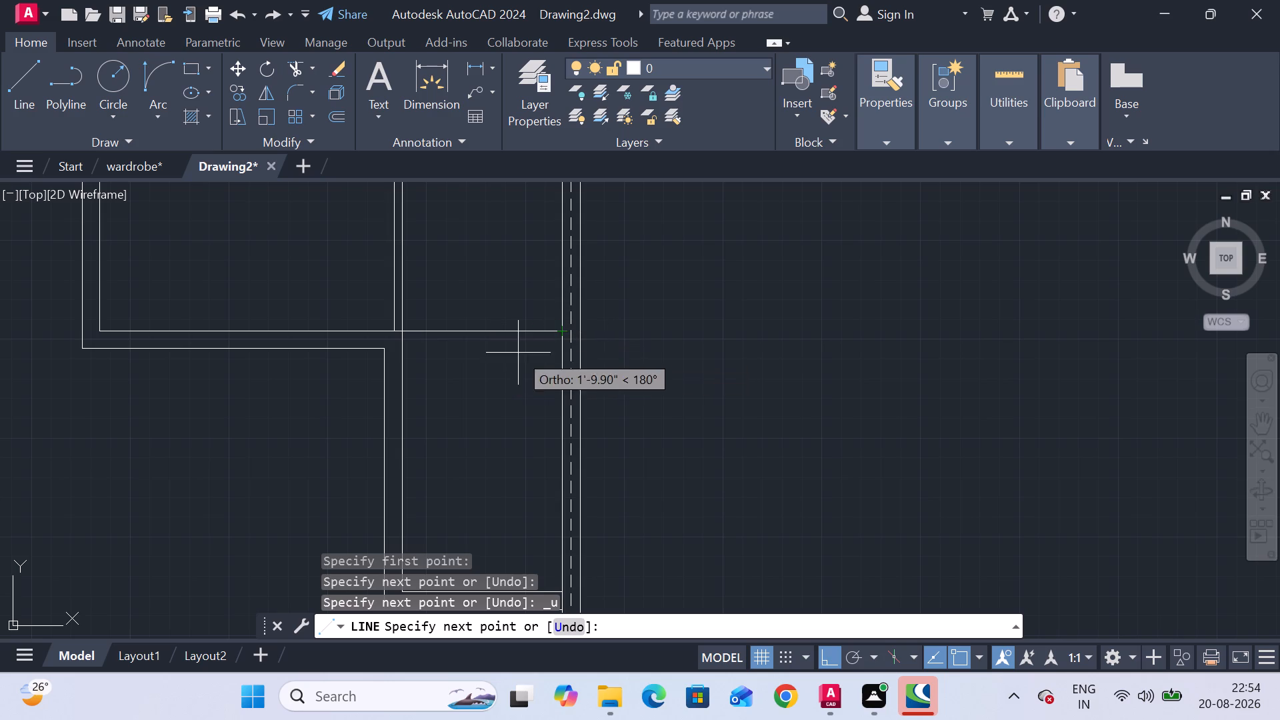
{"action": "scroll", "coordinate": [518, 349], "scroll_direction": "up", "scroll_amount": 1}
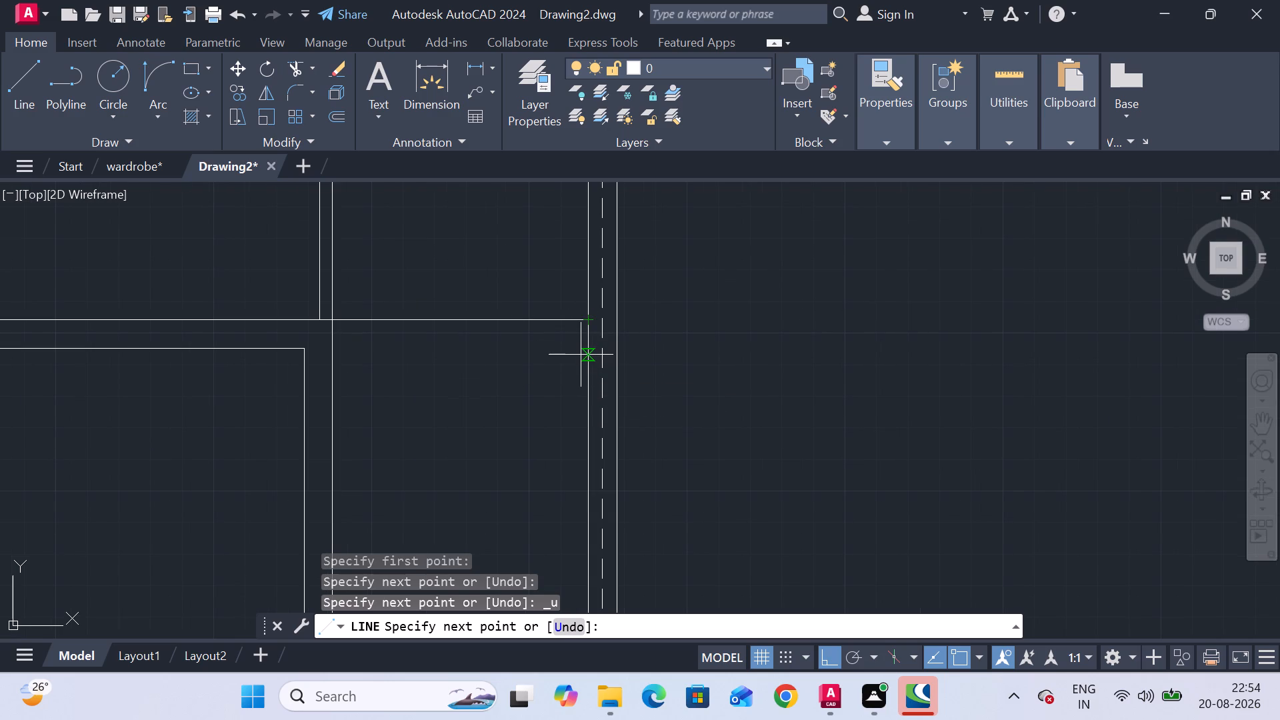
{"action": "key", "text": "4"}
{"action": "key", "text": "shift+quotedbl"}
{"action": "key", "text": "Return"}
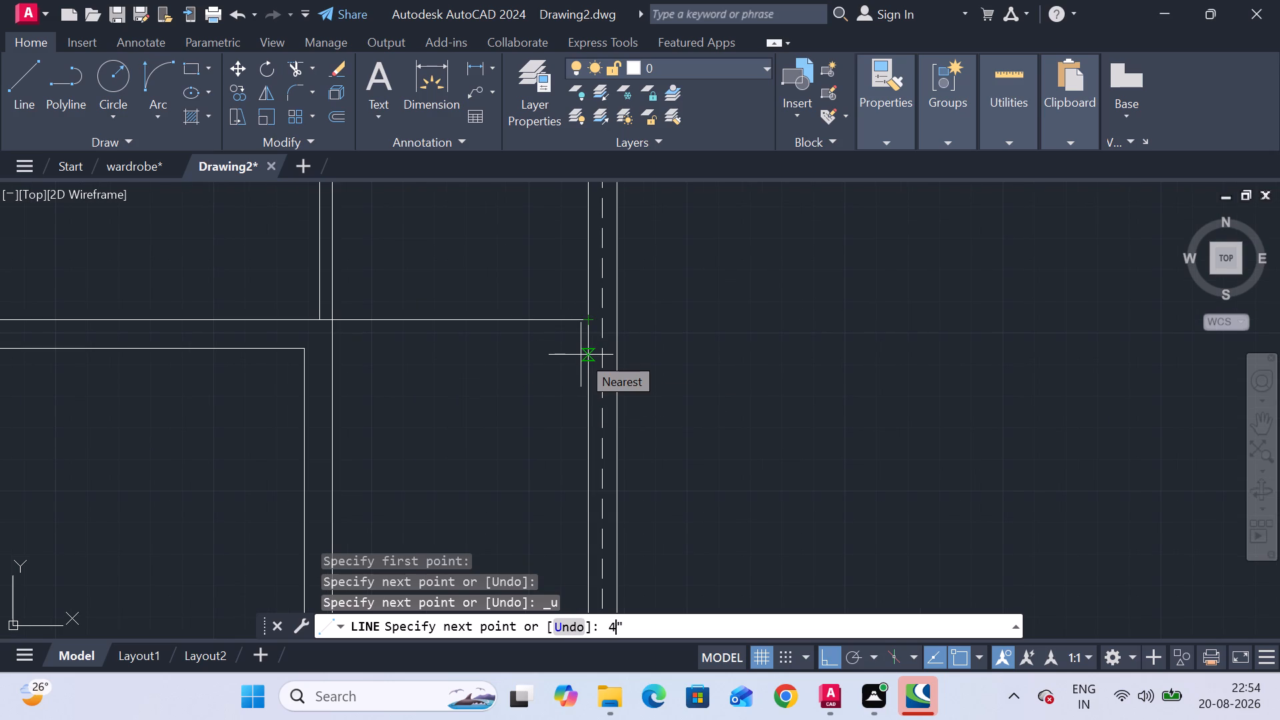
{"action": "left_click", "coordinate": [437, 335]}
{"action": "left_click", "coordinate": [439, 312]}
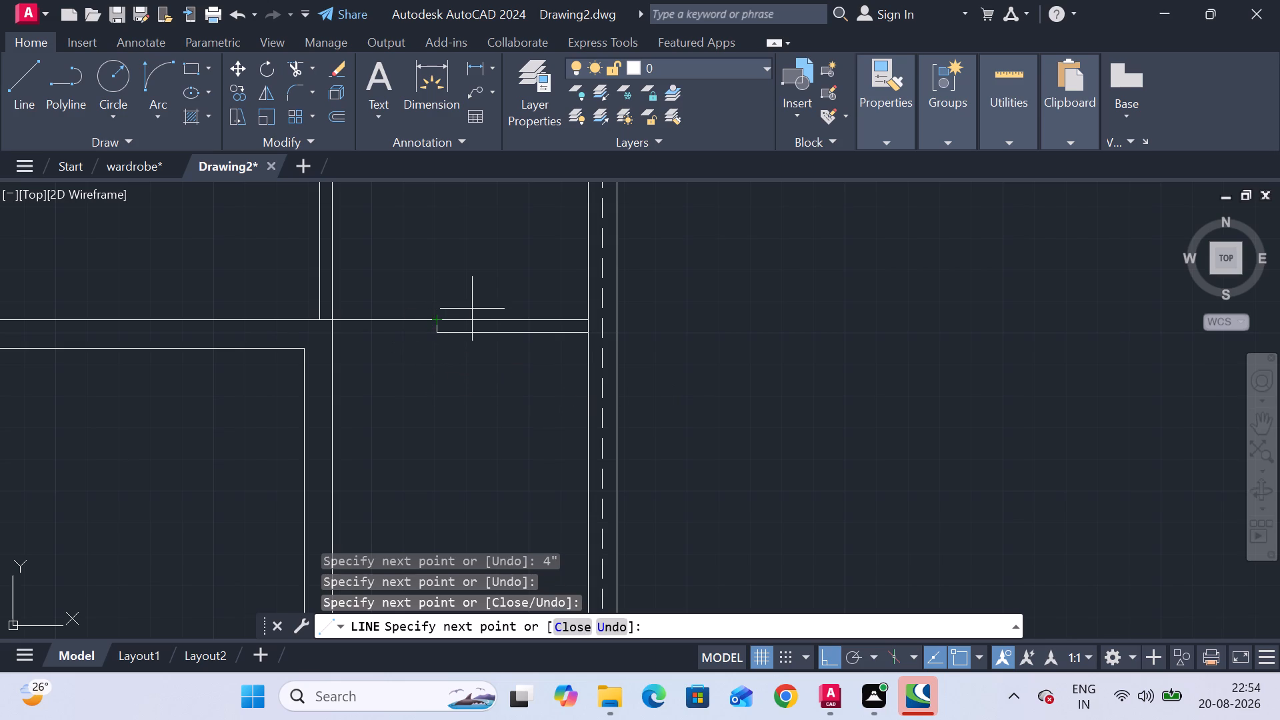
{"action": "key", "text": "Escape"}
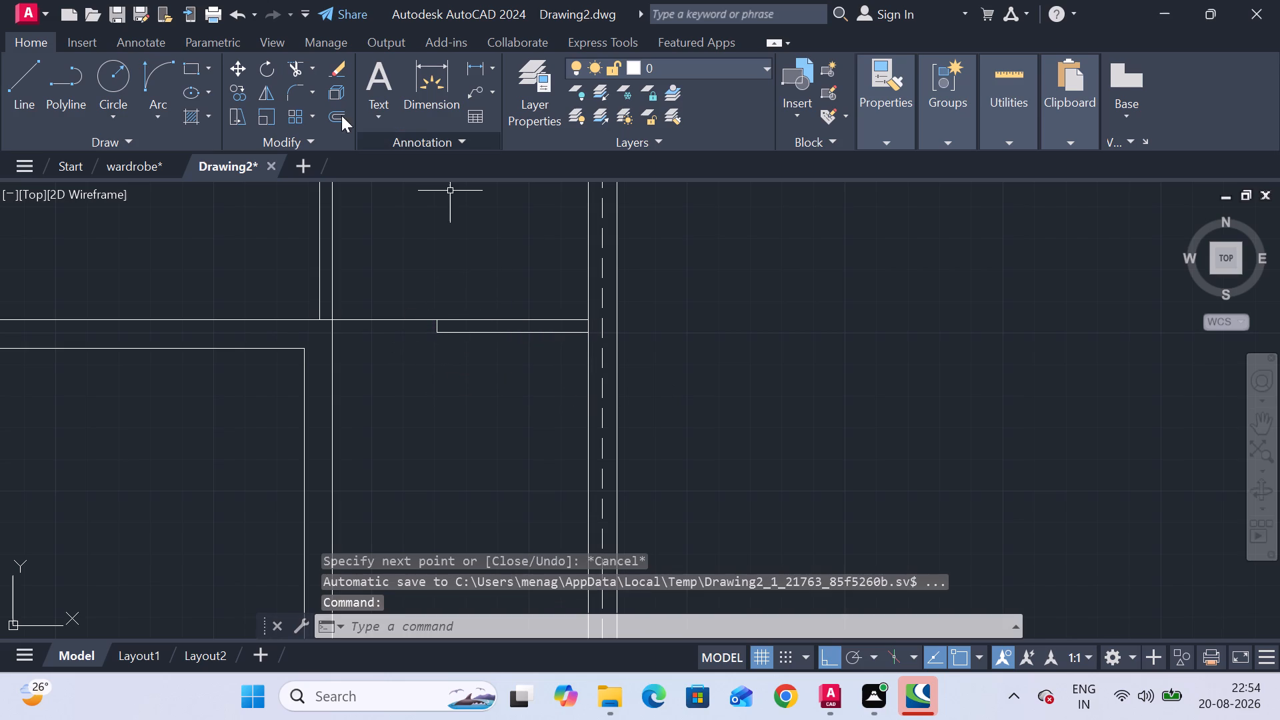
Trim the dividing line between the partition stub's free end and the left wall to leave an opening.
{"action": "left_click", "coordinate": [297, 65]}
{"action": "left_click", "coordinate": [401, 278]}
{"action": "left_click", "coordinate": [395, 363]}
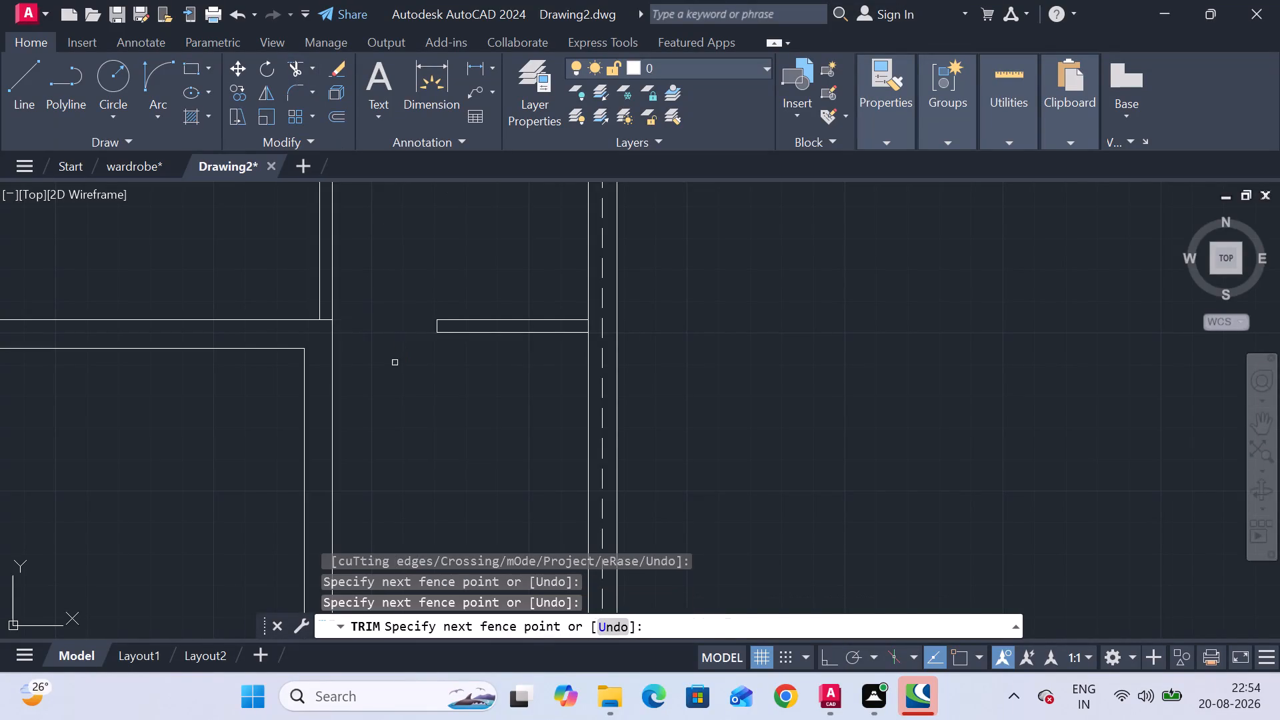
Draw a horizontal line across the small room from the midpoint of its inner left wall line to the right wall.
{"action": "scroll", "coordinate": [395, 406], "scroll_direction": "down", "scroll_amount": 2}
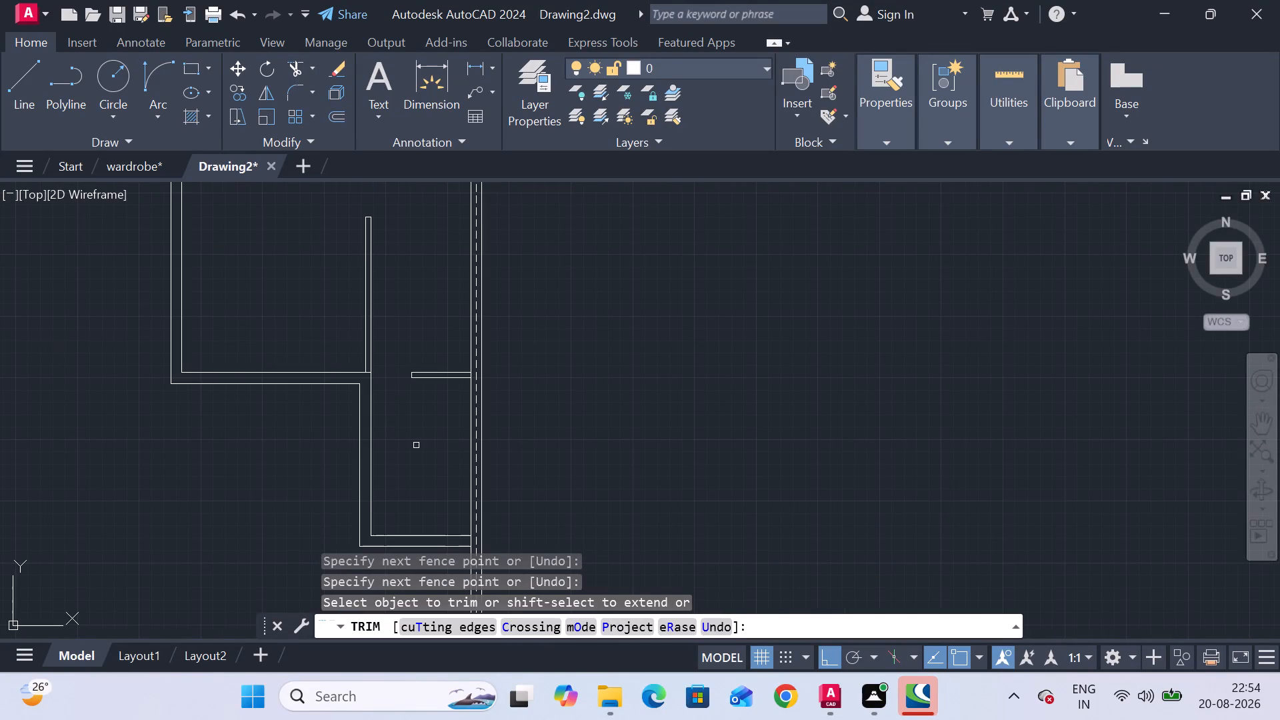
{"action": "middle_click_drag", "start_coordinate": [416, 445], "coordinate": [427, 516]}
{"action": "middle_click_drag", "start_coordinate": [427, 516], "coordinate": [423, 506]}
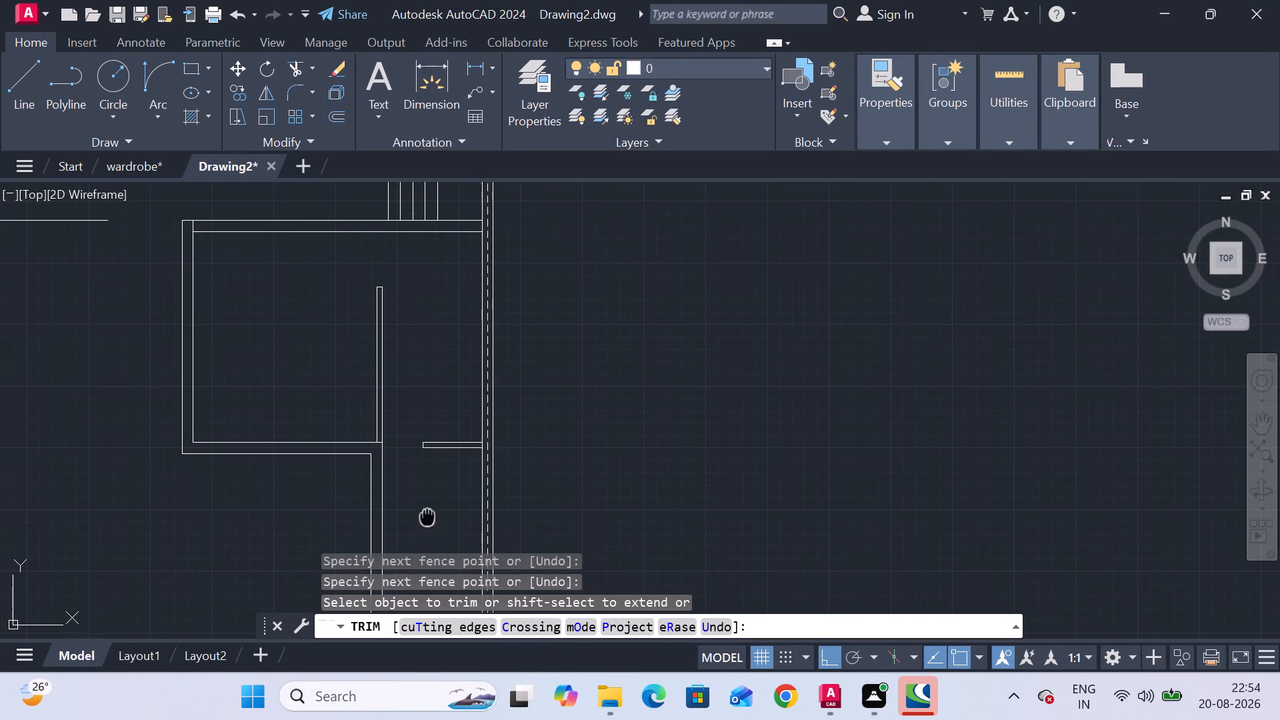
{"action": "middle_click_drag", "start_coordinate": [423, 506], "coordinate": [331, 327]}
{"action": "left_click", "coordinate": [21, 89]}
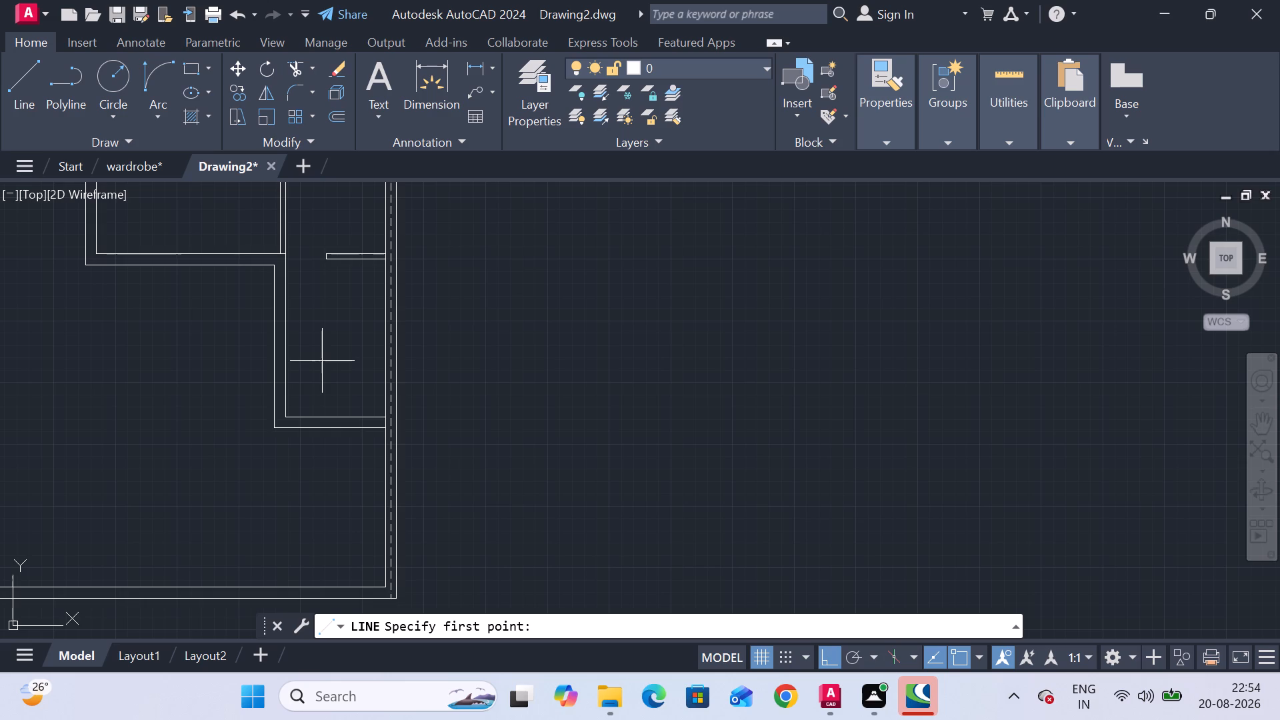
{"action": "left_click", "coordinate": [283, 331]}
{"action": "left_click", "coordinate": [386, 330]}
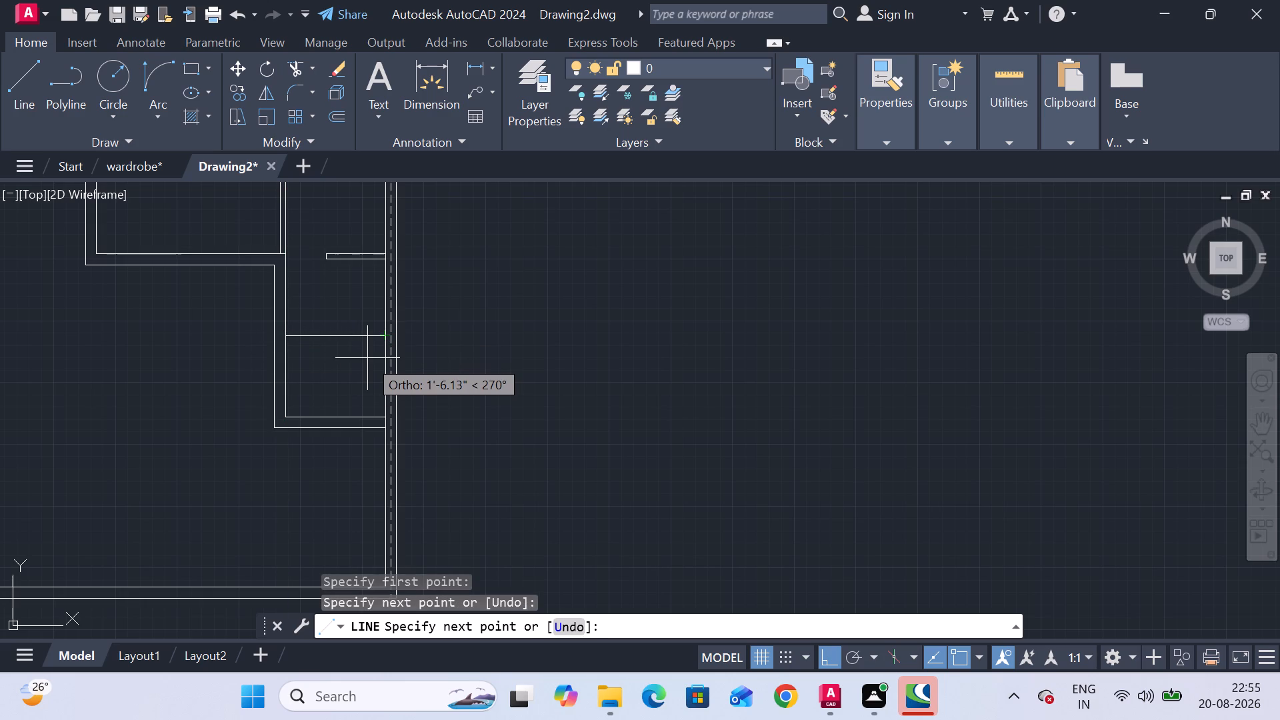
{"action": "key", "text": "Escape"}
{"action": "key", "text": "Escape"}
{"action": "key", "text": "Escape"}
{"action": "key", "text": "Escape"}
{"action": "key", "text": "Escape"}
{"action": "key", "text": "Escape"}
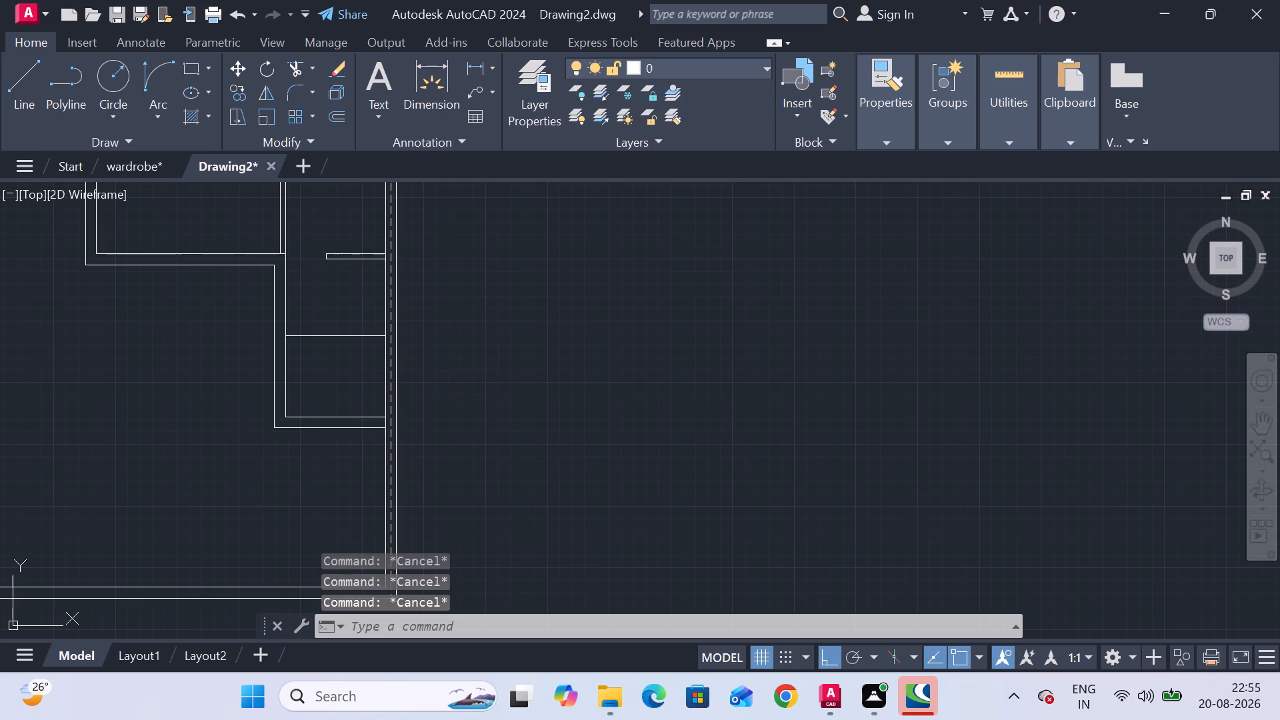
Draw a short vertical cutting line across the middle of the small room's horizontal dividing line.
{"action": "scroll", "coordinate": [315, 352], "scroll_direction": "up", "scroll_amount": 4}
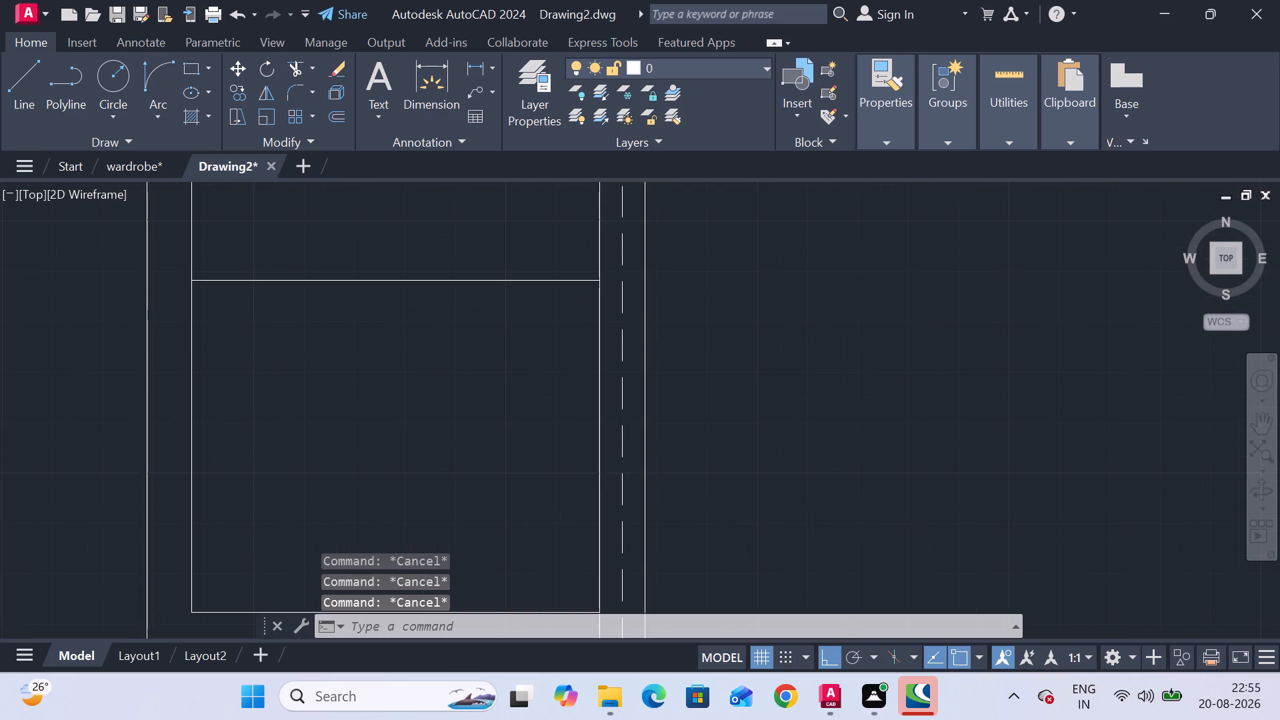
{"action": "scroll", "coordinate": [313, 355], "scroll_direction": "down", "scroll_amount": 2}
{"action": "left_click", "coordinate": [19, 85]}
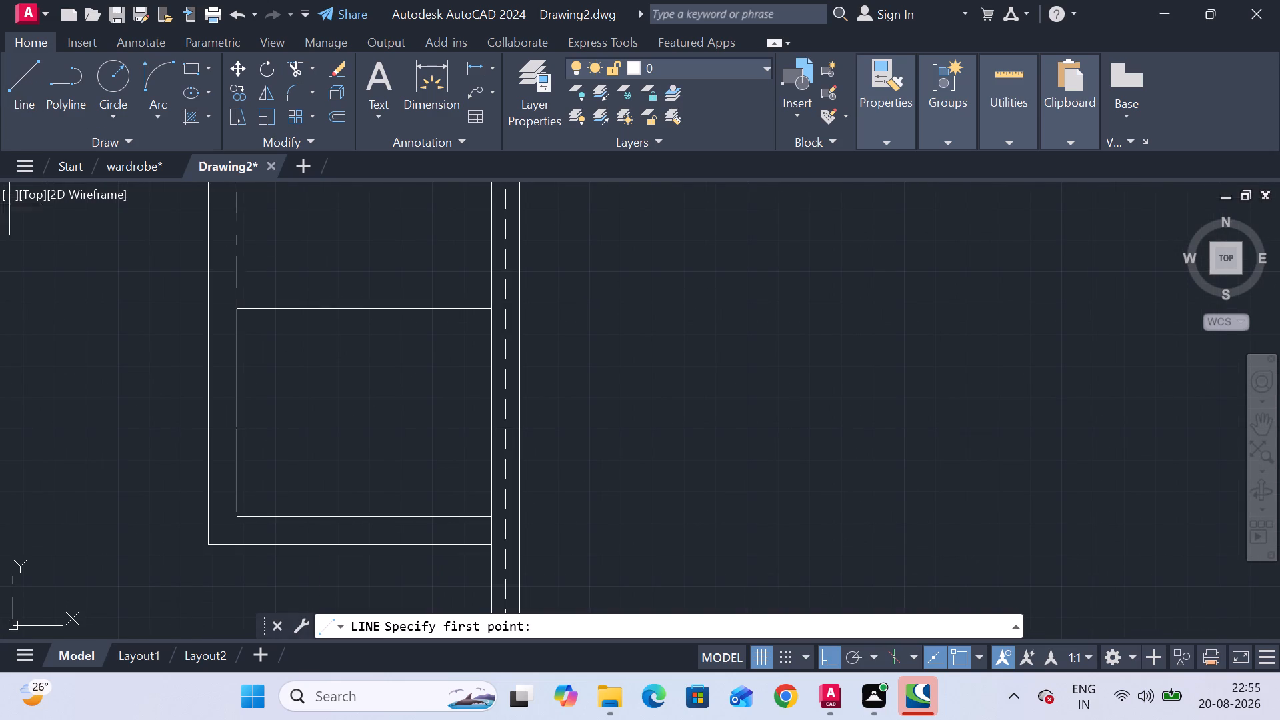
{"action": "left_click", "coordinate": [348, 270]}
{"action": "left_click", "coordinate": [343, 357]}
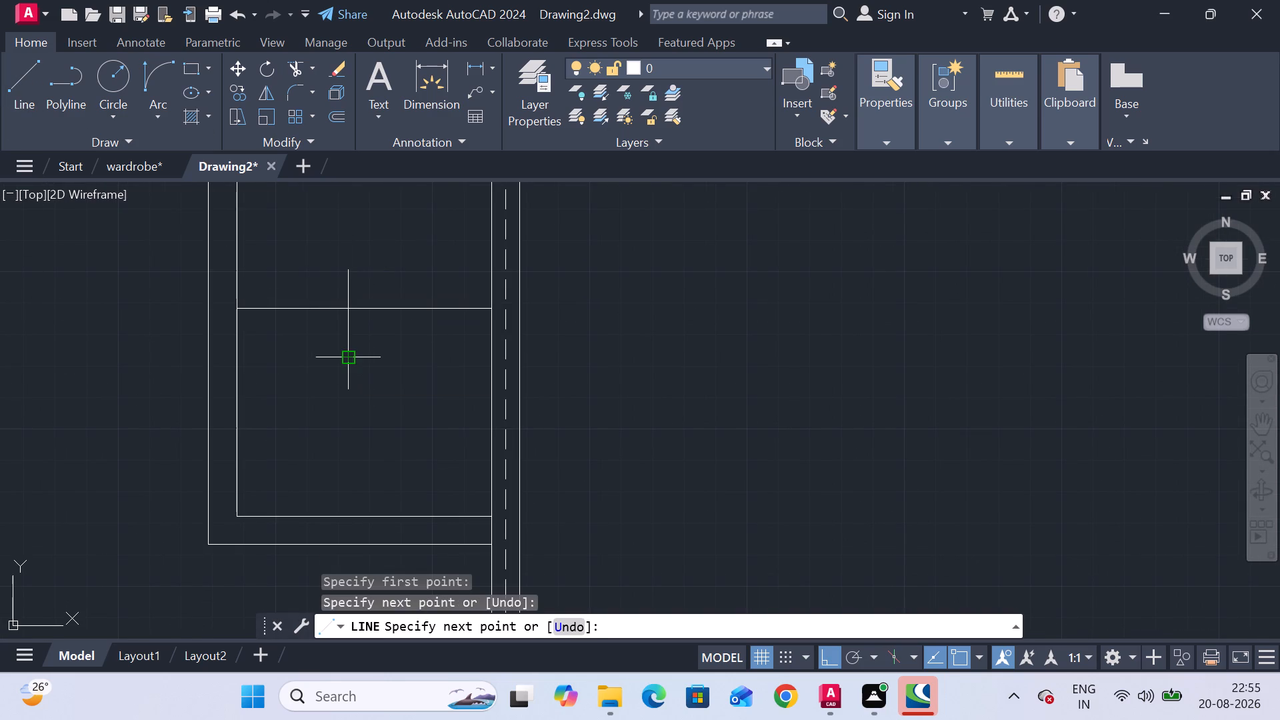
{"action": "key", "text": "Escape"}
{"action": "key", "text": "Escape"}
{"action": "key", "text": "Escape"}
{"action": "key", "text": "Escape"}
{"action": "key", "text": "Escape"}
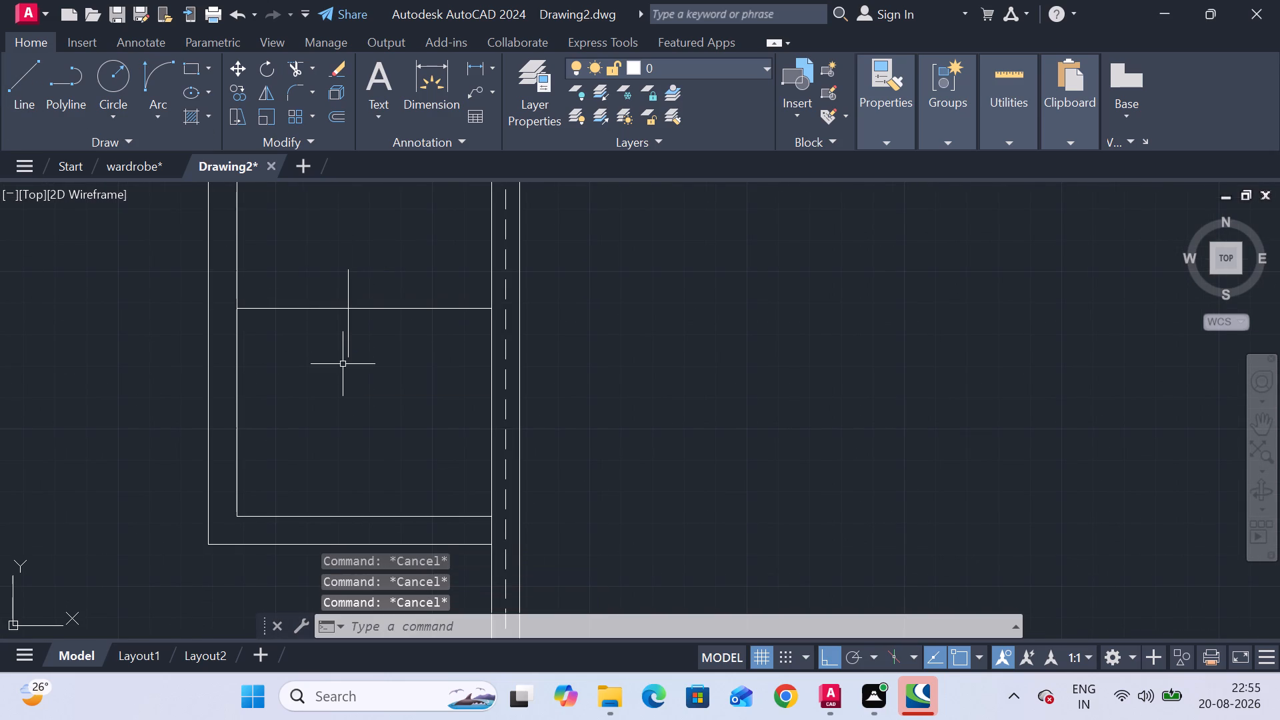
Trim the dividing line between the left wall and the cutting line, and remove the cutting line.
{"action": "left_click", "coordinate": [329, 115]}
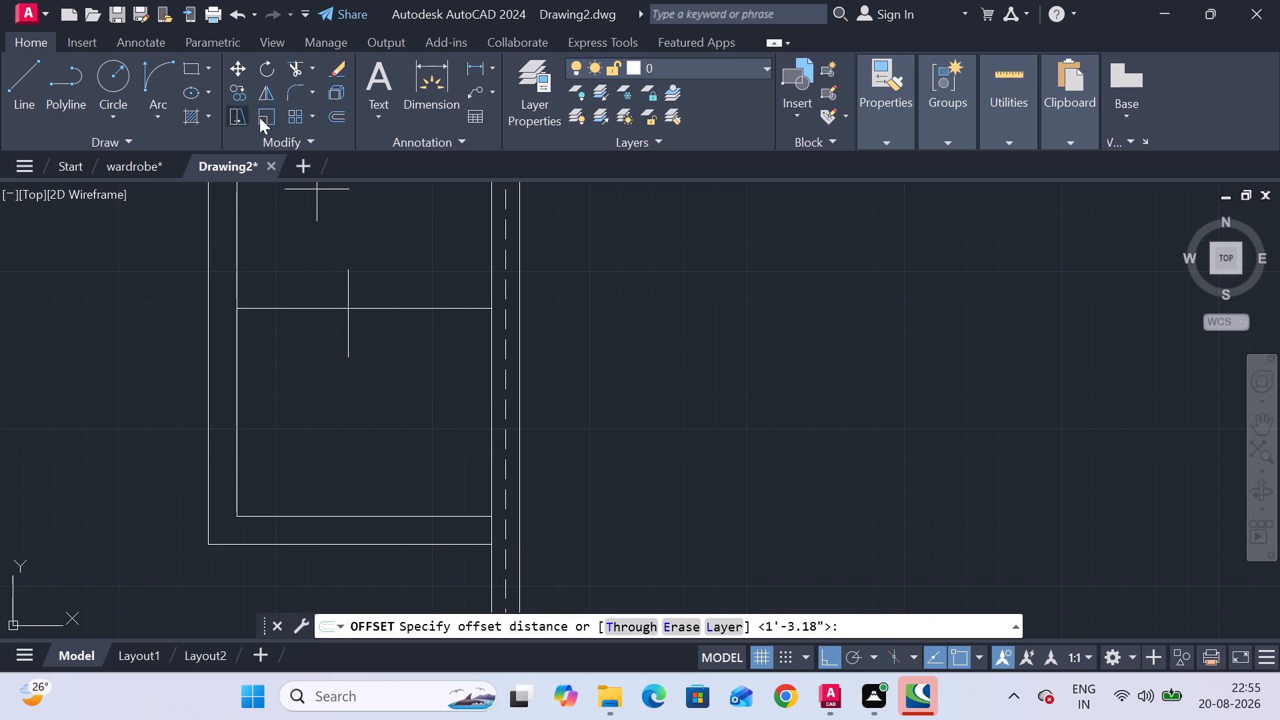
{"action": "left_click", "coordinate": [337, 114]}
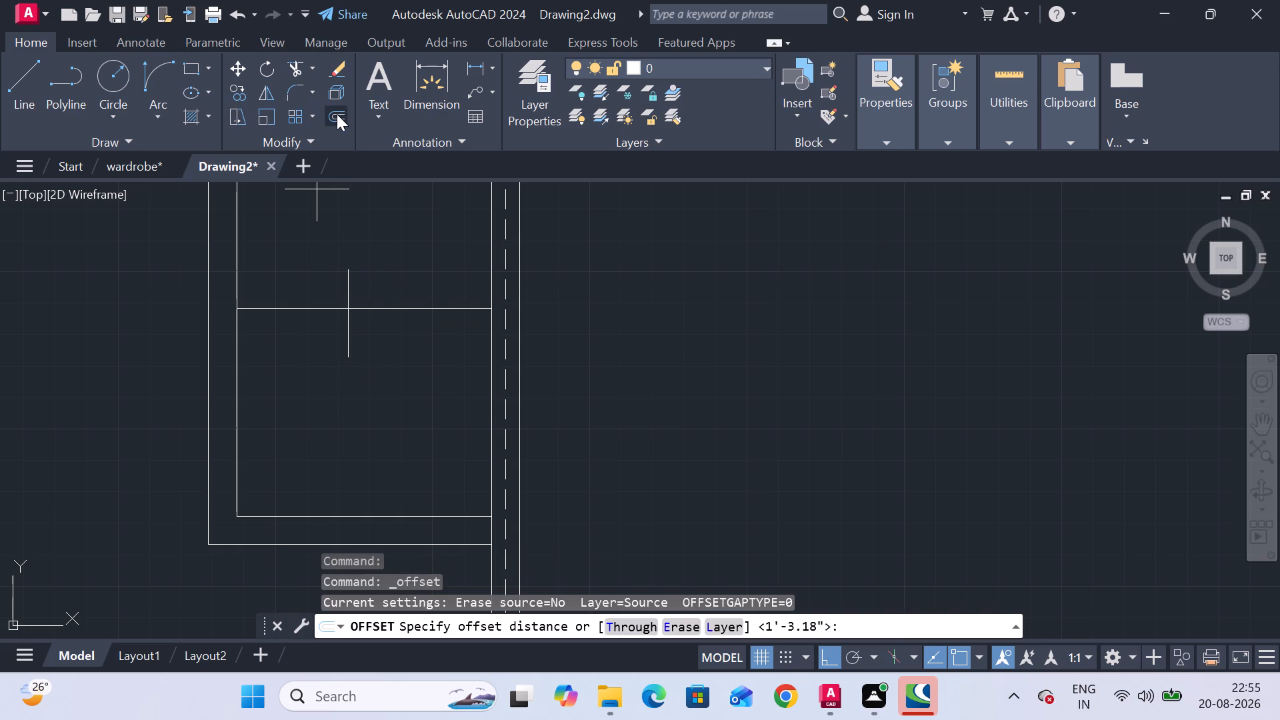
{"action": "left_click", "coordinate": [337, 114]}
{"action": "left_click", "coordinate": [299, 77]}
{"action": "left_click", "coordinate": [317, 259]}
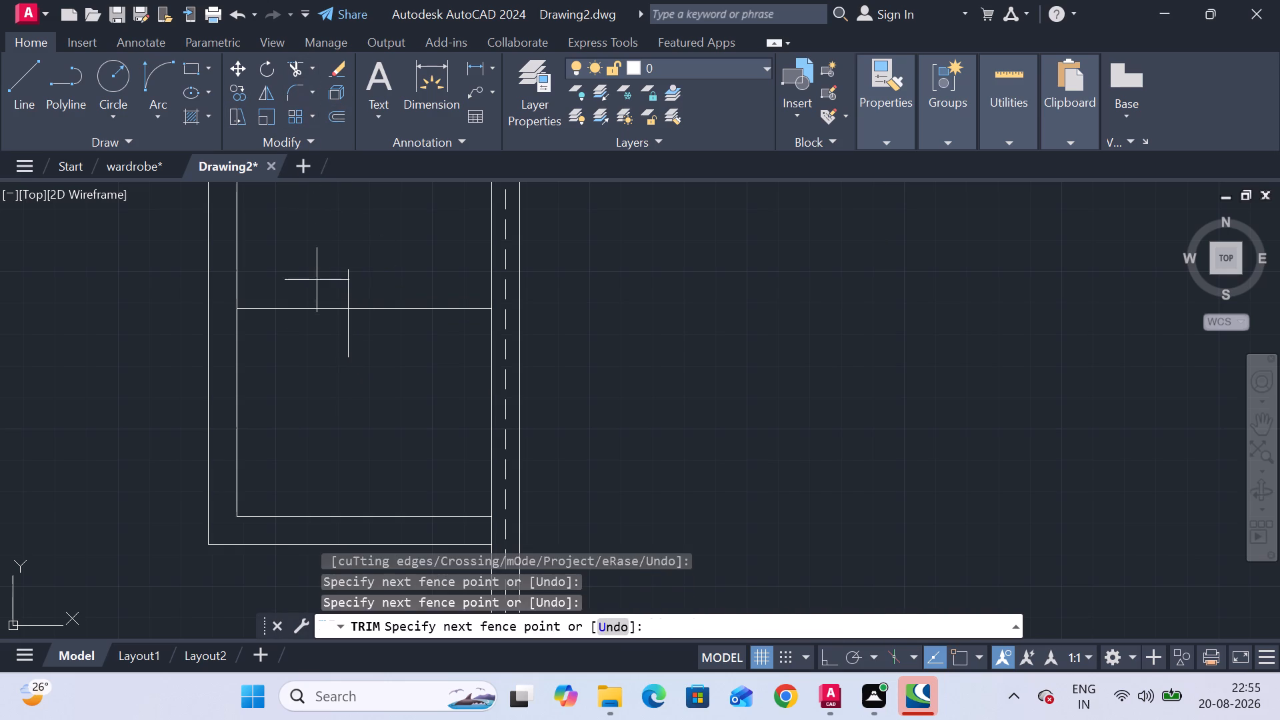
{"action": "left_click", "coordinate": [321, 341]}
{"action": "left_click", "coordinate": [321, 342]}
{"action": "left_click", "coordinate": [362, 335]}
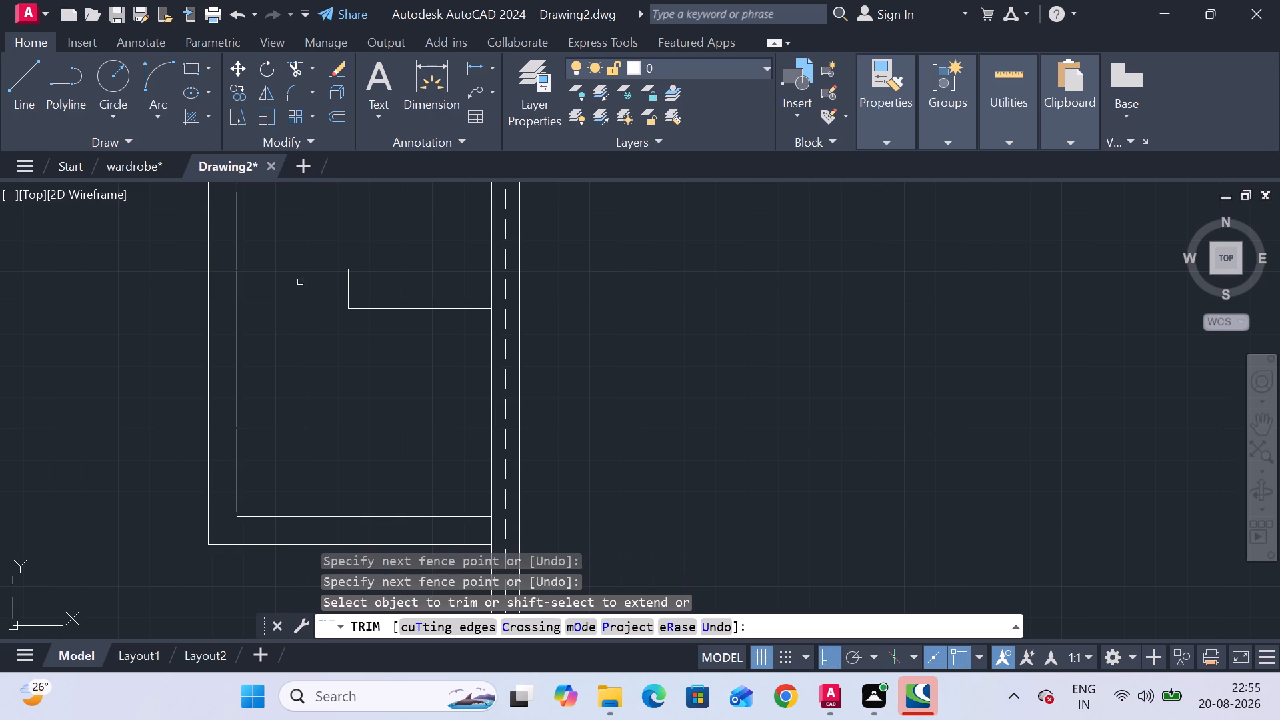
{"action": "left_click", "coordinate": [300, 282]}
{"action": "left_click", "coordinate": [371, 285]}
Draw a 9" line along the large room's top wall from its inner left wall line, continuing vertically down past the wall's thickness.
{"action": "scroll", "coordinate": [371, 285], "scroll_direction": "down", "scroll_amount": 3}
{"action": "middle_click_drag", "start_coordinate": [367, 337], "coordinate": [381, 353]}
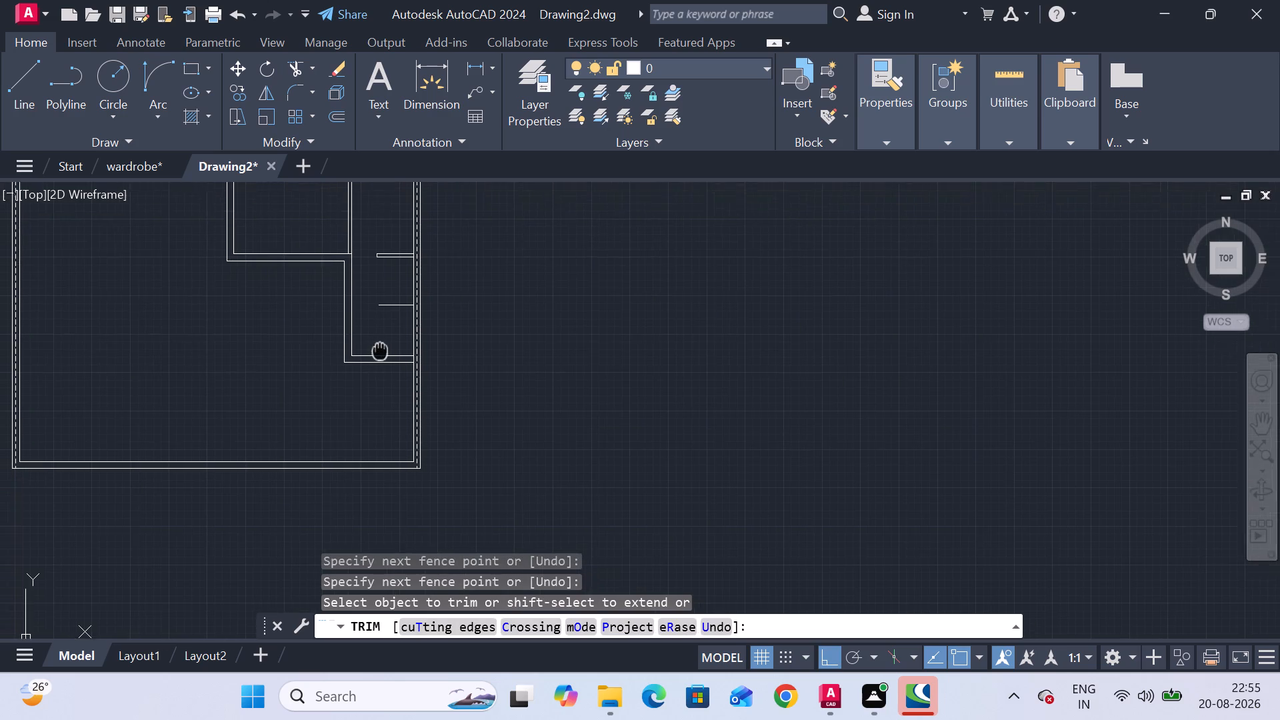
{"action": "middle_click_drag", "start_coordinate": [381, 353], "coordinate": [382, 381]}
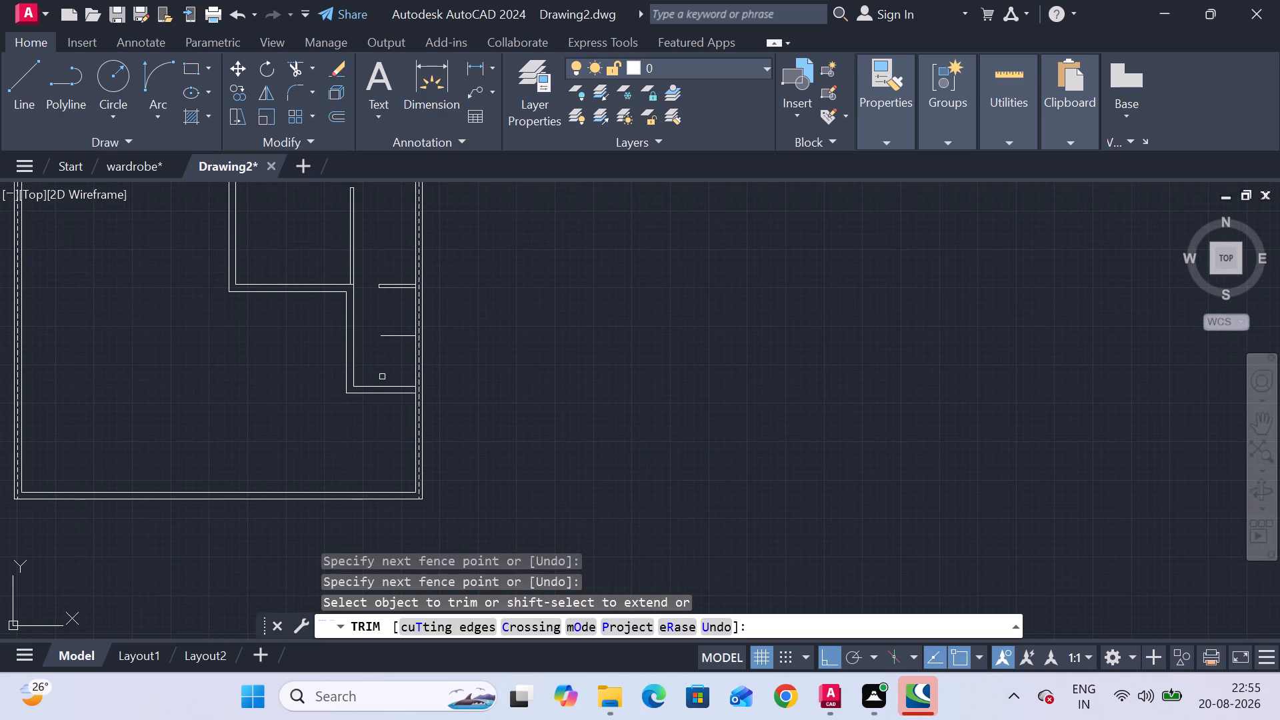
{"action": "middle_click_drag", "start_coordinate": [247, 325], "coordinate": [248, 331]}
{"action": "scroll", "coordinate": [247, 325], "scroll_direction": "up", "scroll_amount": 1}
{"action": "scroll", "coordinate": [267, 425], "scroll_direction": "down", "scroll_amount": 1}
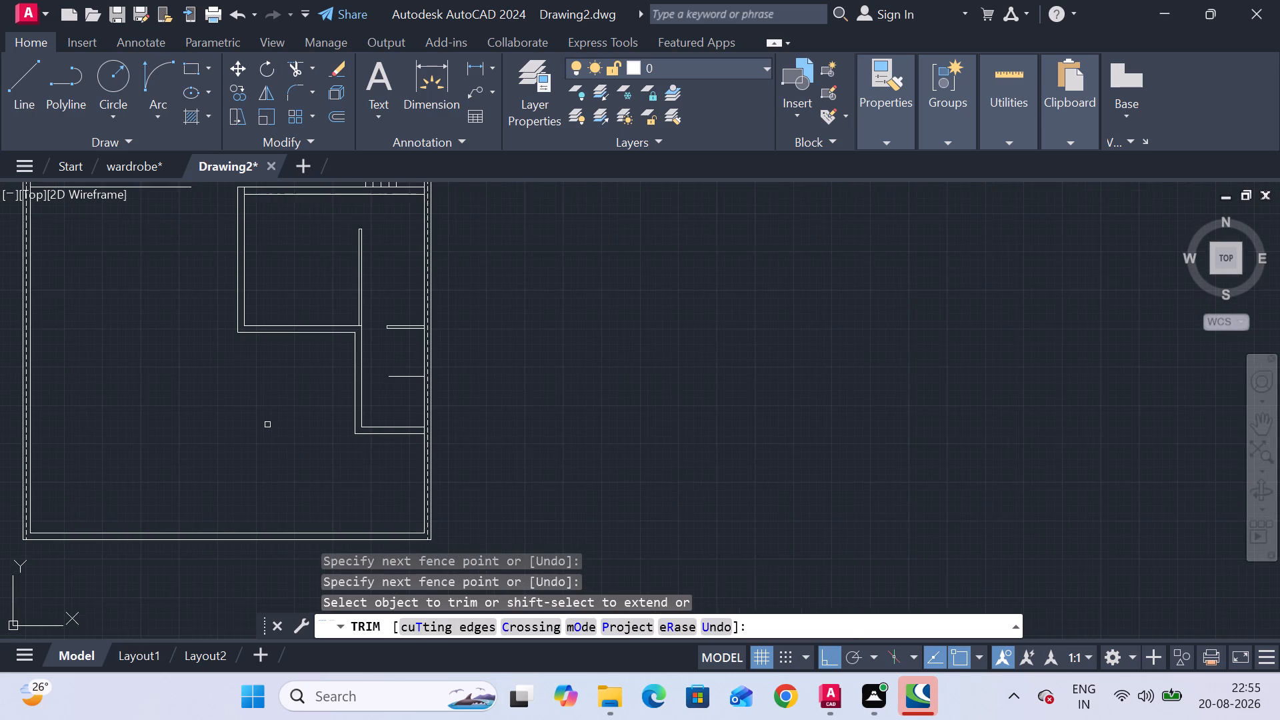
{"action": "scroll", "coordinate": [267, 417], "scroll_direction": "down", "scroll_amount": 1}
{"action": "middle_click", "coordinate": [267, 417]}
{"action": "middle_click", "coordinate": [271, 430]}
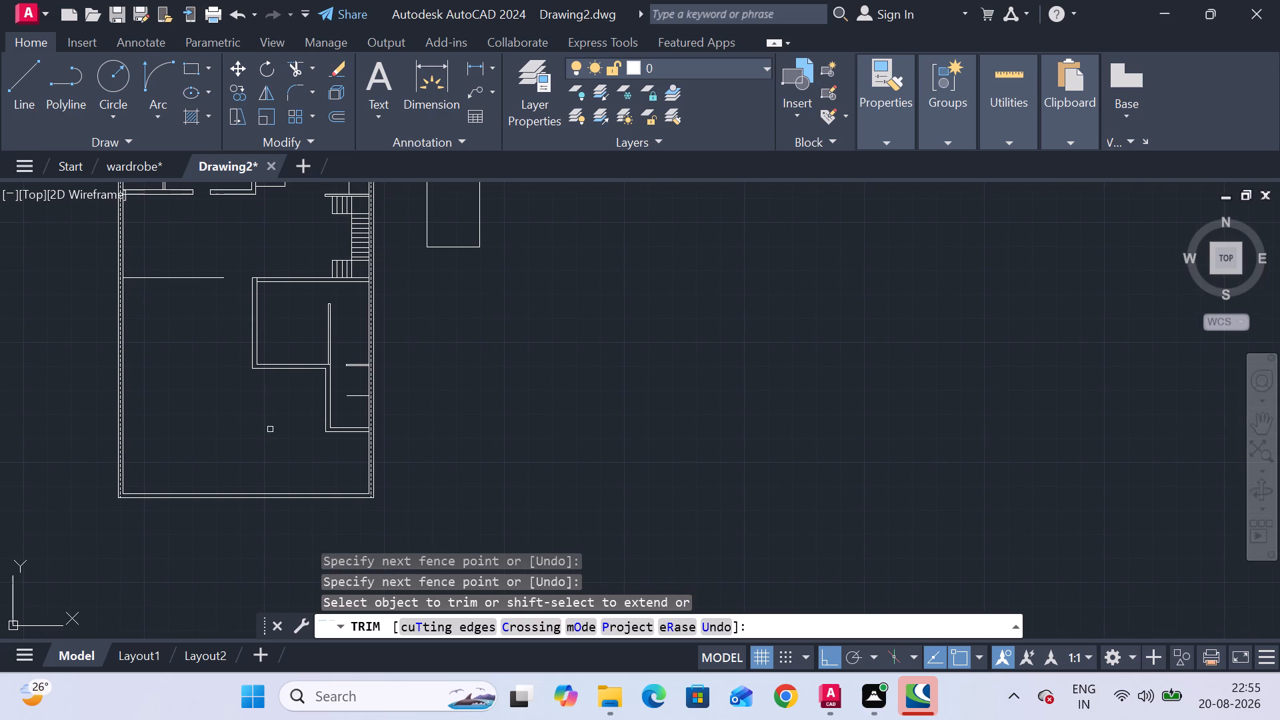
{"action": "scroll", "coordinate": [261, 295], "scroll_direction": "up", "scroll_amount": 3}
{"action": "middle_click_drag", "start_coordinate": [291, 297], "coordinate": [283, 366]}
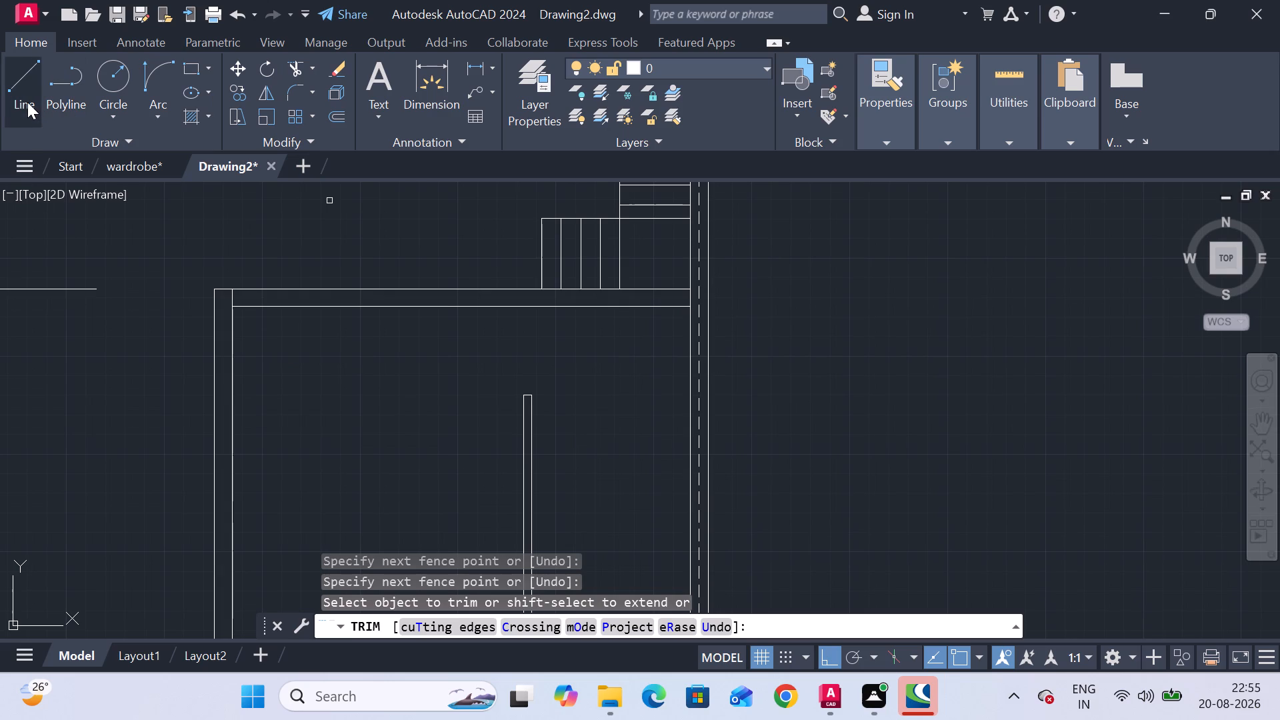
{"action": "left_click", "coordinate": [27, 102]}
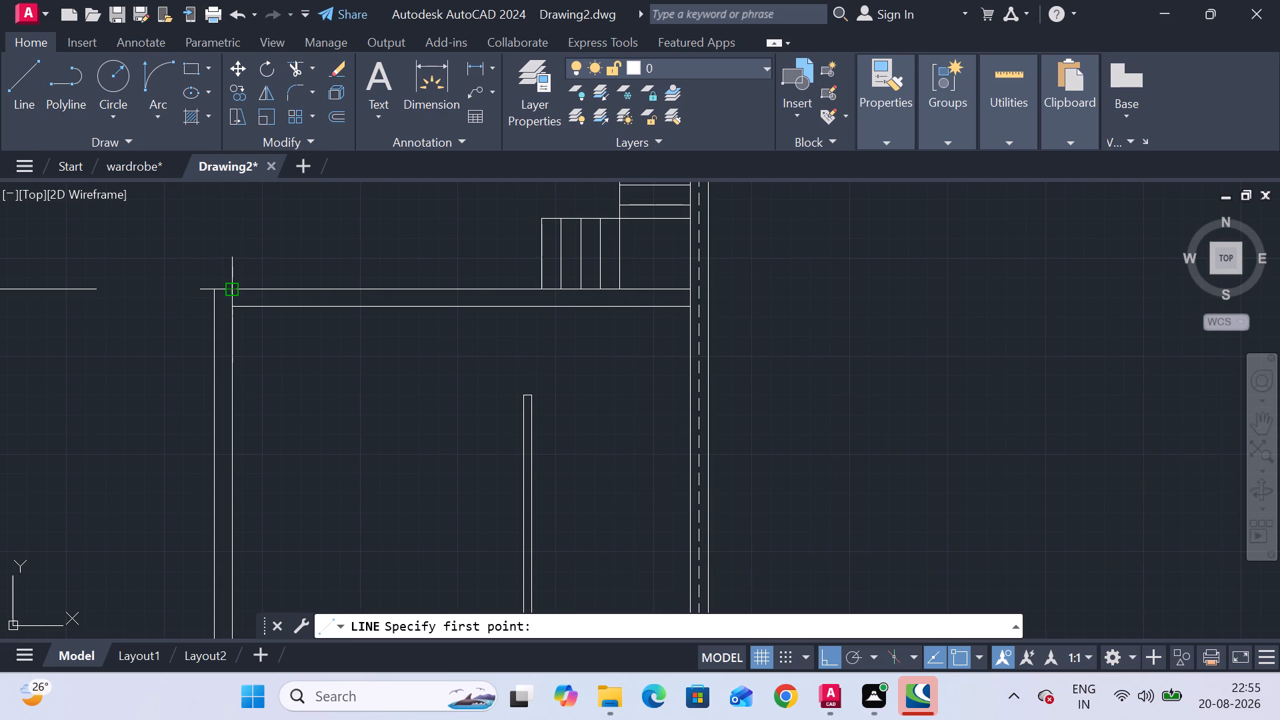
{"action": "left_click", "coordinate": [236, 289]}
{"action": "key", "text": "9"}
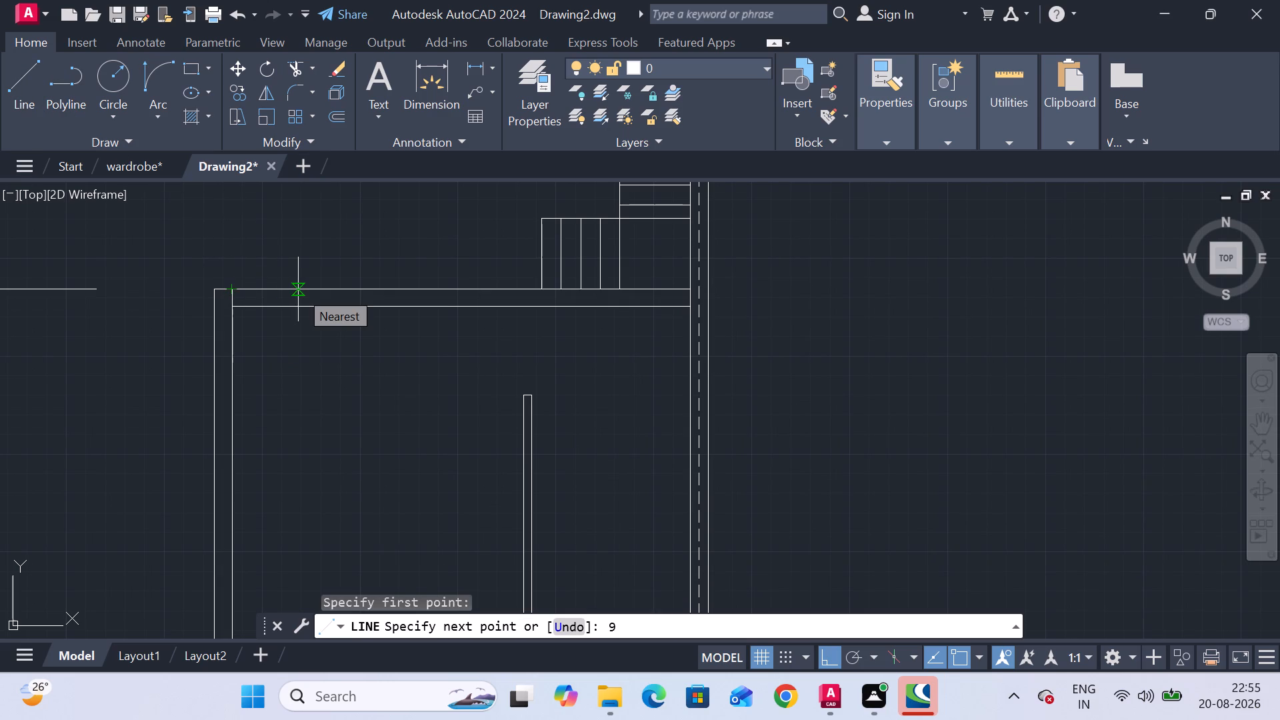
{"action": "key", "text": "shift+quotedbl"}
{"action": "key", "text": "Return"}
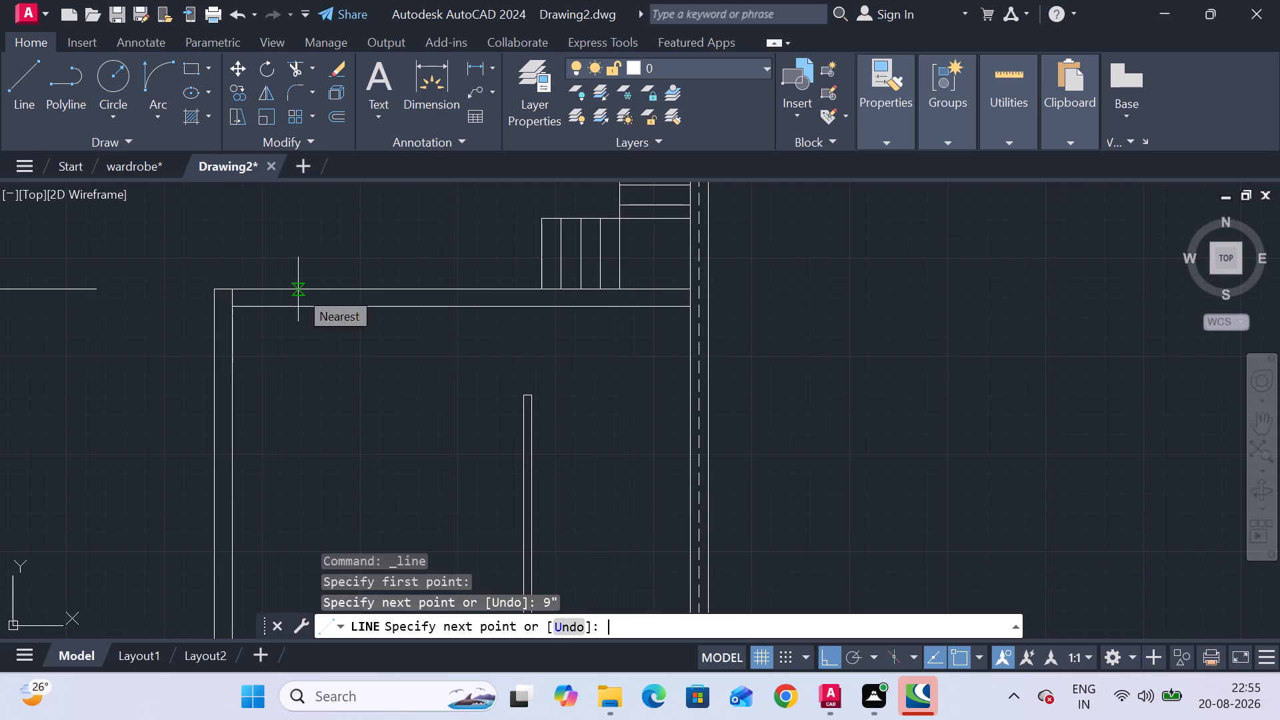
{"action": "left_click", "coordinate": [281, 355]}
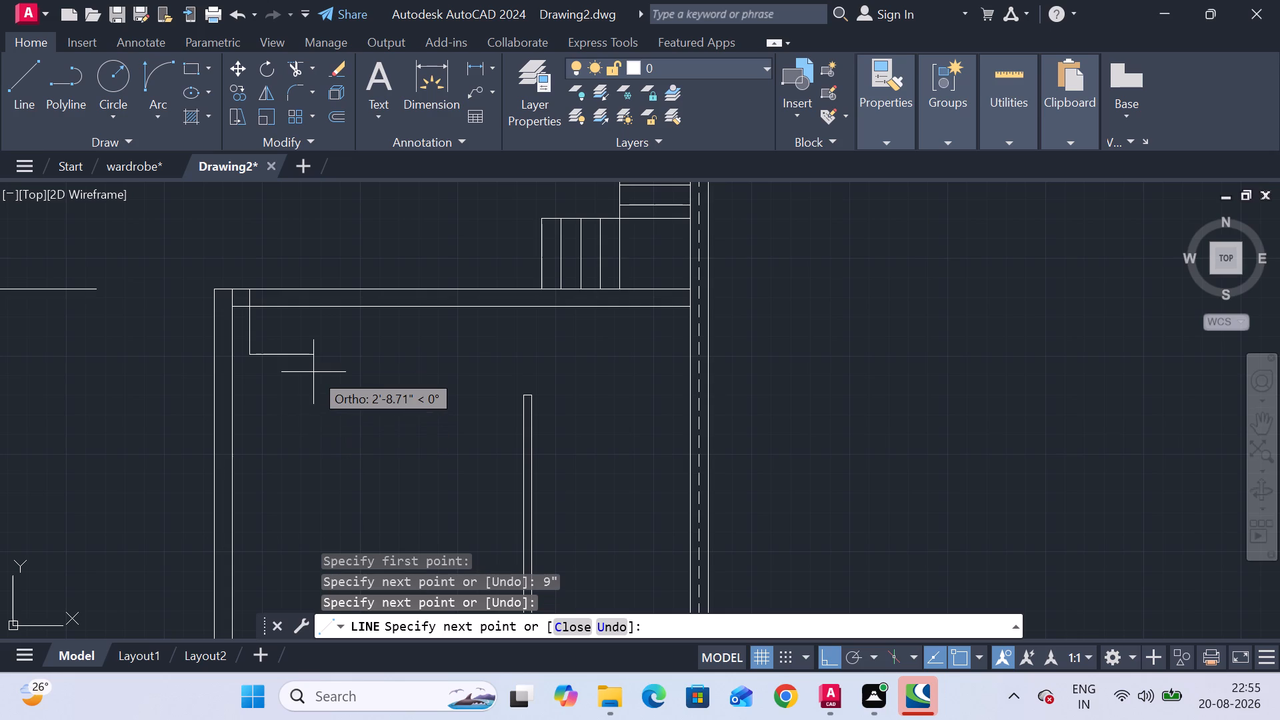
{"action": "key", "text": "Escape"}
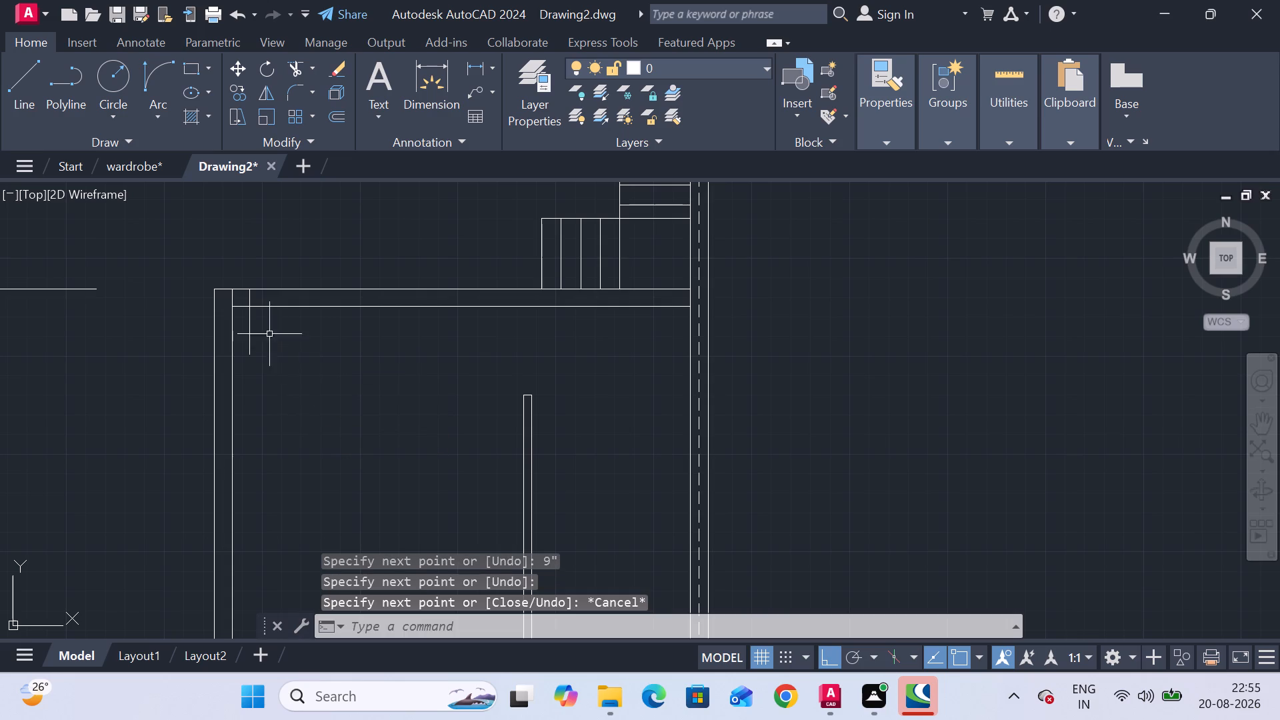
Trim the vertical line below the top wall and the inner left wall line's extension through it, leaving a jamb.
{"action": "scroll", "coordinate": [243, 308], "scroll_direction": "up", "scroll_amount": 3}
{"action": "scroll", "coordinate": [252, 347], "scroll_direction": "down", "scroll_amount": 1}
{"action": "middle_click_drag", "start_coordinate": [350, 352], "coordinate": [361, 371]}
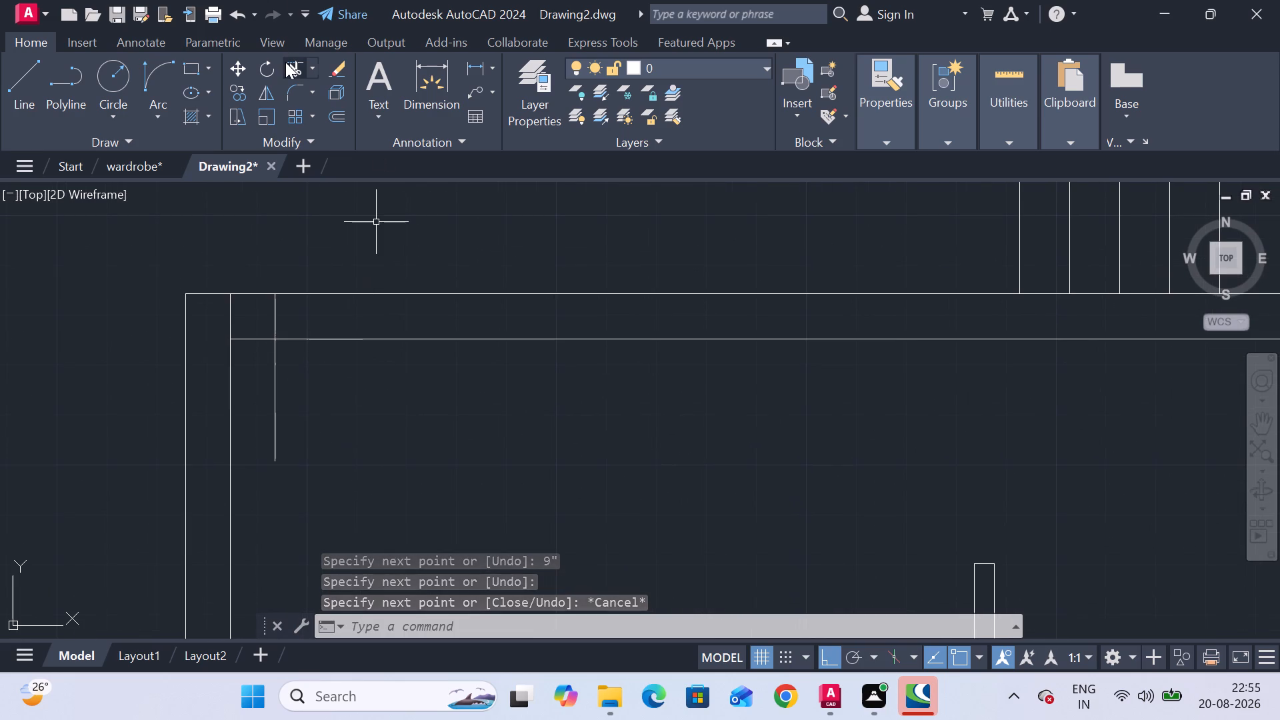
{"action": "left_click", "coordinate": [285, 62]}
{"action": "left_click", "coordinate": [337, 385]}
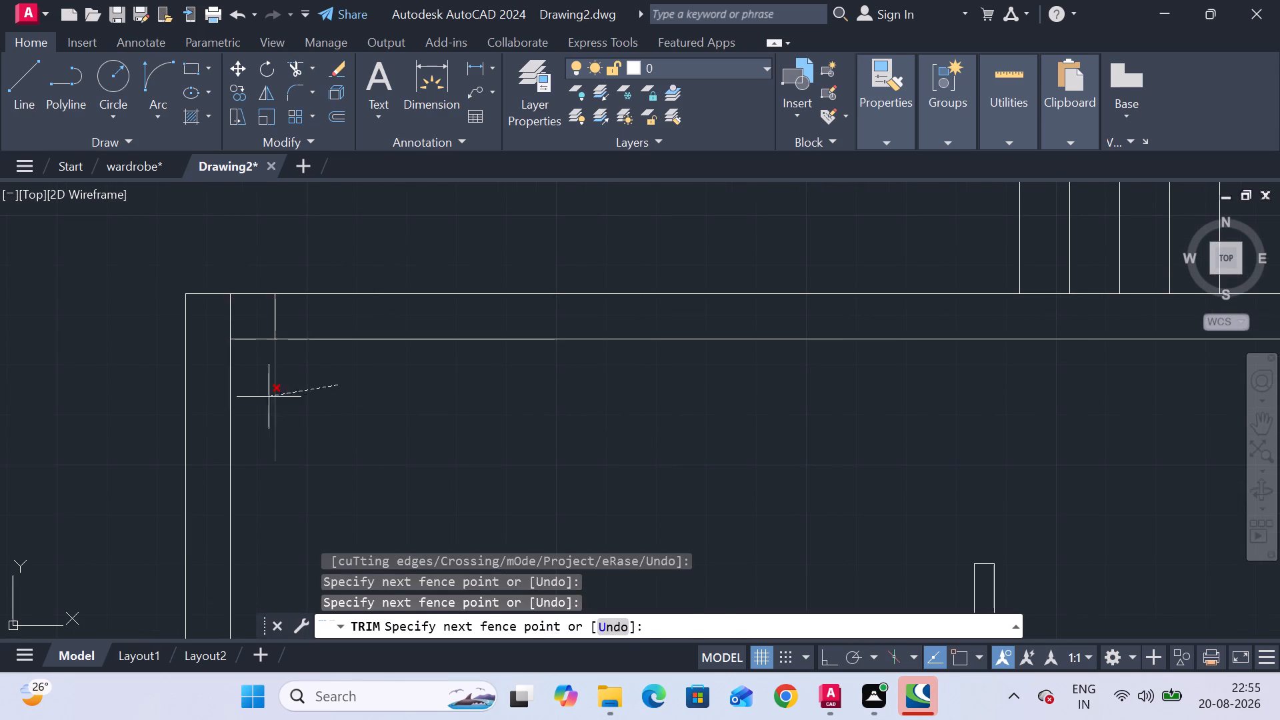
{"action": "left_click", "coordinate": [269, 397]}
{"action": "left_click", "coordinate": [210, 320]}
{"action": "left_click", "coordinate": [237, 324]}
{"action": "scroll", "coordinate": [352, 432], "scroll_direction": "down", "scroll_amount": 2}
{"action": "middle_click_drag", "start_coordinate": [352, 432], "coordinate": [347, 399]}
{"action": "key", "text": "Escape"}
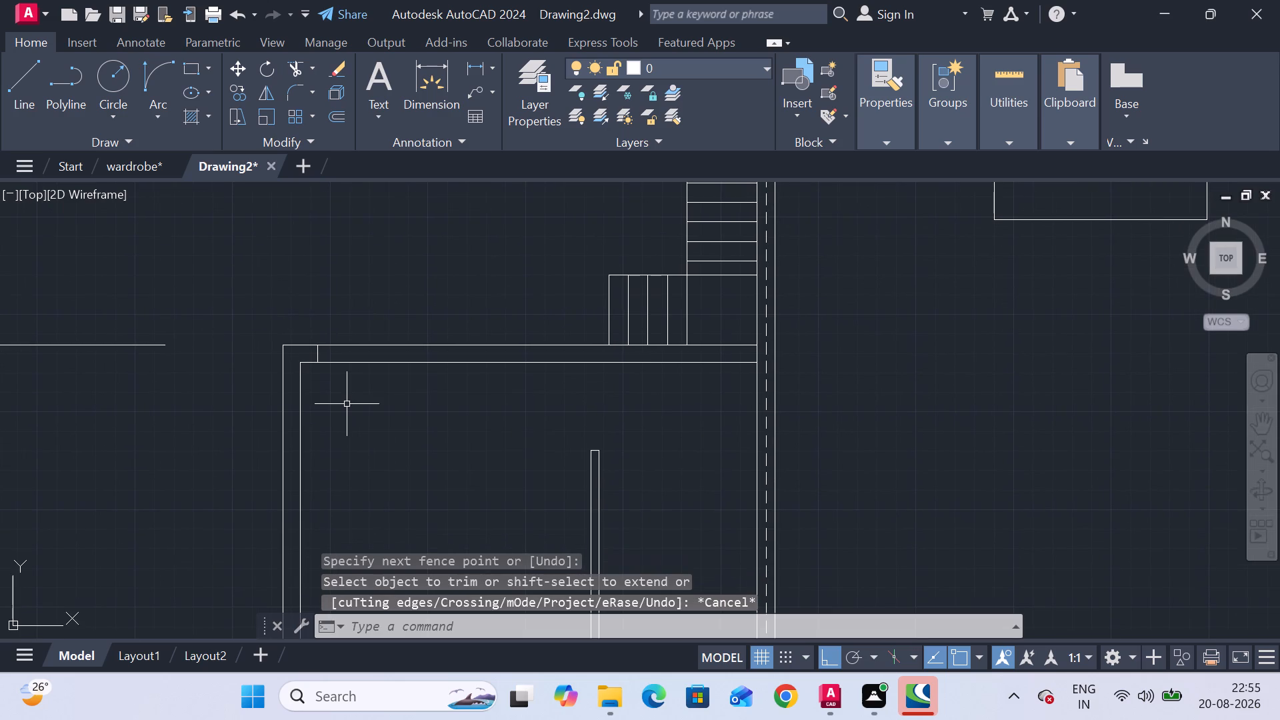
Draw a line 3' along the inner top wall line from the jamb, closing across the wall as a second jamb.
{"action": "left_click", "coordinate": [26, 95]}
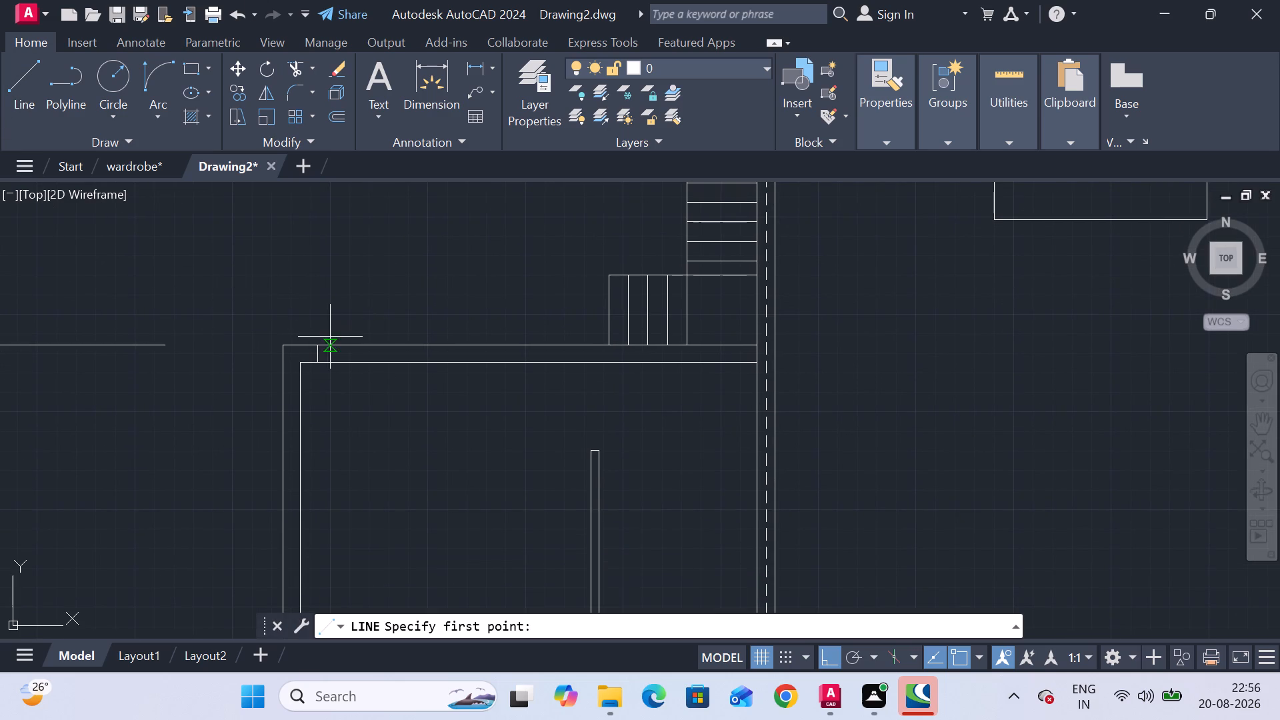
{"action": "left_click", "coordinate": [323, 361]}
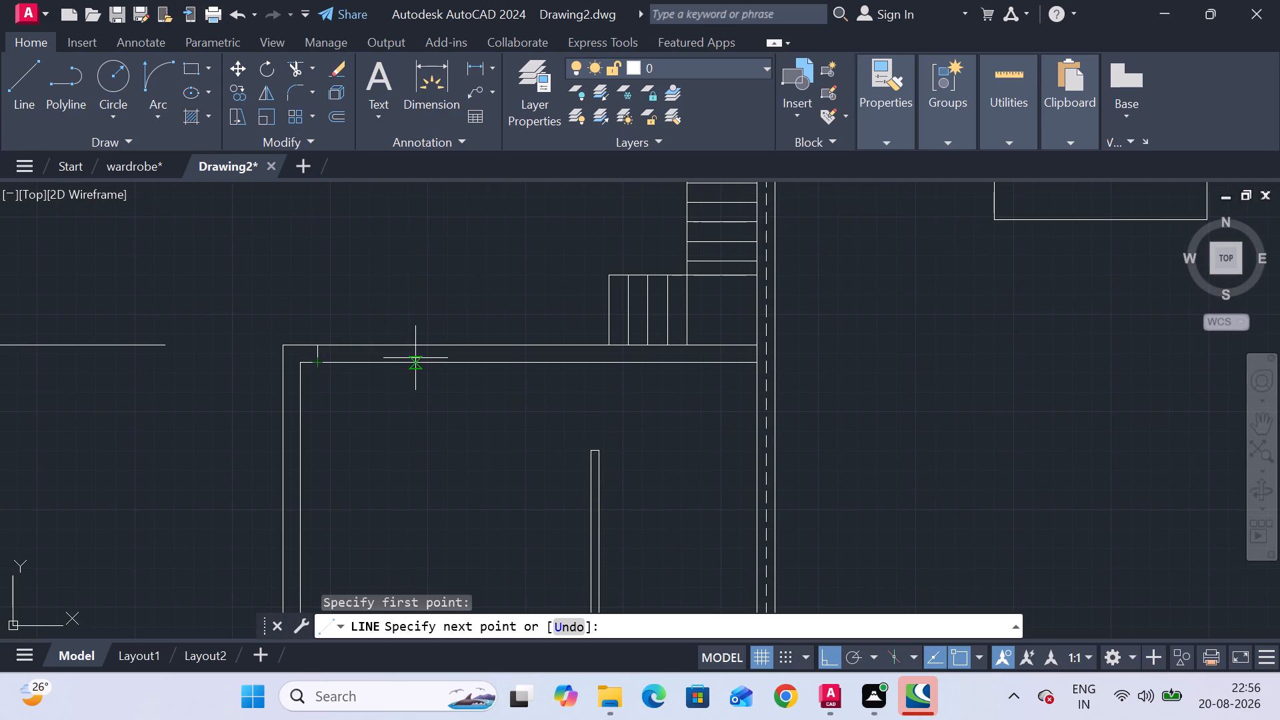
{"action": "key", "text": "3"}
{"action": "key", "text": "apostrophe"}
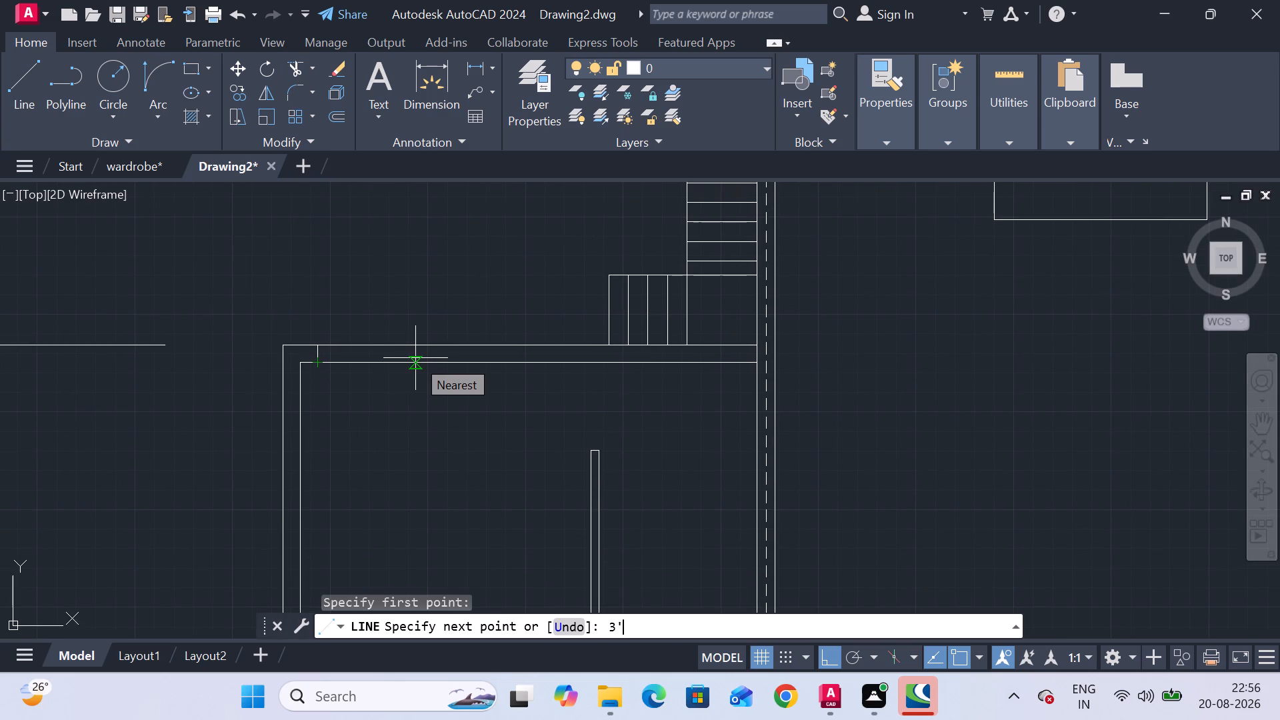
{"action": "key", "text": "Return"}
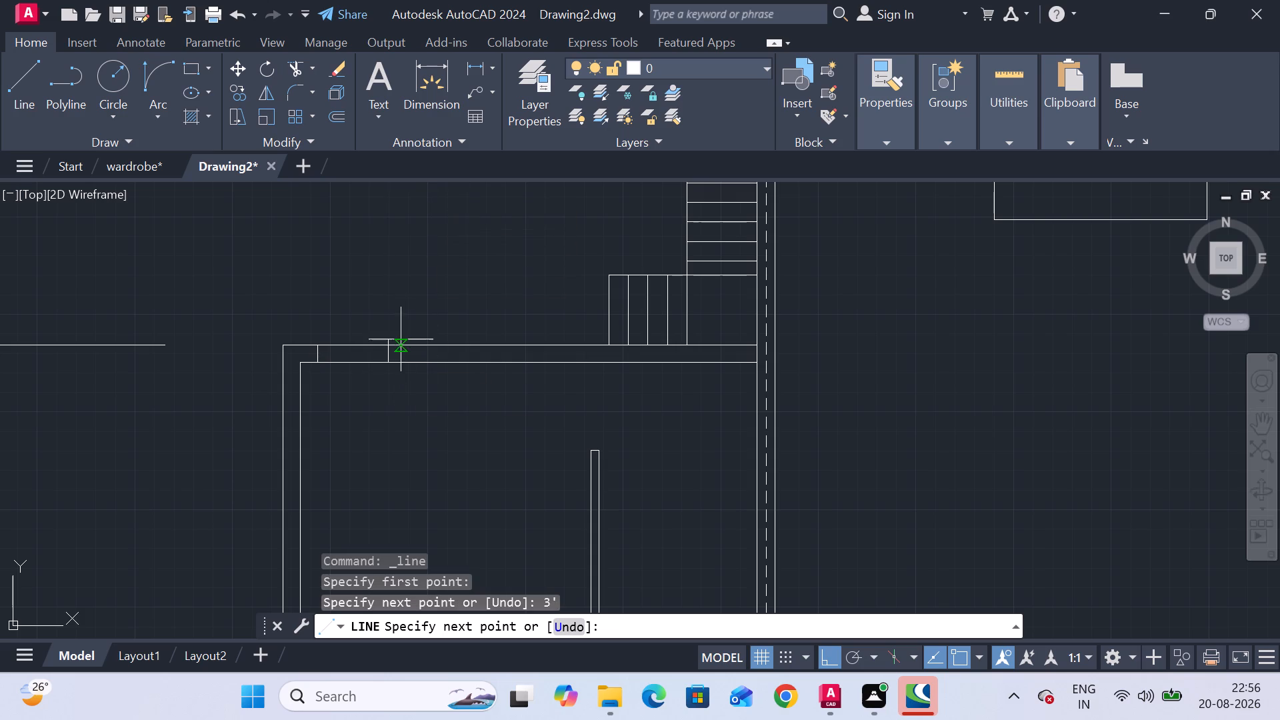
{"action": "scroll", "coordinate": [388, 329], "scroll_direction": "up", "scroll_amount": 1}
{"action": "left_click", "coordinate": [388, 359]}
{"action": "key", "text": "Escape"}
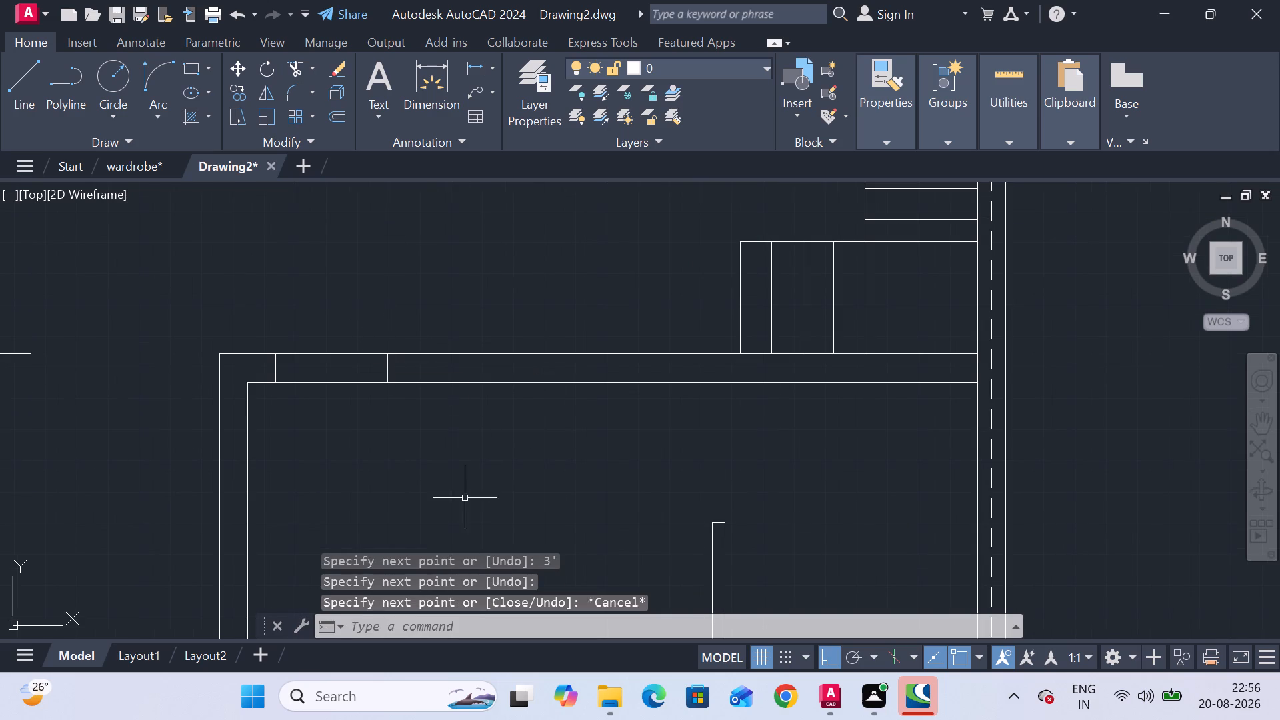
Trim both top wall lines between the two jambs to leave a 3' opening.
{"action": "left_click", "coordinate": [292, 73]}
{"action": "left_click", "coordinate": [346, 307]}
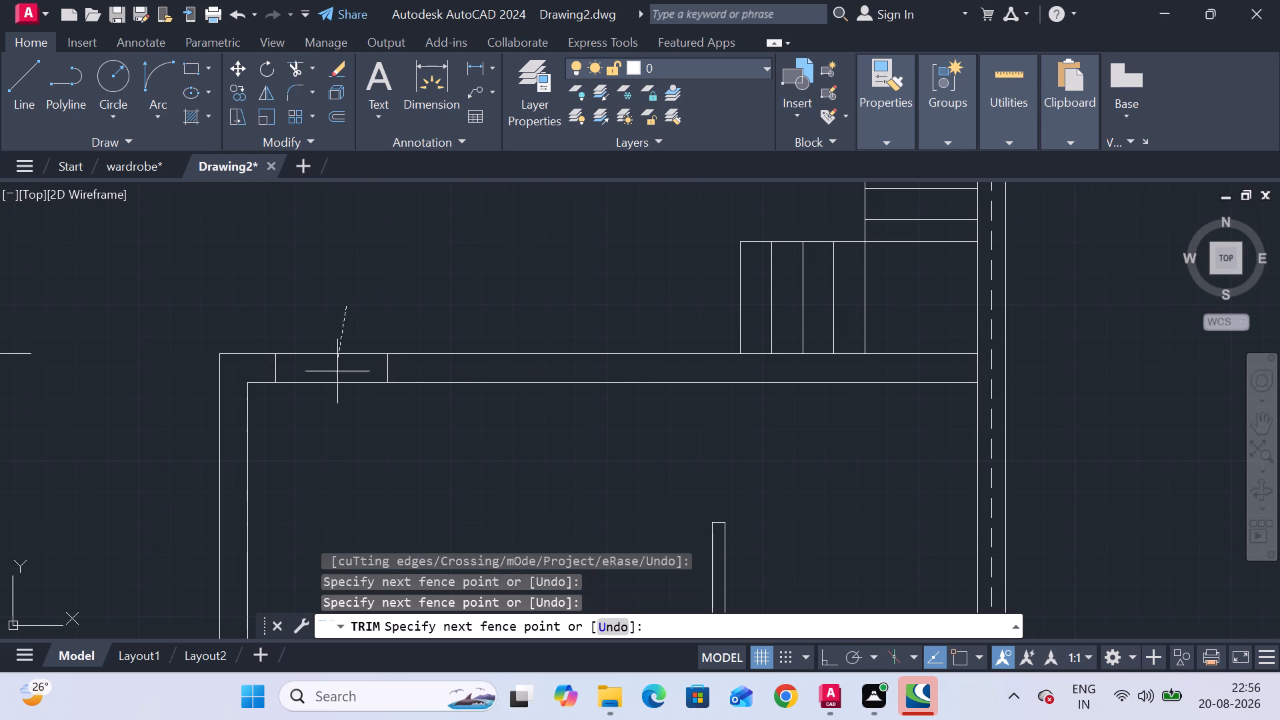
{"action": "left_click", "coordinate": [337, 455]}
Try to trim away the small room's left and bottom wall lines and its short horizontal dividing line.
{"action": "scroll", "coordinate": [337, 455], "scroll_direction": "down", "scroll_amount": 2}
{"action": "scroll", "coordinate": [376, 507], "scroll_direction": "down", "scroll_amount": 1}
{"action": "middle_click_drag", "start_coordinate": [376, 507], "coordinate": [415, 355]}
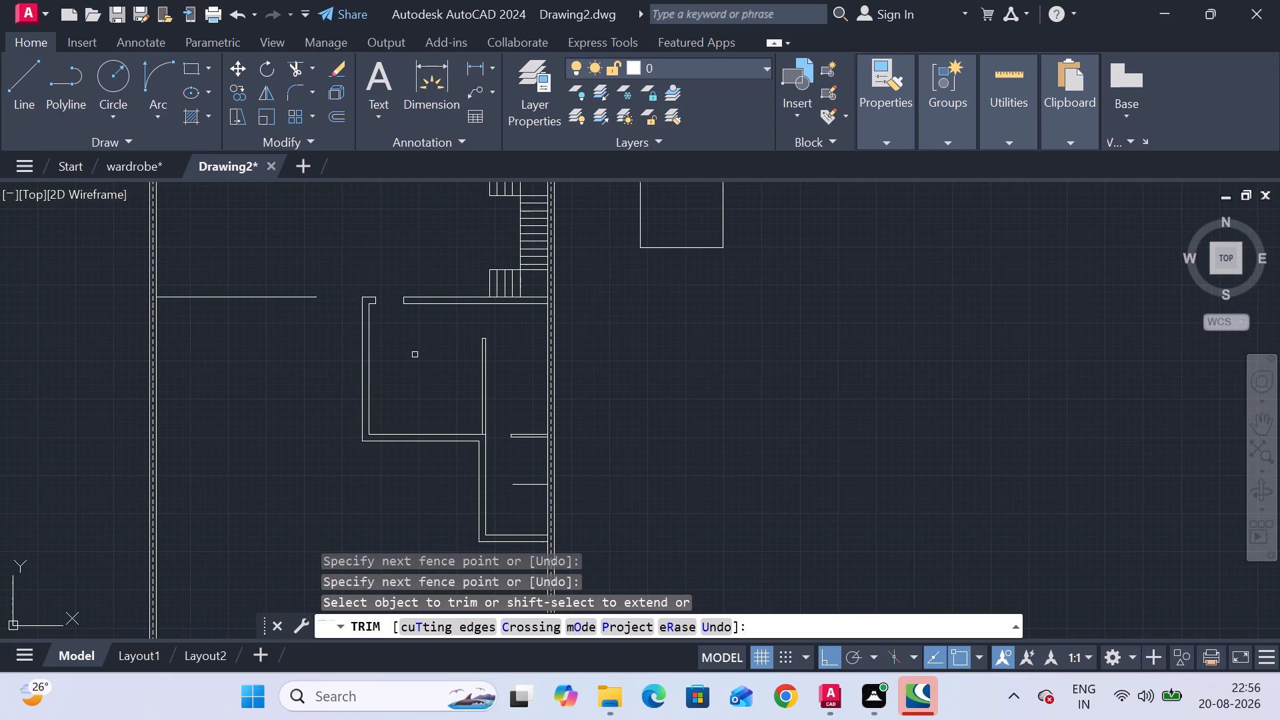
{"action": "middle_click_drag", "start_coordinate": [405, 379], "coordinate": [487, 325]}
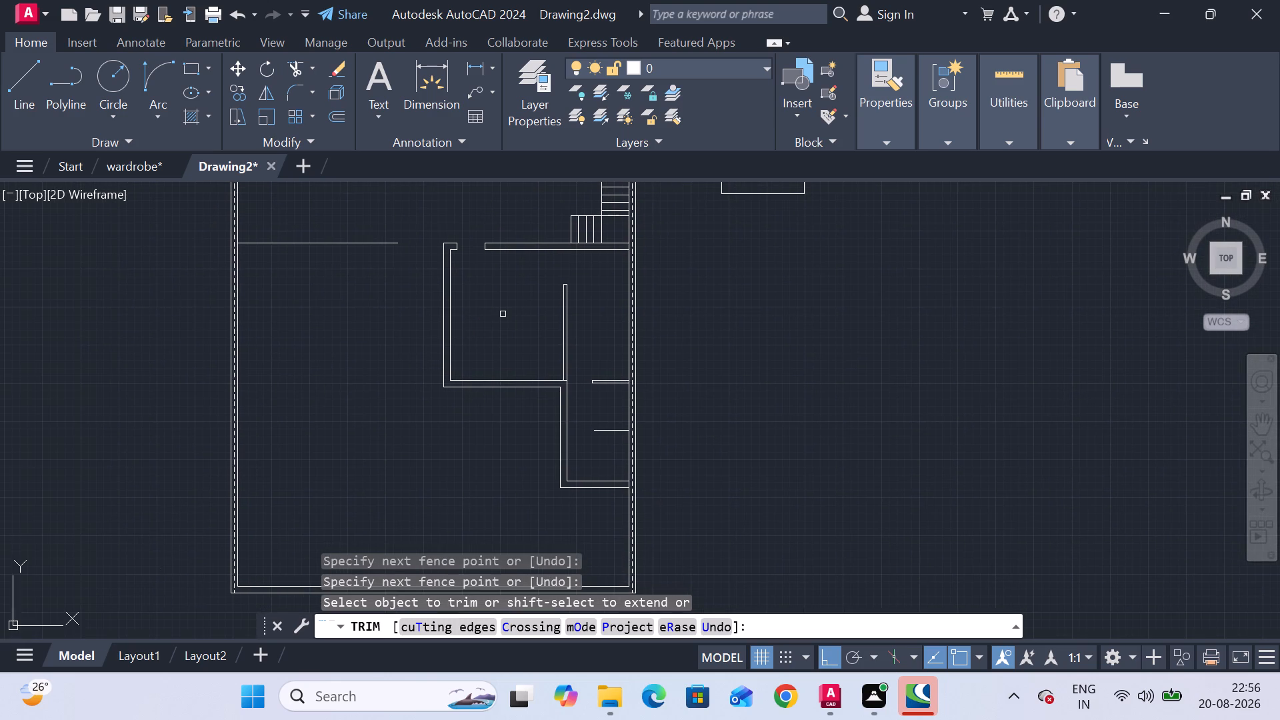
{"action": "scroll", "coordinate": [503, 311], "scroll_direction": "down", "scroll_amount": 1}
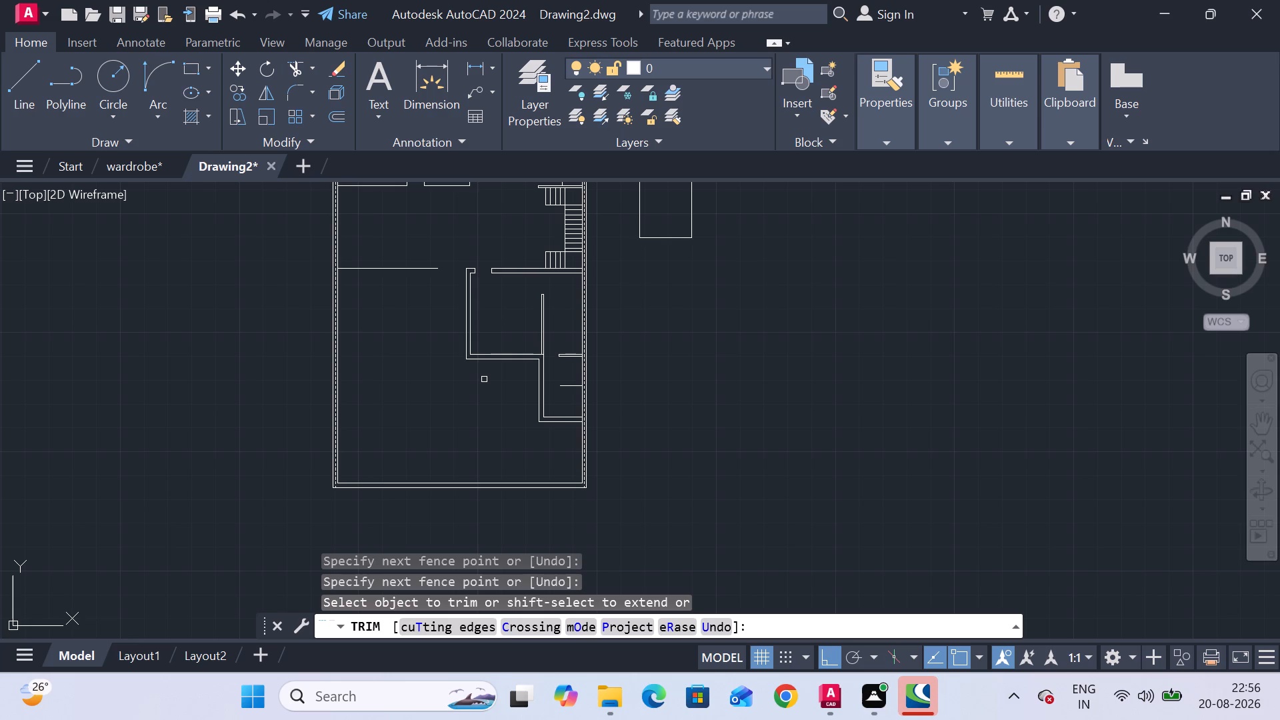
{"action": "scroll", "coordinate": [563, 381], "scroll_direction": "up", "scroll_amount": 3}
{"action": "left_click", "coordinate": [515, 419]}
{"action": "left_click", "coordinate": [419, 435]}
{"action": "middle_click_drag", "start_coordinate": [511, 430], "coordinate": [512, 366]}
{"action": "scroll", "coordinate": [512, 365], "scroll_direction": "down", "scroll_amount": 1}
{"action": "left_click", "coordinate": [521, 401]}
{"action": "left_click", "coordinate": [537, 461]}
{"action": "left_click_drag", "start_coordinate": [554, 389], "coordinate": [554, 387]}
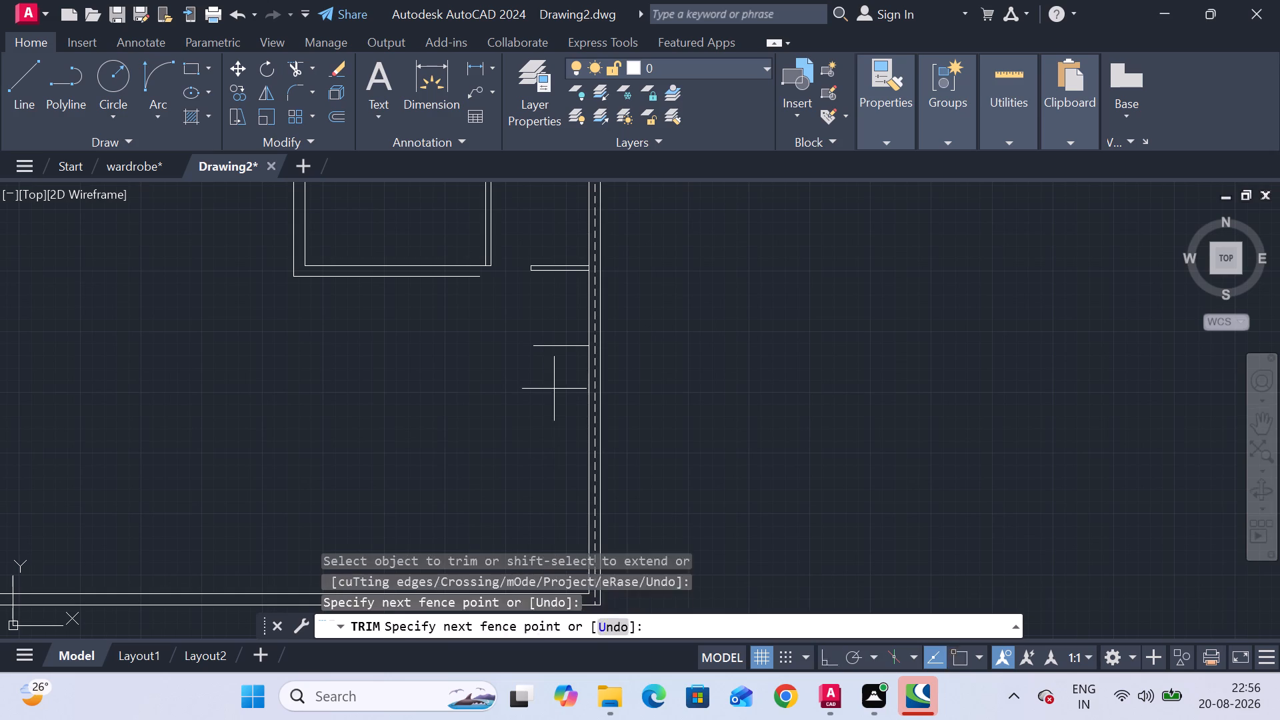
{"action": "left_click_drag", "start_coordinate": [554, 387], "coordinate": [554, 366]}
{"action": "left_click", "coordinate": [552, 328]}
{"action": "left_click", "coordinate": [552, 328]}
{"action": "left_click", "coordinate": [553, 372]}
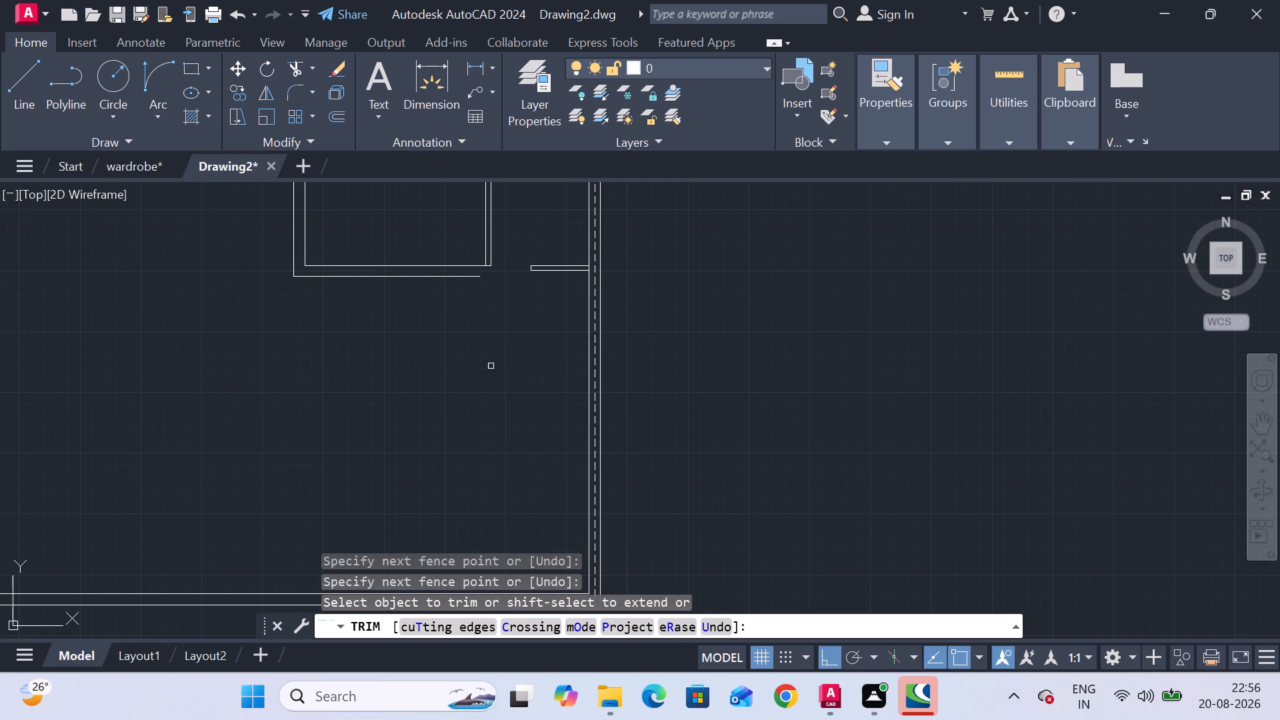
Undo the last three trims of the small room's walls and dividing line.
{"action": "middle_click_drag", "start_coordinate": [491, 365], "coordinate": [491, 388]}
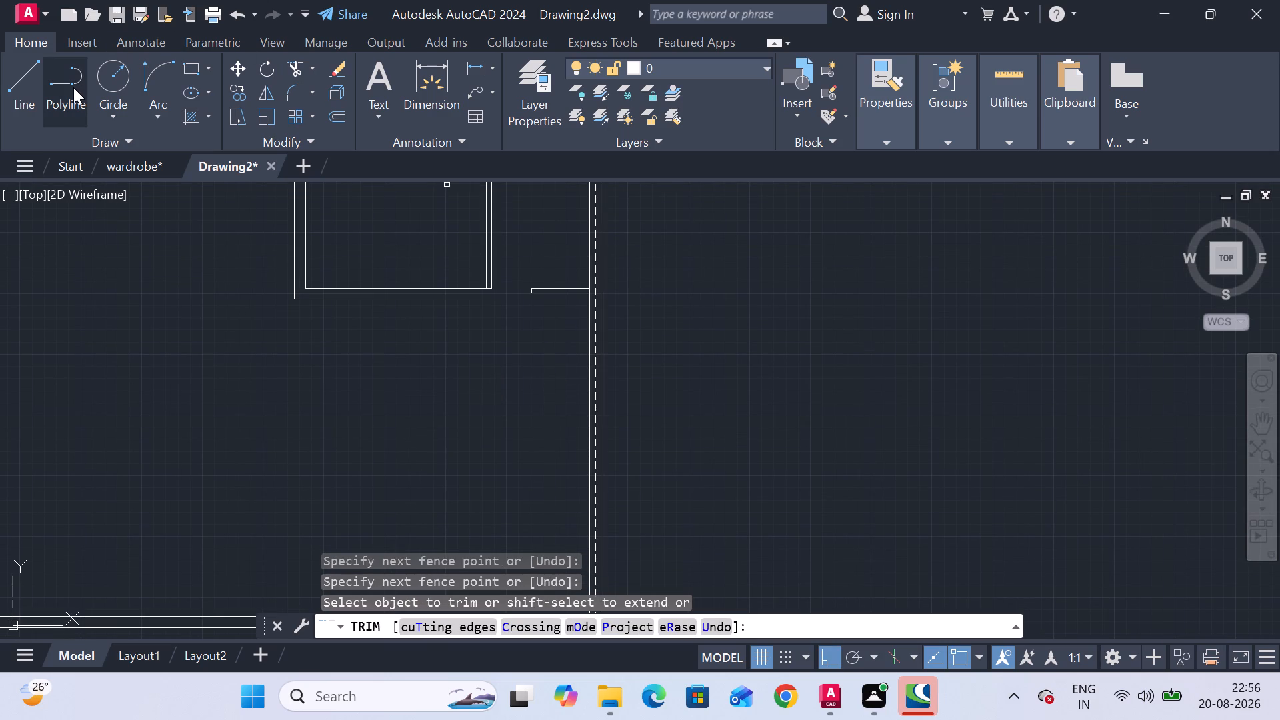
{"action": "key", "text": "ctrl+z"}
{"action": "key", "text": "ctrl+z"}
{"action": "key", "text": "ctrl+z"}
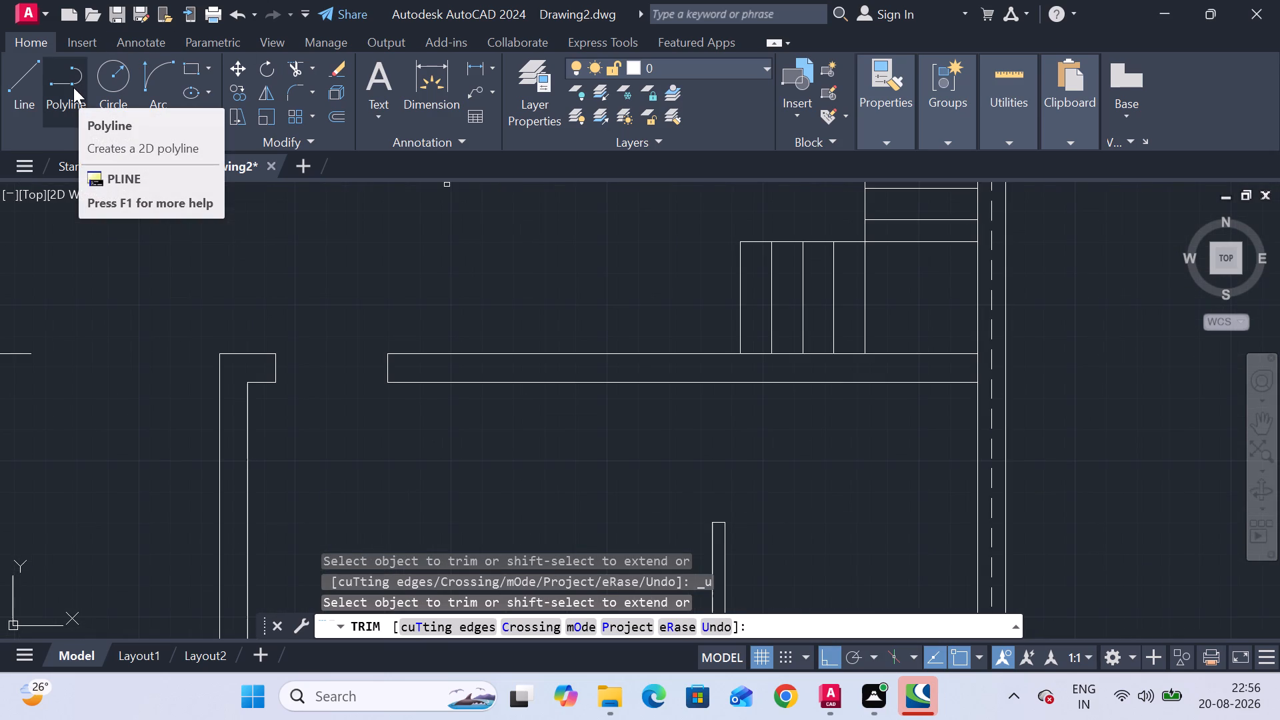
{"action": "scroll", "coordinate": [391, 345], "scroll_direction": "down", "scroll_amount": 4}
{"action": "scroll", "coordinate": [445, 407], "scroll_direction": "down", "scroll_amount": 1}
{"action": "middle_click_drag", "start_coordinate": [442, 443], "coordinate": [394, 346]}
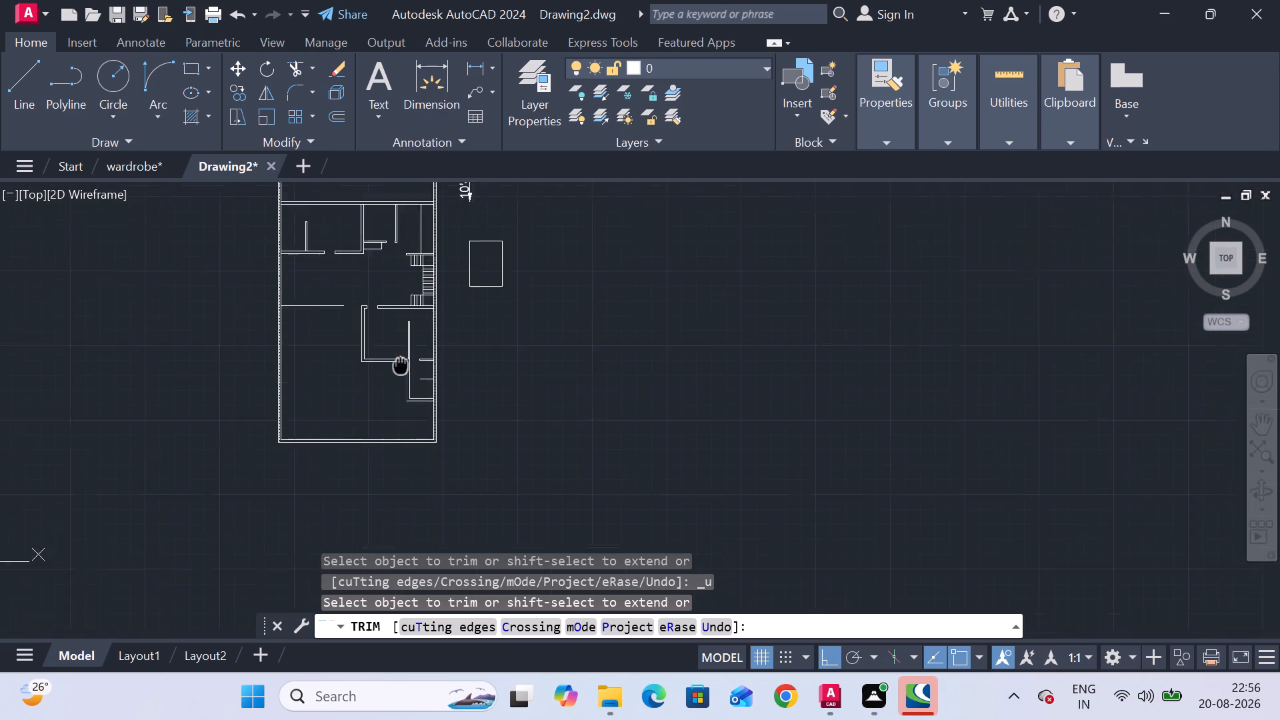
Draw a line from the small room's inner left wall line to the free end of its short single-line divider.
{"action": "middle_click_drag", "start_coordinate": [394, 346], "coordinate": [393, 335]}
{"action": "scroll", "coordinate": [393, 335], "scroll_direction": "up", "scroll_amount": 2}
{"action": "key", "text": "Escape"}
{"action": "key", "text": "Escape"}
{"action": "key", "text": "Escape"}
{"action": "key", "text": "Escape"}
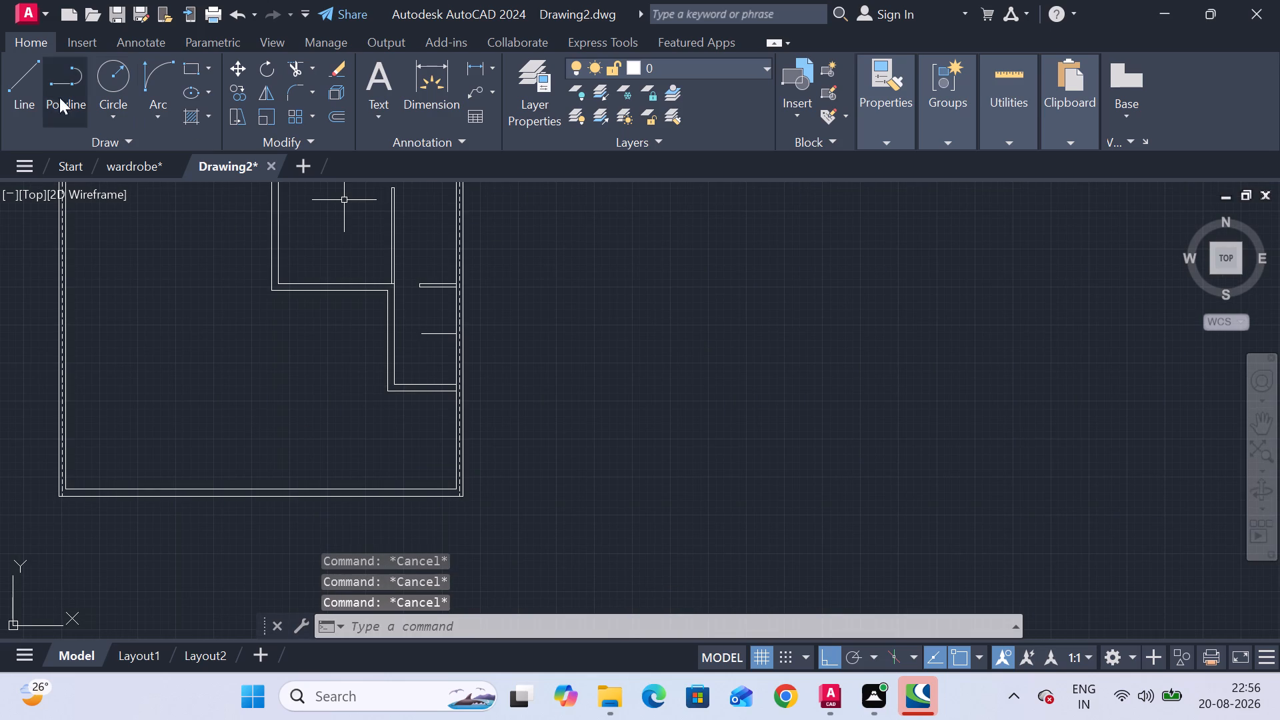
{"action": "left_click", "coordinate": [31, 91]}
{"action": "scroll", "coordinate": [356, 276], "scroll_direction": "up", "scroll_amount": 2}
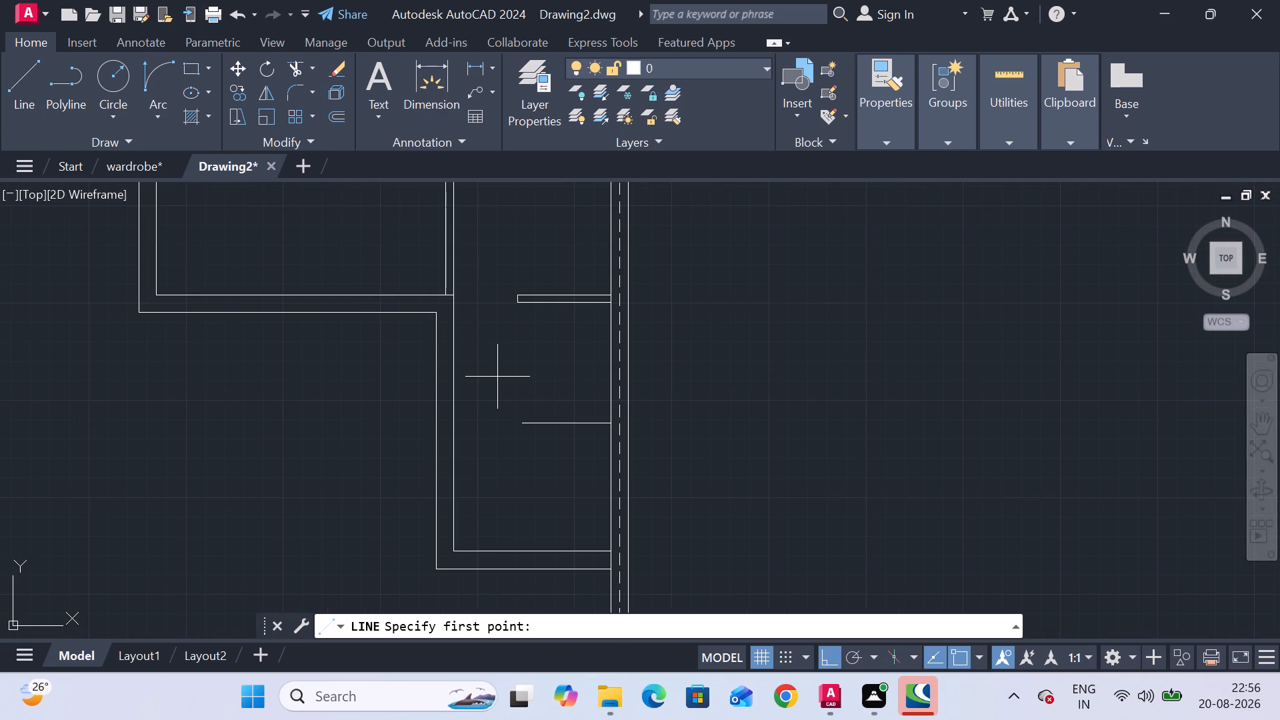
{"action": "middle_click_drag", "start_coordinate": [501, 377], "coordinate": [493, 345]}
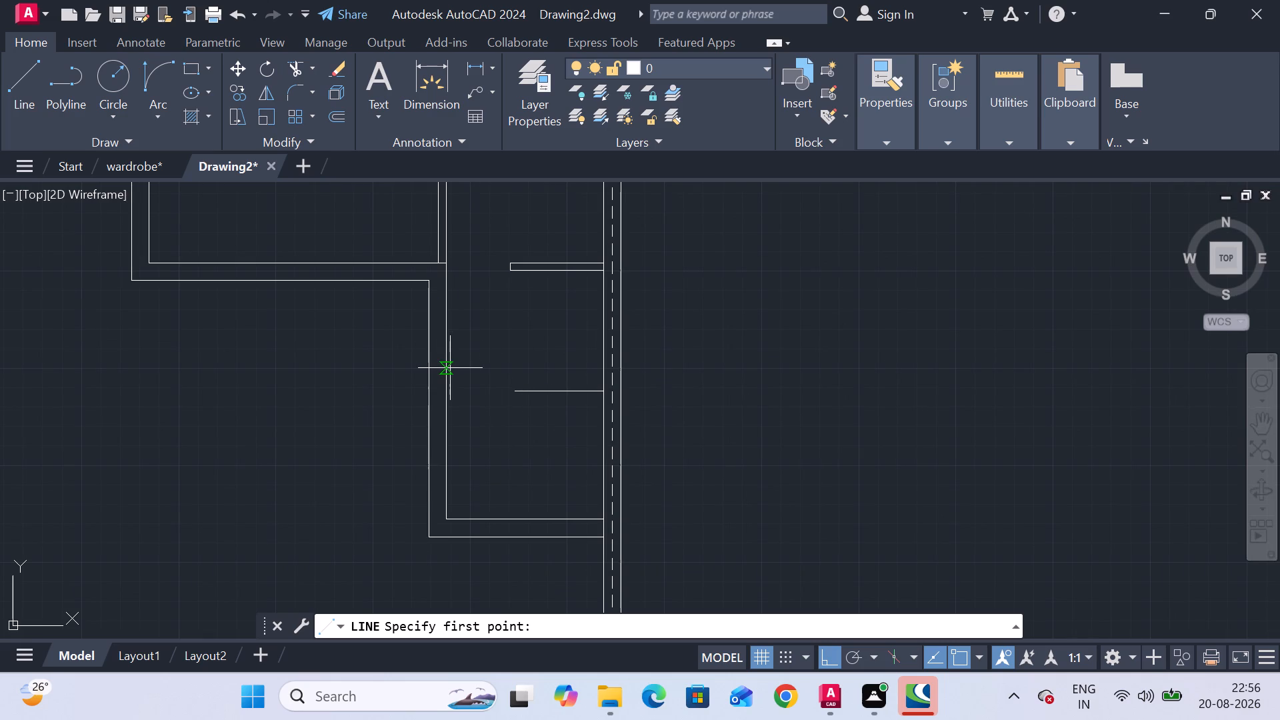
{"action": "scroll", "coordinate": [450, 368], "scroll_direction": "down", "scroll_amount": 1}
{"action": "middle_click_drag", "start_coordinate": [450, 368], "coordinate": [449, 451]}
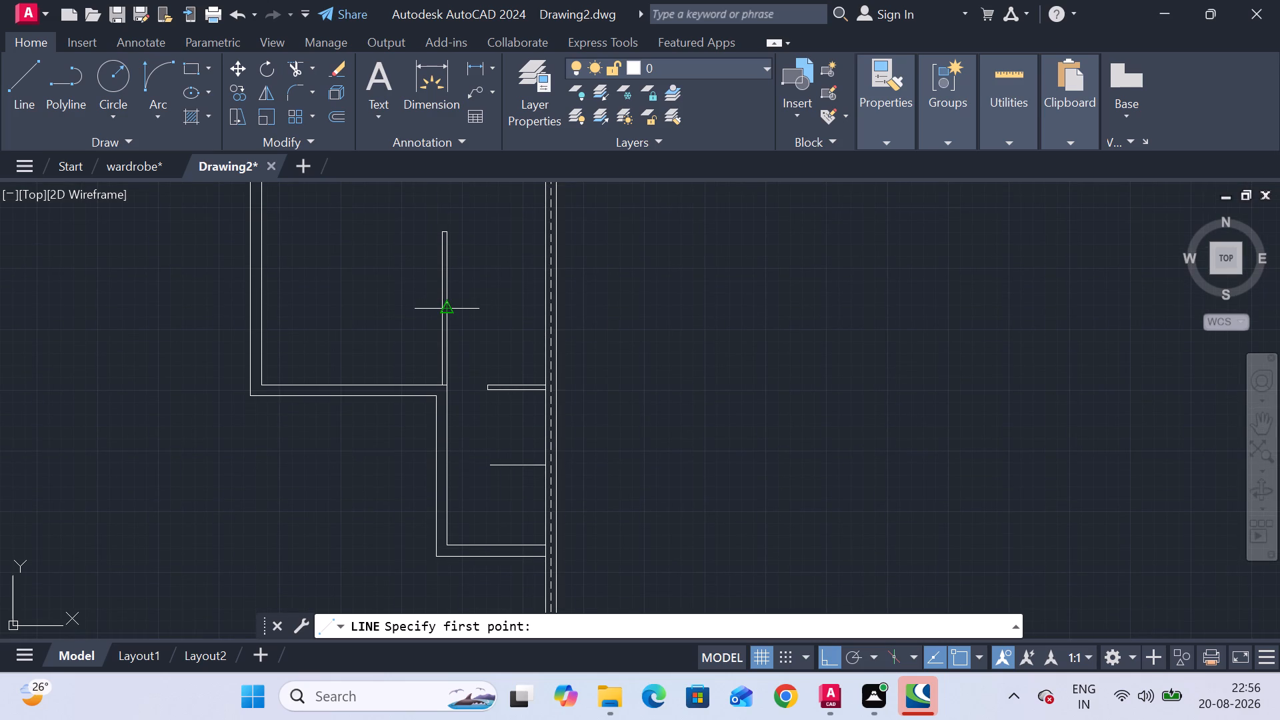
{"action": "scroll", "coordinate": [475, 293], "scroll_direction": "down", "scroll_amount": 2}
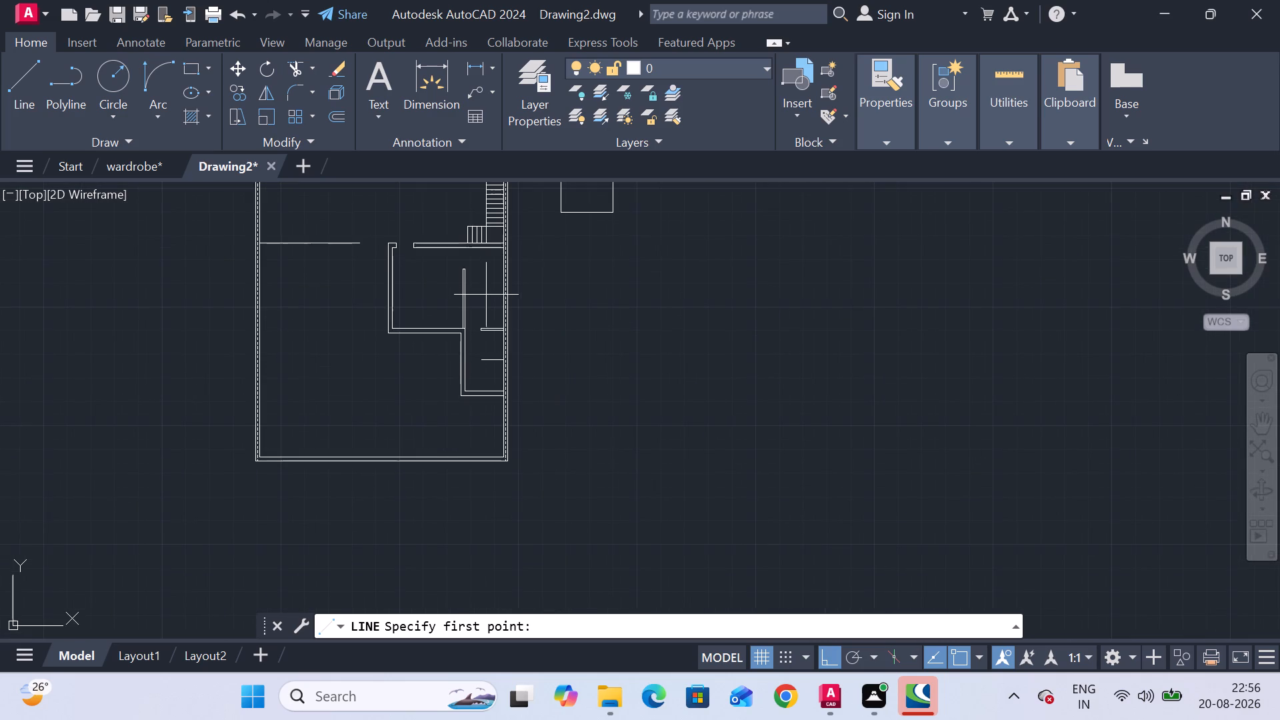
{"action": "scroll", "coordinate": [480, 291], "scroll_direction": "up", "scroll_amount": 2}
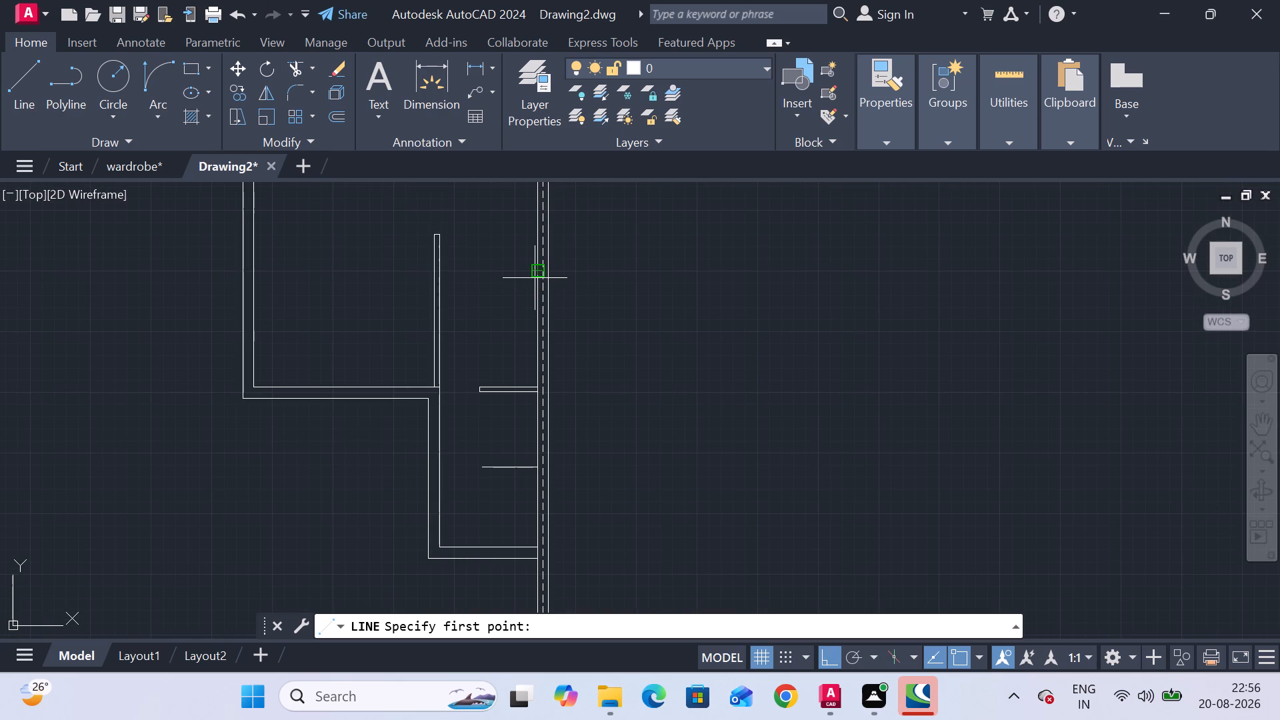
{"action": "middle_click_drag", "start_coordinate": [487, 323], "coordinate": [485, 277]}
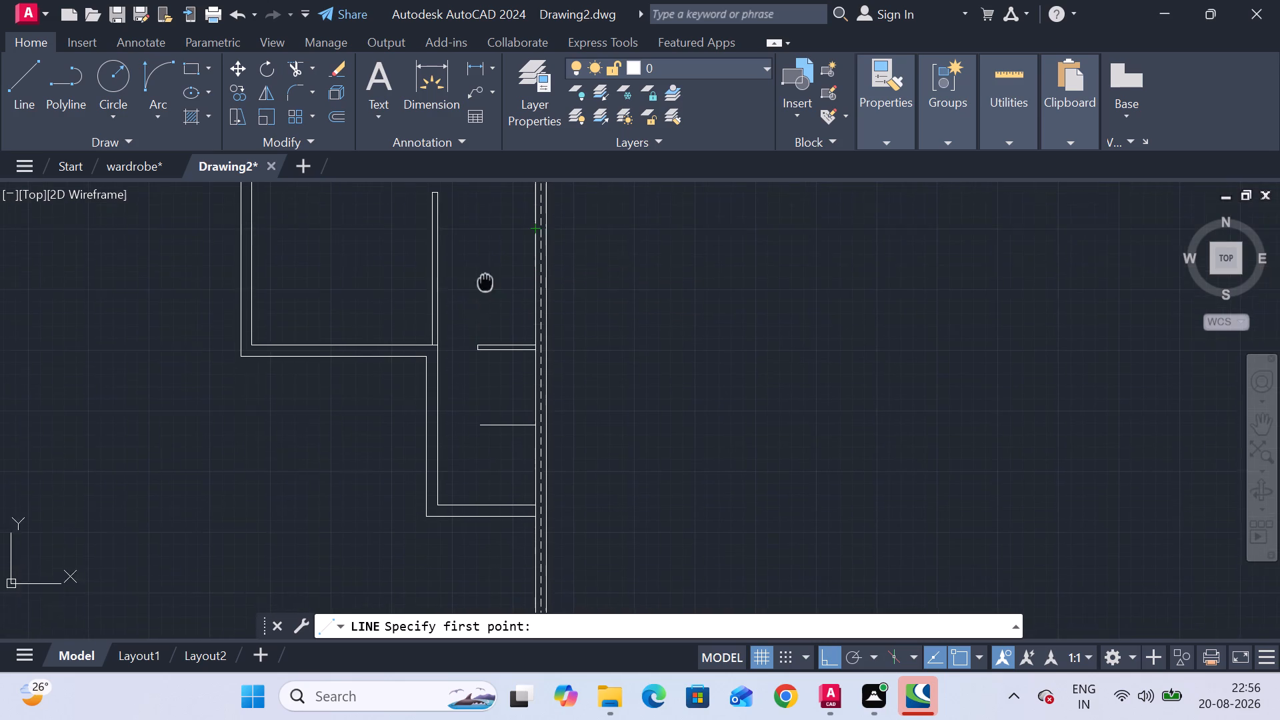
{"action": "middle_click_drag", "start_coordinate": [485, 277], "coordinate": [485, 273]}
{"action": "scroll", "coordinate": [456, 423], "scroll_direction": "up", "scroll_amount": 2}
{"action": "left_click", "coordinate": [409, 408]}
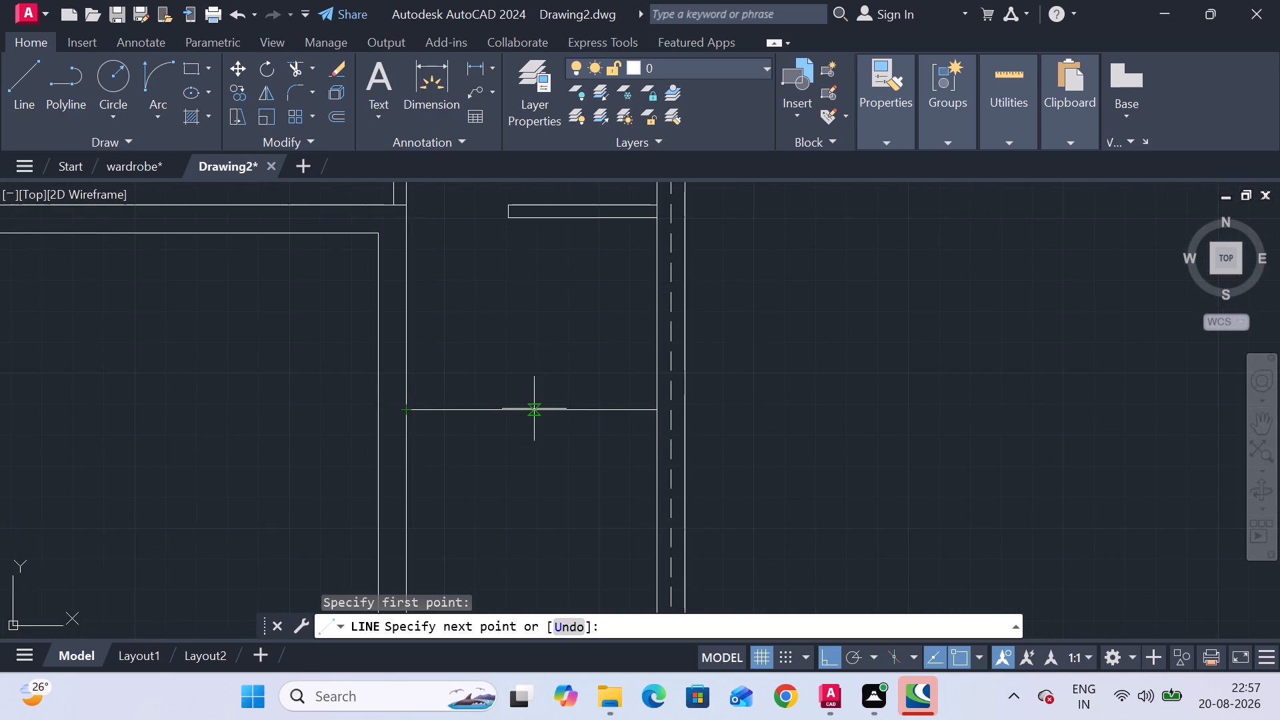
{"action": "left_click", "coordinate": [511, 409]}
{"action": "key", "text": "Escape"}
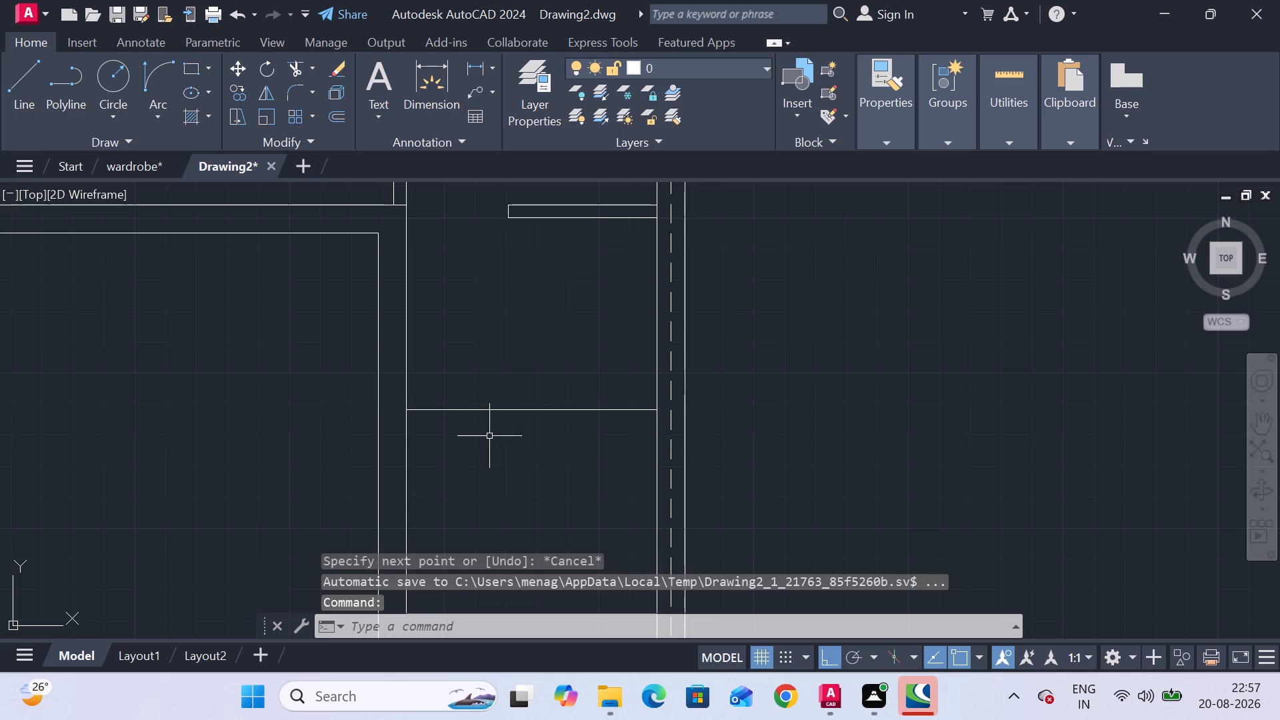
Trim away both bottom wall lines of the small room and its inner left wall line below the dividing line.
{"action": "left_click", "coordinate": [294, 72]}
{"action": "scroll", "coordinate": [519, 479], "scroll_direction": "down", "scroll_amount": 2}
{"action": "middle_click_drag", "start_coordinate": [519, 479], "coordinate": [507, 392]}
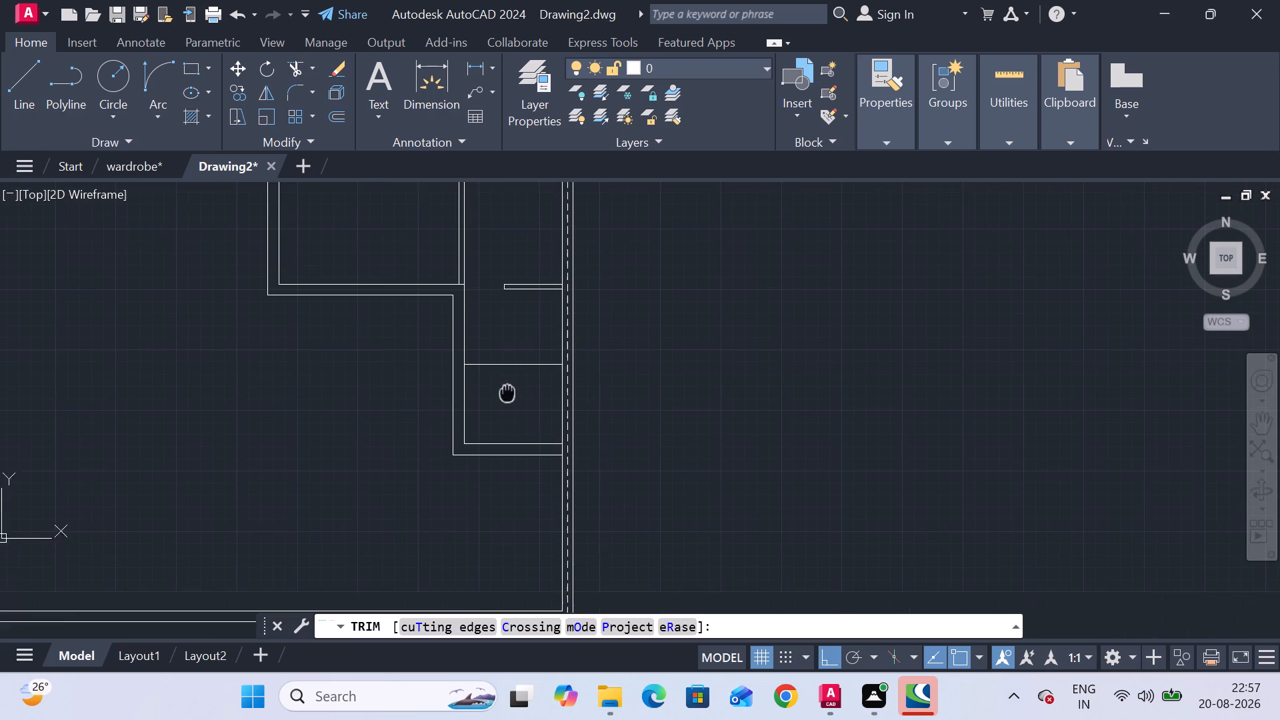
{"action": "left_click", "coordinate": [514, 432]}
{"action": "left_click", "coordinate": [503, 489]}
{"action": "left_click", "coordinate": [497, 405]}
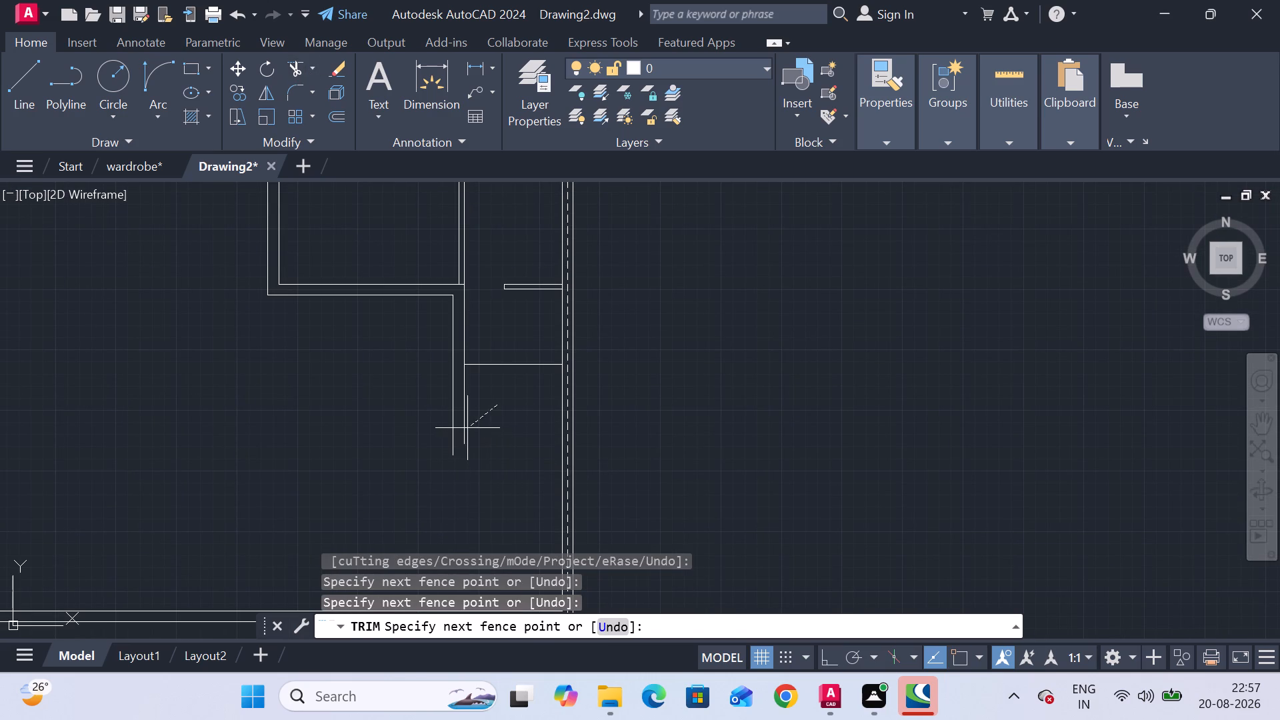
{"action": "left_click", "coordinate": [462, 428]}
Draw a short line from the new inner corner across the wall thickness to the outer left wall line.
{"action": "scroll", "coordinate": [503, 415], "scroll_direction": "up", "scroll_amount": 2}
{"action": "middle_click_drag", "start_coordinate": [503, 415], "coordinate": [507, 415]}
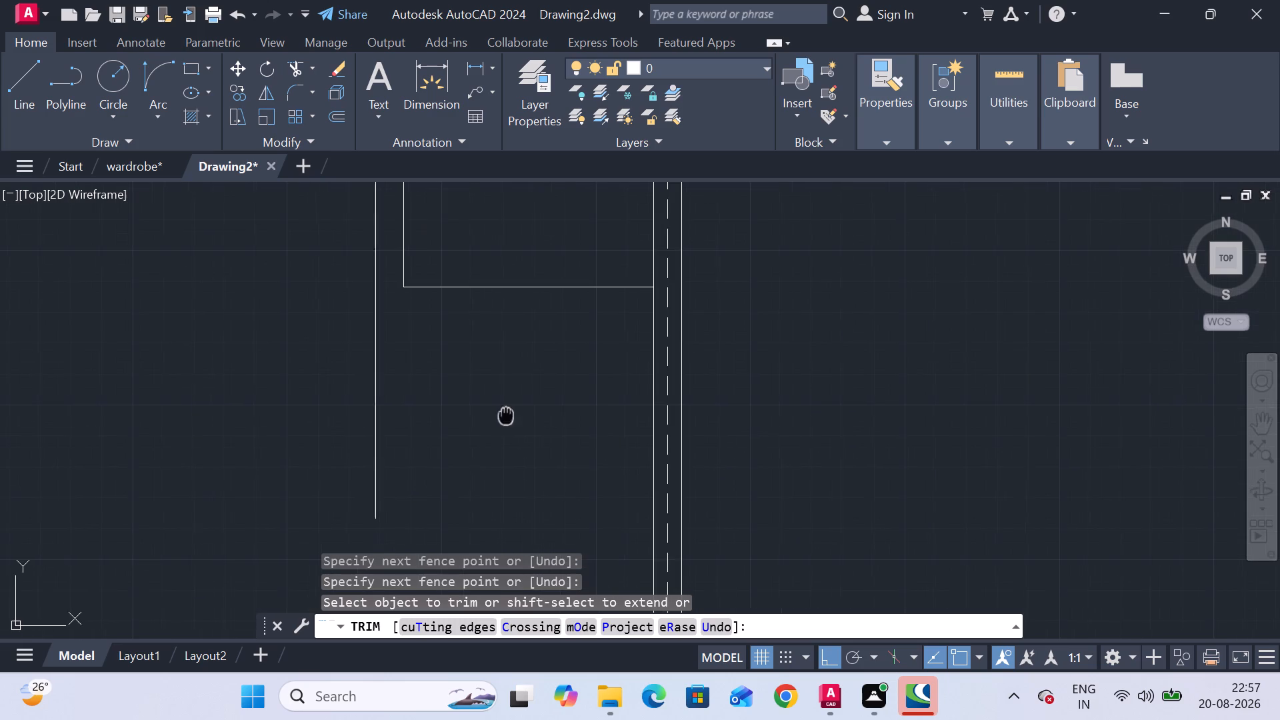
{"action": "middle_click_drag", "start_coordinate": [507, 415], "coordinate": [537, 490]}
{"action": "left_click", "coordinate": [18, 96]}
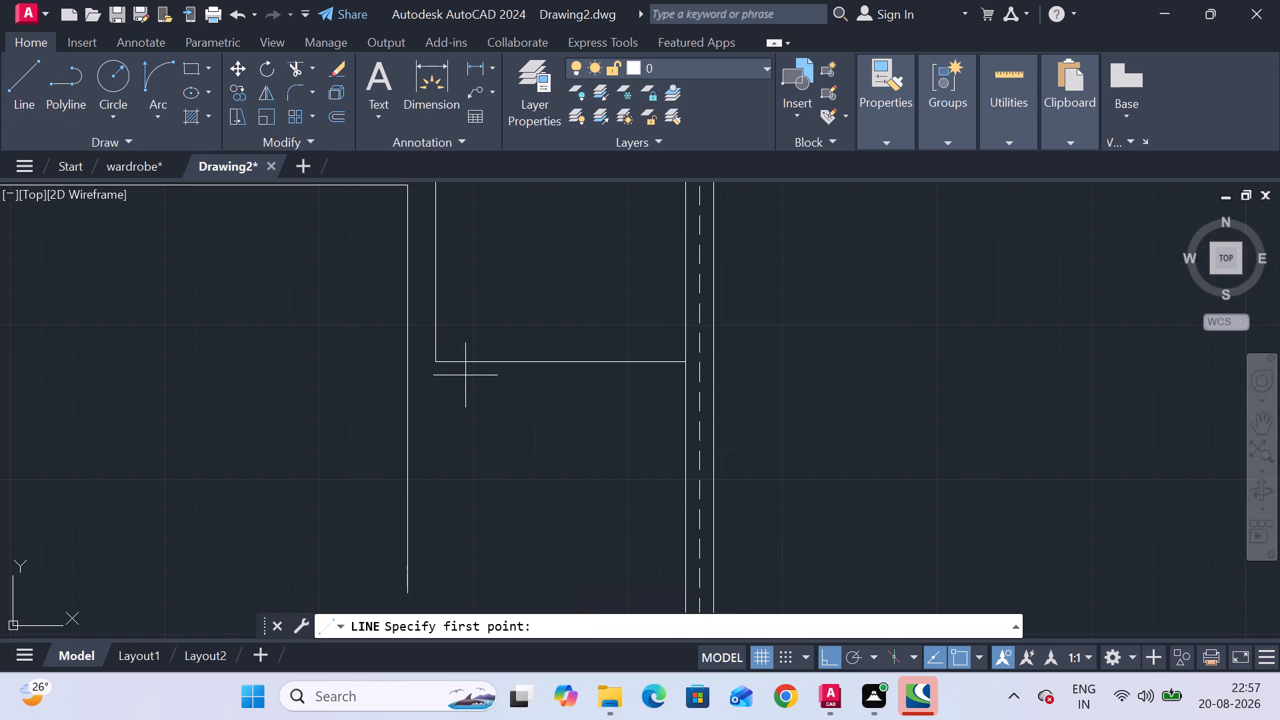
{"action": "left_click", "coordinate": [435, 361]}
{"action": "left_click", "coordinate": [405, 363]}
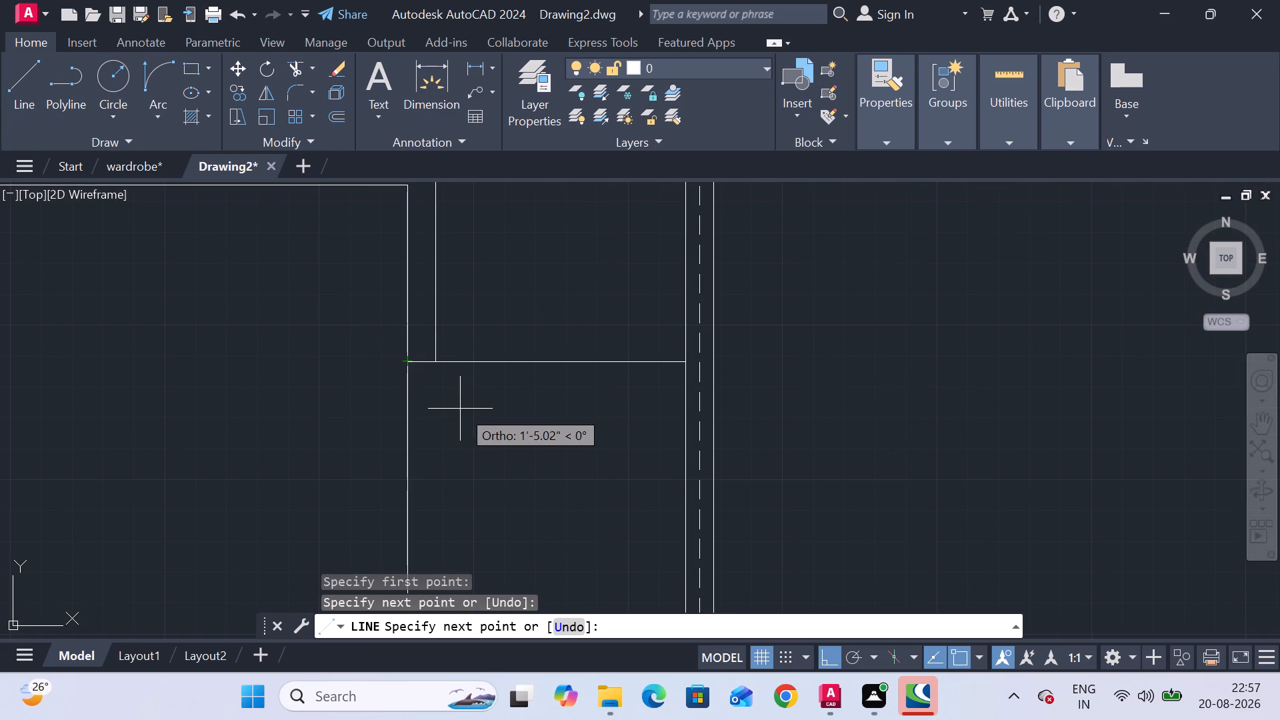
{"action": "key", "text": "Escape"}
{"action": "key", "text": "Escape"}
{"action": "key", "text": "Escape"}
{"action": "key", "text": "Escape"}
{"action": "key", "text": "Escape"}
{"action": "key", "text": "Escape"}
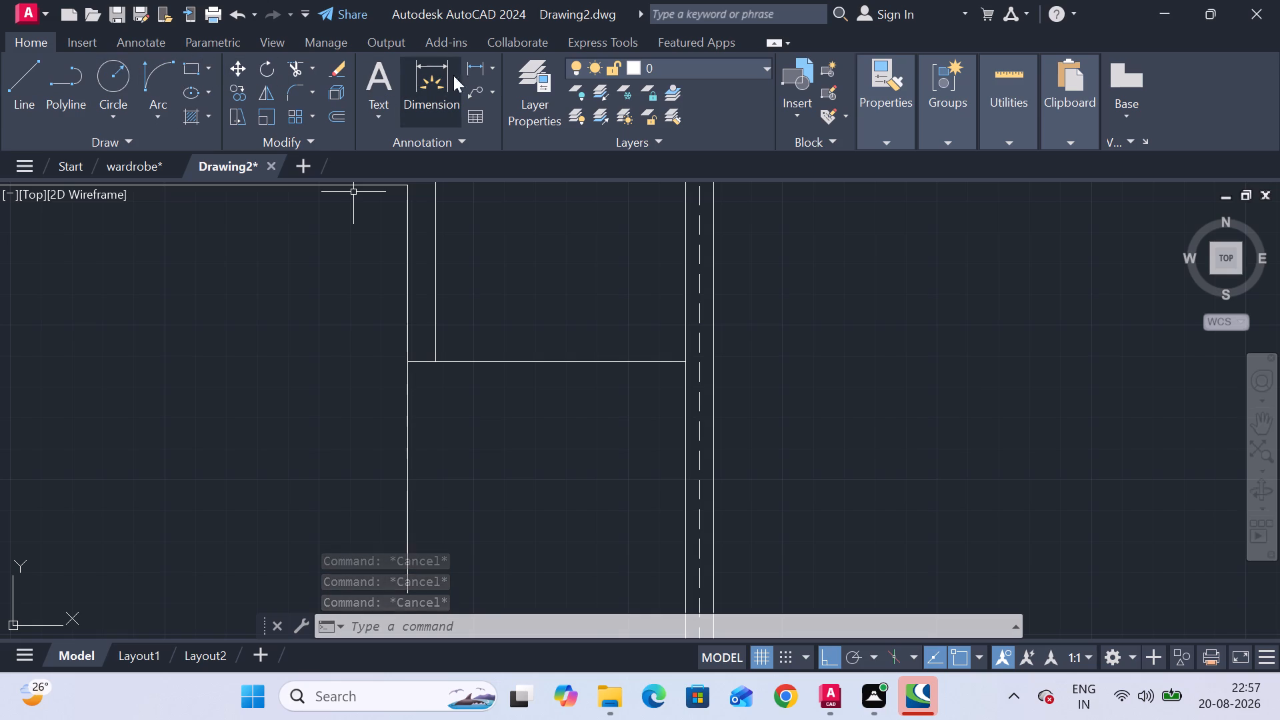
Trim off the outer left wall line below the small room's new bottom line.
{"action": "left_click", "coordinate": [297, 66]}
{"action": "left_click", "coordinate": [494, 429]}
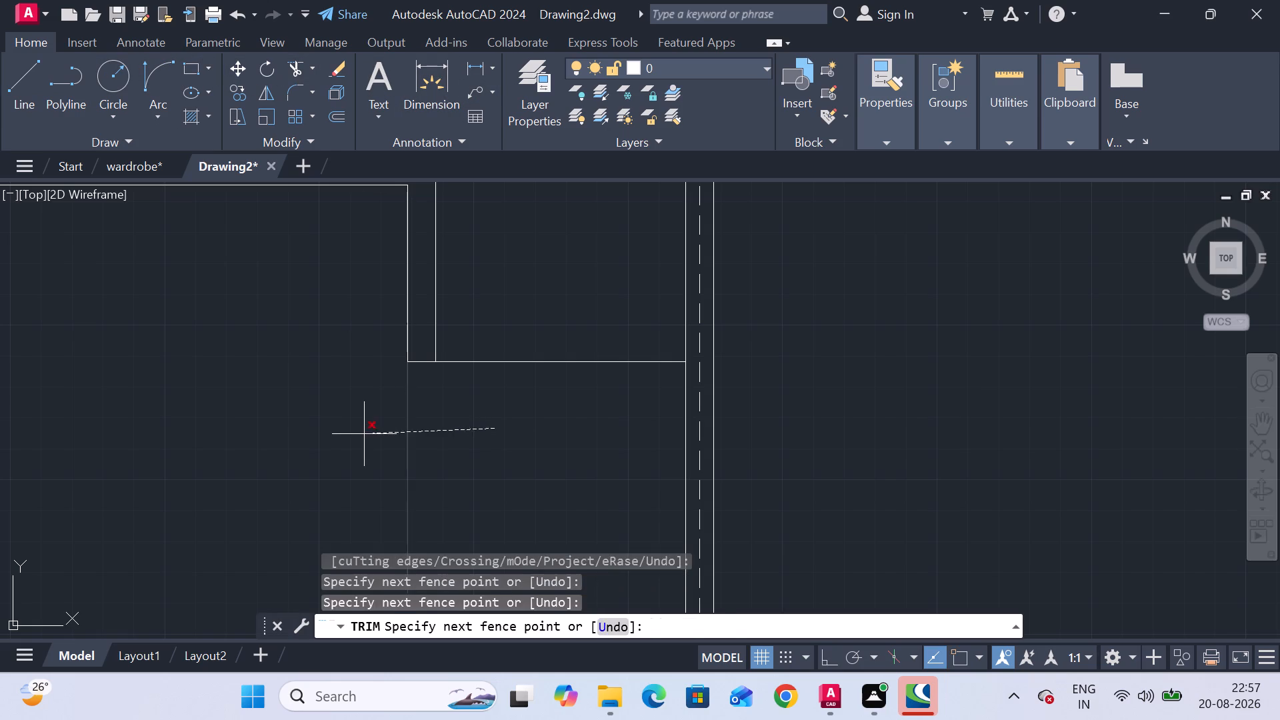
{"action": "left_click", "coordinate": [359, 434]}
Offset the three segments of the small room's bottom line 9" downward to form the outer wall face.
{"action": "scroll", "coordinate": [332, 418], "scroll_direction": "down", "scroll_amount": 2}
{"action": "middle_click_drag", "start_coordinate": [331, 417], "coordinate": [325, 411]}
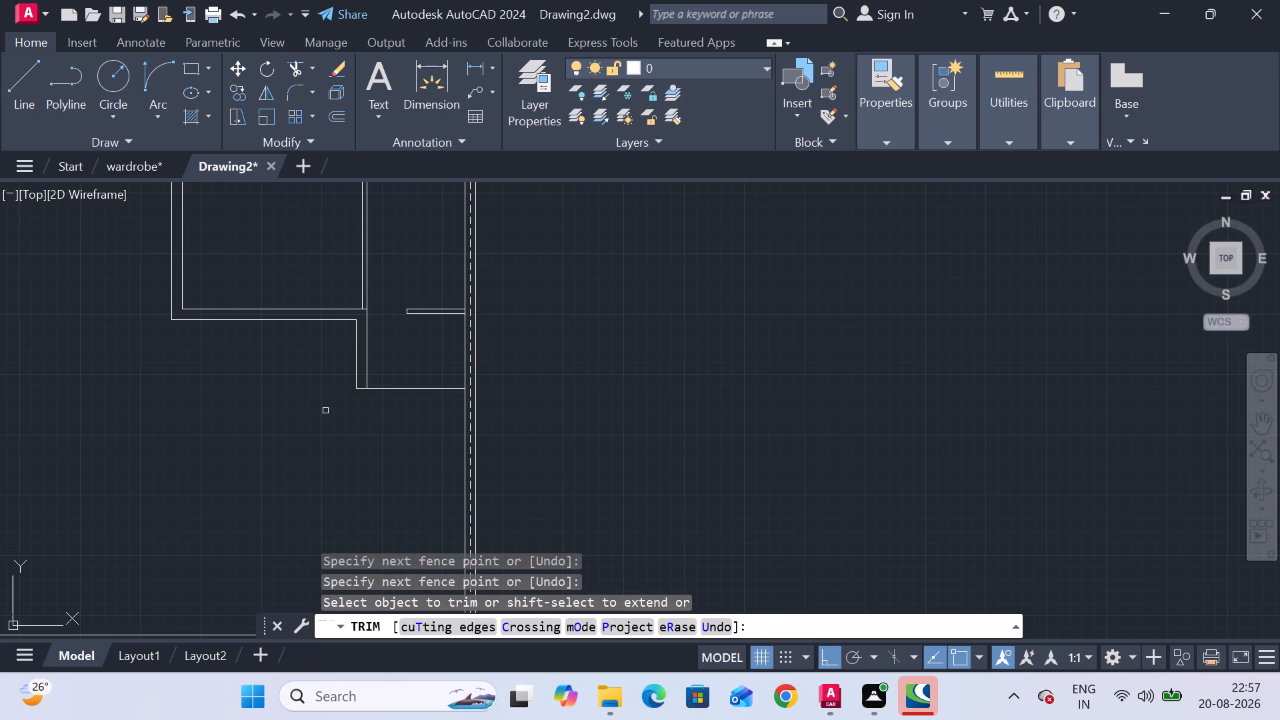
{"action": "left_click", "coordinate": [330, 119]}
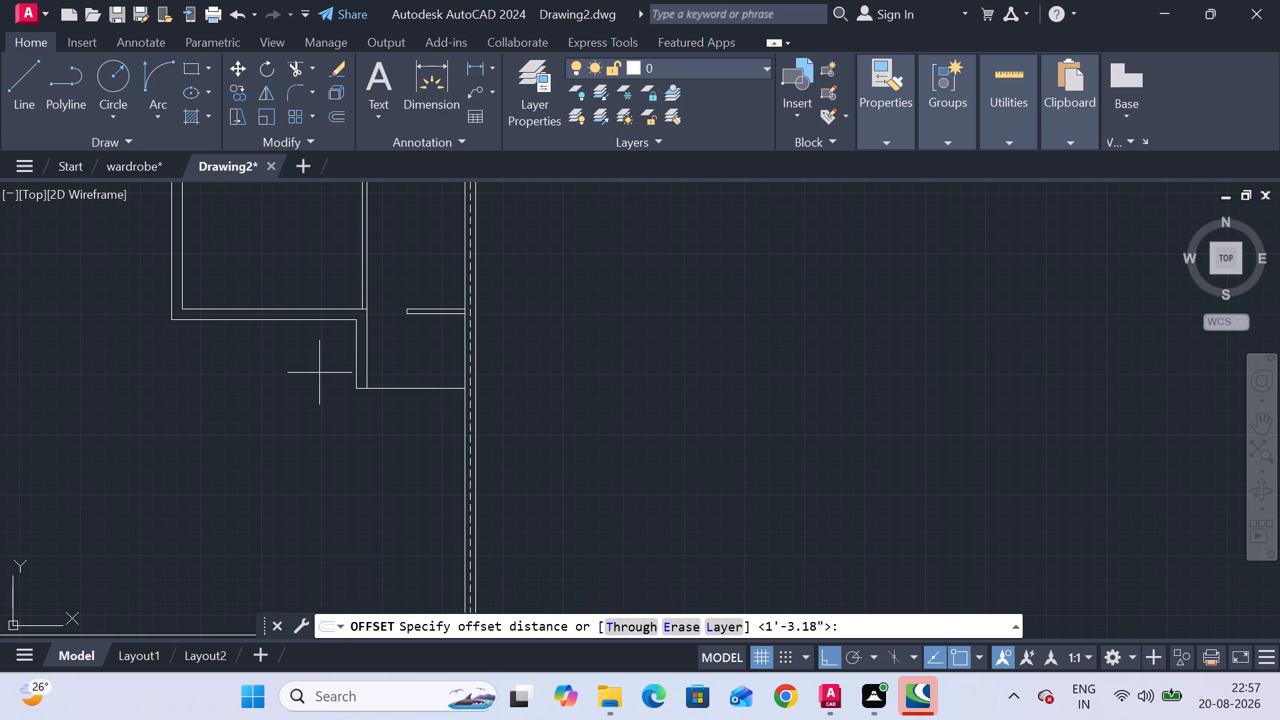
{"action": "key", "text": "9"}
{"action": "key", "text": "shift+quotedbl"}
{"action": "key", "text": "Return"}
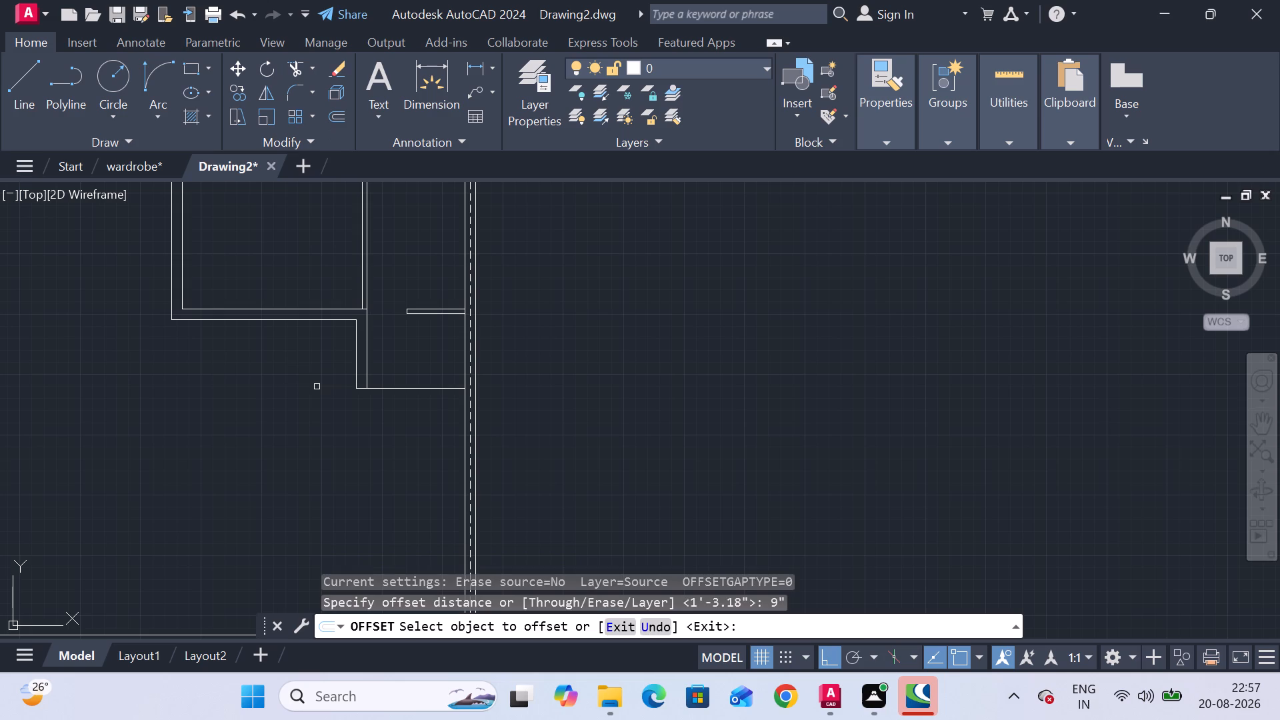
{"action": "left_click", "coordinate": [402, 387]}
{"action": "left_click", "coordinate": [402, 414]}
{"action": "left_click", "coordinate": [425, 388]}
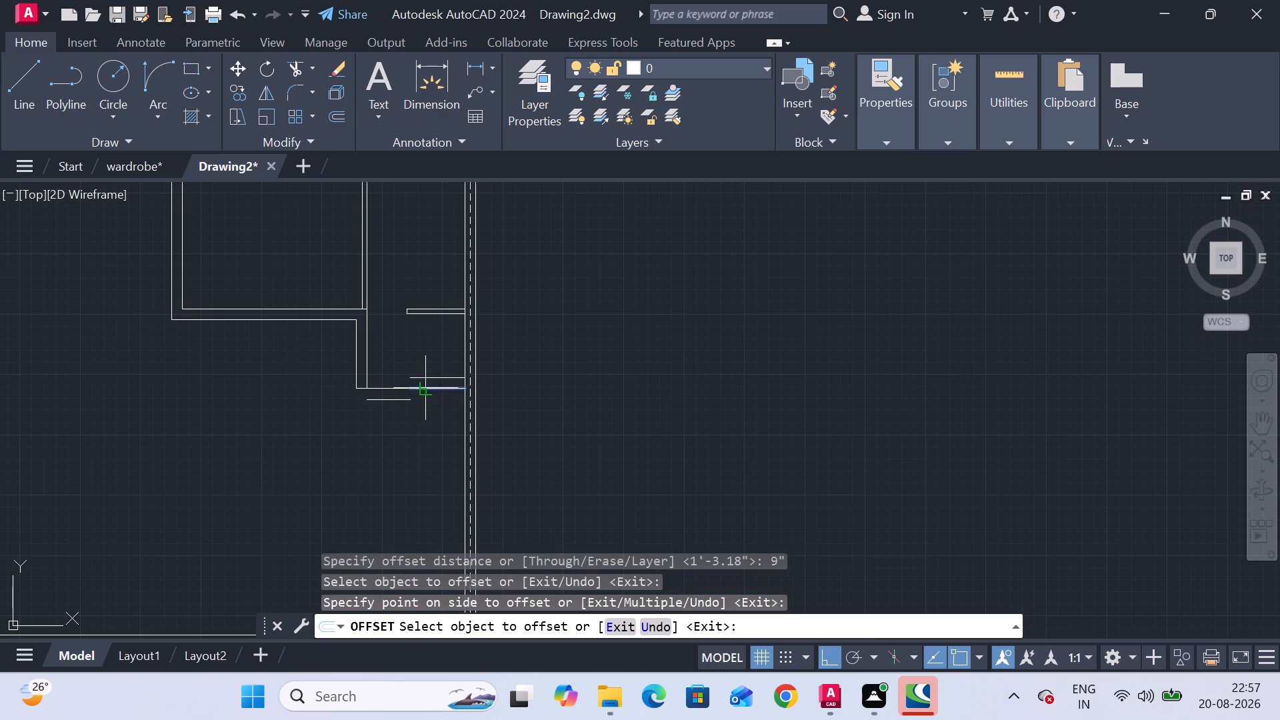
{"action": "left_click", "coordinate": [425, 410]}
{"action": "left_click", "coordinate": [362, 389]}
{"action": "left_click", "coordinate": [365, 412]}
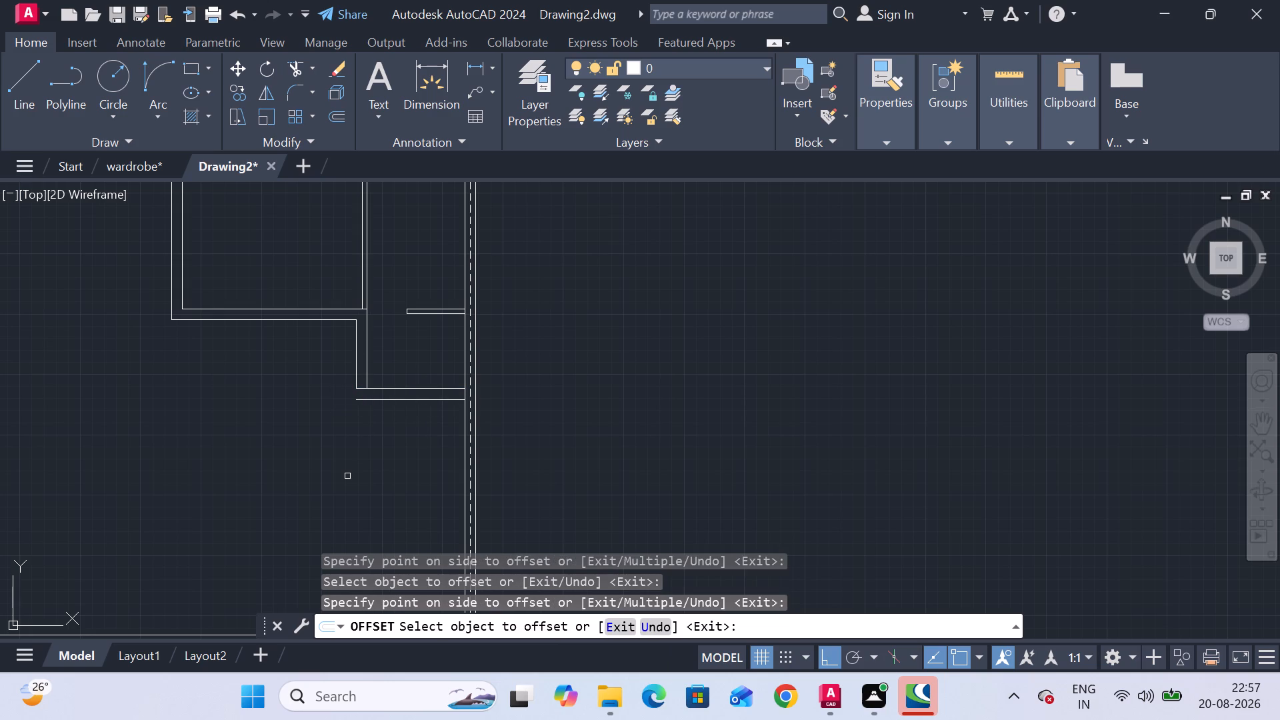
{"action": "key", "text": "Escape"}
{"action": "key", "text": "Escape"}
{"action": "key", "text": "Escape"}
{"action": "key", "text": "Escape"}
{"action": "key", "text": "Escape"}
{"action": "key", "text": "Escape"}
{"action": "key", "text": "Escape"}
Fillet the small room's outer left wall line with the offset bottom line to close the outer corner.
{"action": "scroll", "coordinate": [390, 385], "scroll_direction": "up", "scroll_amount": 3}
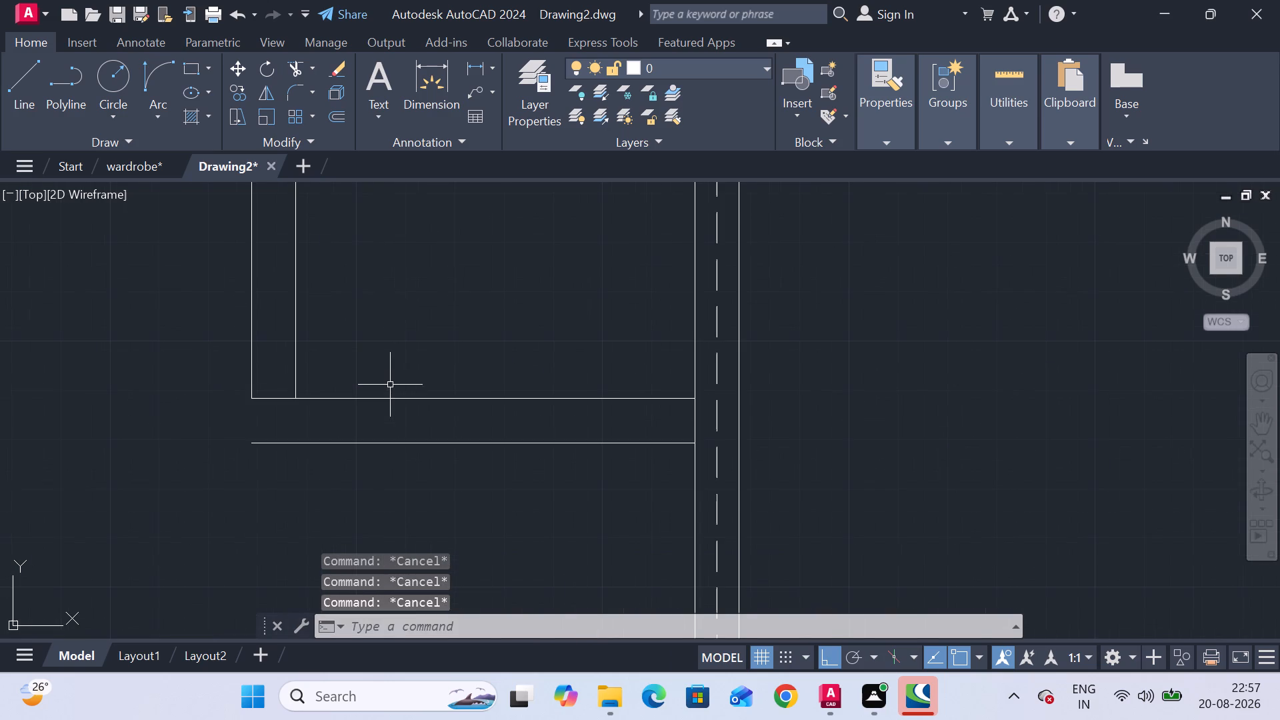
{"action": "left_click", "coordinate": [305, 91]}
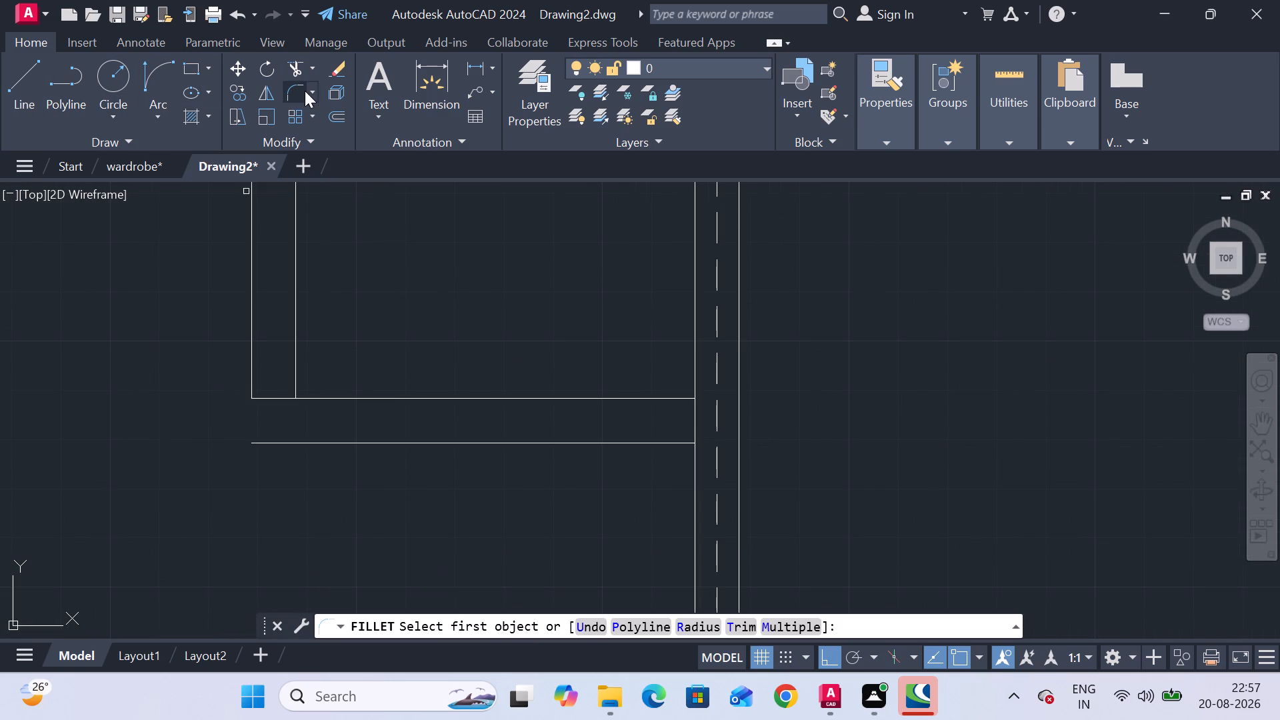
{"action": "left_click", "coordinate": [253, 379]}
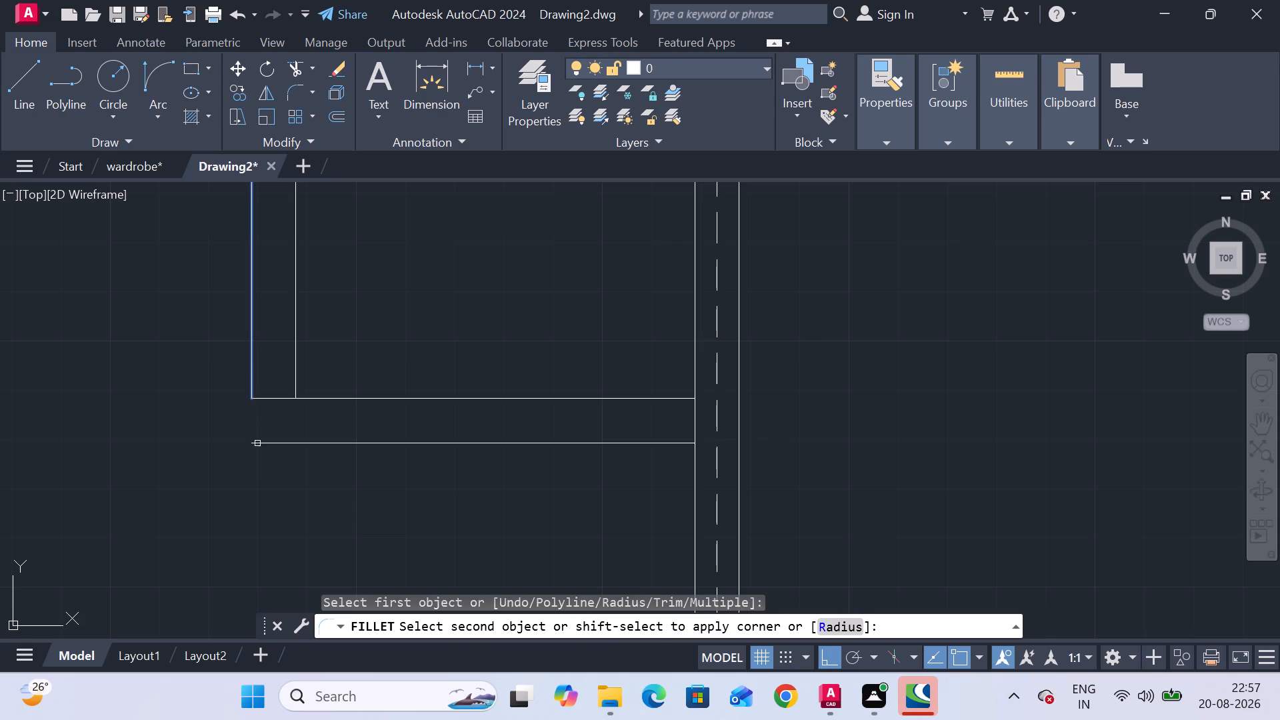
{"action": "left_click", "coordinate": [259, 445]}
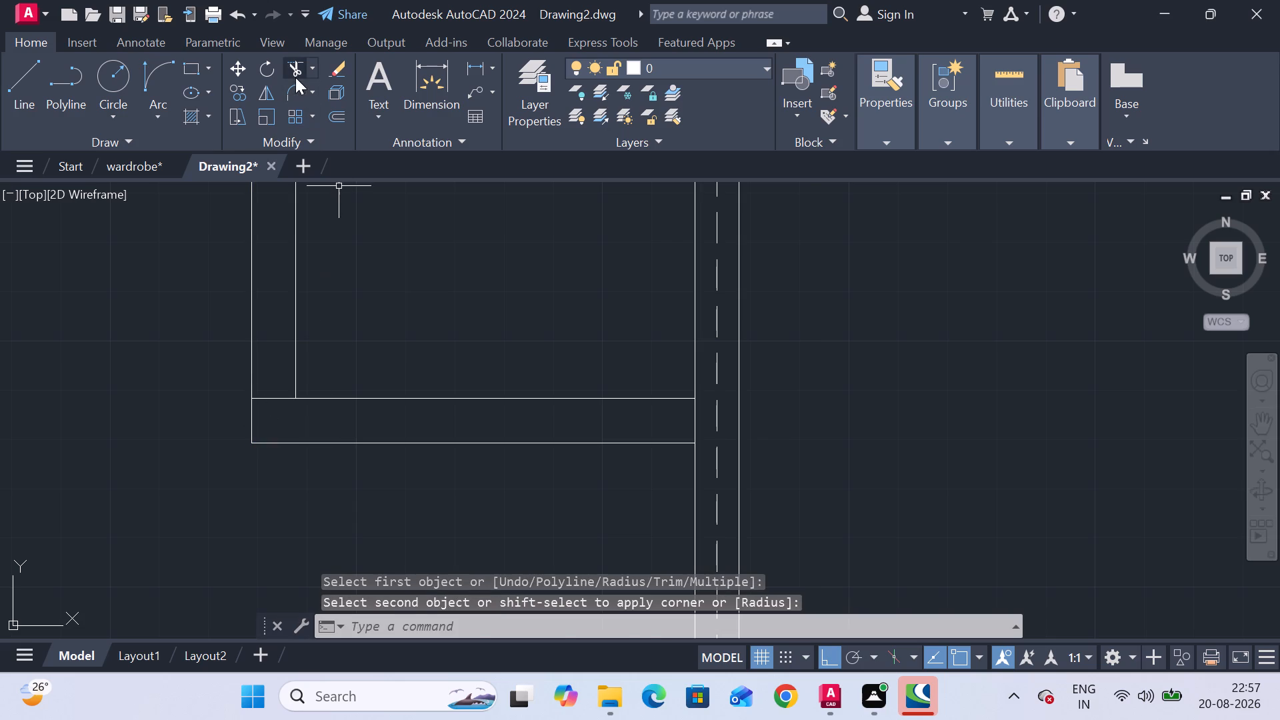
Trim the leftover line segment across the wall thickness at the small room's bottom-left corner.
{"action": "left_click", "coordinate": [295, 77]}
{"action": "left_click", "coordinate": [274, 381]}
{"action": "left_click", "coordinate": [274, 416]}
{"action": "scroll", "coordinate": [274, 416], "scroll_direction": "down", "scroll_amount": 2}
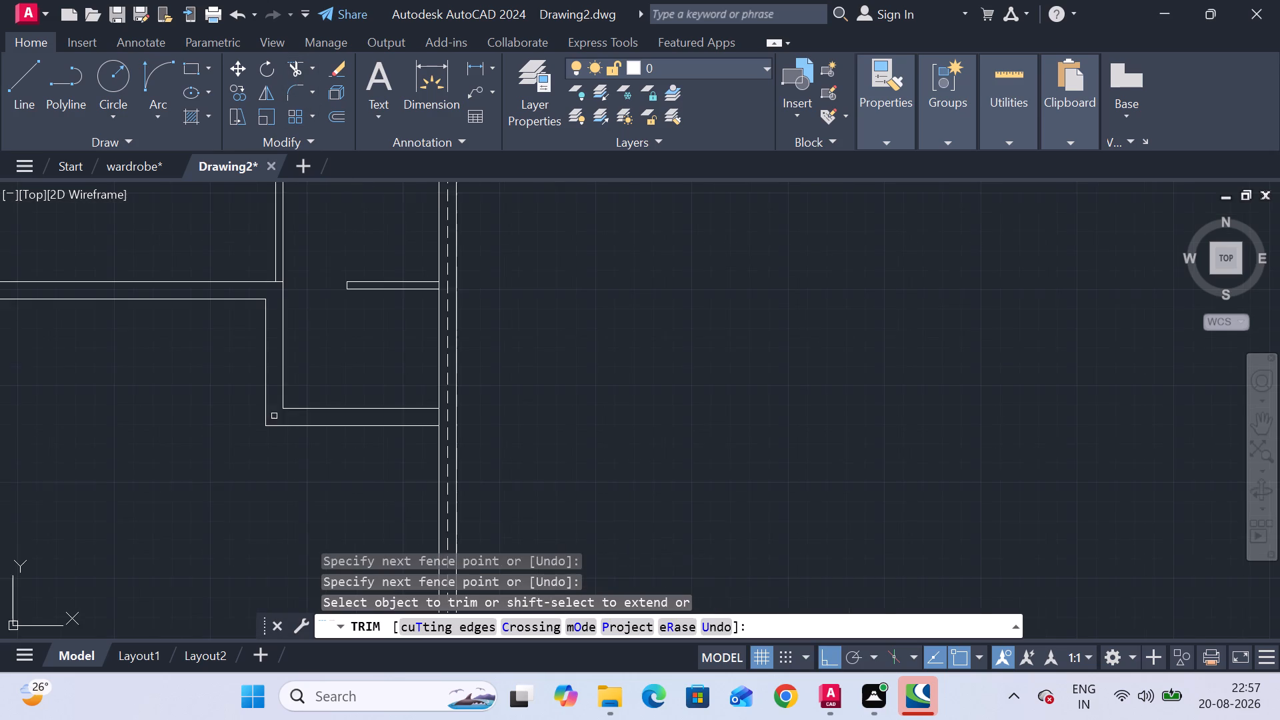
Draw a horizontal line about 4' long from the right wall's inner face above the short partition, ending in line with the partition's free end.
{"action": "scroll", "coordinate": [341, 339], "scroll_direction": "down", "scroll_amount": 1}
{"action": "middle_click_drag", "start_coordinate": [341, 339], "coordinate": [345, 429]}
{"action": "scroll", "coordinate": [363, 332], "scroll_direction": "down", "scroll_amount": 1}
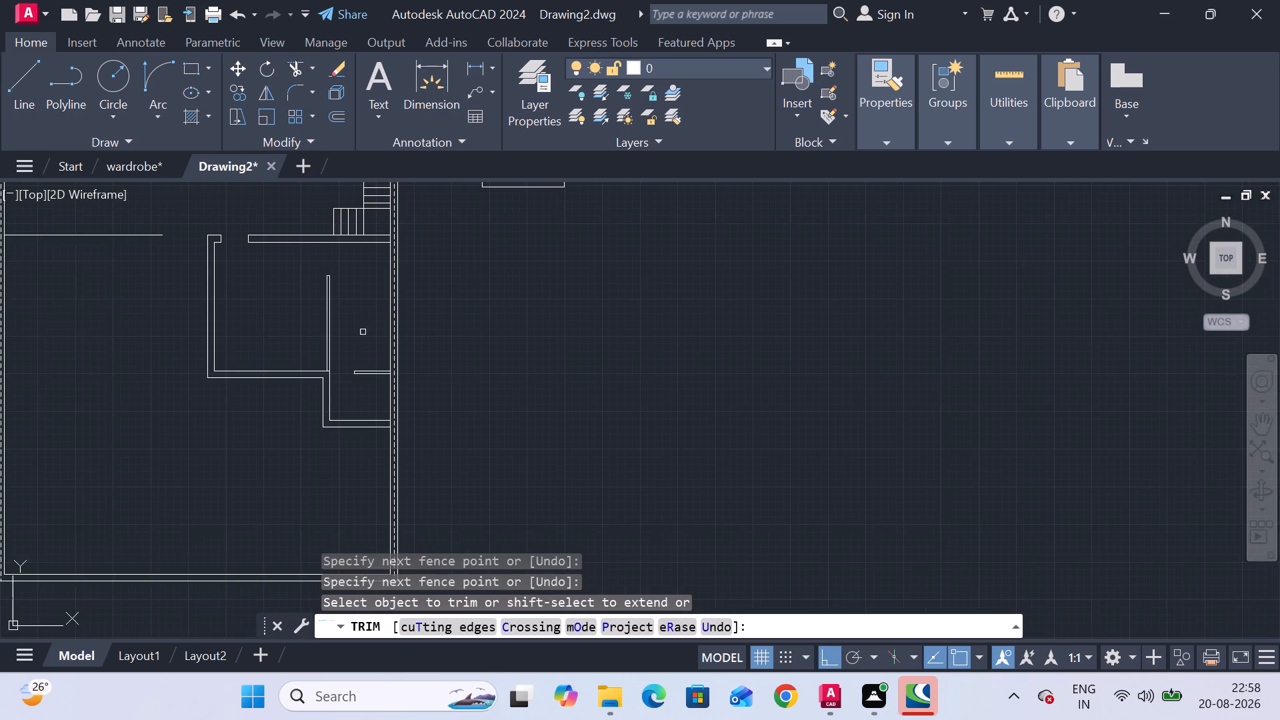
{"action": "middle_click_drag", "start_coordinate": [363, 332], "coordinate": [353, 371]}
{"action": "left_click", "coordinate": [28, 95]}
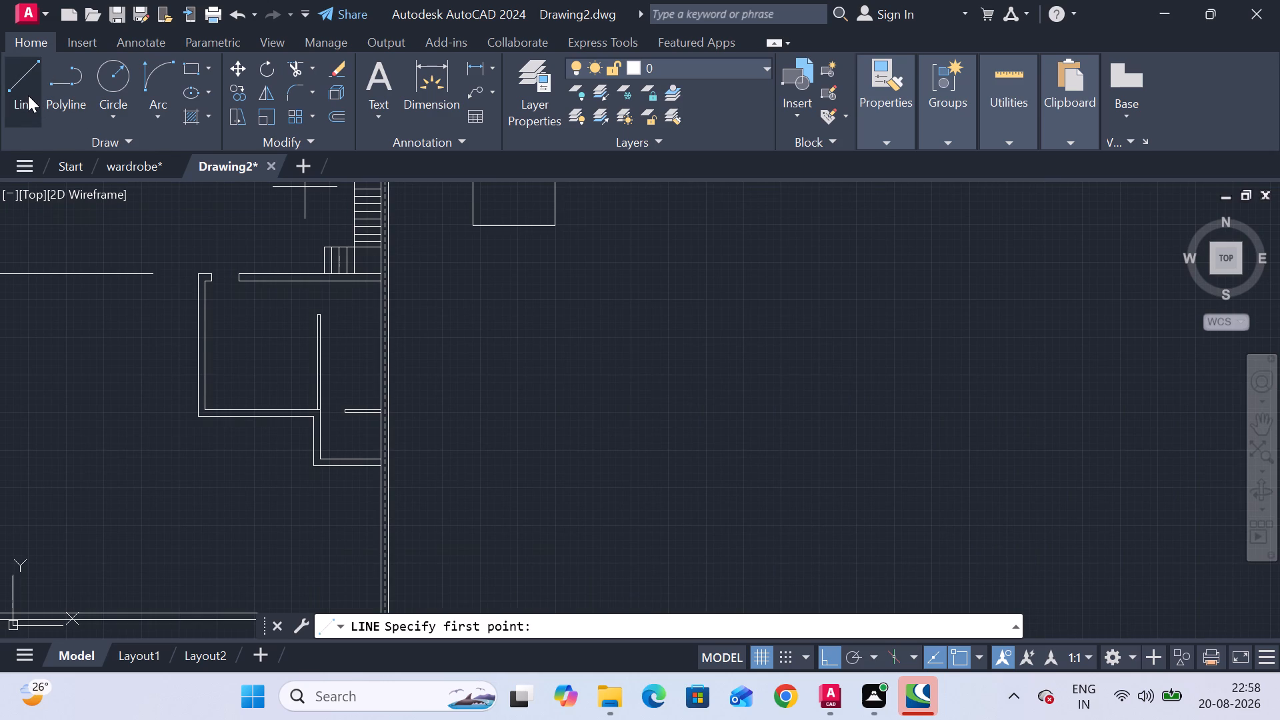
{"action": "scroll", "coordinate": [343, 307], "scroll_direction": "up", "scroll_amount": 2}
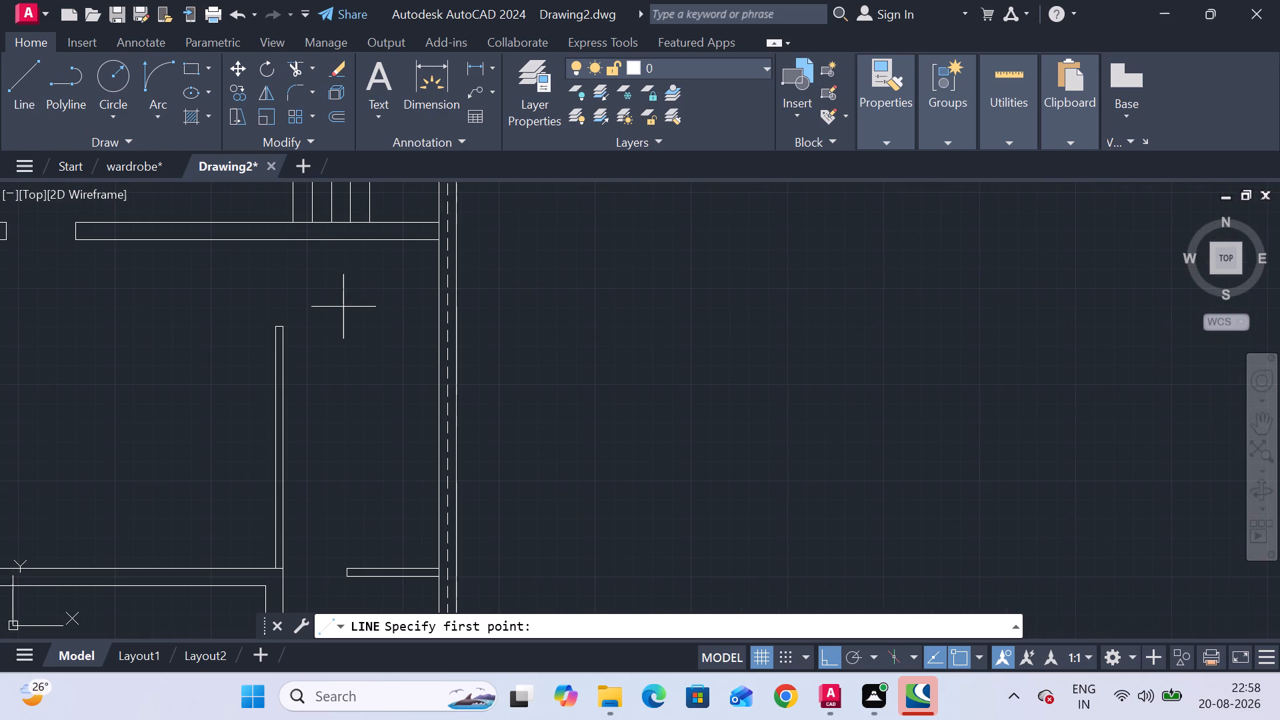
{"action": "scroll", "coordinate": [399, 366], "scroll_direction": "down", "scroll_amount": 1}
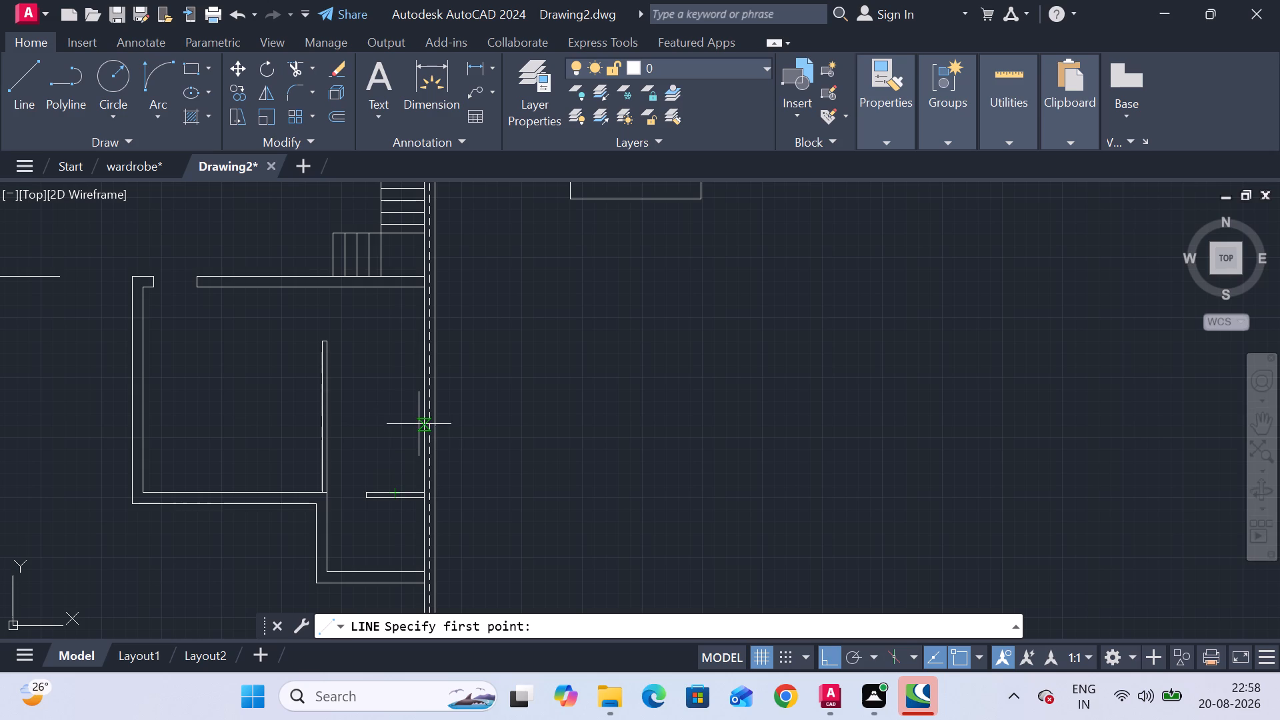
{"action": "left_click", "coordinate": [420, 380]}
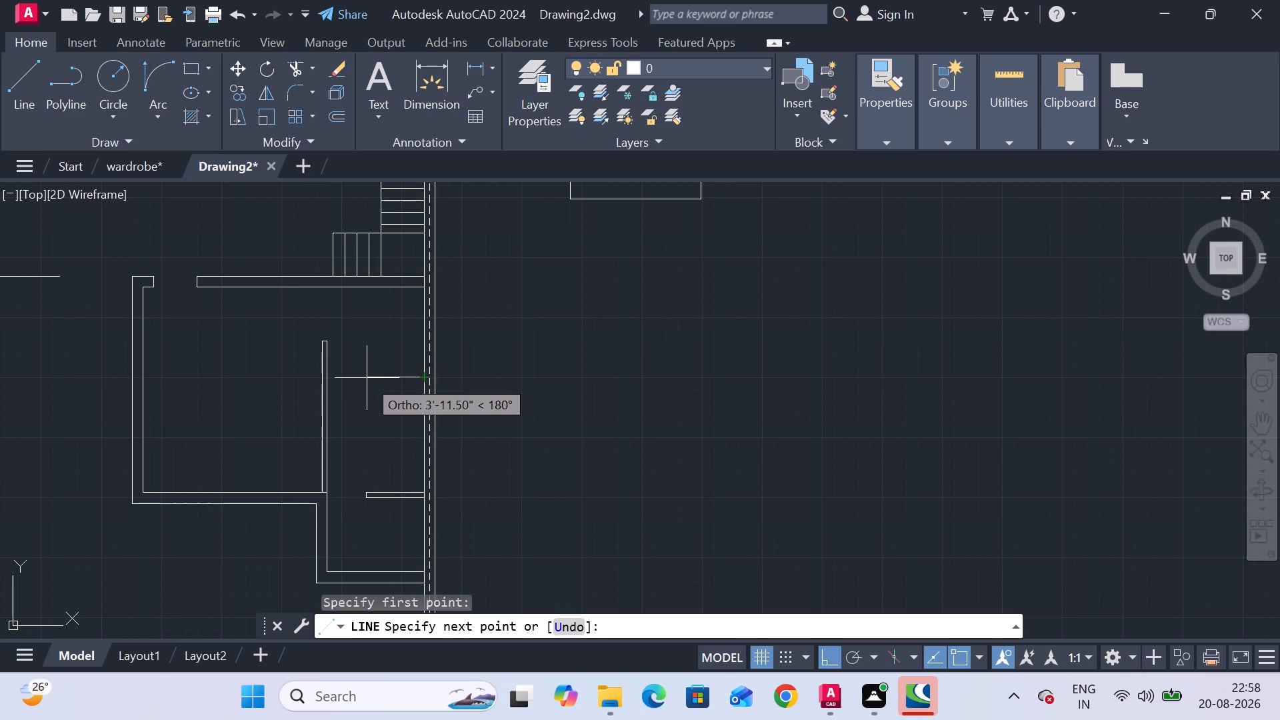
{"action": "scroll", "coordinate": [367, 378], "scroll_direction": "up", "scroll_amount": 2}
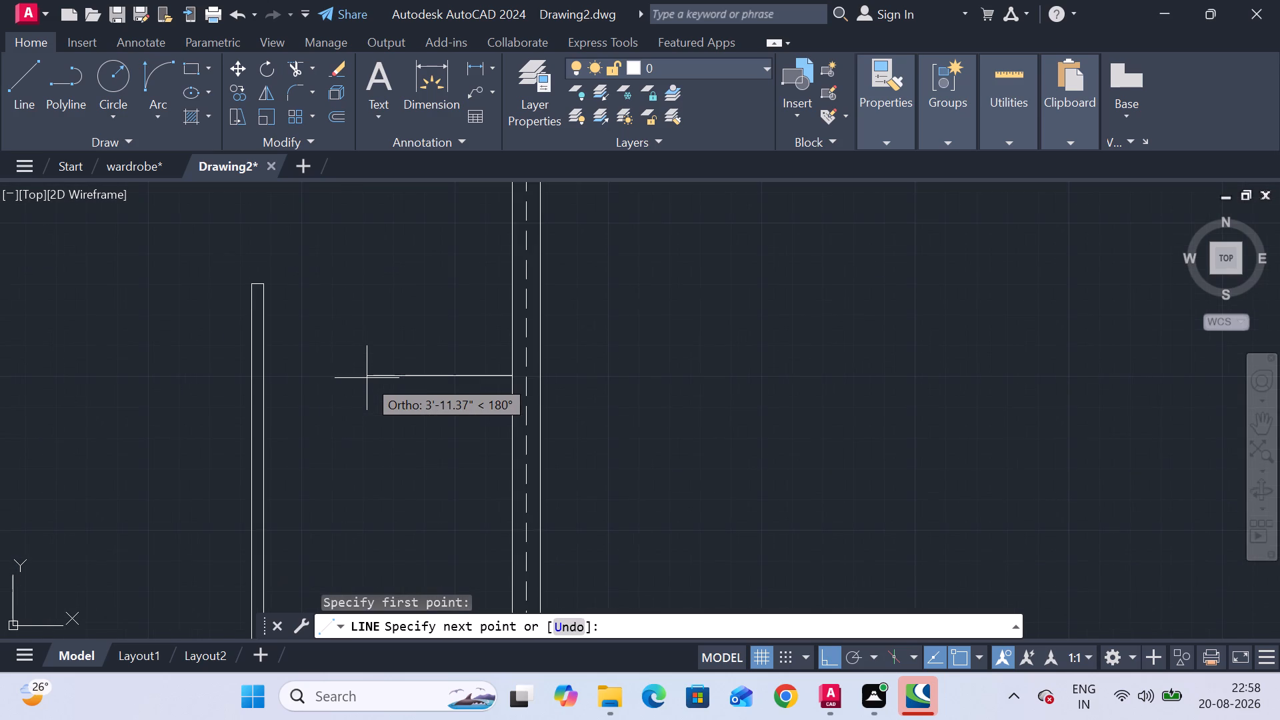
{"action": "scroll", "coordinate": [367, 378], "scroll_direction": "down", "scroll_amount": 2}
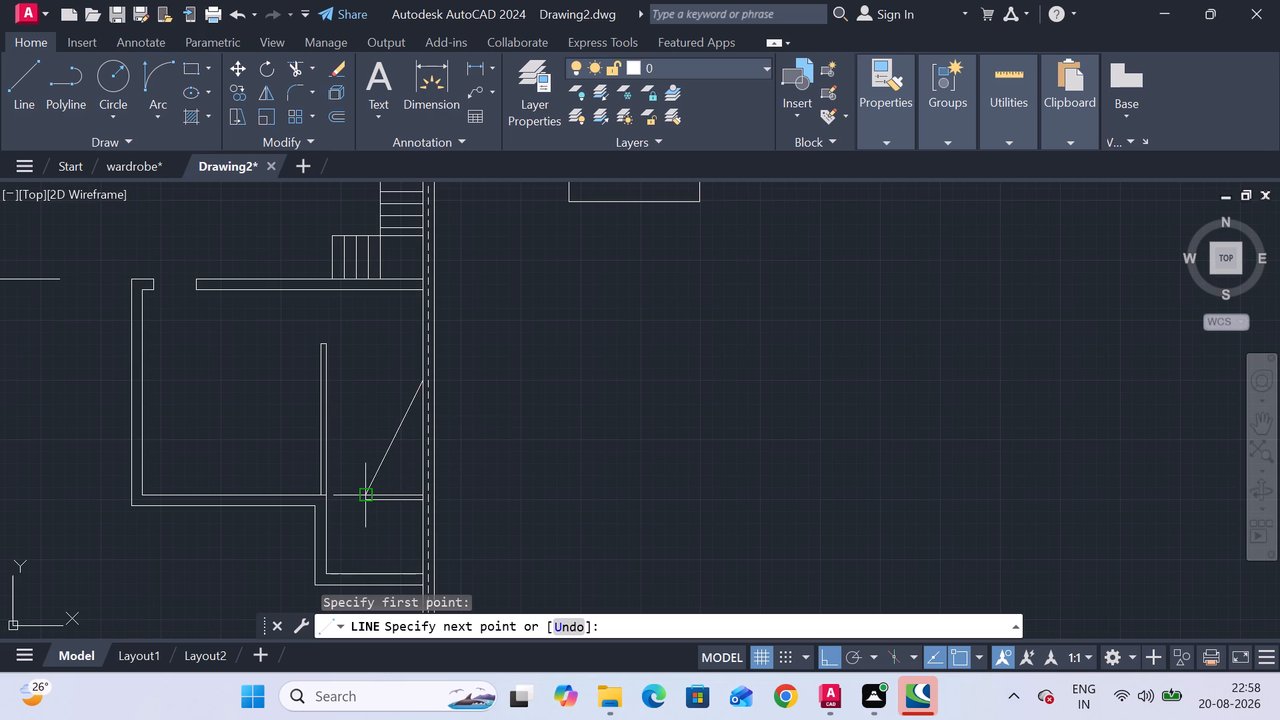
{"action": "left_click", "coordinate": [365, 381]}
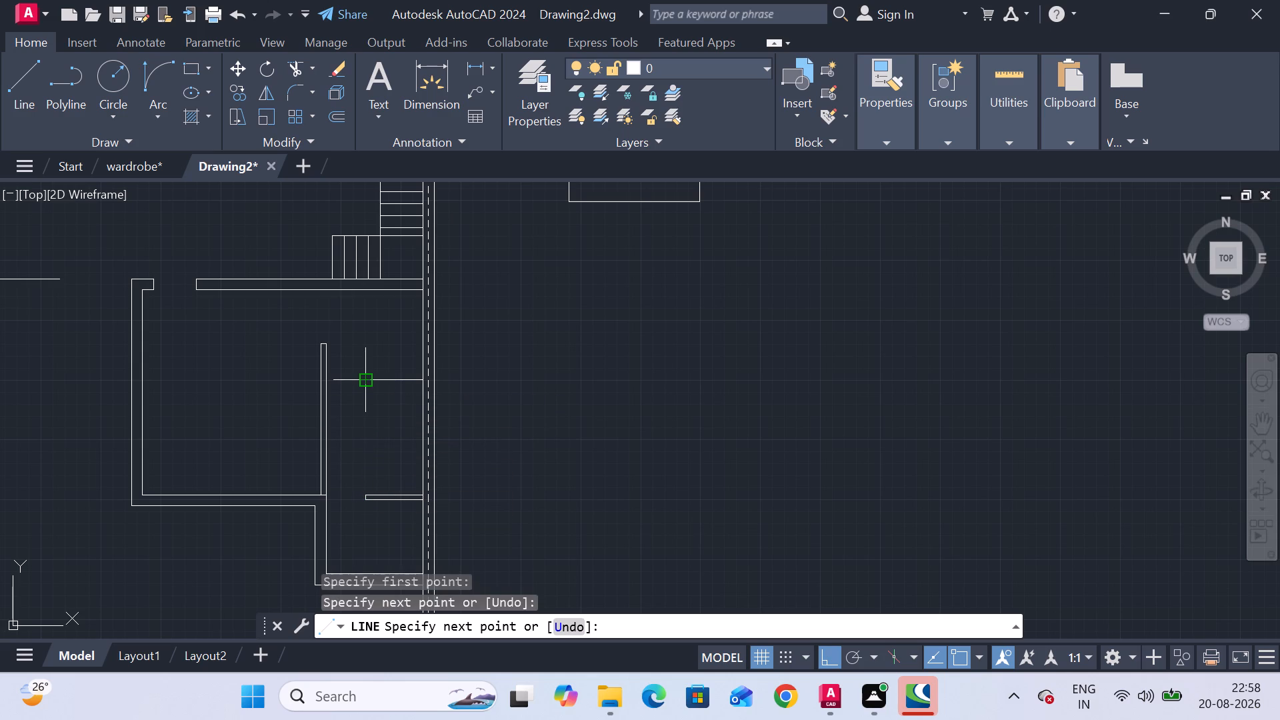
Close the upper short partition with a 4" end line downward and a parallel line back to the right wall's inner face.
{"action": "scroll", "coordinate": [365, 381], "scroll_direction": "up", "scroll_amount": 2}
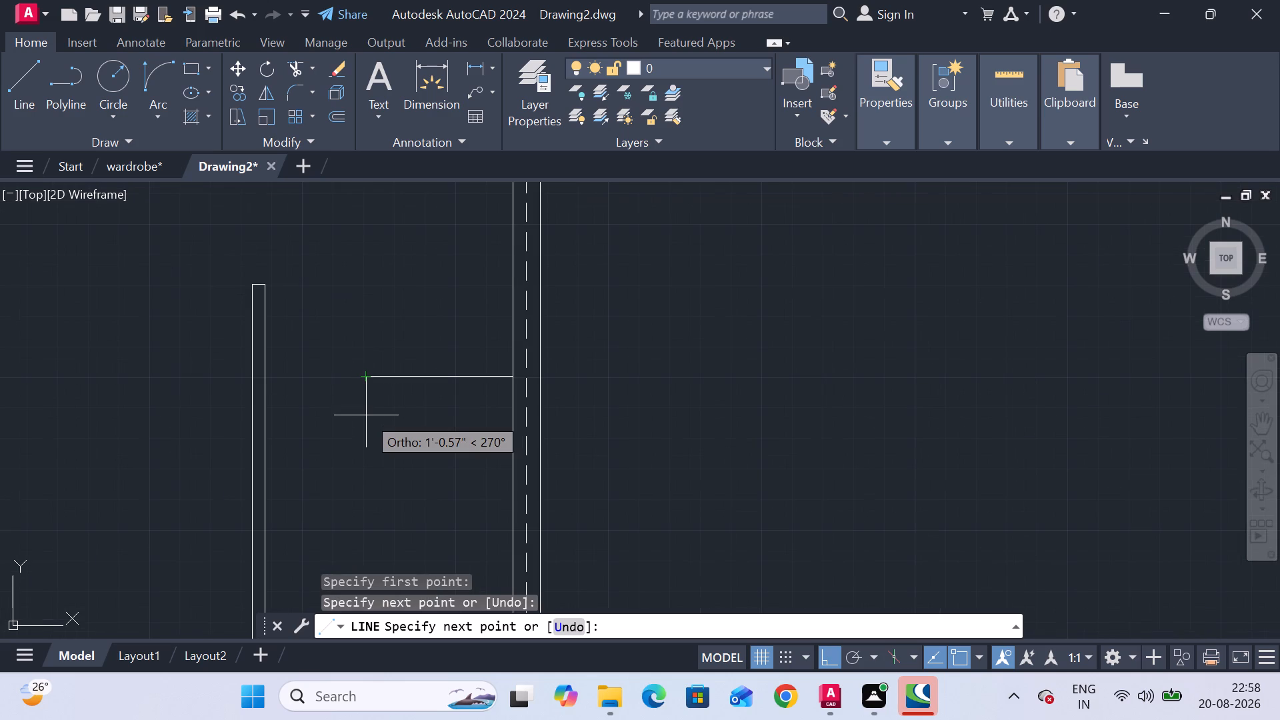
{"action": "key", "text": "4"}
{"action": "key", "text": "shift+quotedbl"}
{"action": "key", "text": "Return"}
{"action": "left_click", "coordinate": [509, 385]}
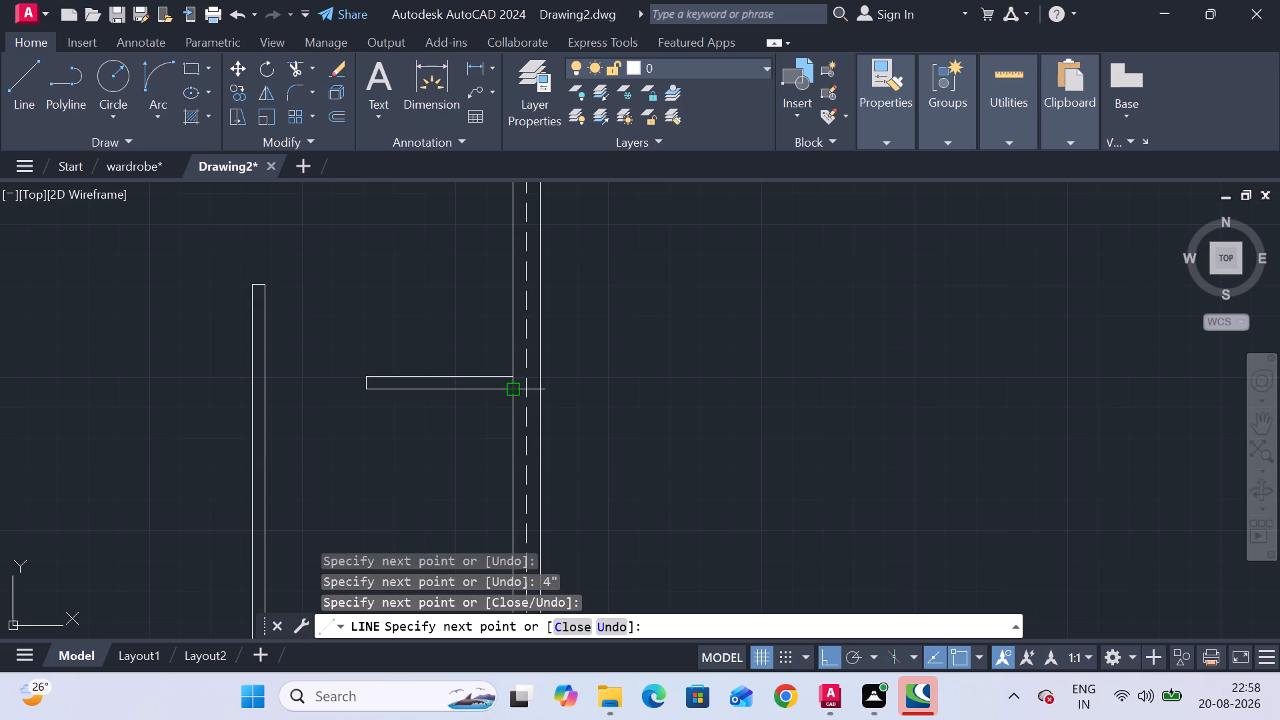
{"action": "key", "text": "Escape"}
Erase the bottom line and the short end line of the lower short partition.
{"action": "scroll", "coordinate": [440, 439], "scroll_direction": "down", "scroll_amount": 1}
{"action": "middle_click_drag", "start_coordinate": [437, 439], "coordinate": [423, 359]}
{"action": "middle_click_drag", "start_coordinate": [419, 453], "coordinate": [411, 405]}
{"action": "scroll", "coordinate": [409, 450], "scroll_direction": "up", "scroll_amount": 1}
{"action": "left_click", "coordinate": [412, 471]}
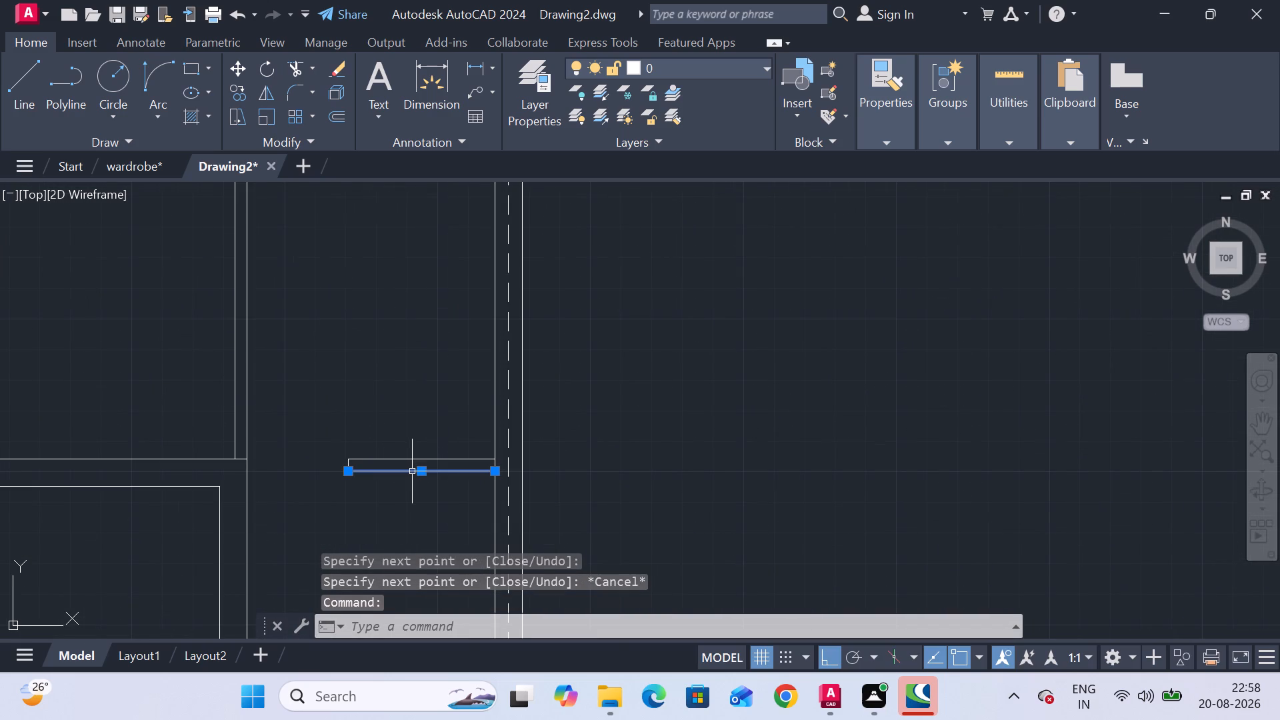
{"action": "key", "text": "Delete"}
{"action": "left_click", "coordinate": [348, 467]}
{"action": "key", "text": "Delete"}
{"action": "scroll", "coordinate": [381, 422], "scroll_direction": "down", "scroll_amount": 1}
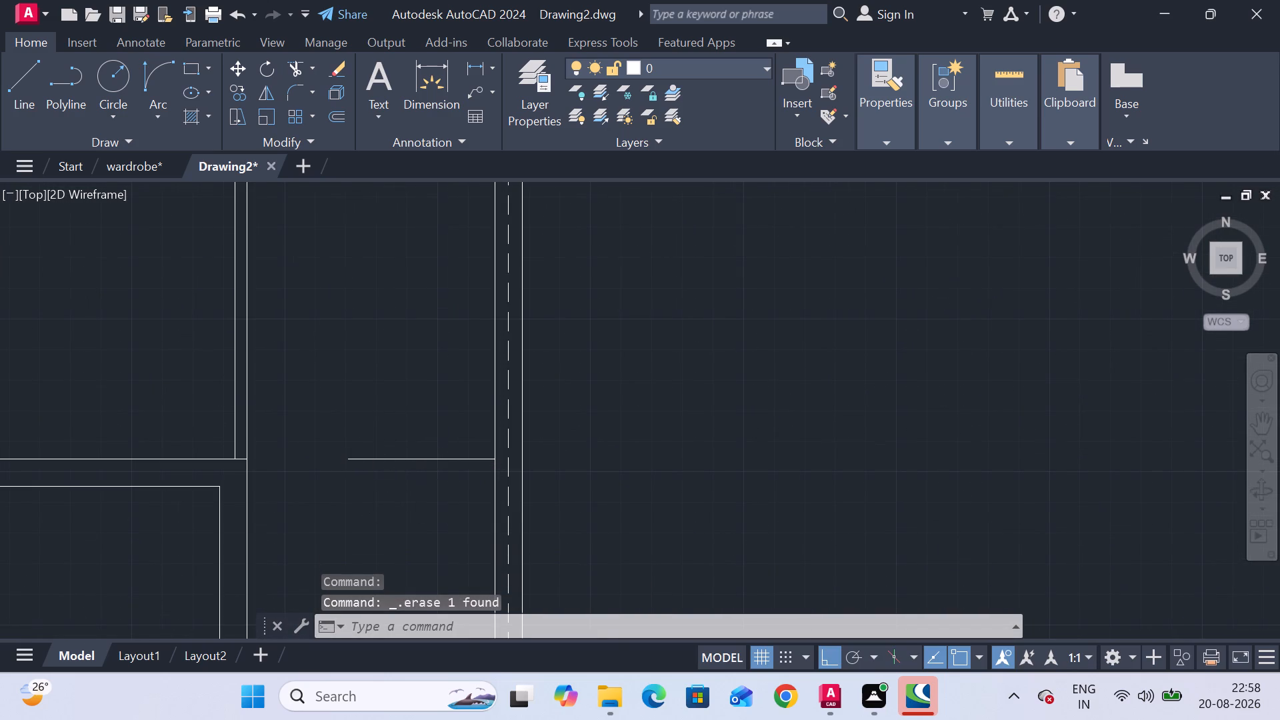
Draw a narrow rectangular outline about 9'-7" tall in the larger room's bottom-left corner, running up along the left wall's inner face.
{"action": "scroll", "coordinate": [381, 422], "scroll_direction": "down", "scroll_amount": 1}
{"action": "middle_click_drag", "start_coordinate": [379, 422], "coordinate": [383, 490]}
{"action": "middle_click_drag", "start_coordinate": [439, 549], "coordinate": [439, 473]}
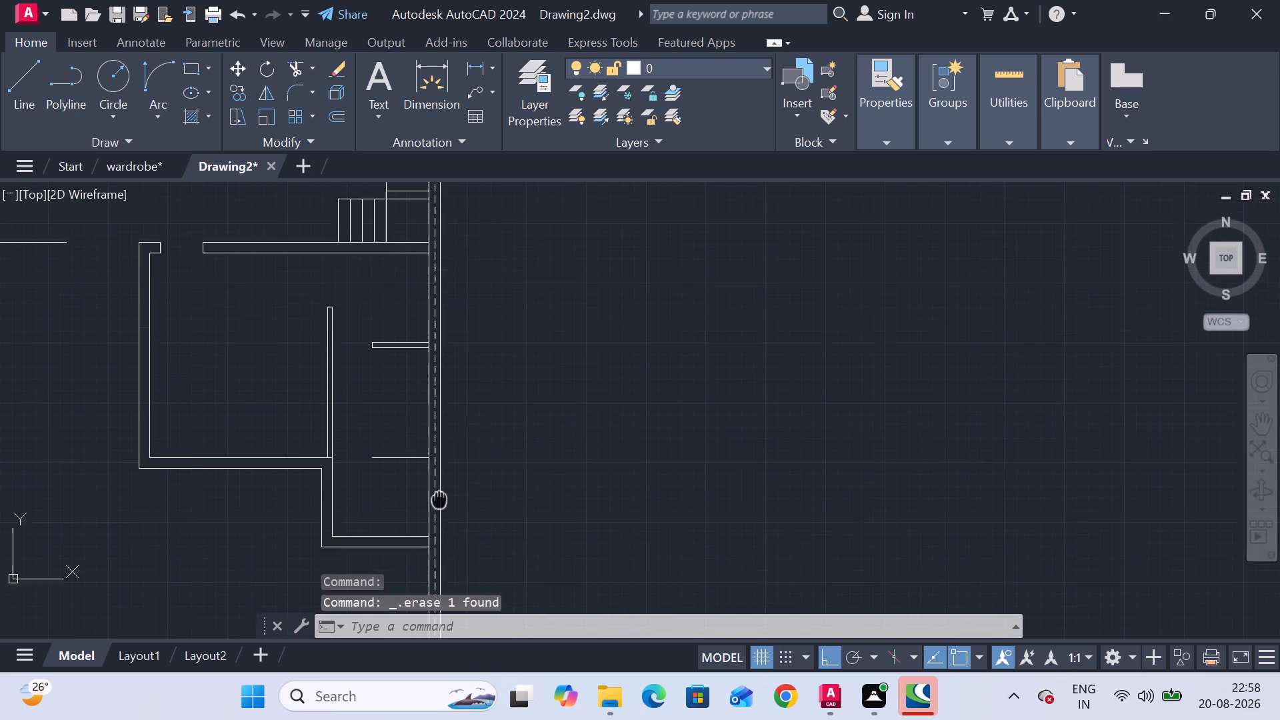
{"action": "middle_click_drag", "start_coordinate": [439, 473], "coordinate": [439, 439]}
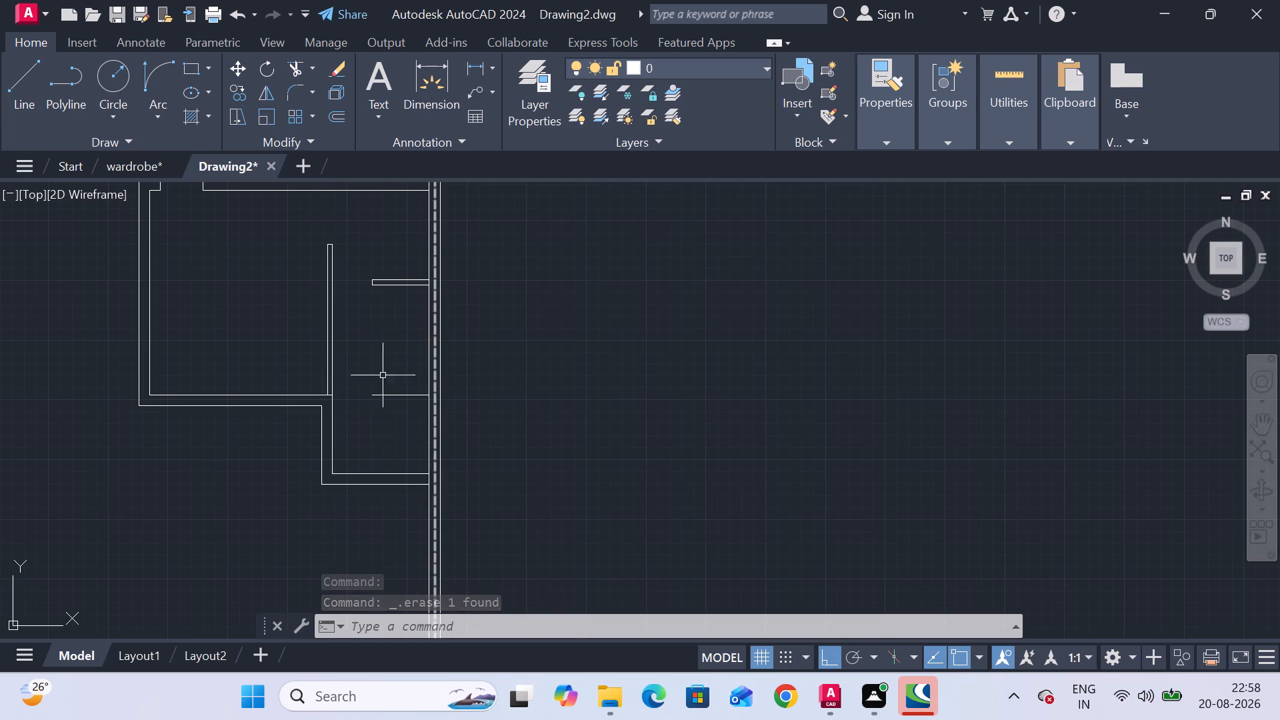
{"action": "middle_click_drag", "start_coordinate": [394, 334], "coordinate": [394, 423]}
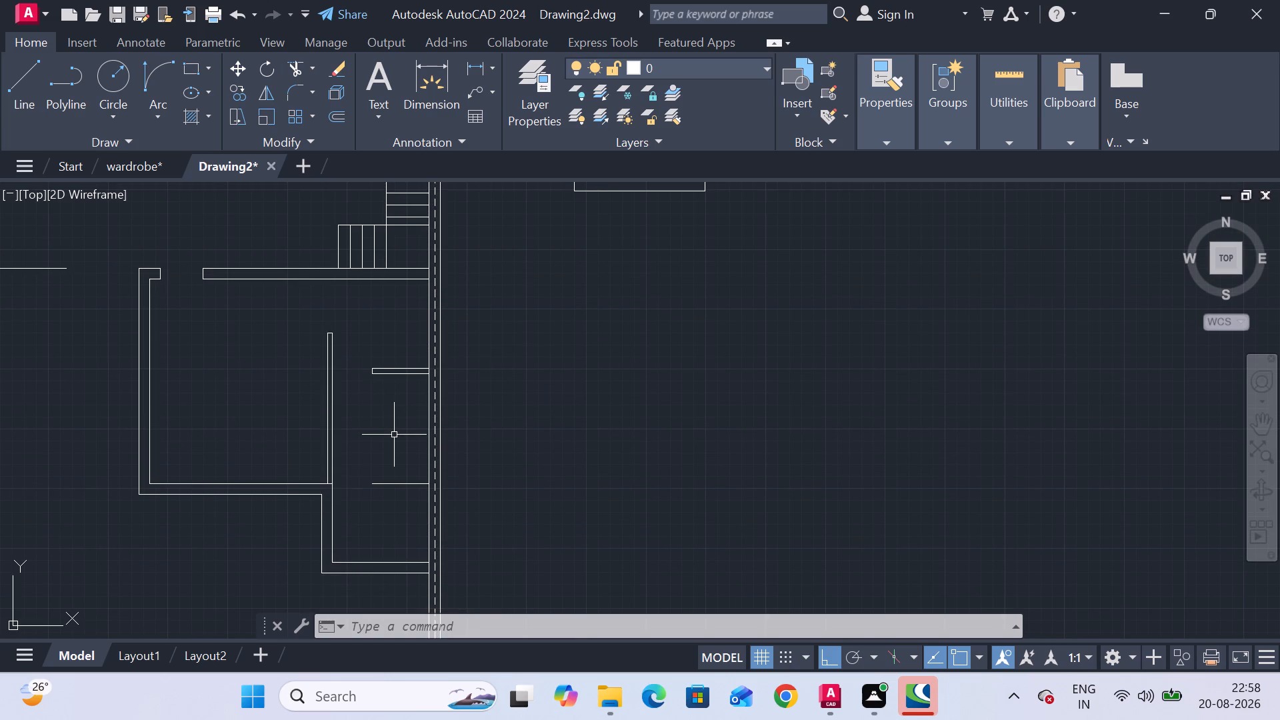
{"action": "middle_click_drag", "start_coordinate": [394, 435], "coordinate": [447, 449]}
{"action": "middle_click_drag", "start_coordinate": [522, 459], "coordinate": [604, 472]}
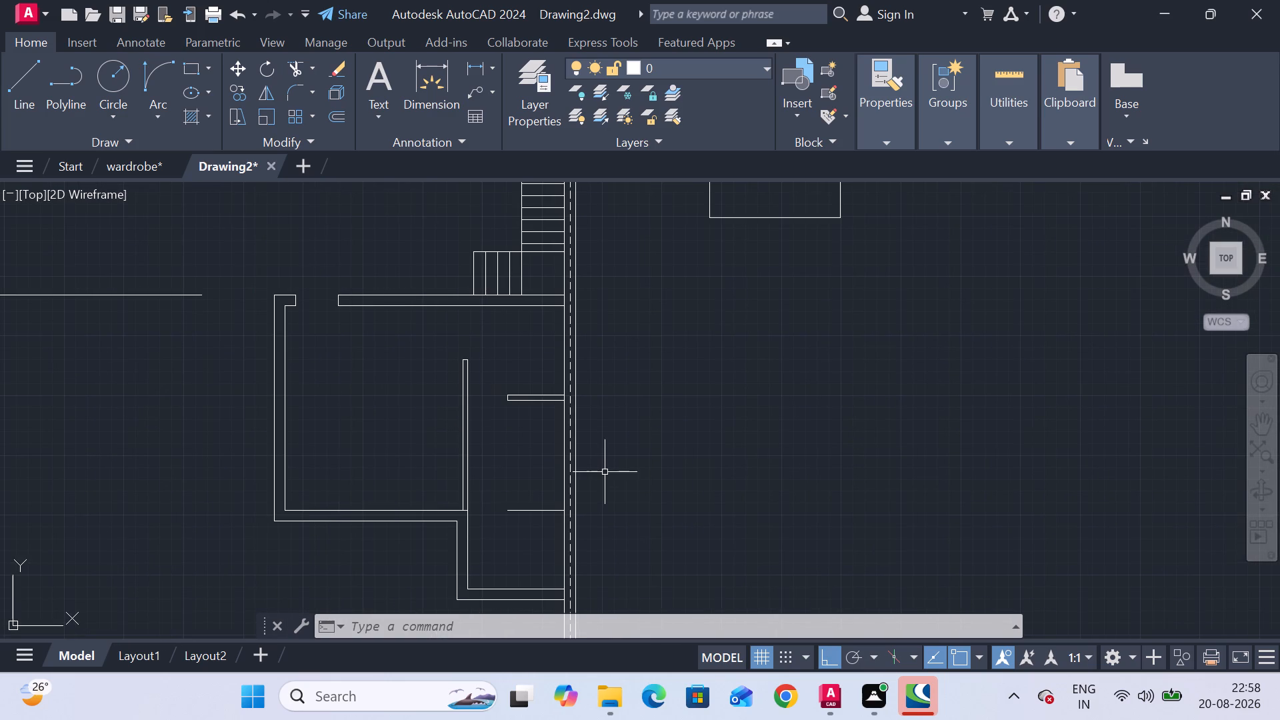
{"action": "left_click", "coordinate": [14, 92]}
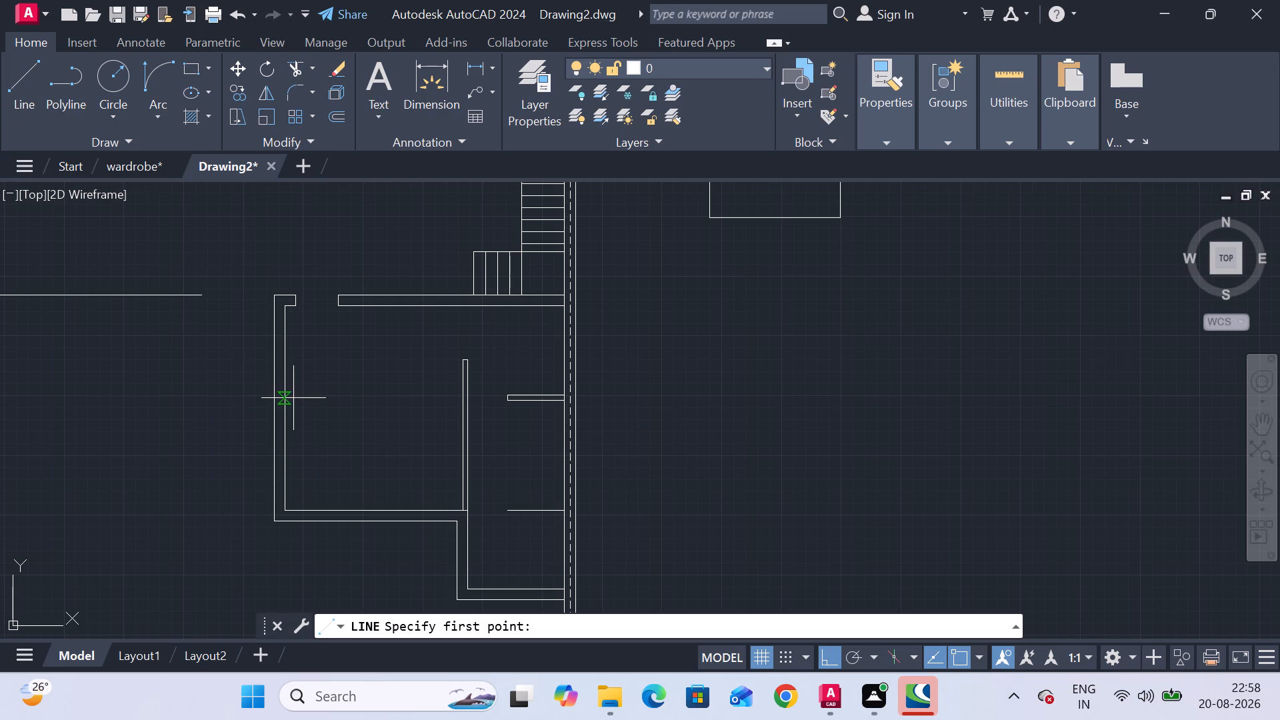
{"action": "scroll", "coordinate": [283, 374], "scroll_direction": "up", "scroll_amount": 2}
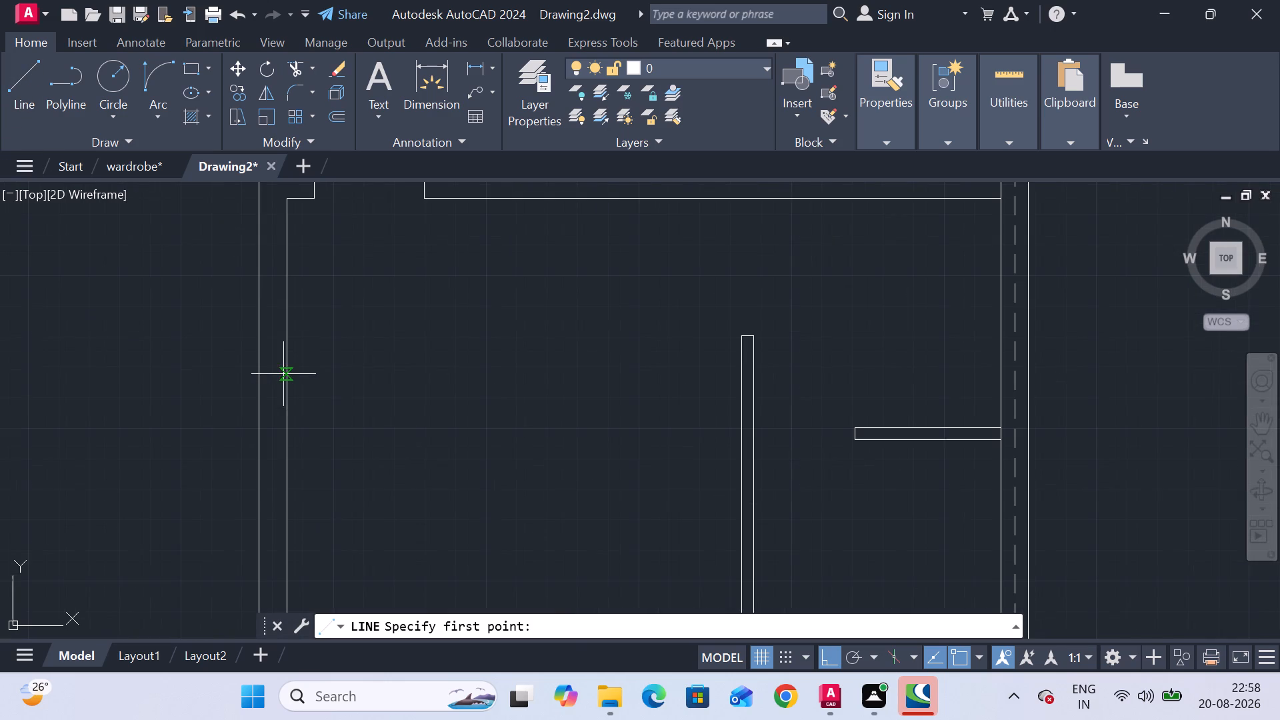
{"action": "scroll", "coordinate": [331, 403], "scroll_direction": "down", "scroll_amount": 2}
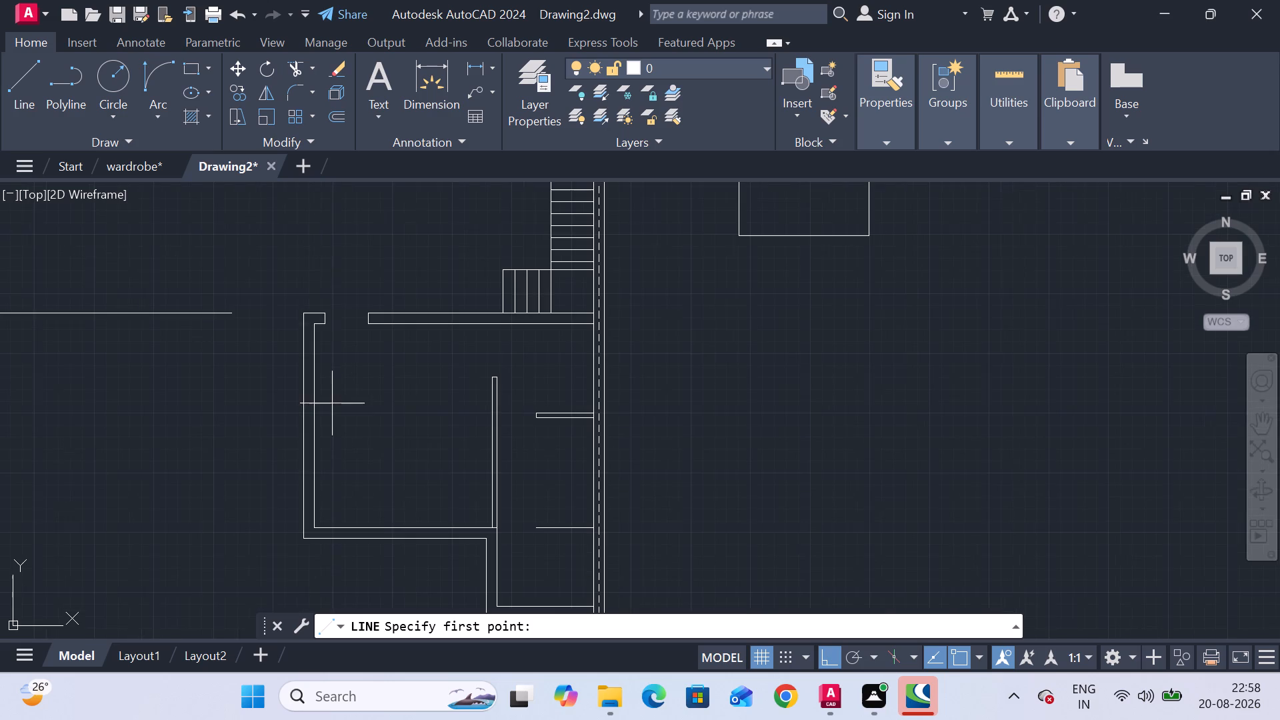
{"action": "scroll", "coordinate": [357, 525], "scroll_direction": "up", "scroll_amount": 1}
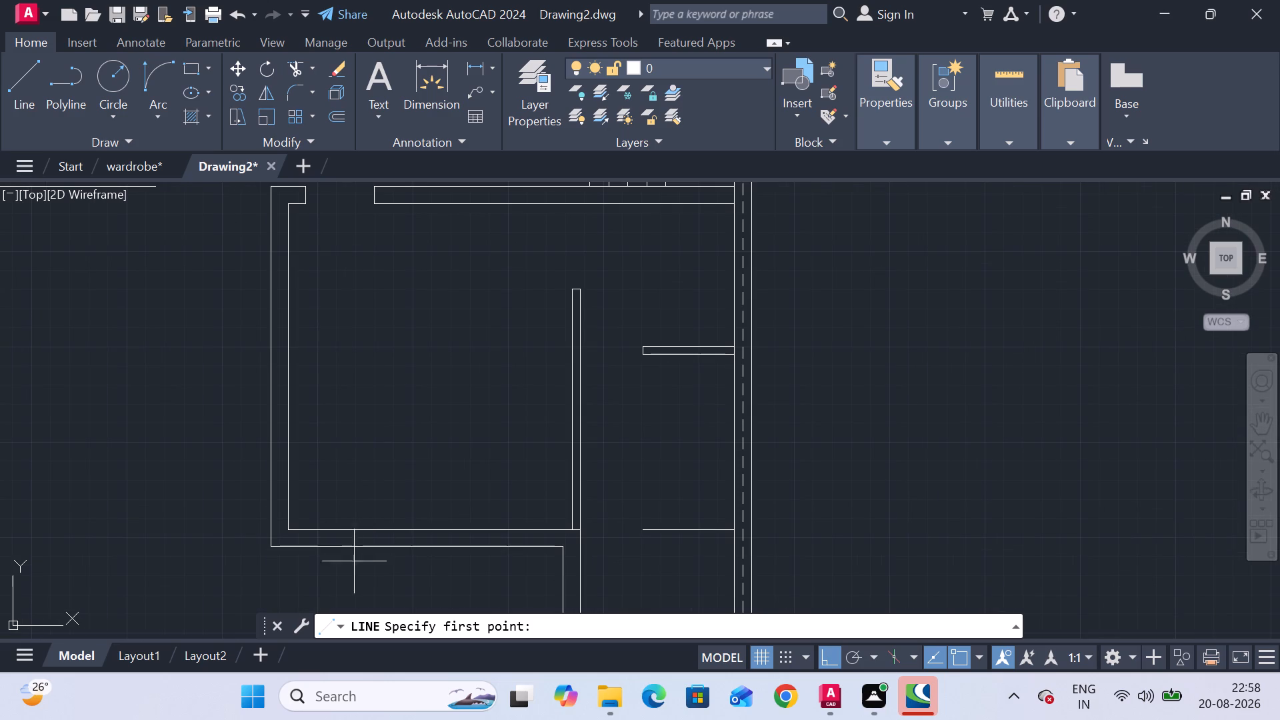
{"action": "left_click", "coordinate": [290, 529]}
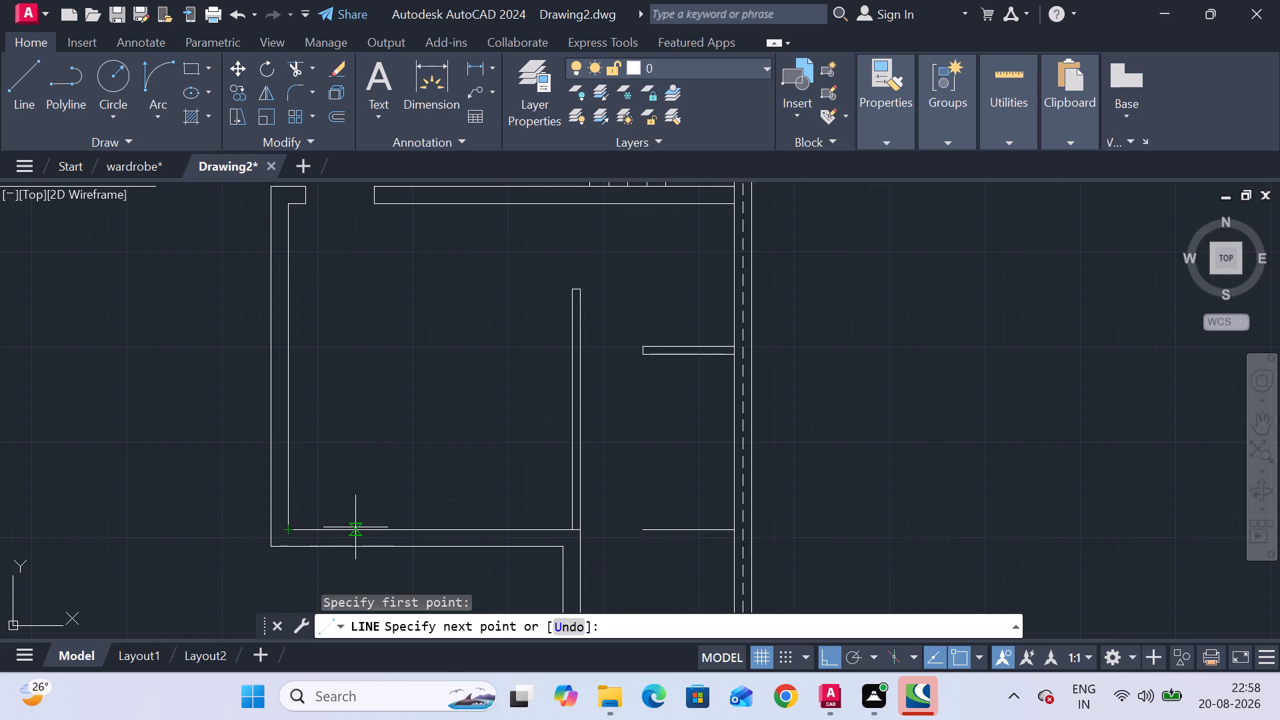
{"action": "left_click", "coordinate": [363, 527]}
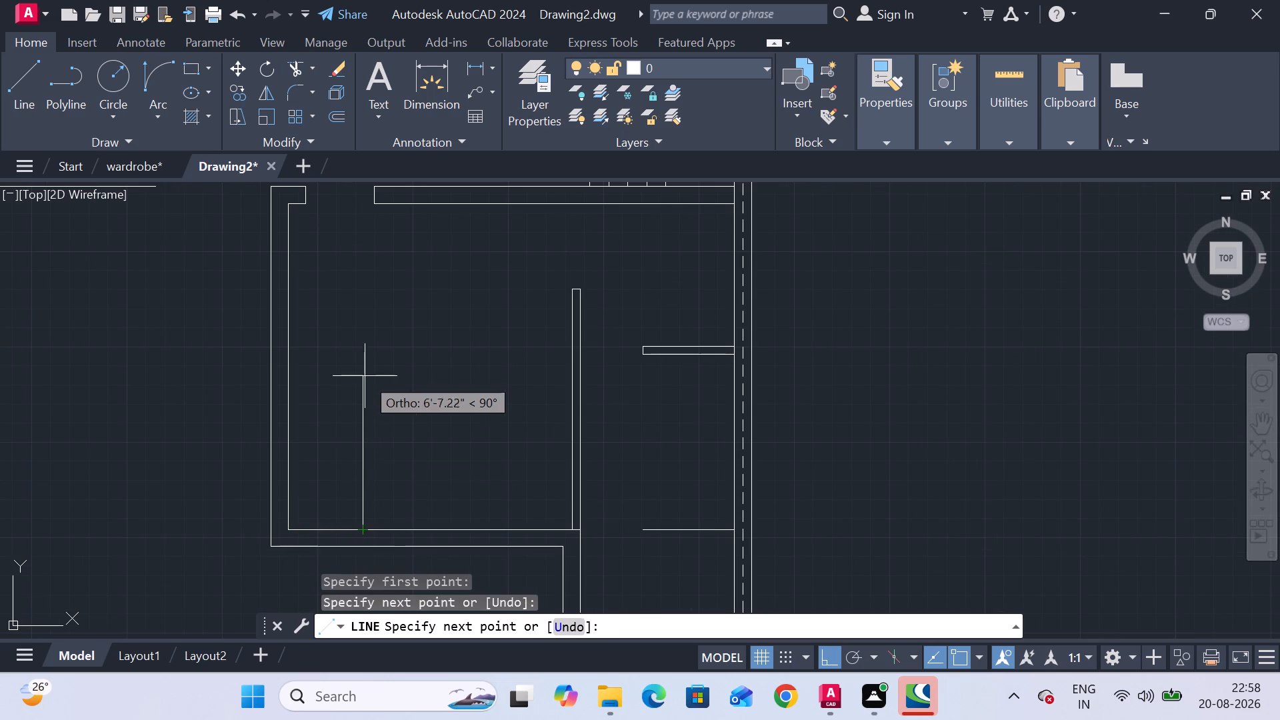
{"action": "key", "text": "ctrl+z"}
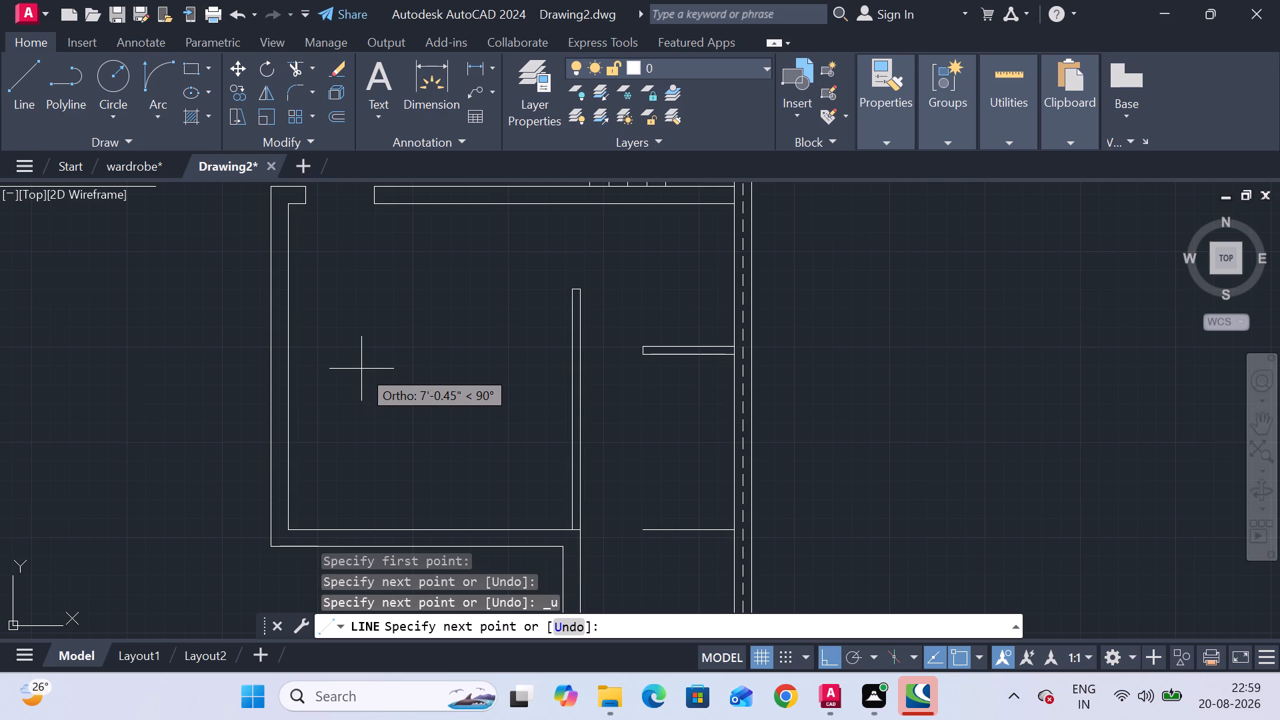
{"action": "left_click", "coordinate": [296, 528]}
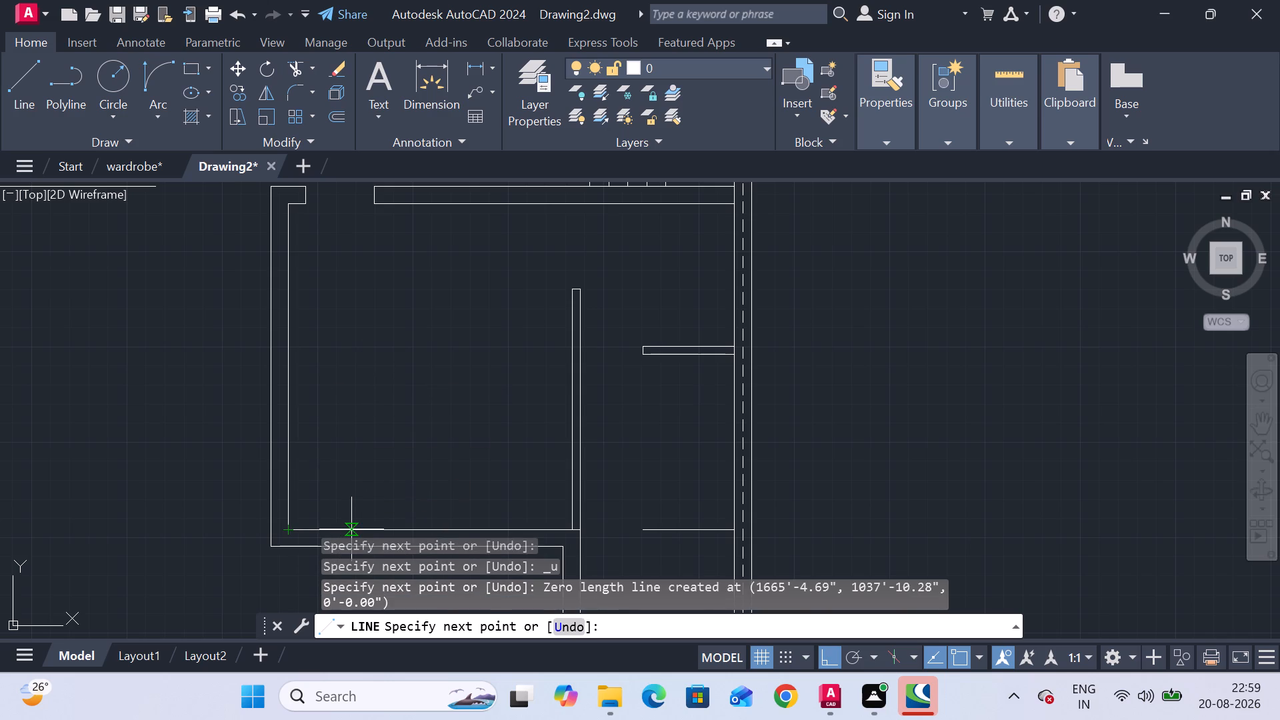
{"action": "left_click", "coordinate": [351, 529]}
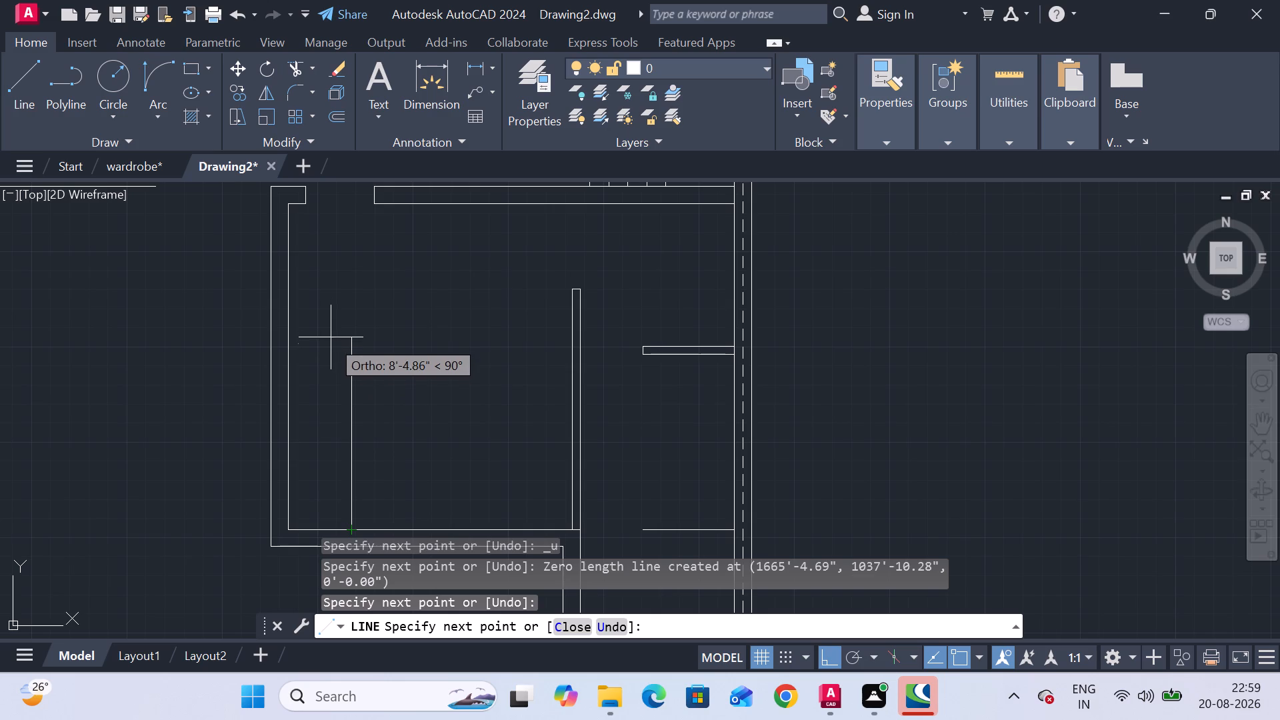
{"action": "left_click", "coordinate": [347, 309]}
{"action": "left_click", "coordinate": [287, 315]}
{"action": "key", "text": "Escape"}
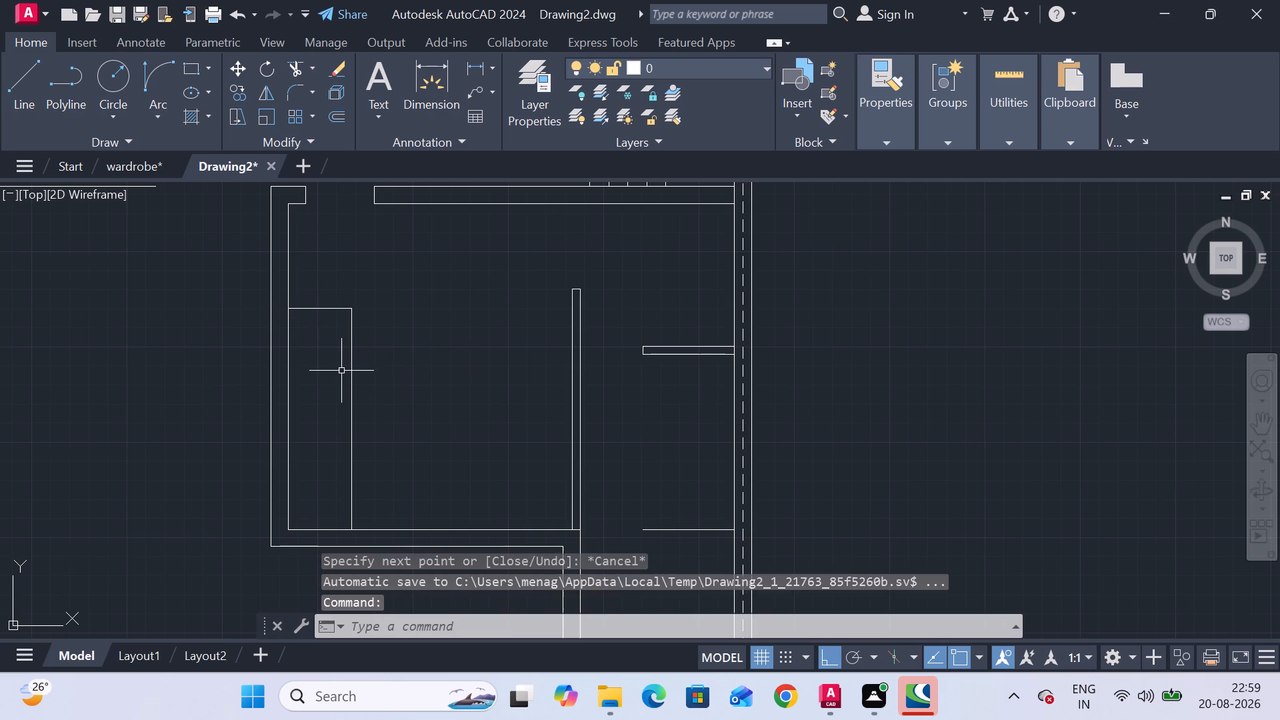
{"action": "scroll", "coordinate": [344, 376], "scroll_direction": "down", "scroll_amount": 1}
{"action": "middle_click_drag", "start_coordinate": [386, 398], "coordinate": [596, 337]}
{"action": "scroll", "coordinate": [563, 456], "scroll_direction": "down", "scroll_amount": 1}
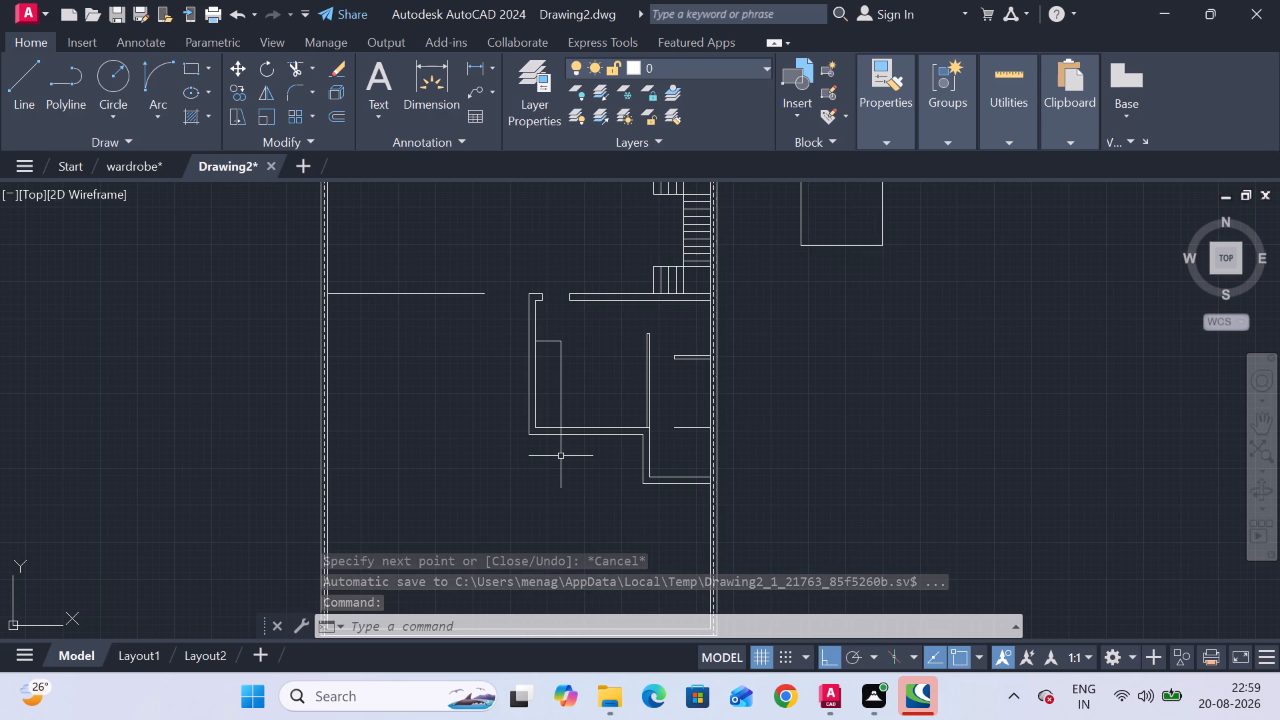
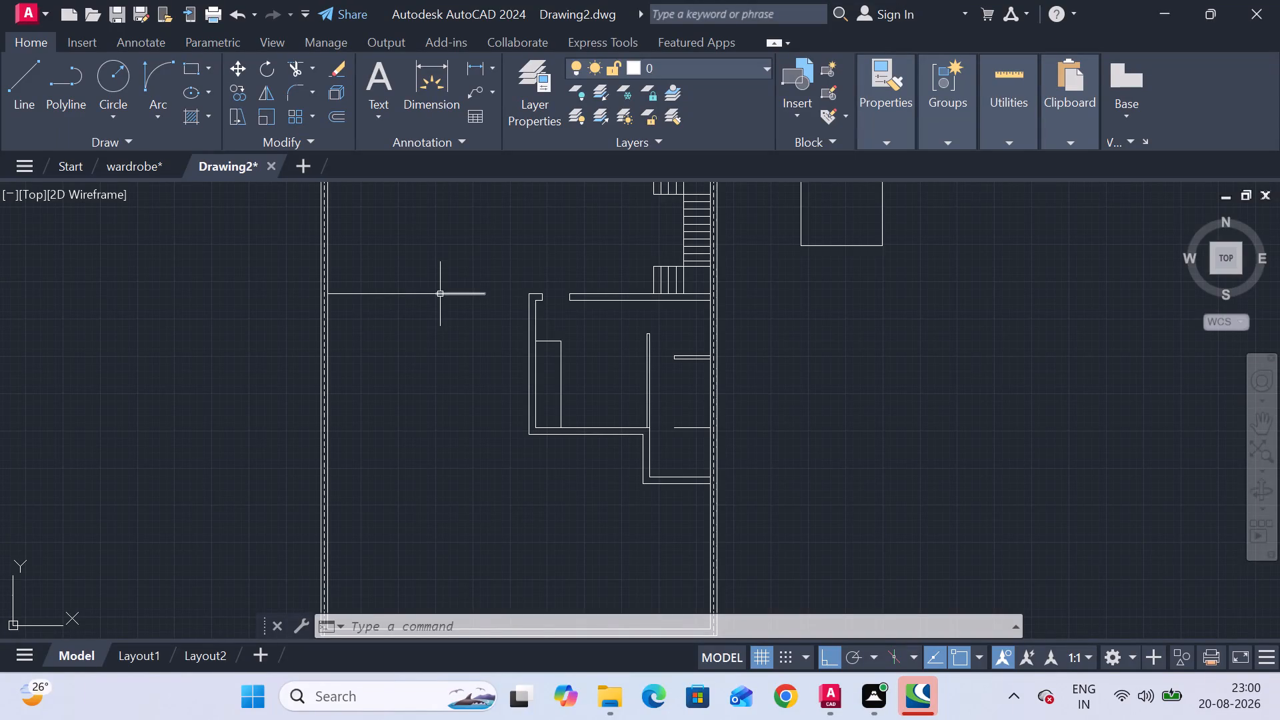
Erase the short segment at the free end of the horizontal line that extends from the left boundary wall.
{"action": "left_click", "coordinate": [440, 294]}
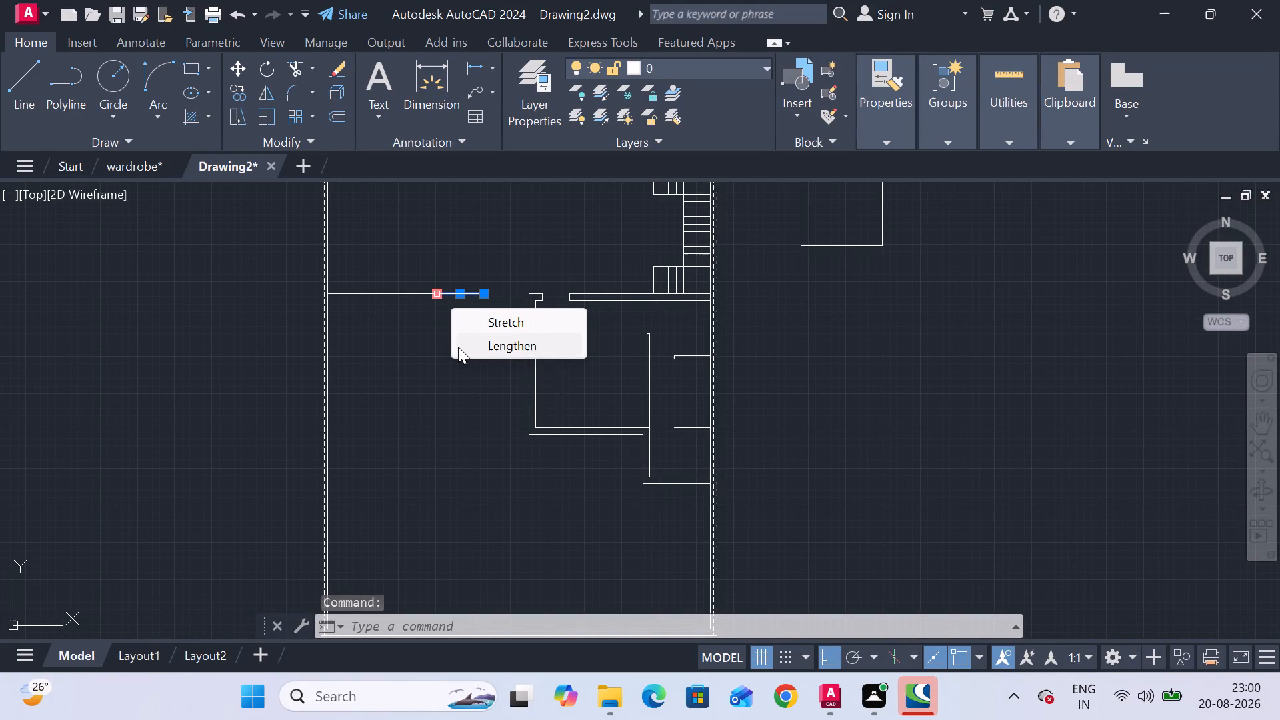
{"action": "key", "text": "Delete"}
{"action": "key", "text": "Delete"}
{"action": "key", "text": "Delete"}
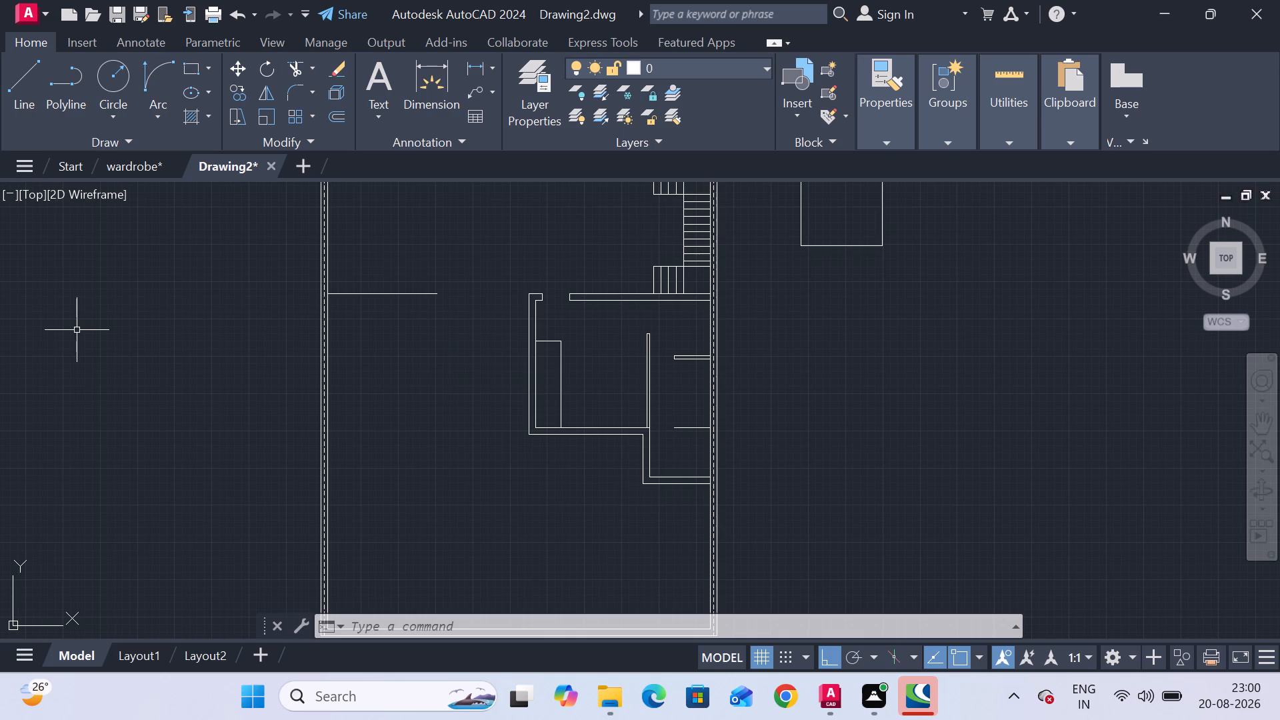
Draw a line 6' left from the larger room's bottom-left outer corner, continuing vertically up level with the room's top wall face.
{"action": "middle_click_drag", "start_coordinate": [489, 433], "coordinate": [485, 433]}
{"action": "middle_click_drag", "start_coordinate": [485, 433], "coordinate": [396, 433]}
{"action": "left_click", "coordinate": [24, 81]}
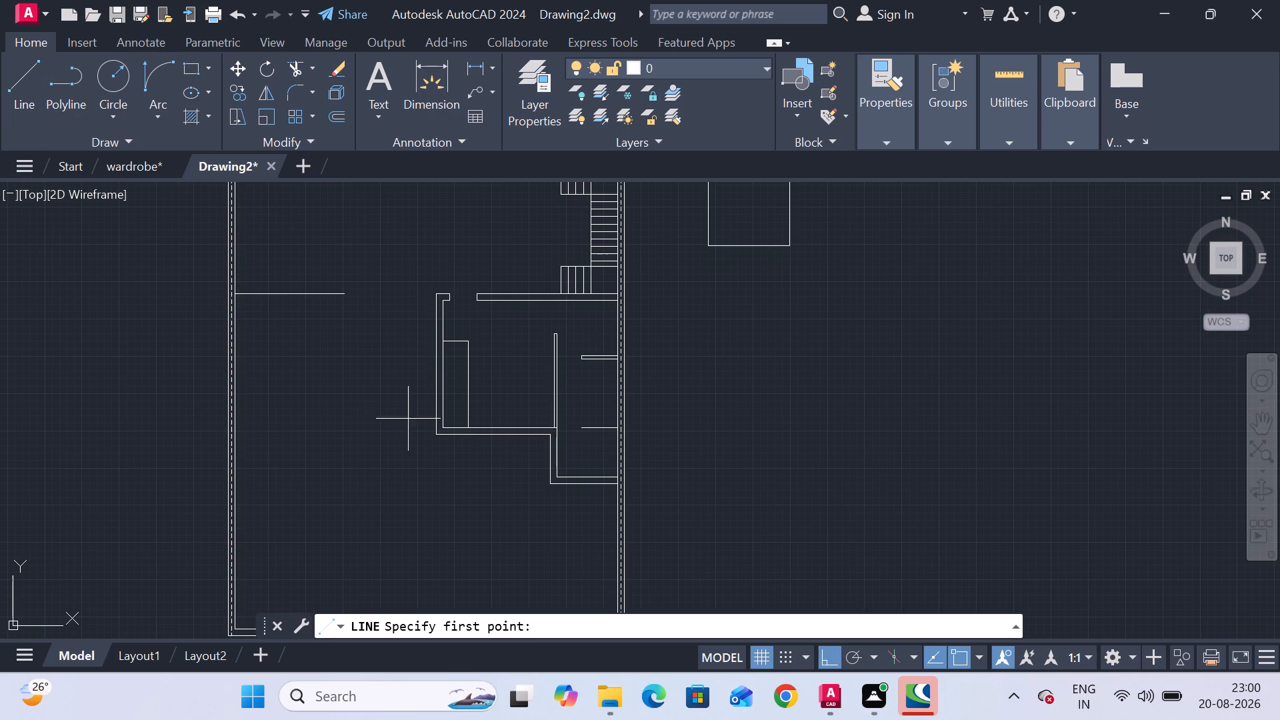
{"action": "scroll", "coordinate": [423, 429], "scroll_direction": "up", "scroll_amount": 2}
{"action": "left_click", "coordinate": [456, 443]}
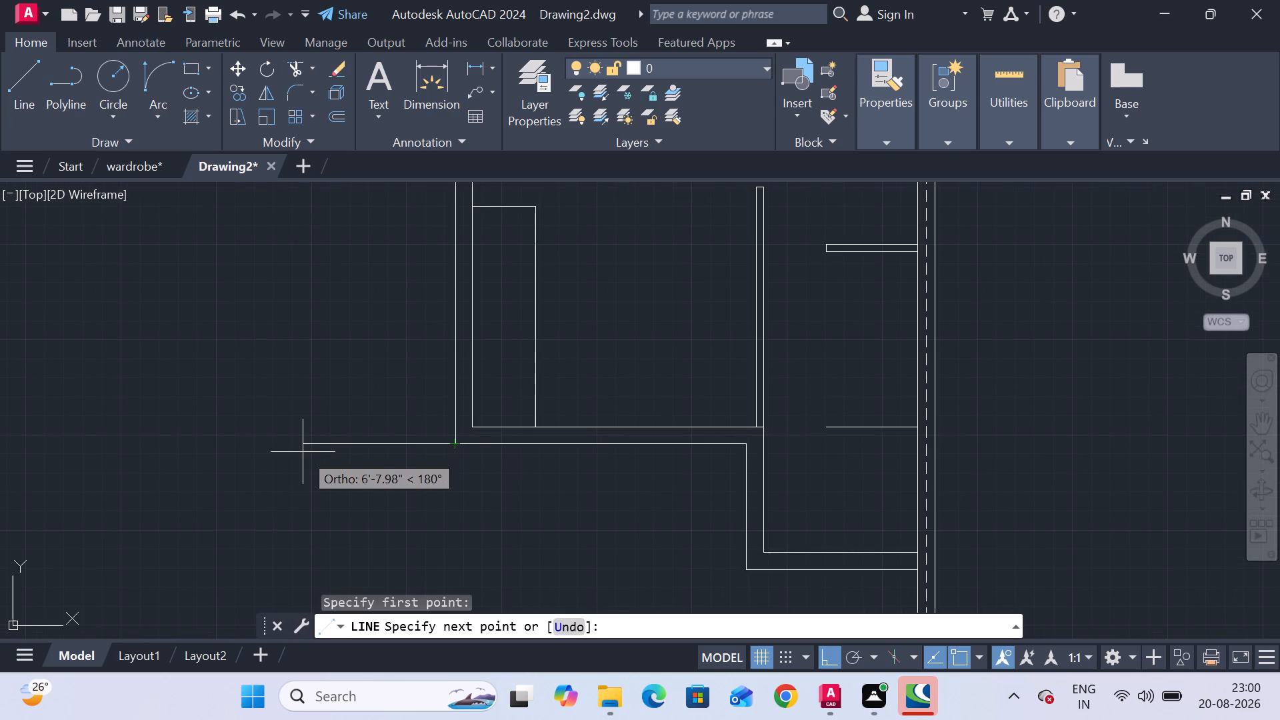
{"action": "type", "text": "6'"}
{"action": "key", "text": "Return"}
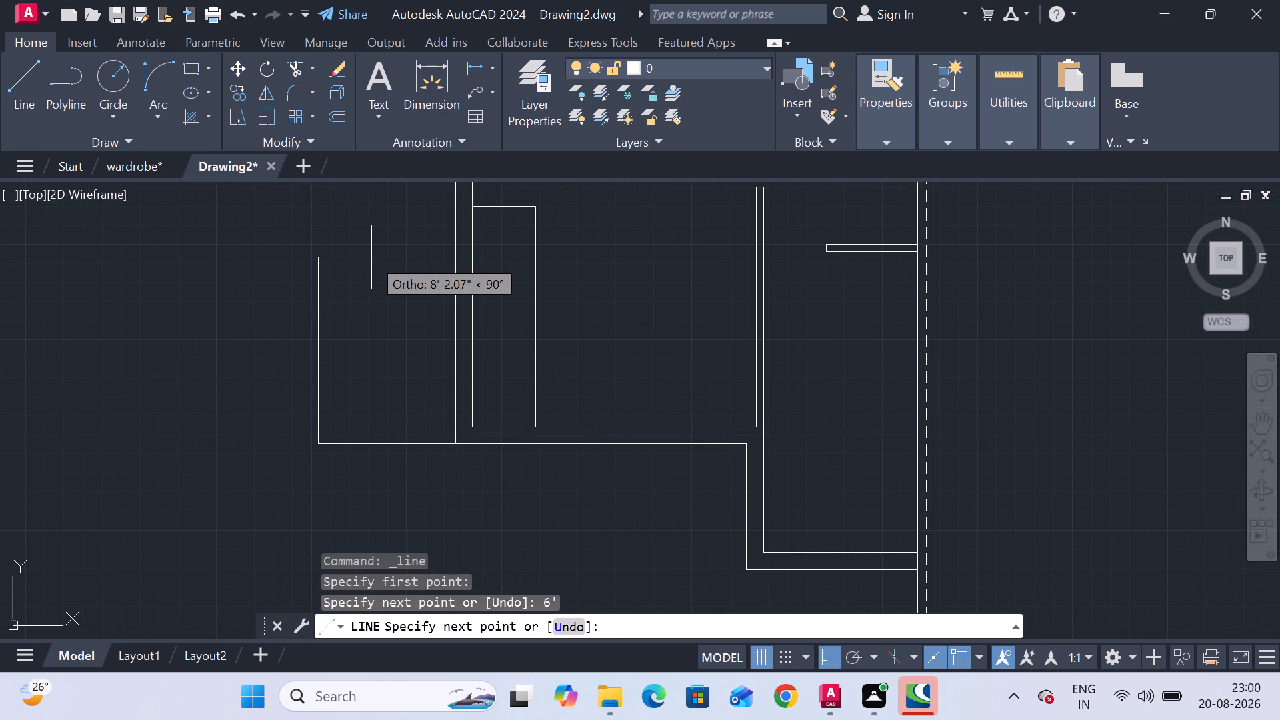
{"action": "scroll", "coordinate": [360, 260], "scroll_direction": "down", "scroll_amount": 1}
{"action": "middle_click_drag", "start_coordinate": [357, 261], "coordinate": [361, 371]}
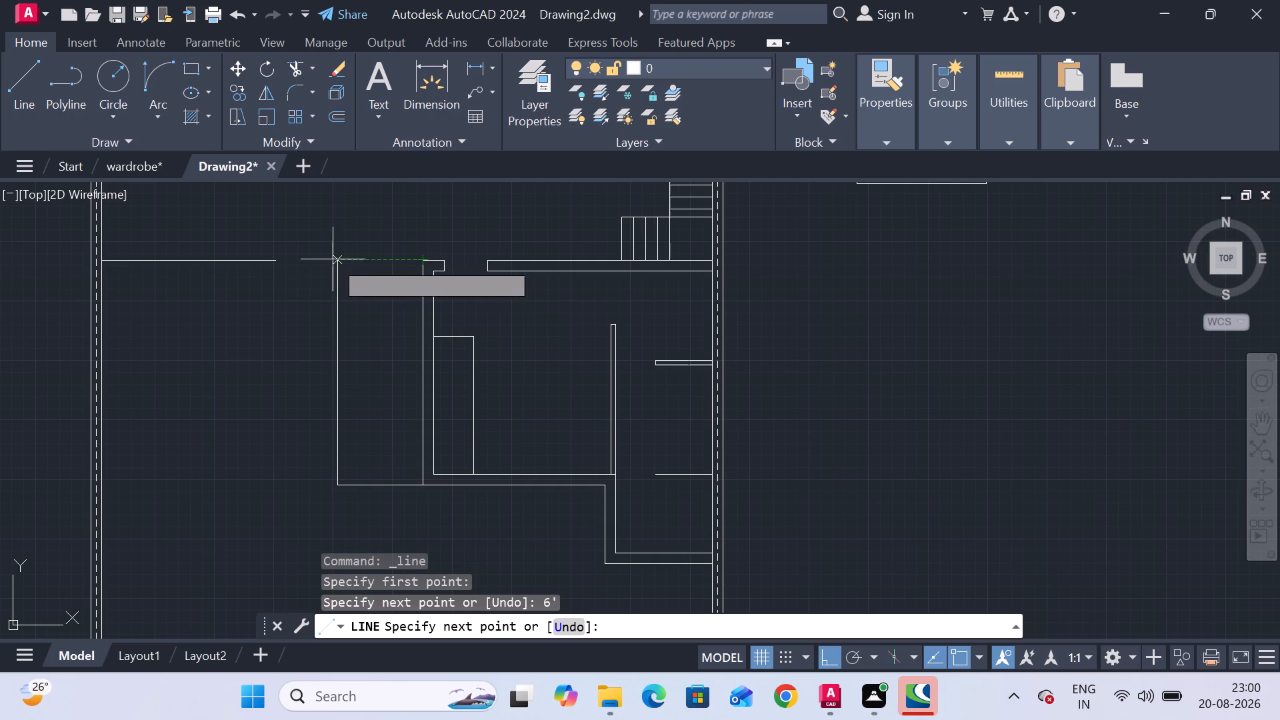
{"action": "left_click", "coordinate": [337, 261]}
{"action": "key", "text": "Escape"}
Draw a line 6' up the shared wall from the same outer corner, continuing about 3'-10" left into the new room.
{"action": "scroll", "coordinate": [351, 343], "scroll_direction": "down", "scroll_amount": 1}
{"action": "middle_click_drag", "start_coordinate": [358, 369], "coordinate": [369, 329]}
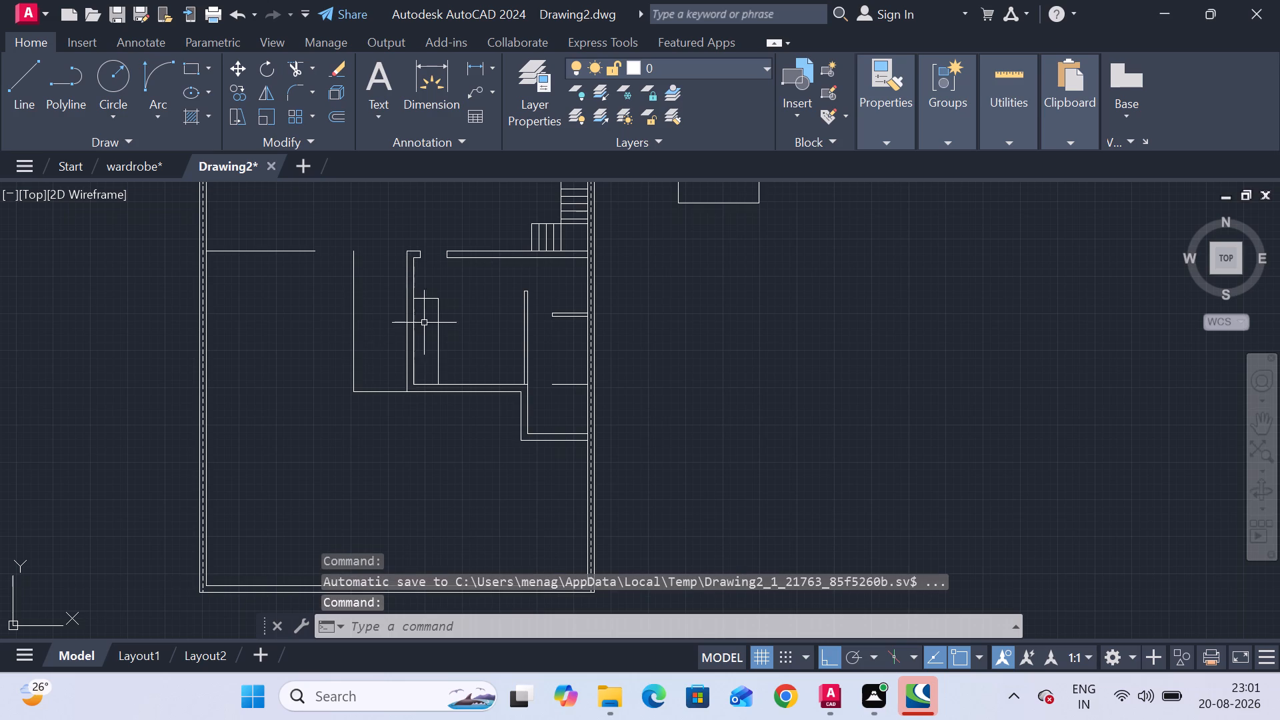
{"action": "scroll", "coordinate": [395, 282], "scroll_direction": "up", "scroll_amount": 2}
{"action": "left_click", "coordinate": [22, 105]}
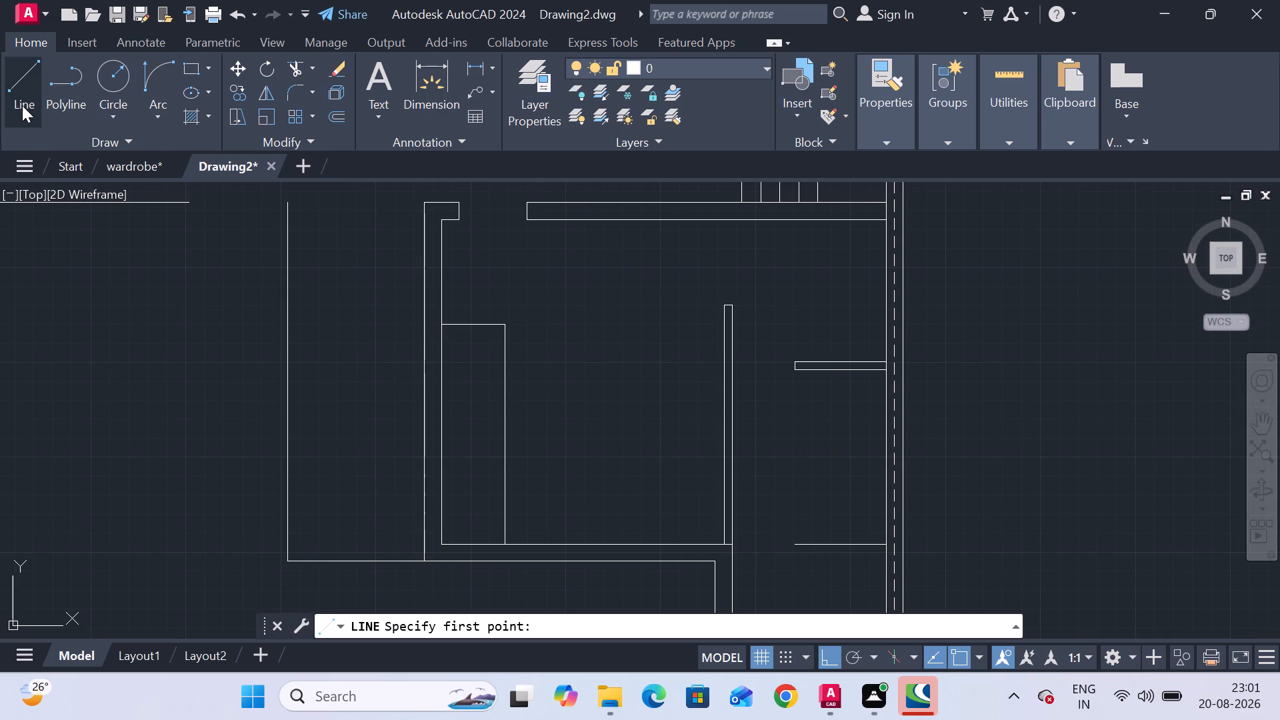
{"action": "middle_click_drag", "start_coordinate": [335, 421], "coordinate": [325, 329]}
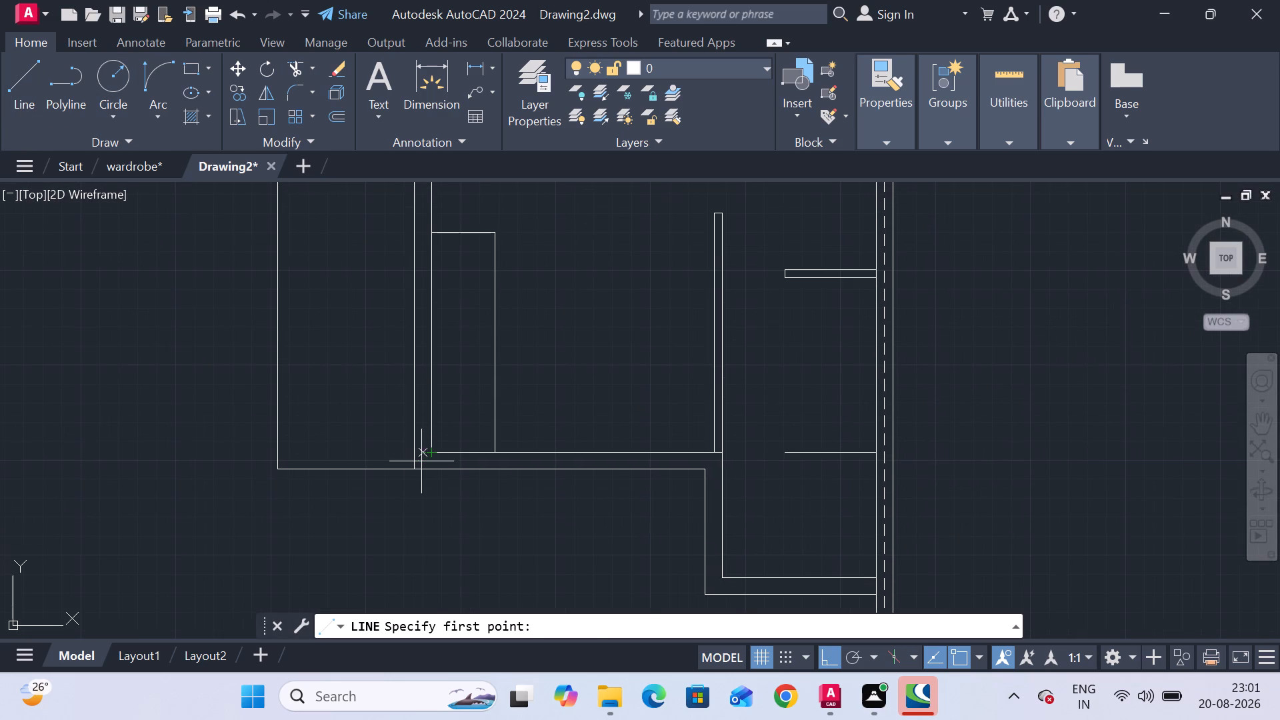
{"action": "left_click", "coordinate": [413, 465]}
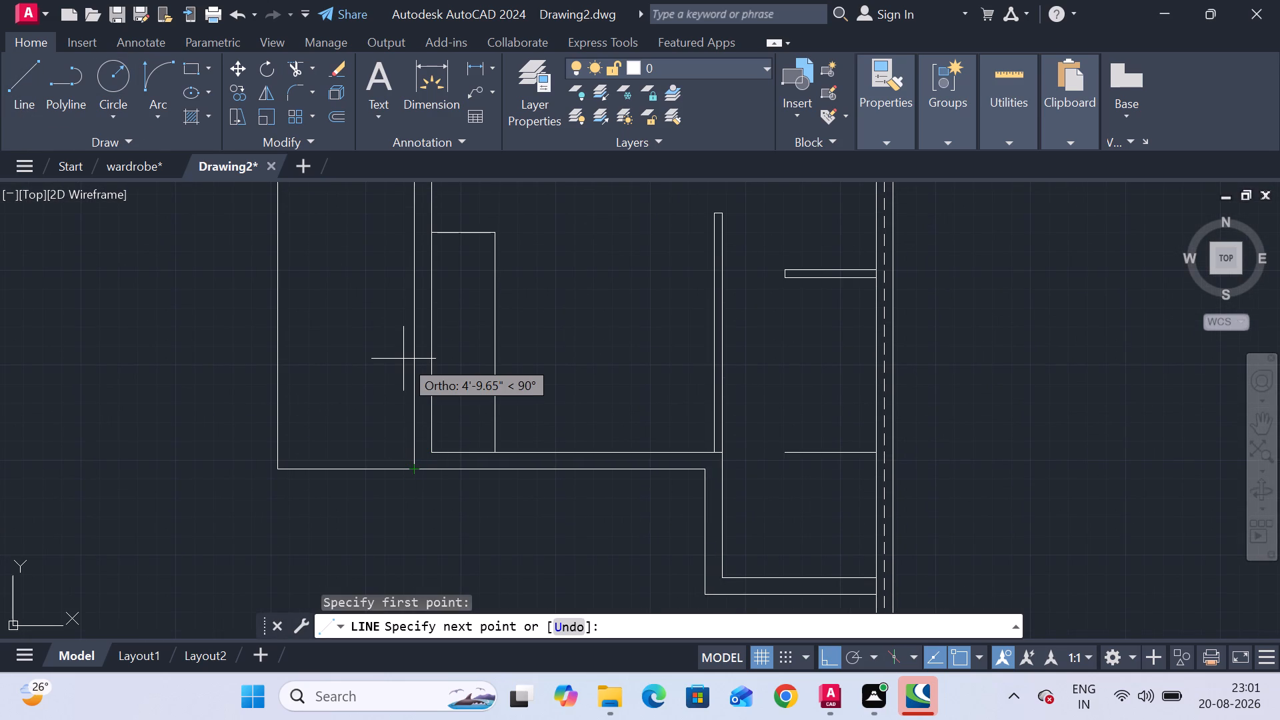
{"action": "type", "text": "6'"}
{"action": "key", "text": "Return"}
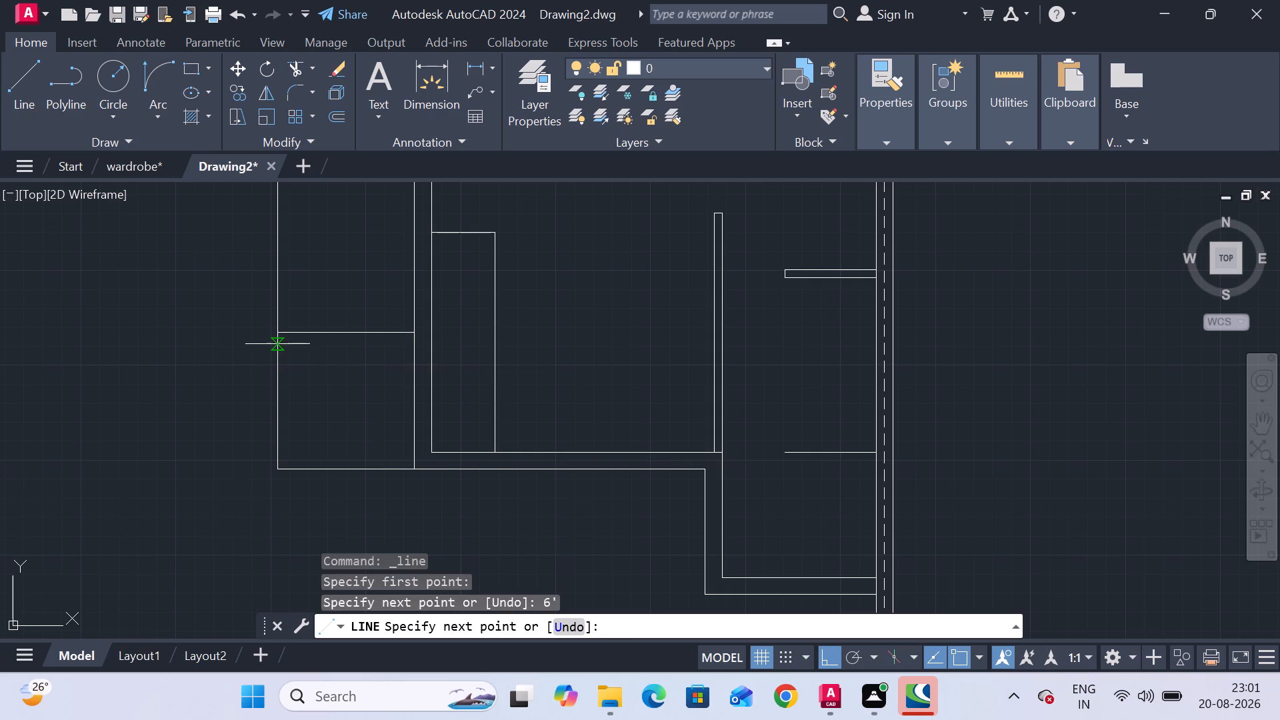
{"action": "scroll", "coordinate": [306, 333], "scroll_direction": "up", "scroll_amount": 3}
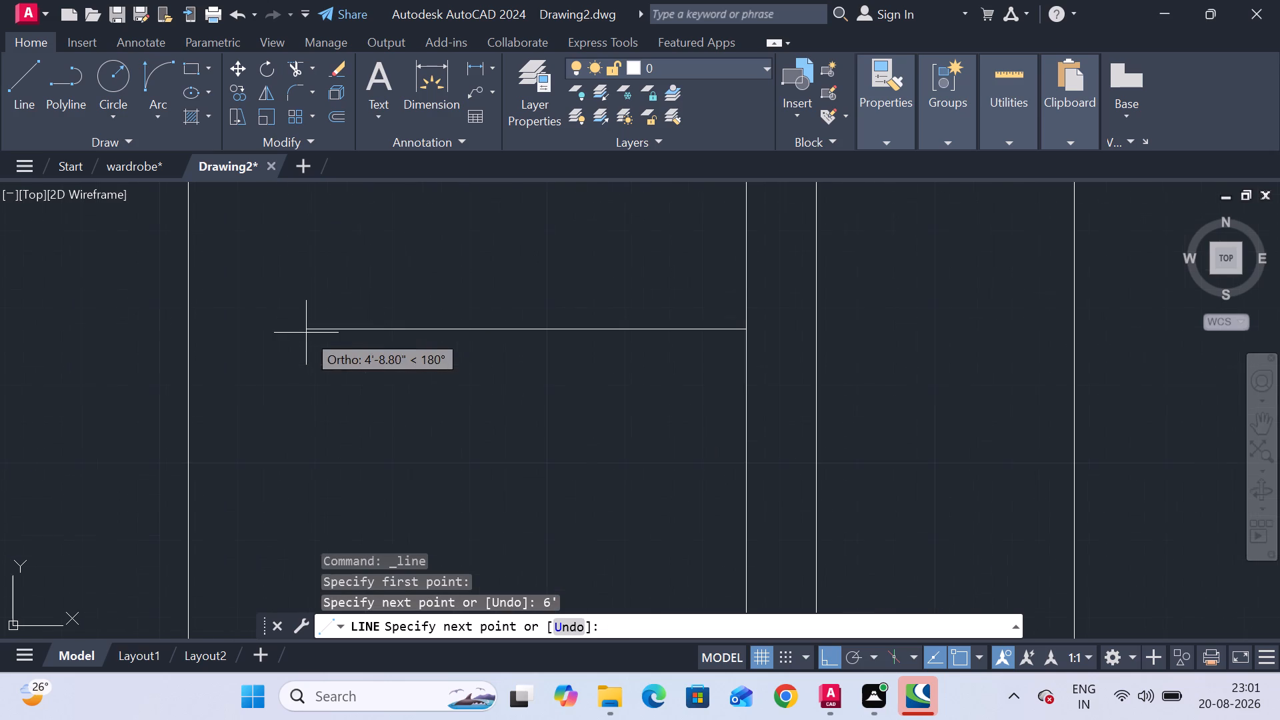
{"action": "left_click", "coordinate": [391, 324]}
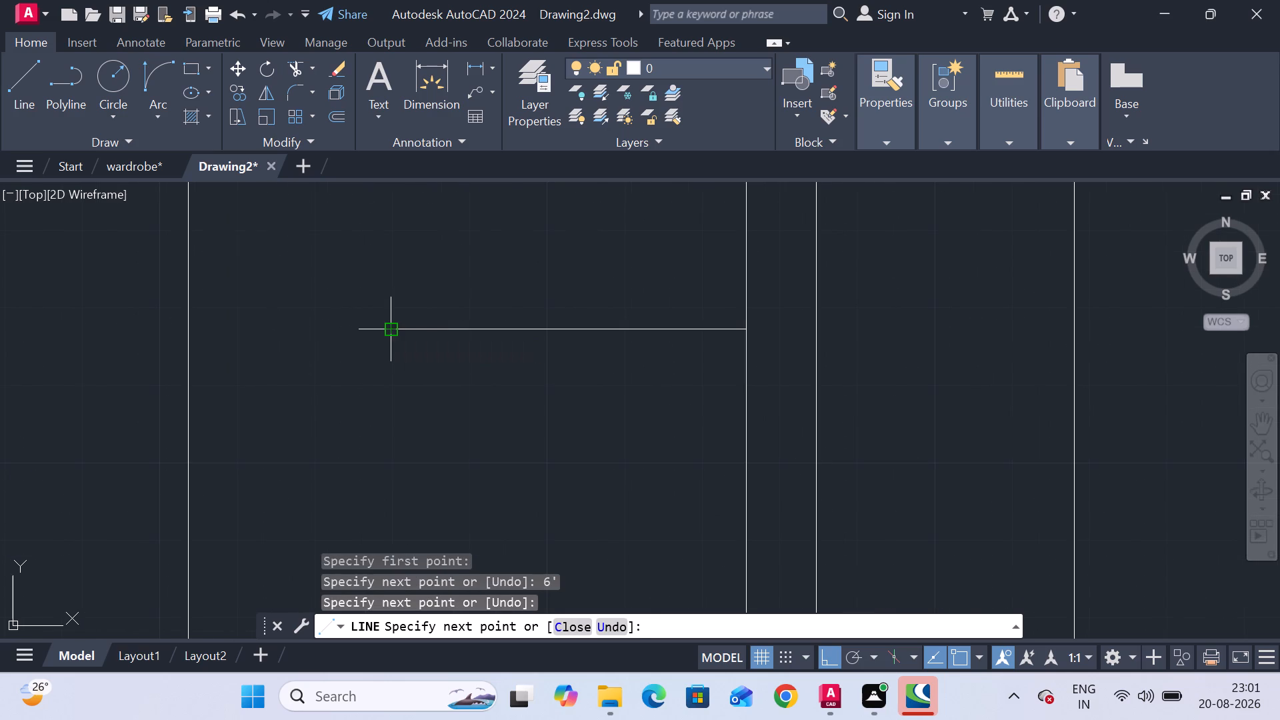
{"action": "key", "text": "Escape"}
{"action": "scroll", "coordinate": [397, 364], "scroll_direction": "down", "scroll_amount": 3}
{"action": "middle_click_drag", "start_coordinate": [429, 413], "coordinate": [434, 457]}
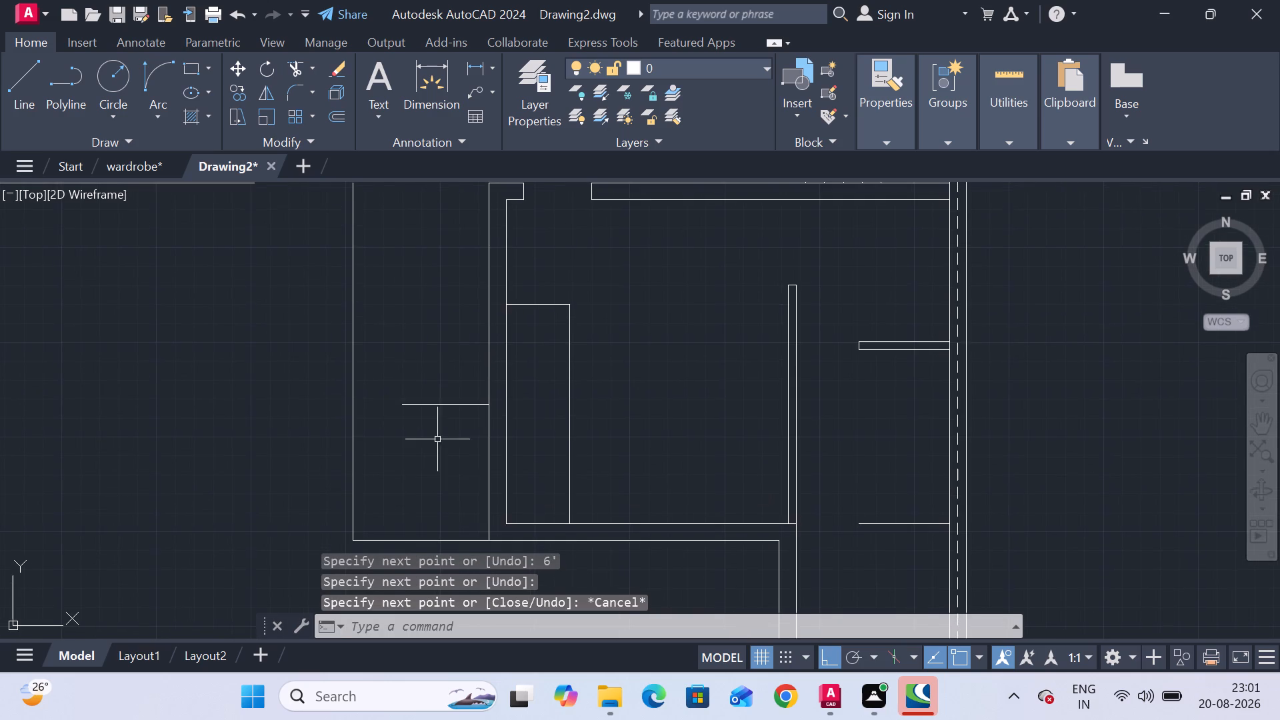
{"action": "scroll", "coordinate": [437, 439], "scroll_direction": "down", "scroll_amount": 1}
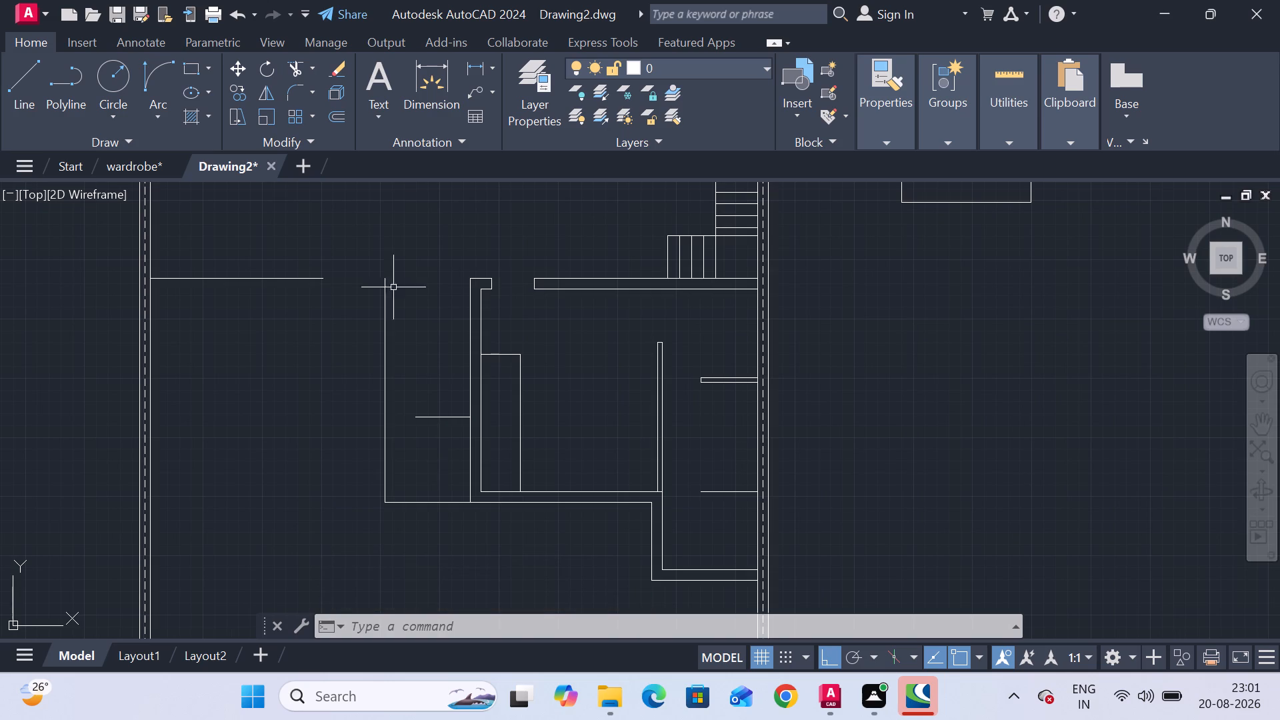
Draw a 4" thick partition about 3'-10" long from the shared wall into the new room, above the existing horizontal line.
{"action": "left_click", "coordinate": [25, 100]}
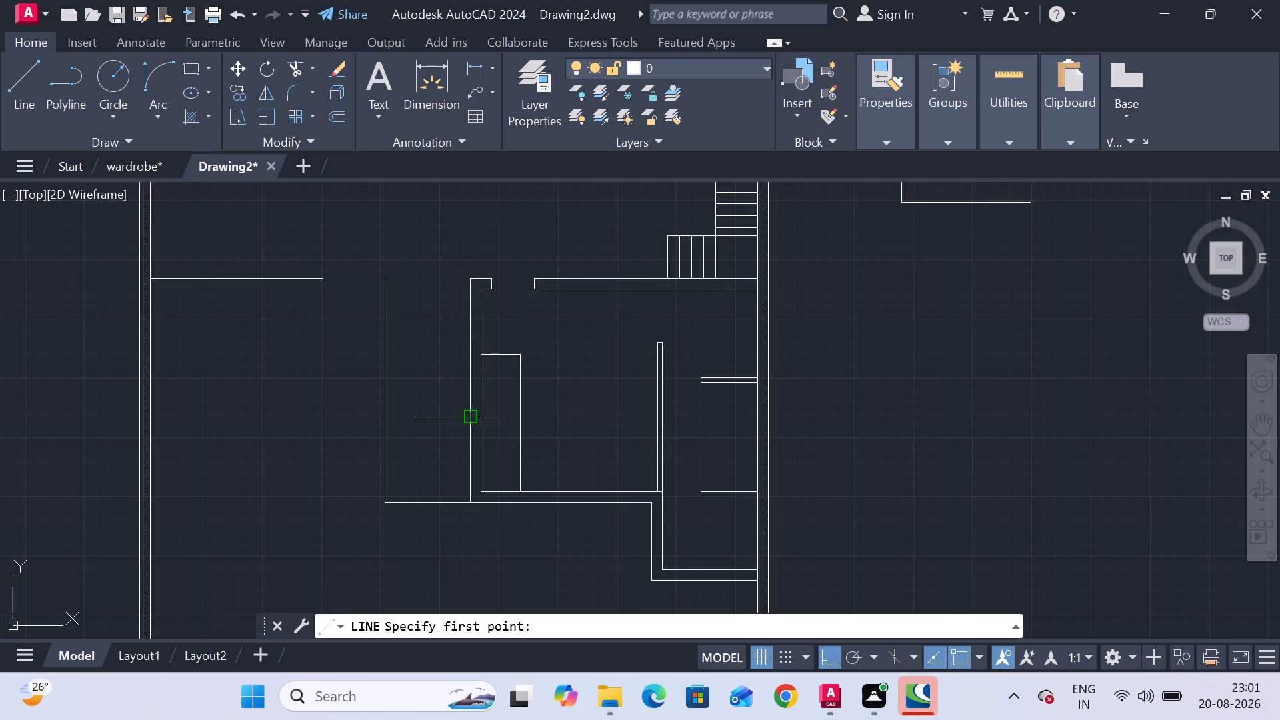
{"action": "left_click", "coordinate": [467, 351]}
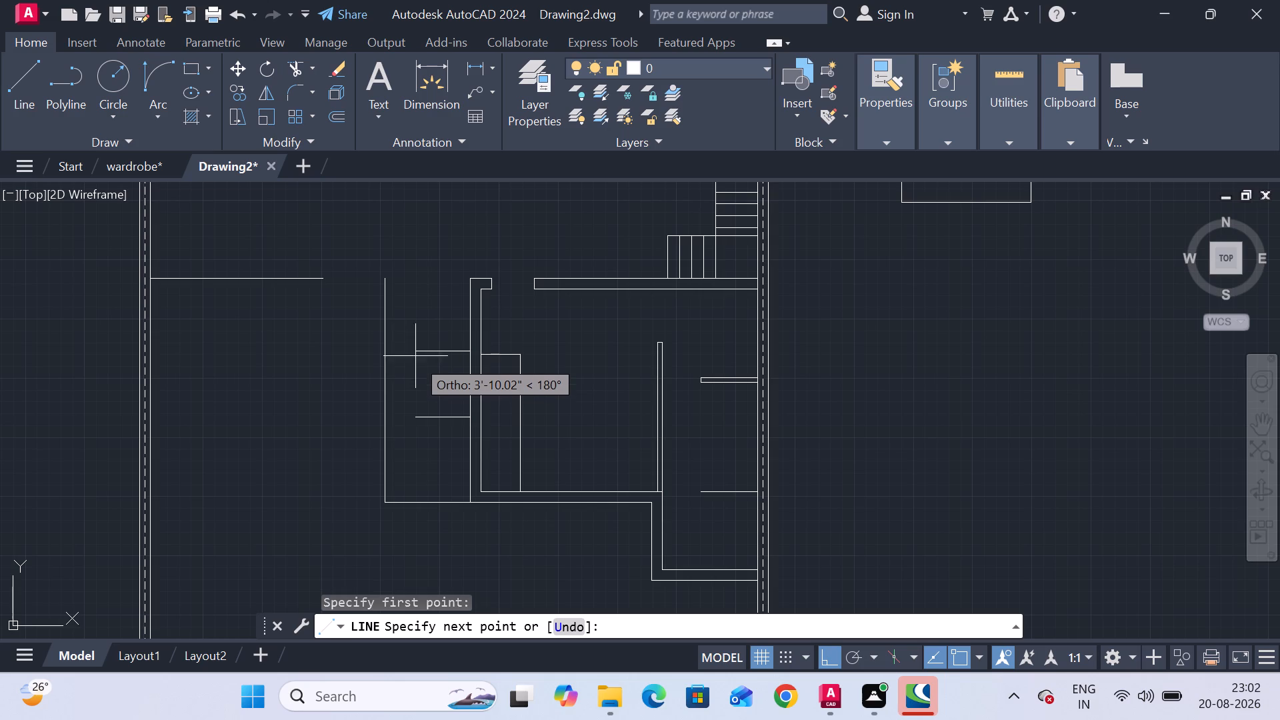
{"action": "left_click", "coordinate": [415, 353]}
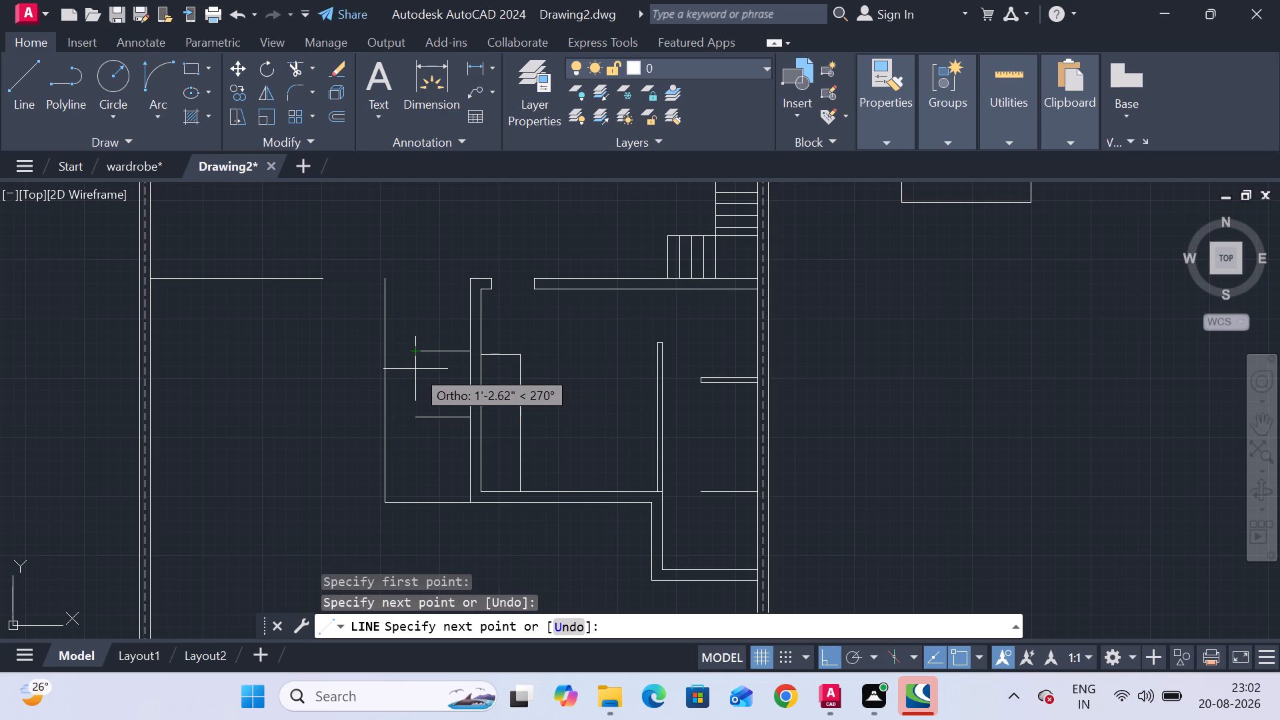
{"action": "key", "text": "4"}
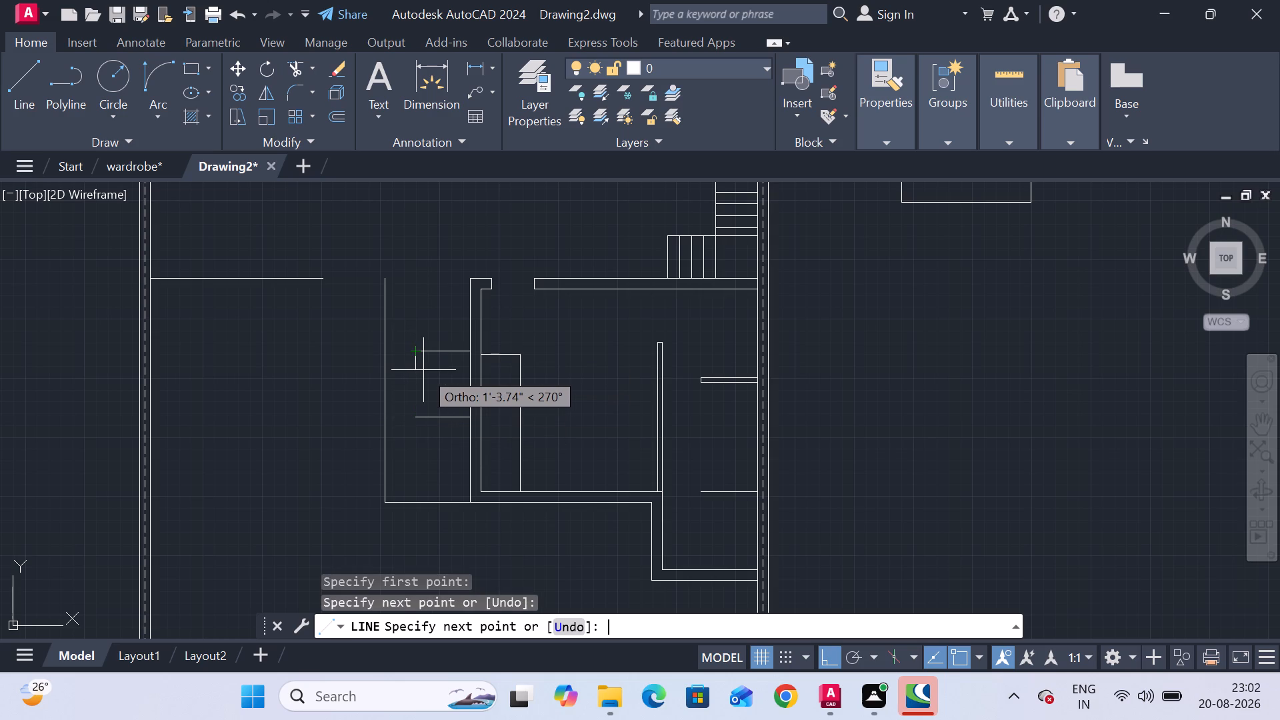
{"action": "key", "text": "shift+quotedbl"}
{"action": "key", "text": "Return"}
{"action": "scroll", "coordinate": [448, 367], "scroll_direction": "up", "scroll_amount": 3}
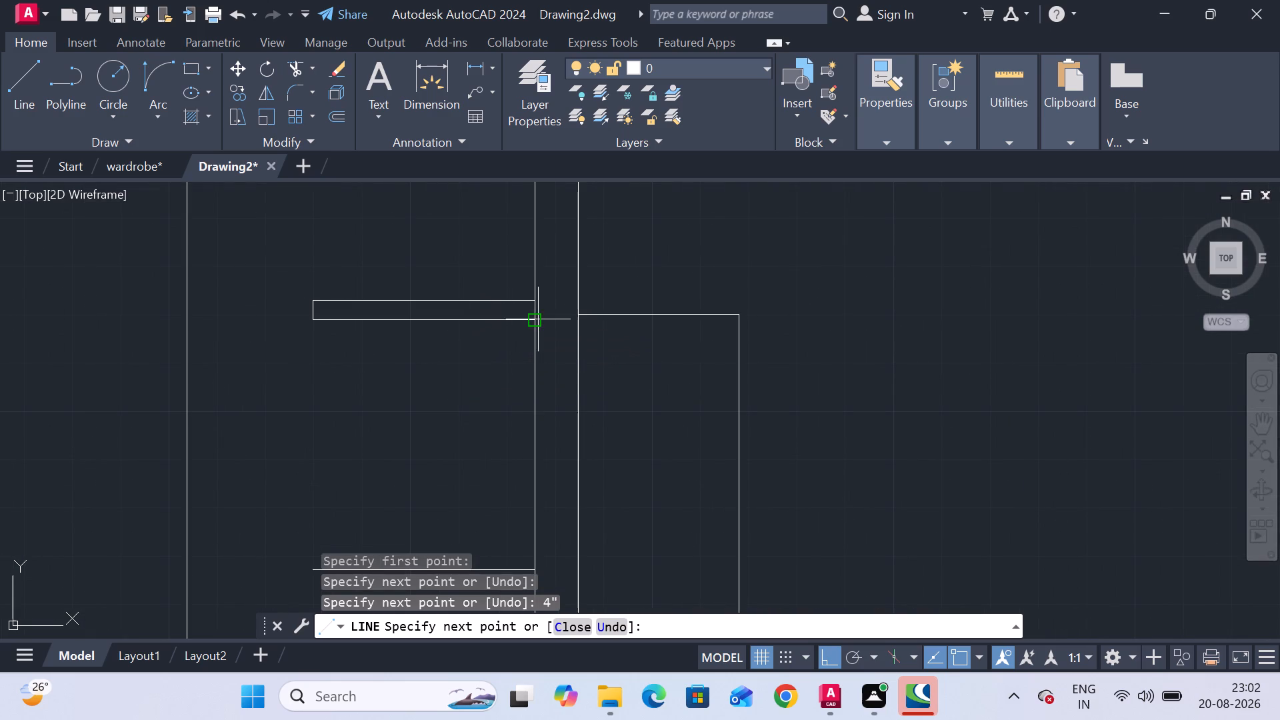
{"action": "left_click", "coordinate": [538, 319]}
{"action": "key", "text": "Escape"}
{"action": "scroll", "coordinate": [460, 392], "scroll_direction": "down", "scroll_amount": 3}
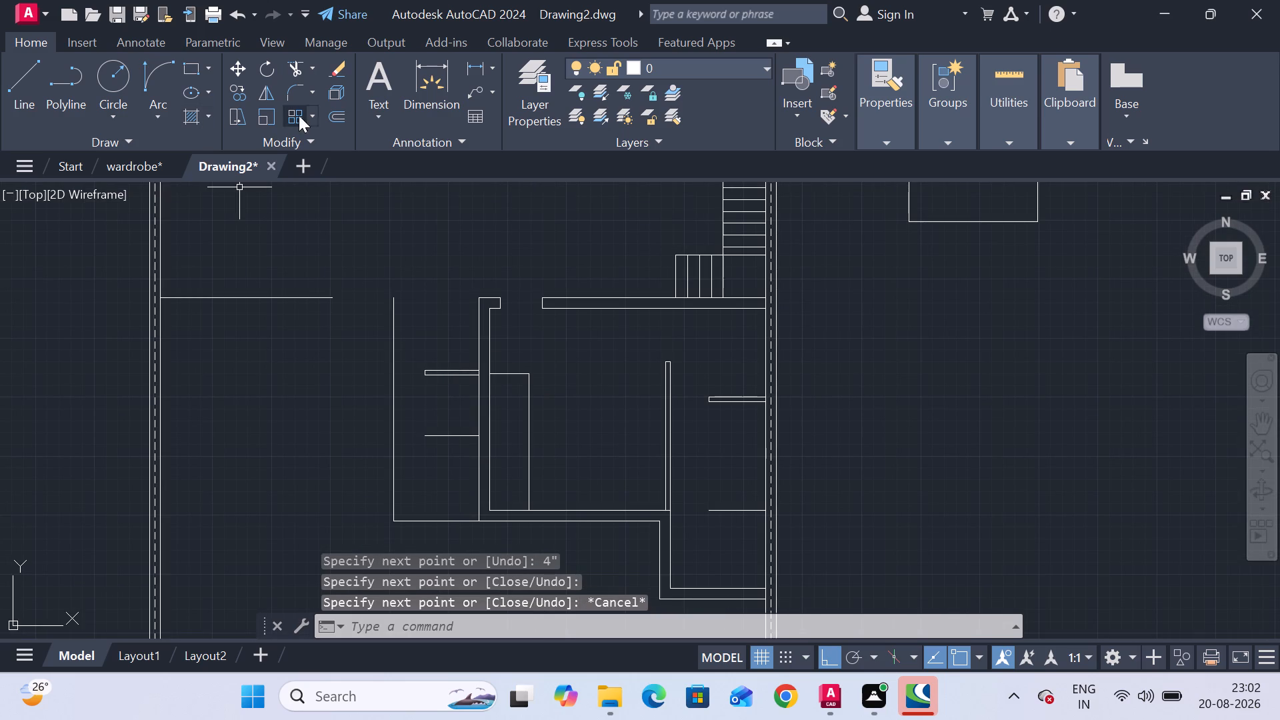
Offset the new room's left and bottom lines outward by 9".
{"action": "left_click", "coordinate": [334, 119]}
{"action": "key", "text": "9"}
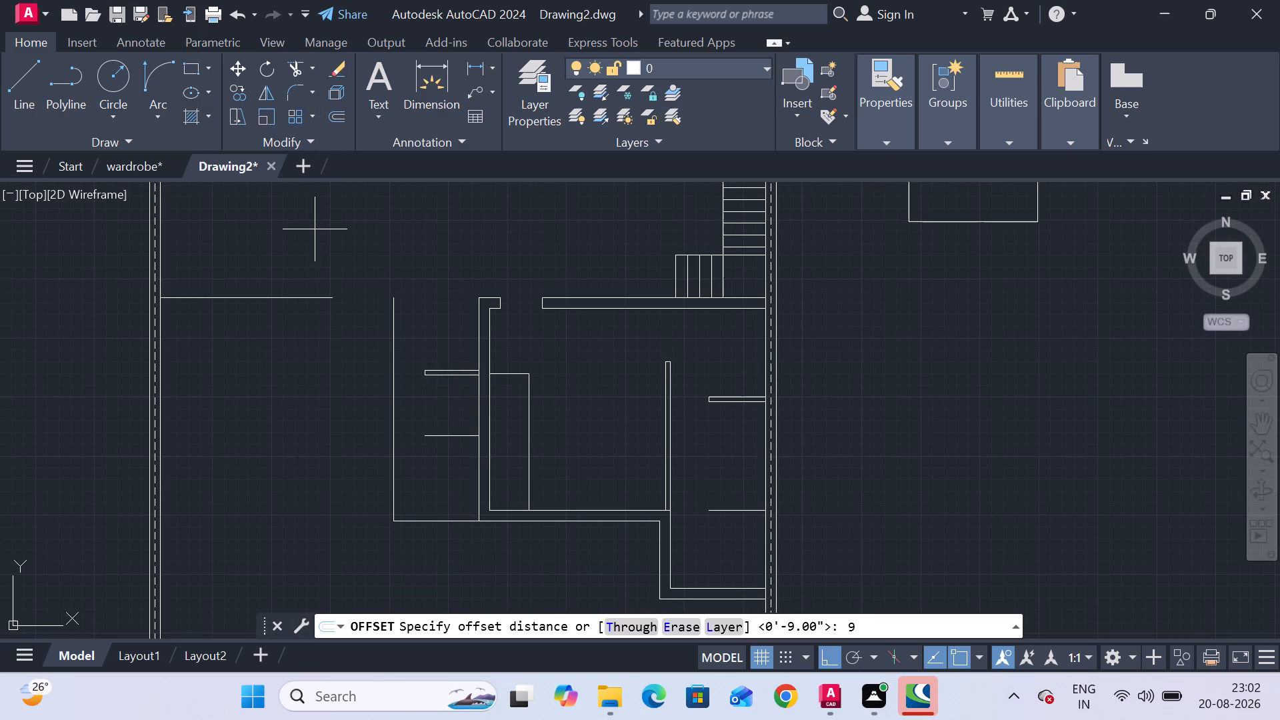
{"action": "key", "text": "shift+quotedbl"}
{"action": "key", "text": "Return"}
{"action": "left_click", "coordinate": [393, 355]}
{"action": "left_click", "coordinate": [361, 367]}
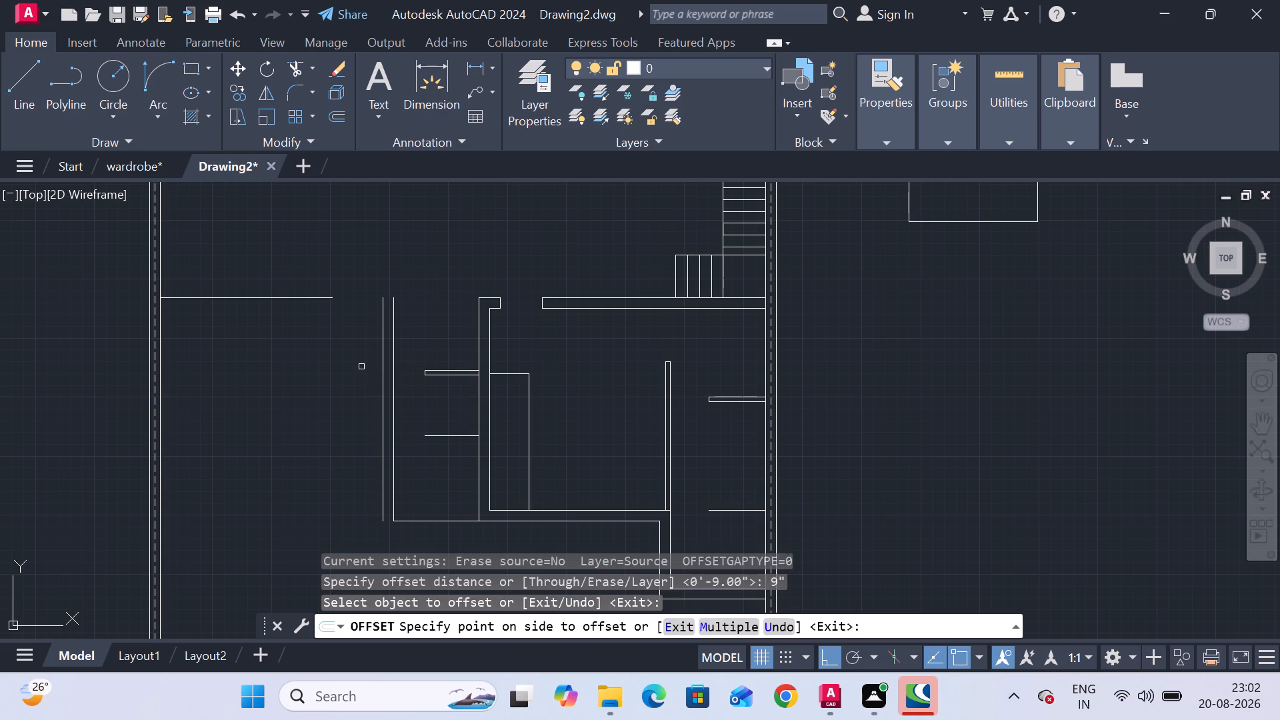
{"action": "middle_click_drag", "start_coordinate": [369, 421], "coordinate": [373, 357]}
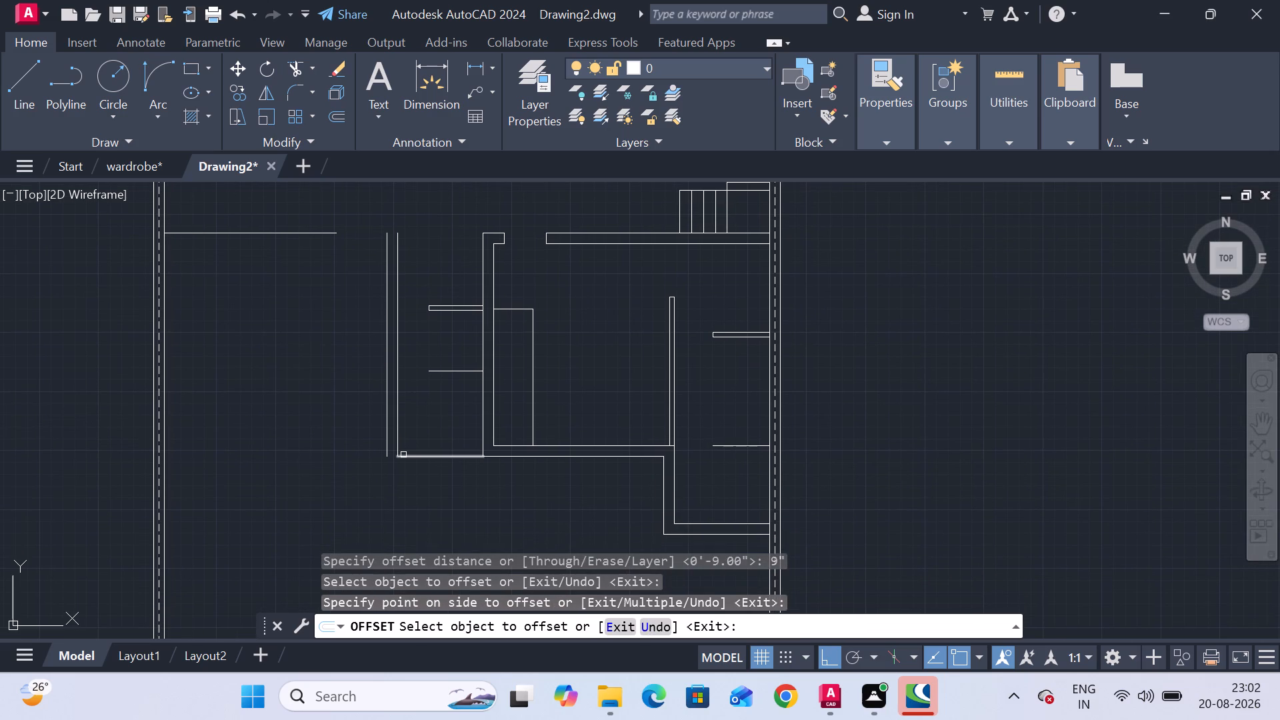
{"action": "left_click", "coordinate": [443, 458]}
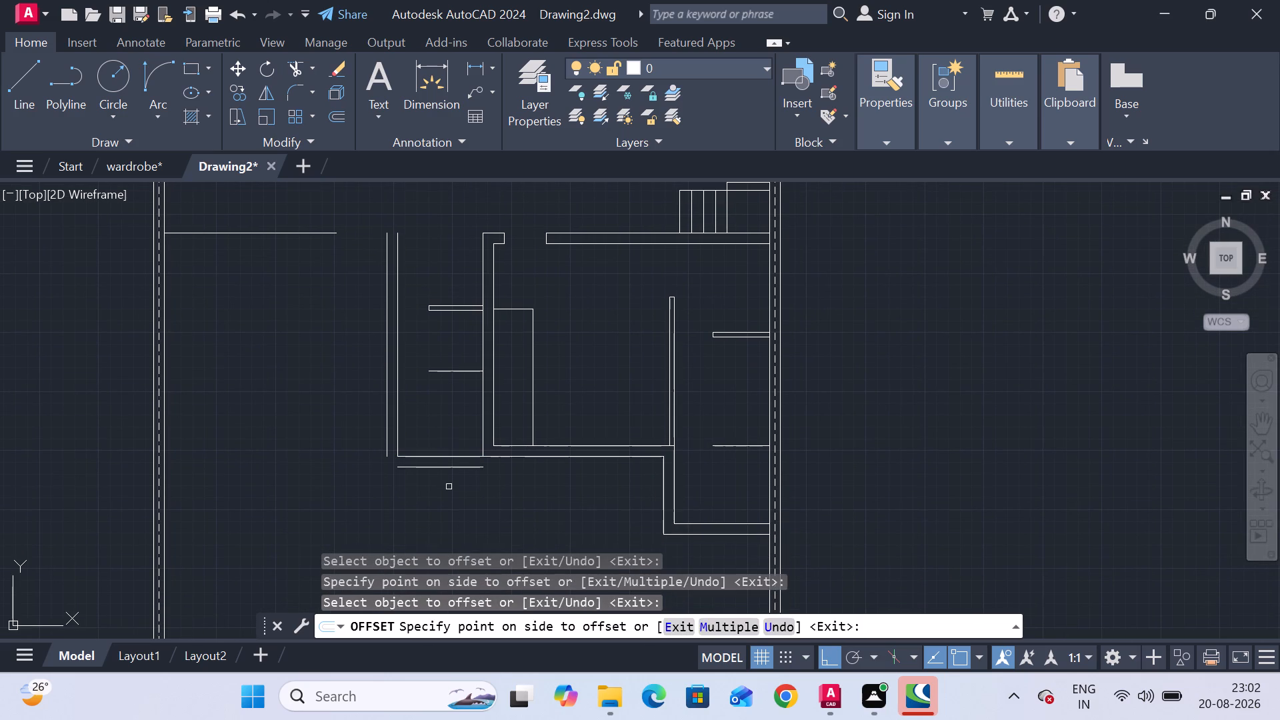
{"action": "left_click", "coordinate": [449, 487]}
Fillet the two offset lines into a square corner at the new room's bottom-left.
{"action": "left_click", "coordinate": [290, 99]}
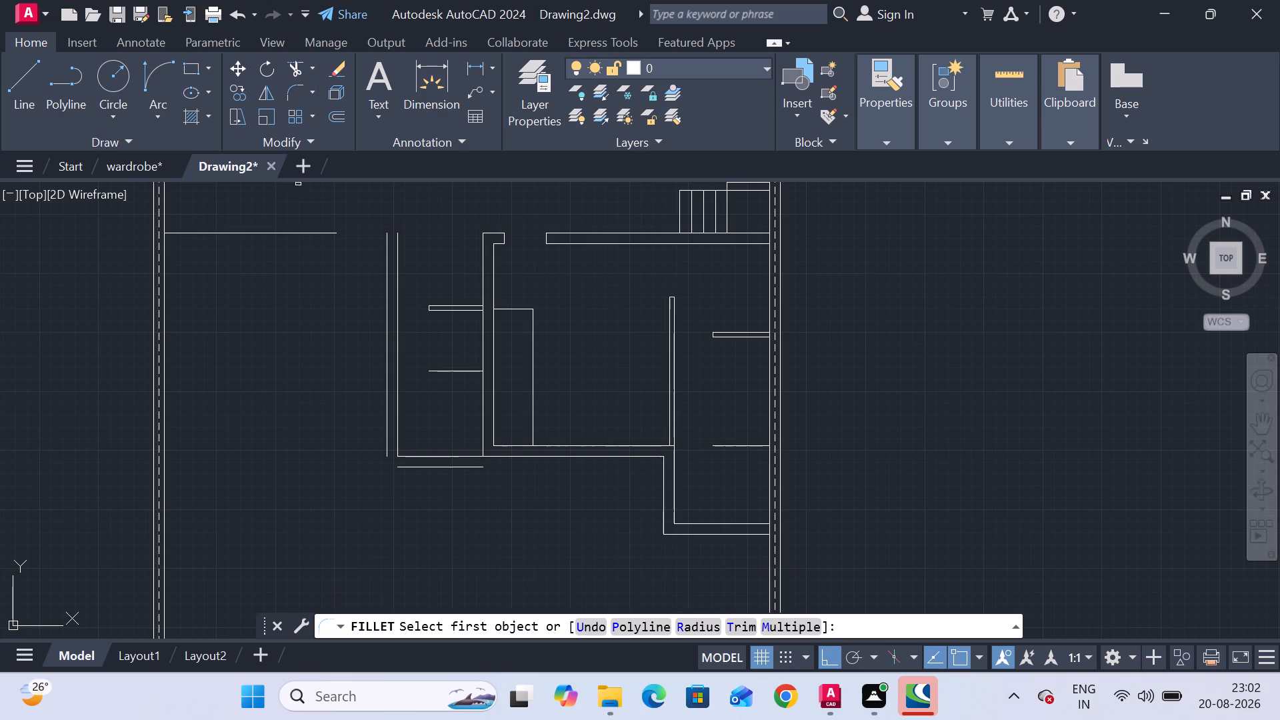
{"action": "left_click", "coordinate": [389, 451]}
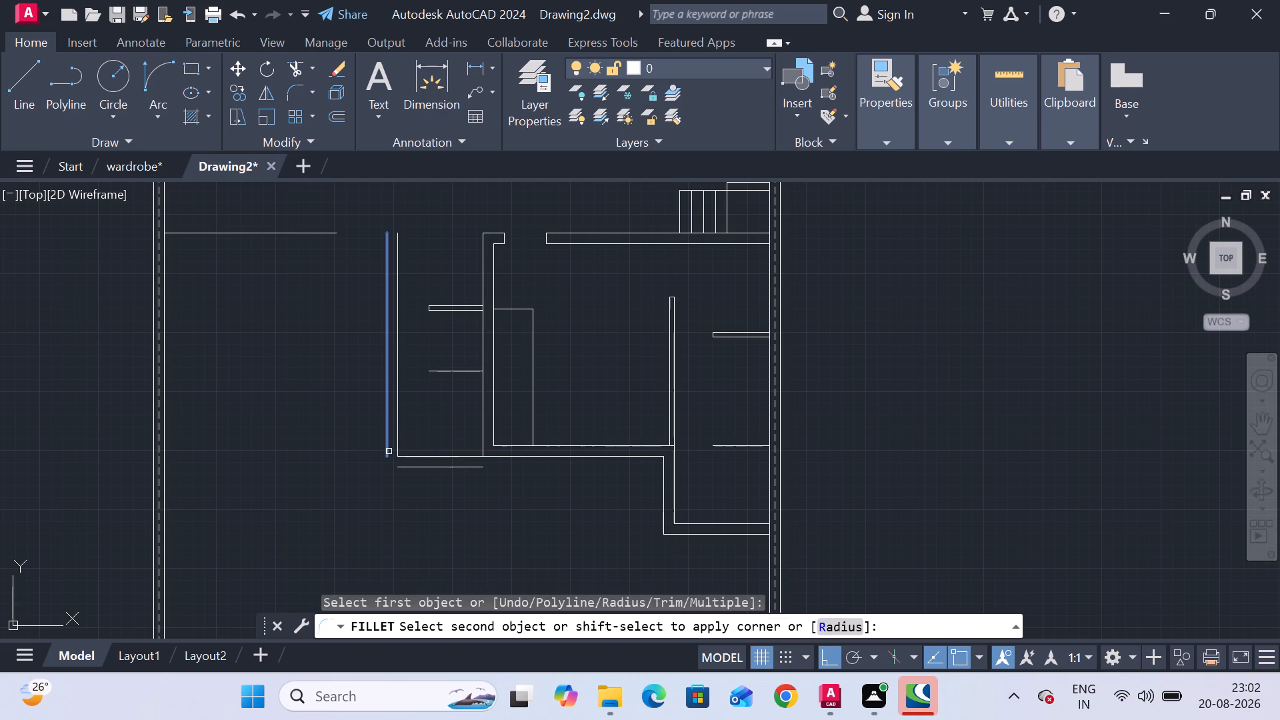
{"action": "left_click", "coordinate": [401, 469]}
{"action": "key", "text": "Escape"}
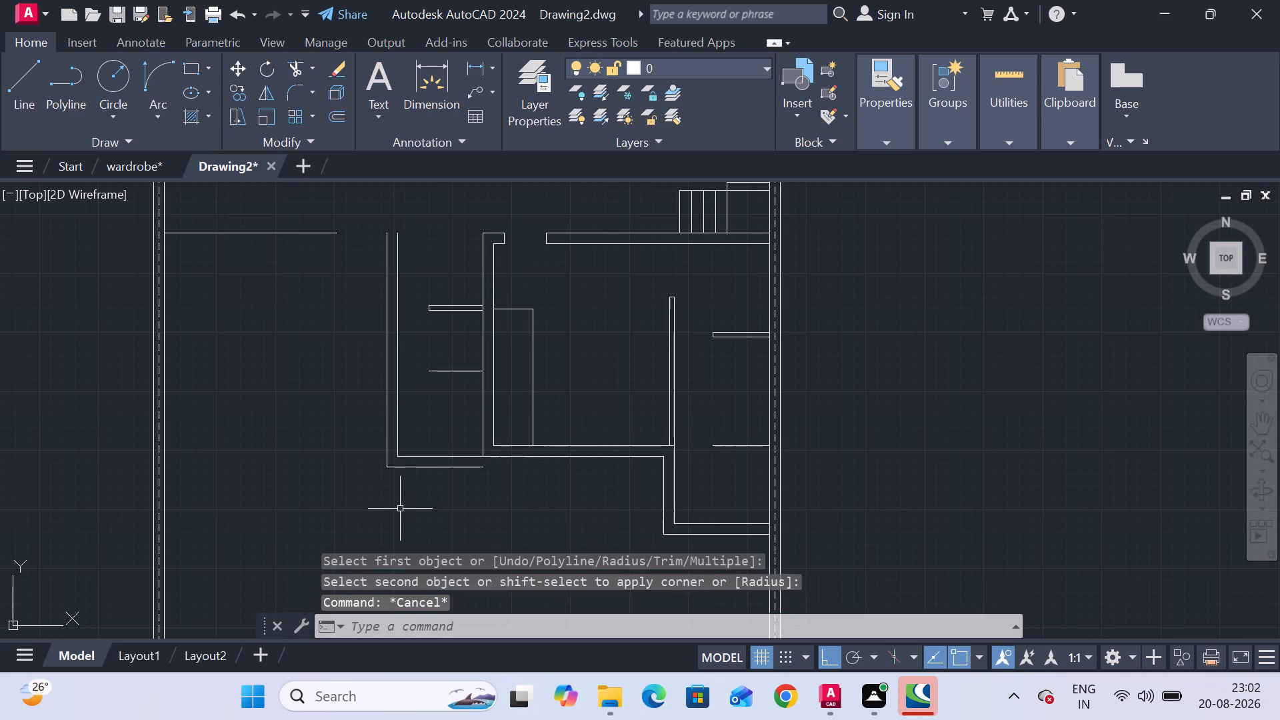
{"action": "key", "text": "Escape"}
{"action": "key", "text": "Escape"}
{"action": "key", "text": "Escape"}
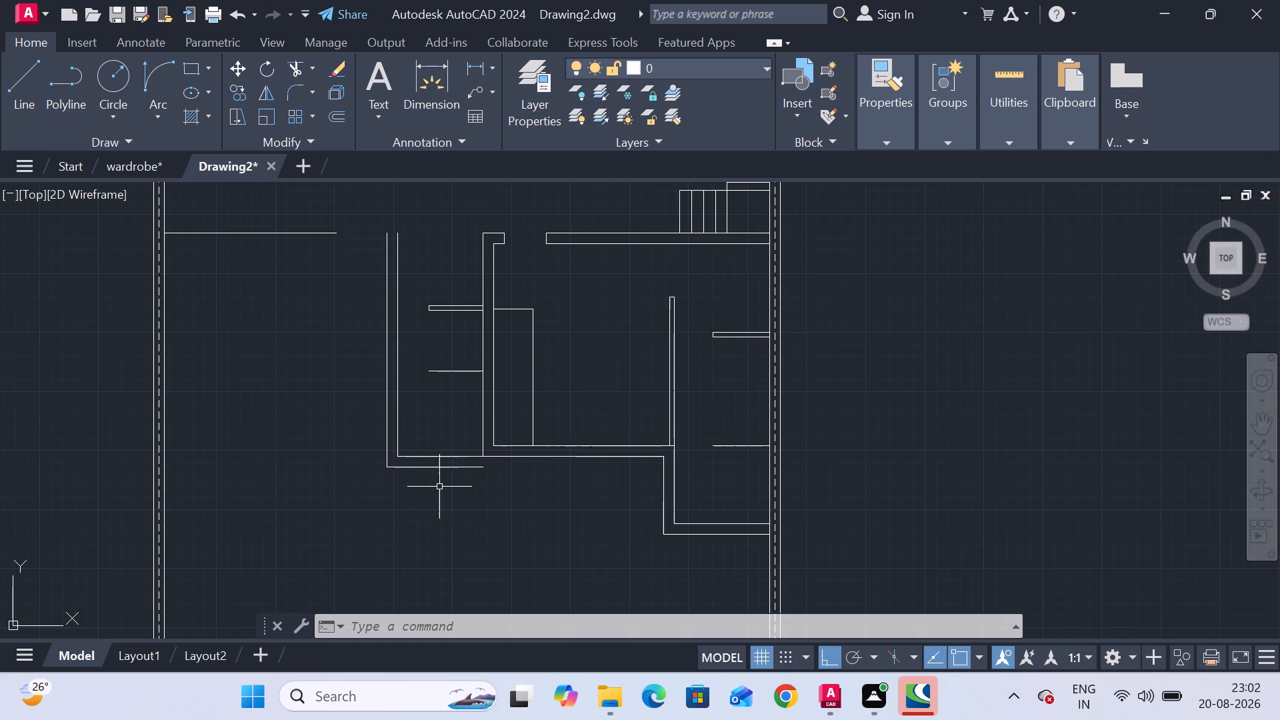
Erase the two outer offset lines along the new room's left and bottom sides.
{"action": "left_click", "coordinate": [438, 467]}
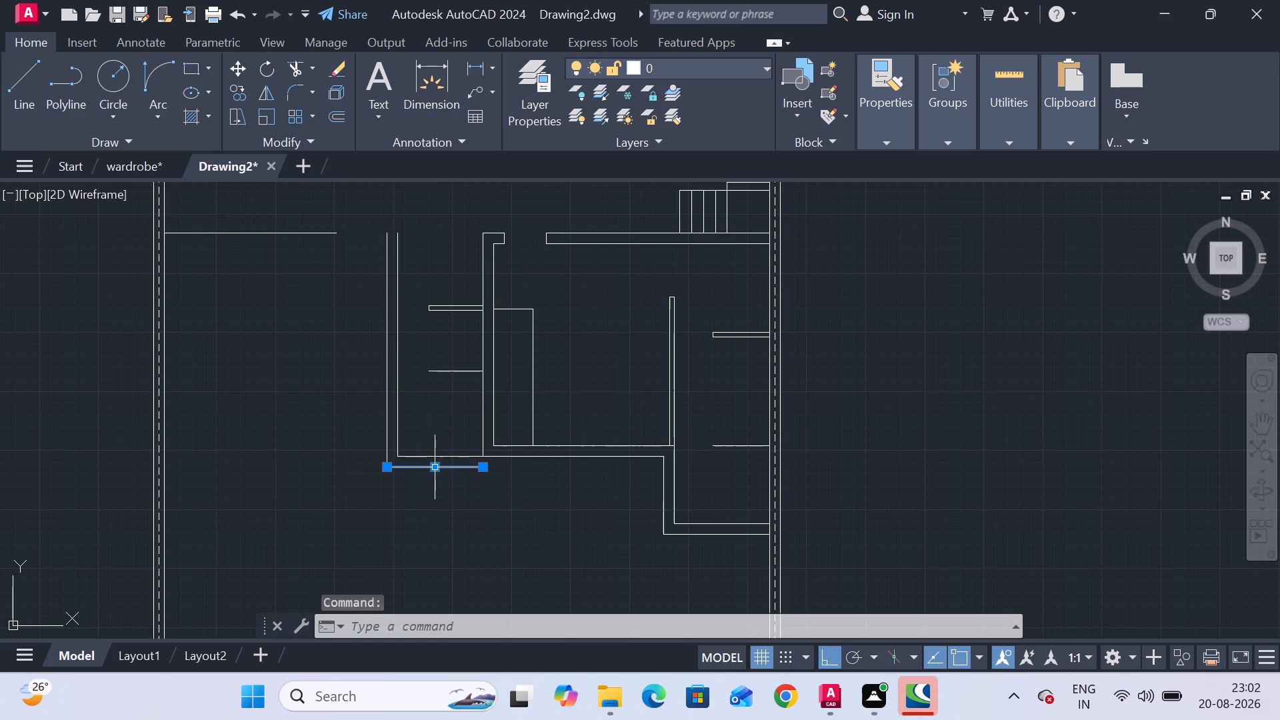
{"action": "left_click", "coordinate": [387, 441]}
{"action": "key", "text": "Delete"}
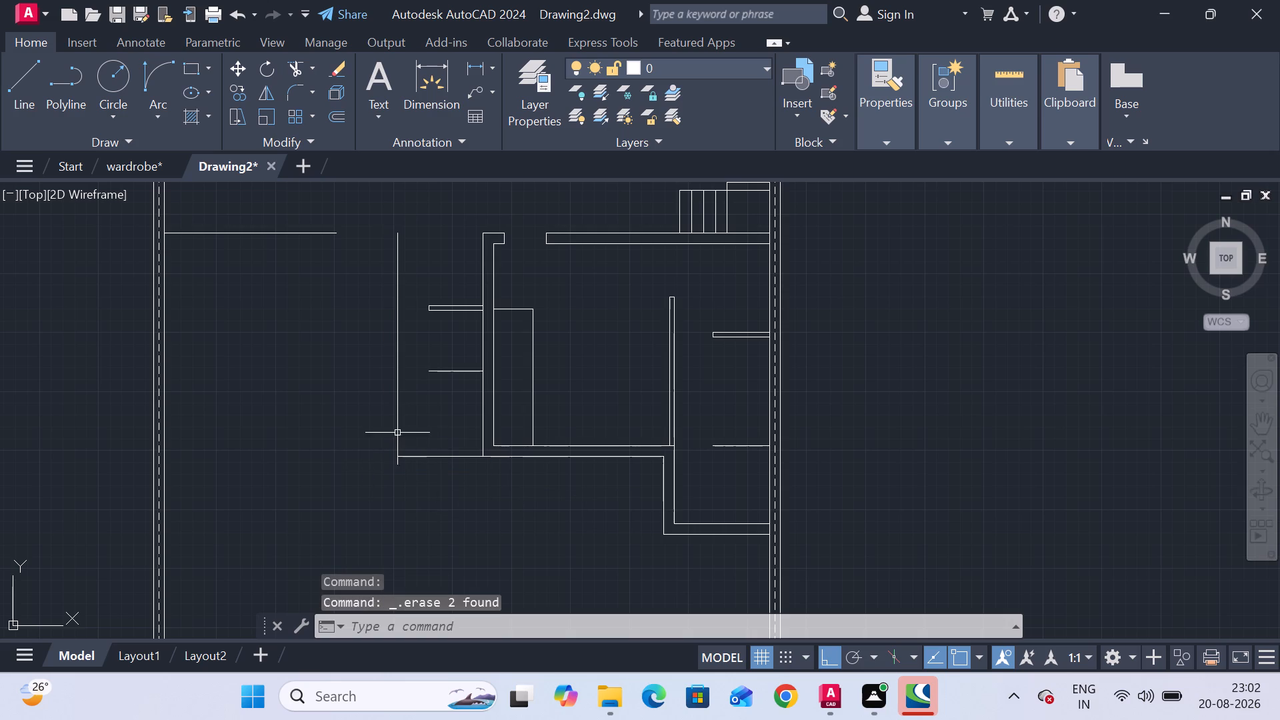
Offset the new room's left and bottom lines inward by 9".
{"action": "left_click", "coordinate": [327, 117]}
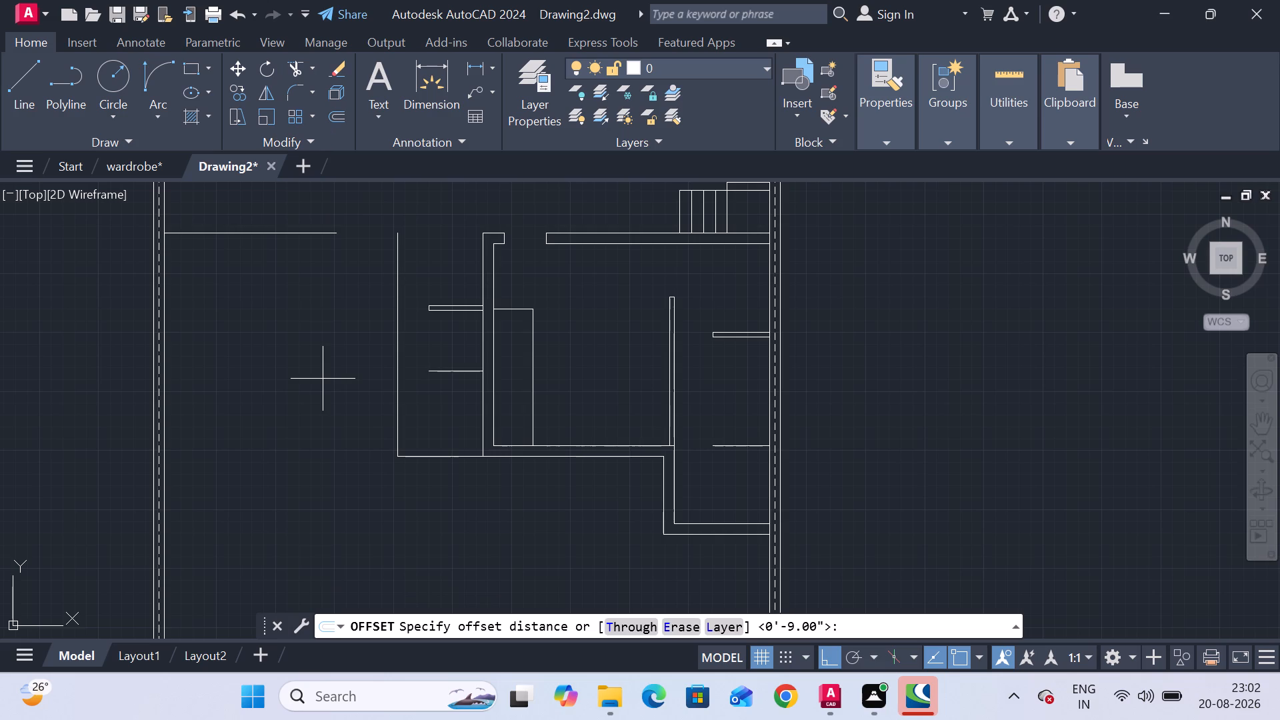
{"action": "key", "text": "Return"}
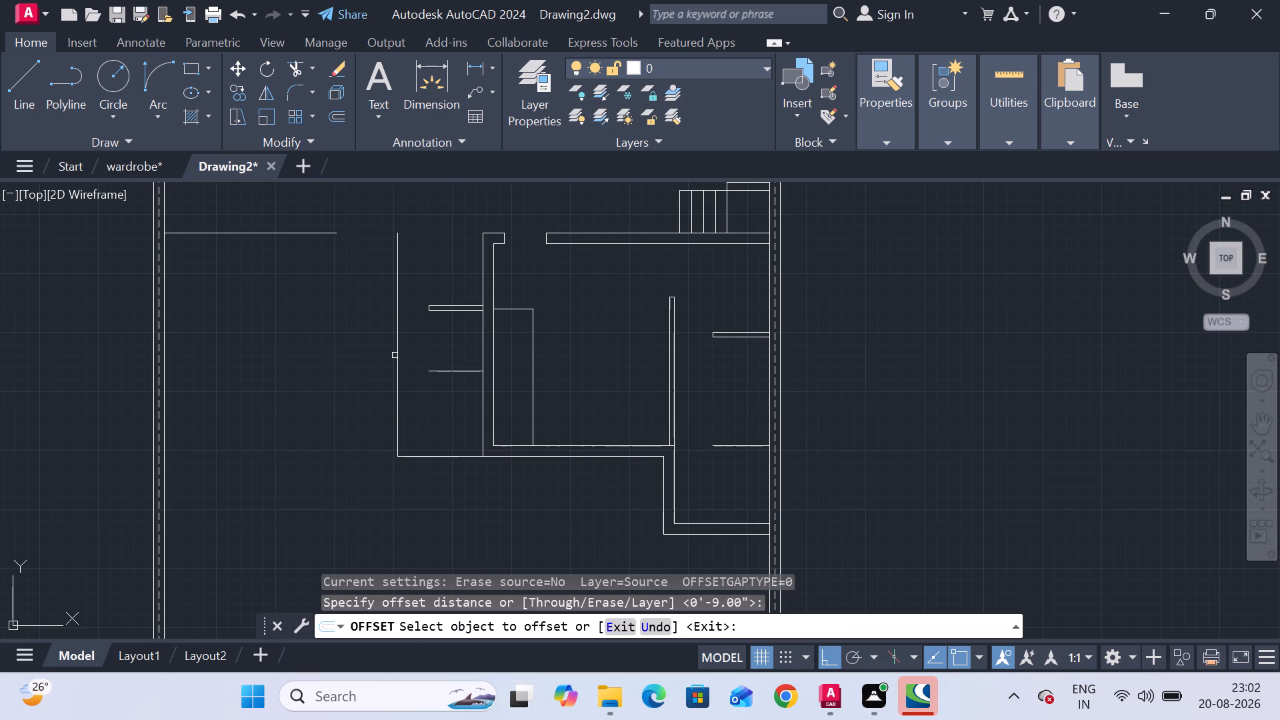
{"action": "left_click", "coordinate": [398, 365]}
{"action": "left_click", "coordinate": [421, 366]}
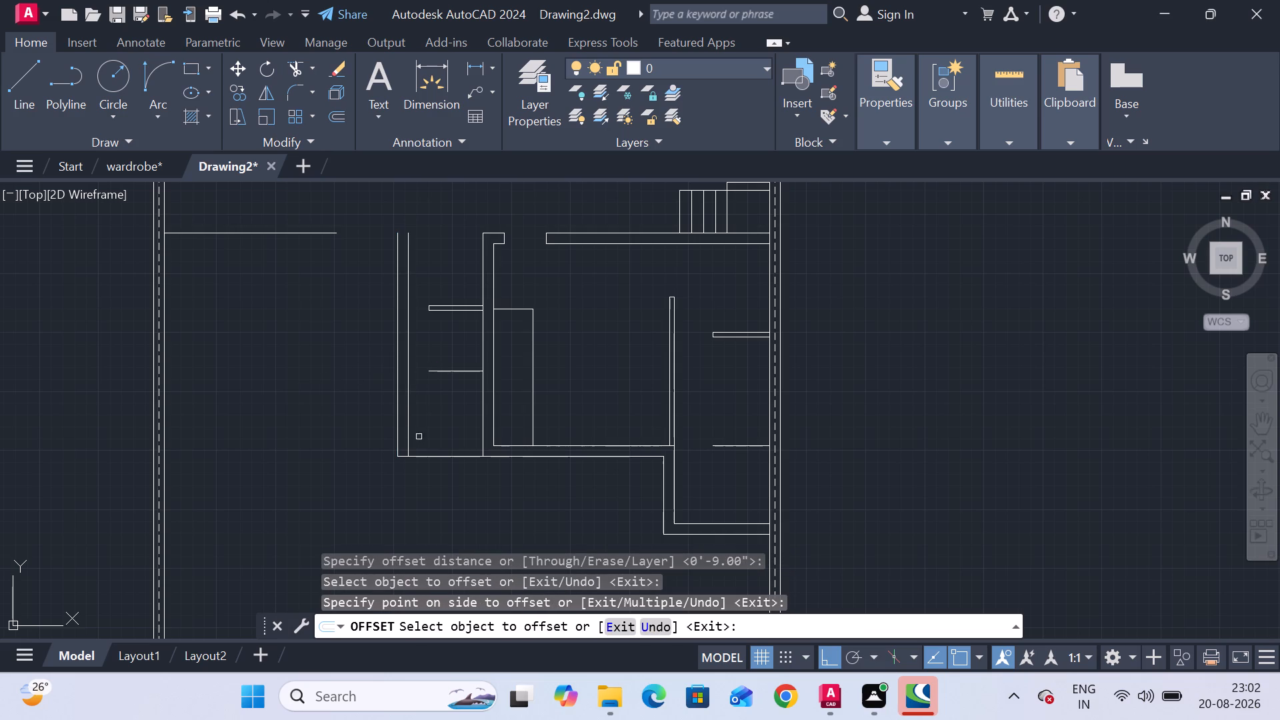
{"action": "left_click", "coordinate": [428, 455]}
{"action": "left_click", "coordinate": [432, 437]}
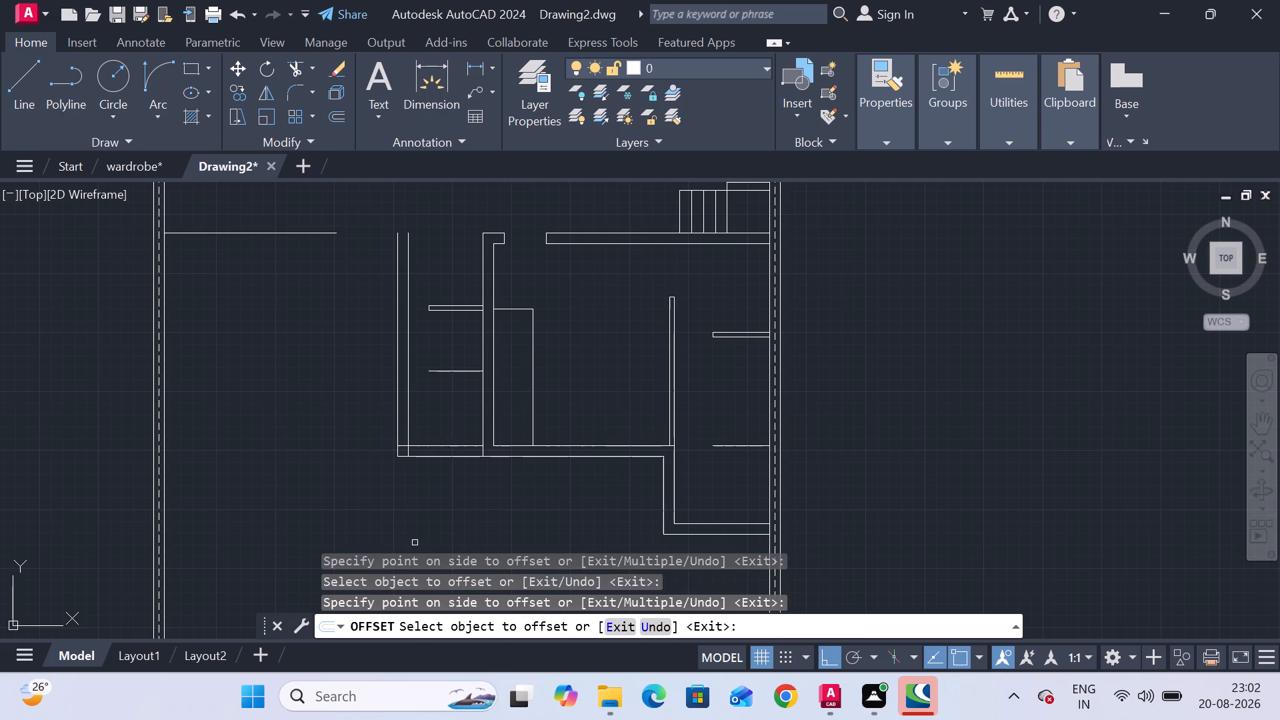
Trim the overlapping wall lines at the new room's bottom-left corner and where the shared wall meets the bottom wall.
{"action": "left_click", "coordinate": [299, 77]}
{"action": "scroll", "coordinate": [395, 466], "scroll_direction": "up", "scroll_amount": 2}
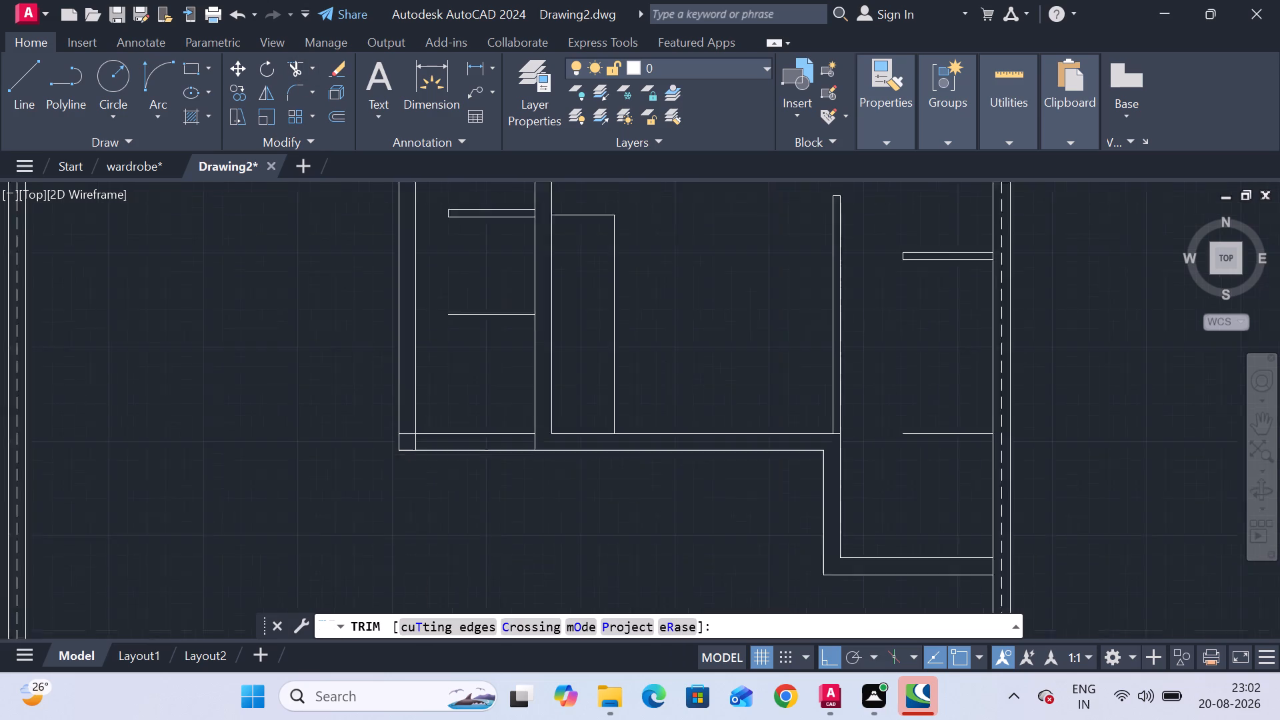
{"action": "scroll", "coordinate": [395, 466], "scroll_direction": "up", "scroll_amount": 2}
{"action": "left_click", "coordinate": [439, 295]}
{"action": "left_click", "coordinate": [439, 388]}
{"action": "left_click", "coordinate": [443, 377]}
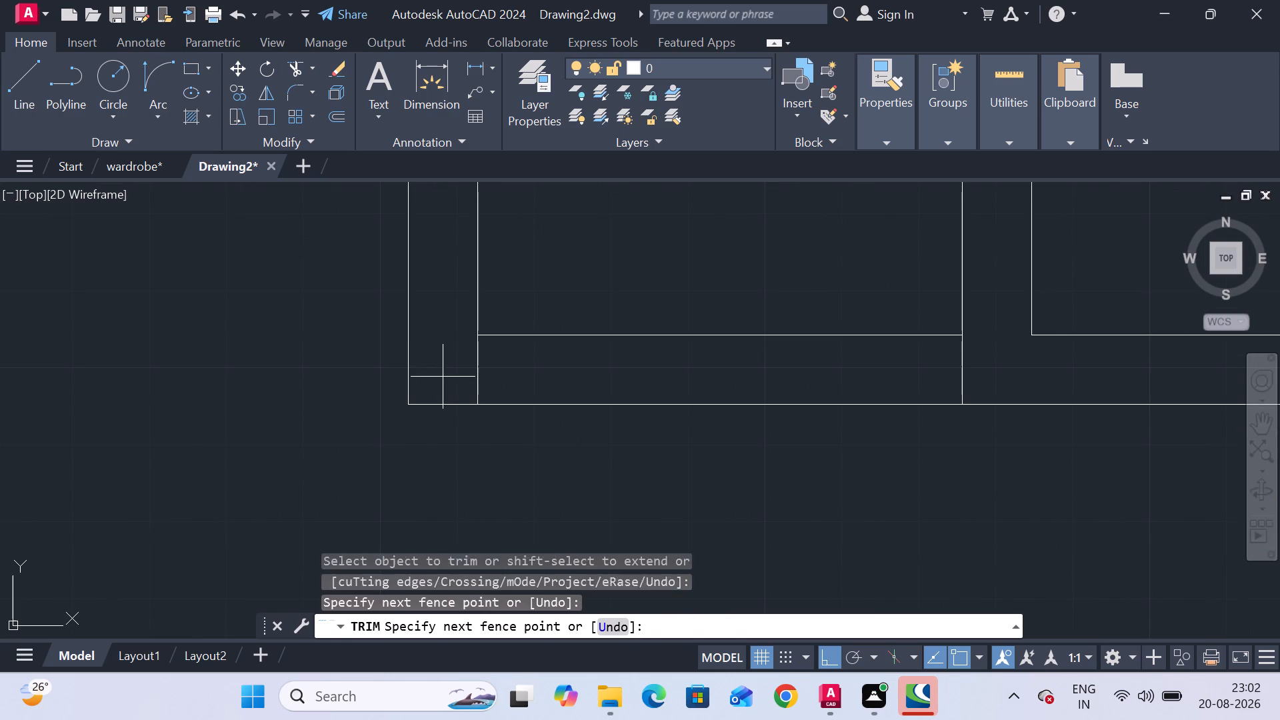
{"action": "left_click", "coordinate": [563, 369]}
{"action": "scroll", "coordinate": [563, 369], "scroll_direction": "down", "scroll_amount": 3}
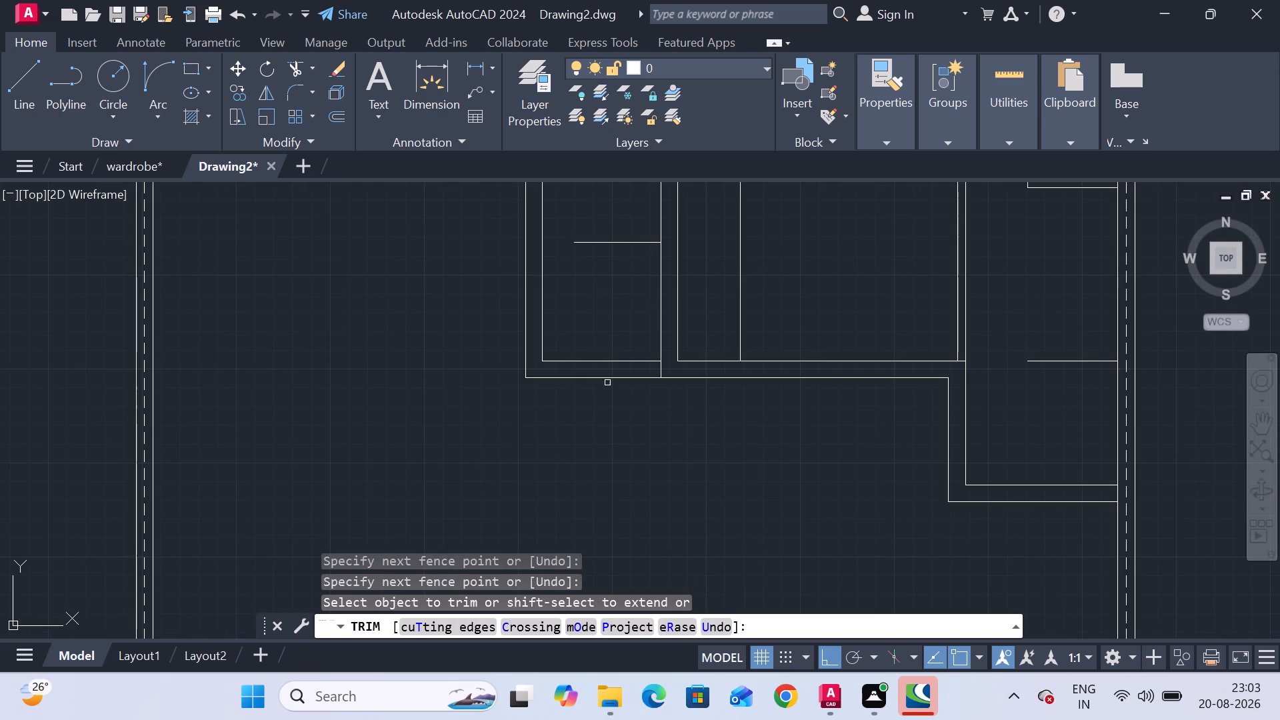
{"action": "scroll", "coordinate": [644, 355], "scroll_direction": "up", "scroll_amount": 3}
{"action": "left_click", "coordinate": [705, 396]}
{"action": "left_click", "coordinate": [664, 403]}
{"action": "scroll", "coordinate": [729, 464], "scroll_direction": "down", "scroll_amount": 3}
{"action": "middle_click_drag", "start_coordinate": [744, 479], "coordinate": [673, 485]}
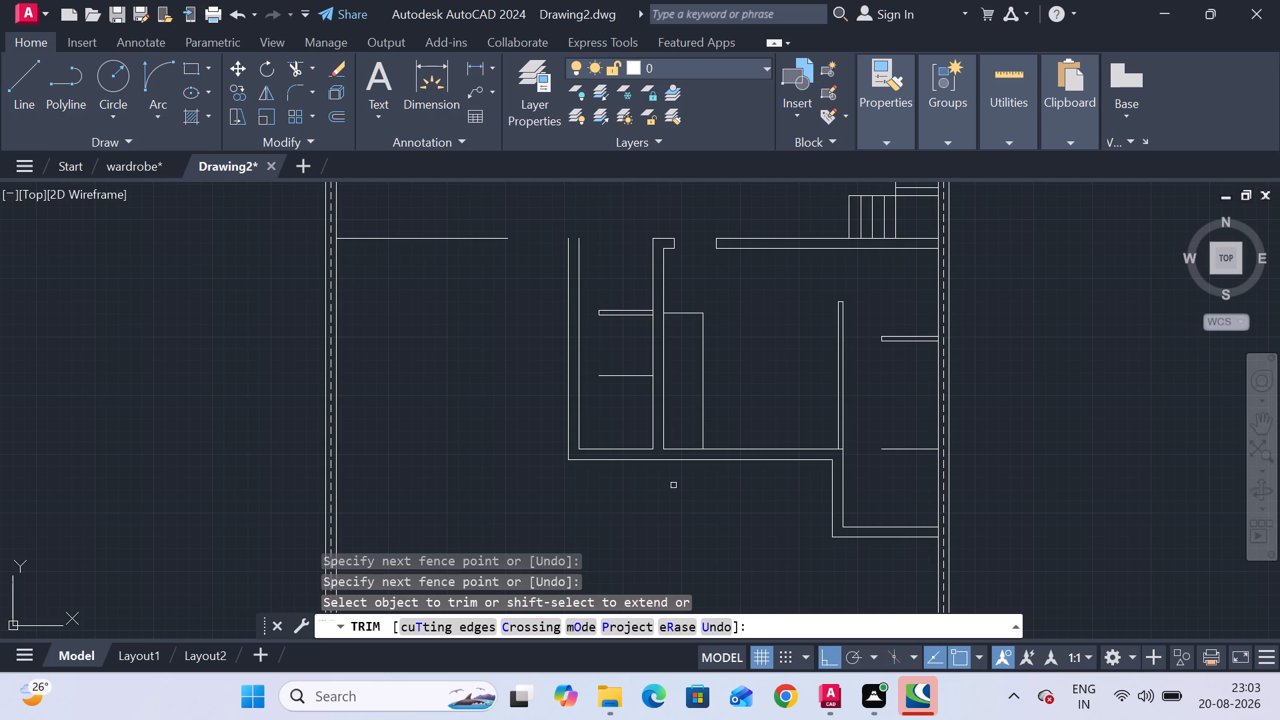
{"action": "key", "text": "Escape"}
{"action": "key", "text": "Escape"}
{"action": "key", "text": "Escape"}
{"action": "key", "text": "Escape"}
{"action": "key", "text": "Escape"}
{"action": "key", "text": "Escape"}
Draw a short line closing the open upper end of the new room's left wall.
{"action": "left_click", "coordinate": [37, 110]}
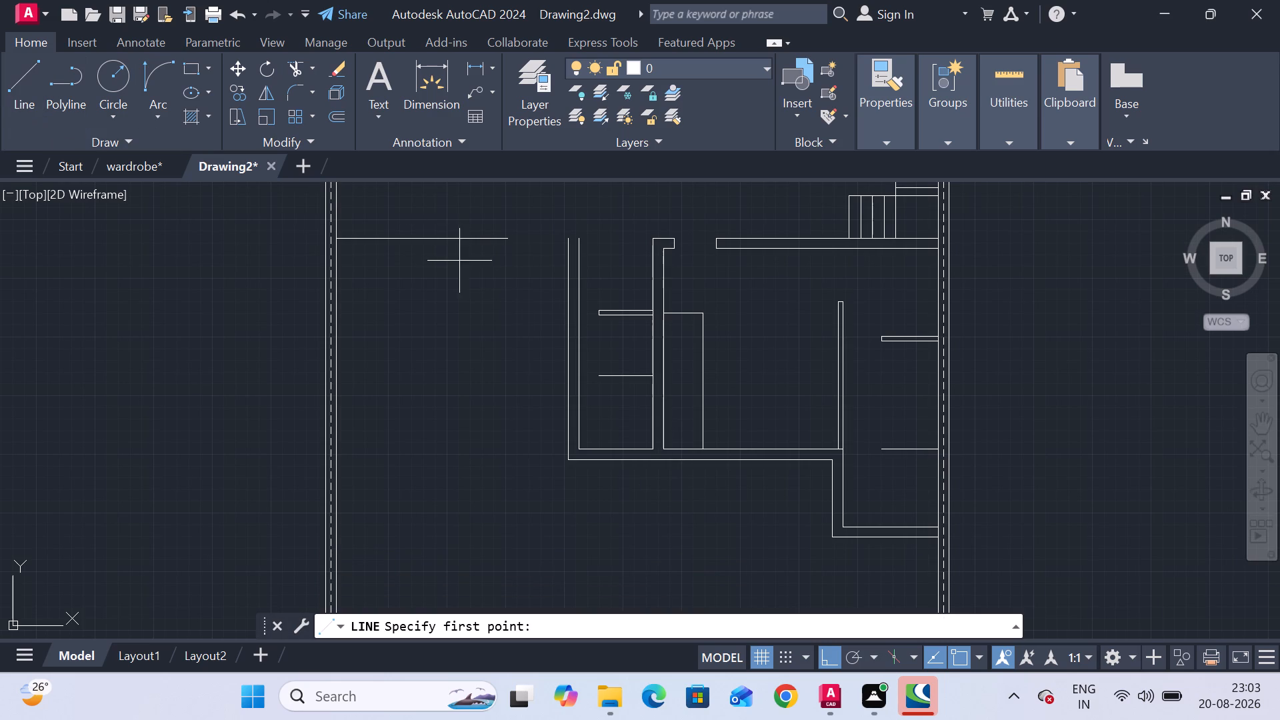
{"action": "scroll", "coordinate": [581, 233], "scroll_direction": "up", "scroll_amount": 4}
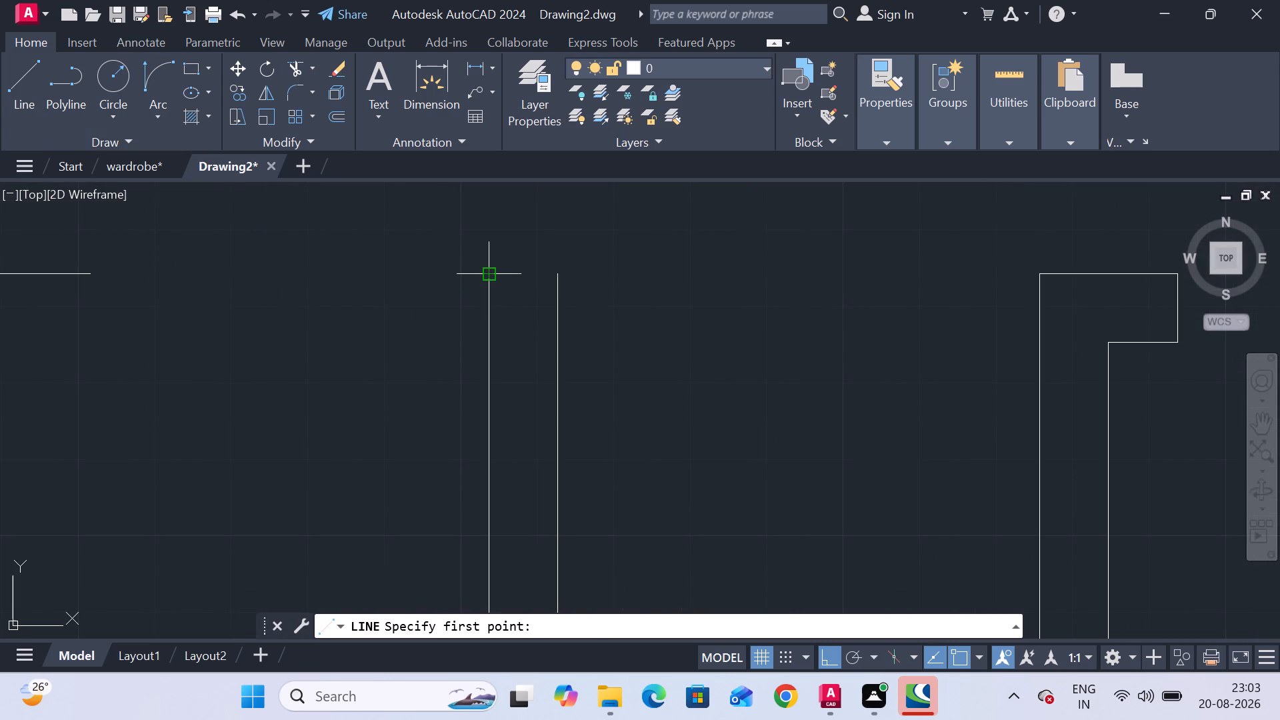
{"action": "left_click", "coordinate": [487, 274]}
{"action": "left_click", "coordinate": [561, 277]}
{"action": "key", "text": "Escape"}
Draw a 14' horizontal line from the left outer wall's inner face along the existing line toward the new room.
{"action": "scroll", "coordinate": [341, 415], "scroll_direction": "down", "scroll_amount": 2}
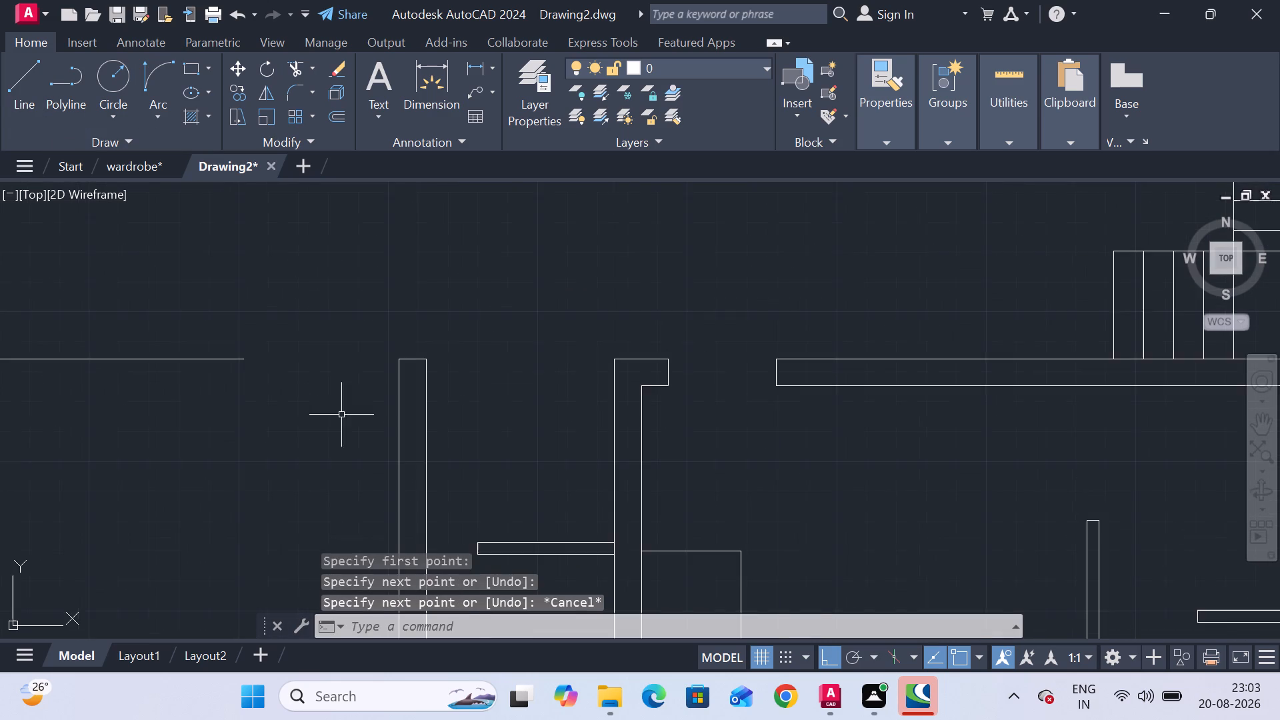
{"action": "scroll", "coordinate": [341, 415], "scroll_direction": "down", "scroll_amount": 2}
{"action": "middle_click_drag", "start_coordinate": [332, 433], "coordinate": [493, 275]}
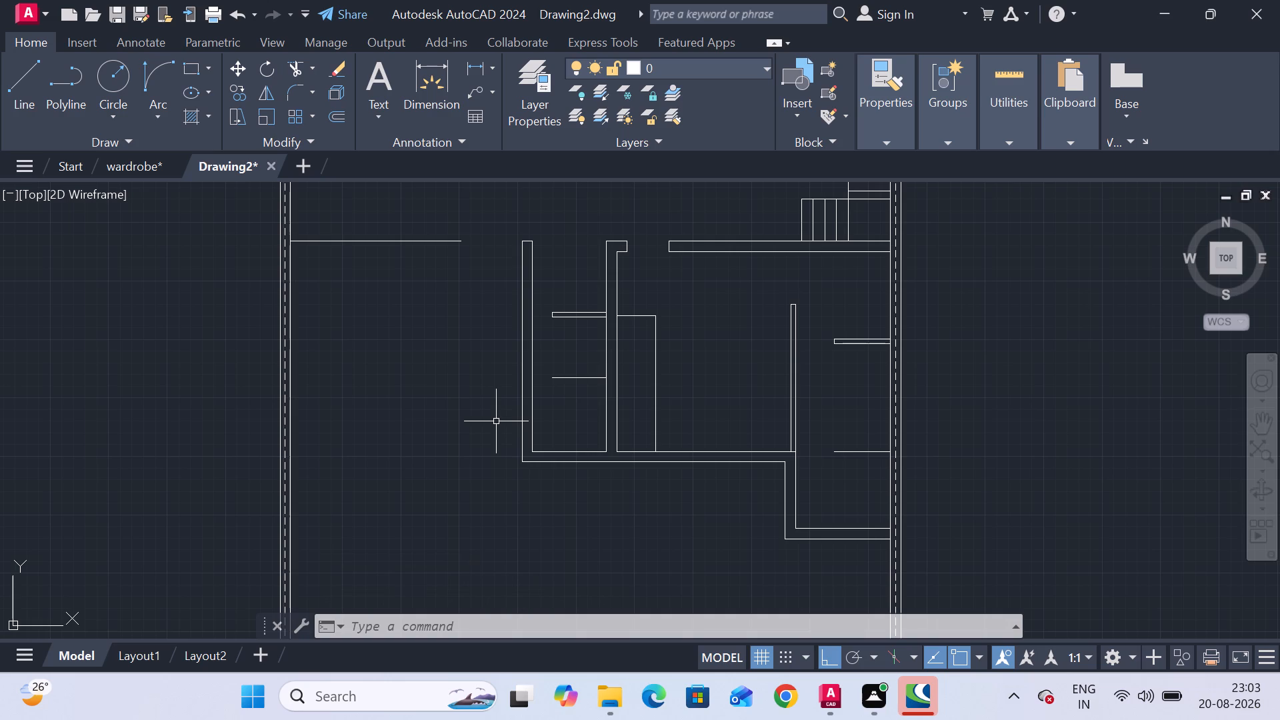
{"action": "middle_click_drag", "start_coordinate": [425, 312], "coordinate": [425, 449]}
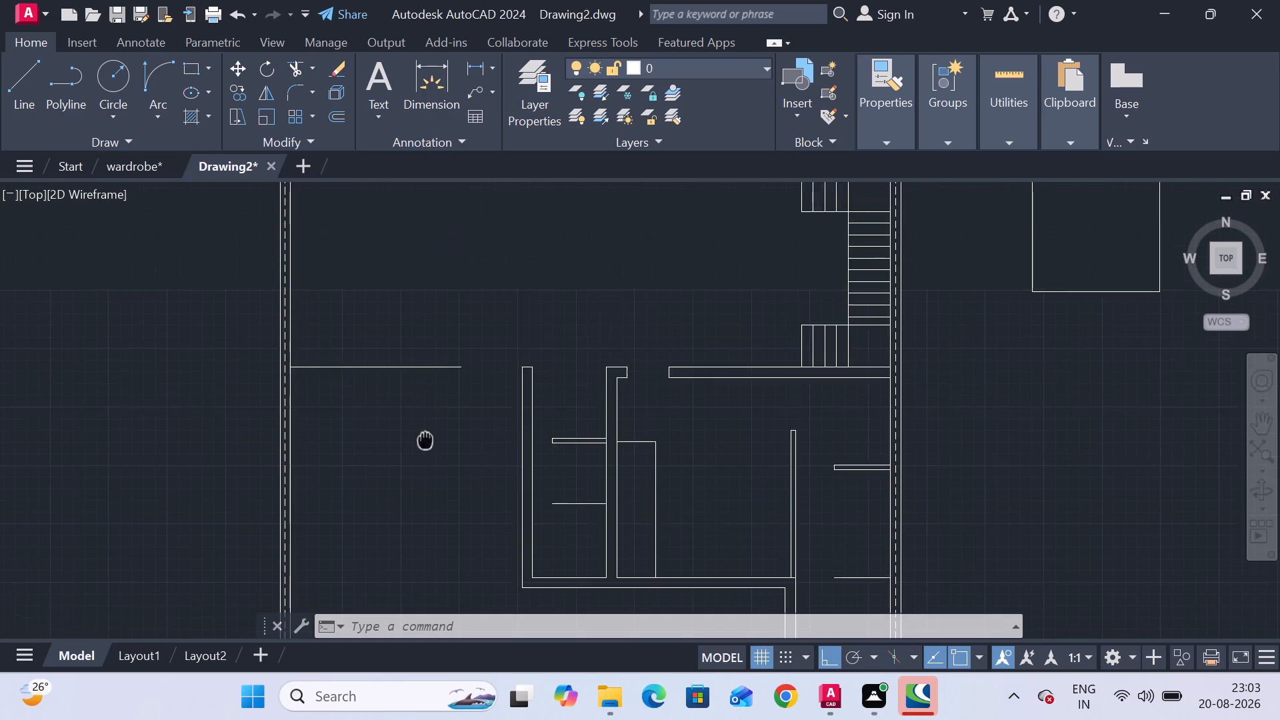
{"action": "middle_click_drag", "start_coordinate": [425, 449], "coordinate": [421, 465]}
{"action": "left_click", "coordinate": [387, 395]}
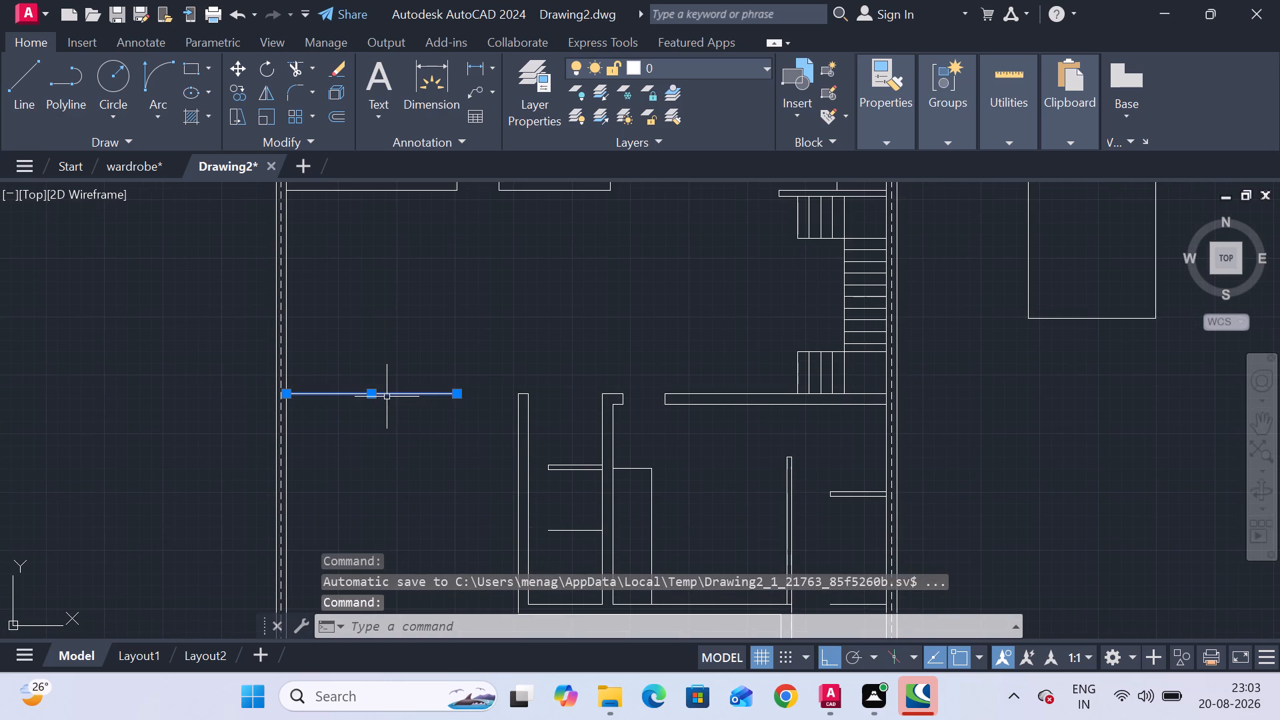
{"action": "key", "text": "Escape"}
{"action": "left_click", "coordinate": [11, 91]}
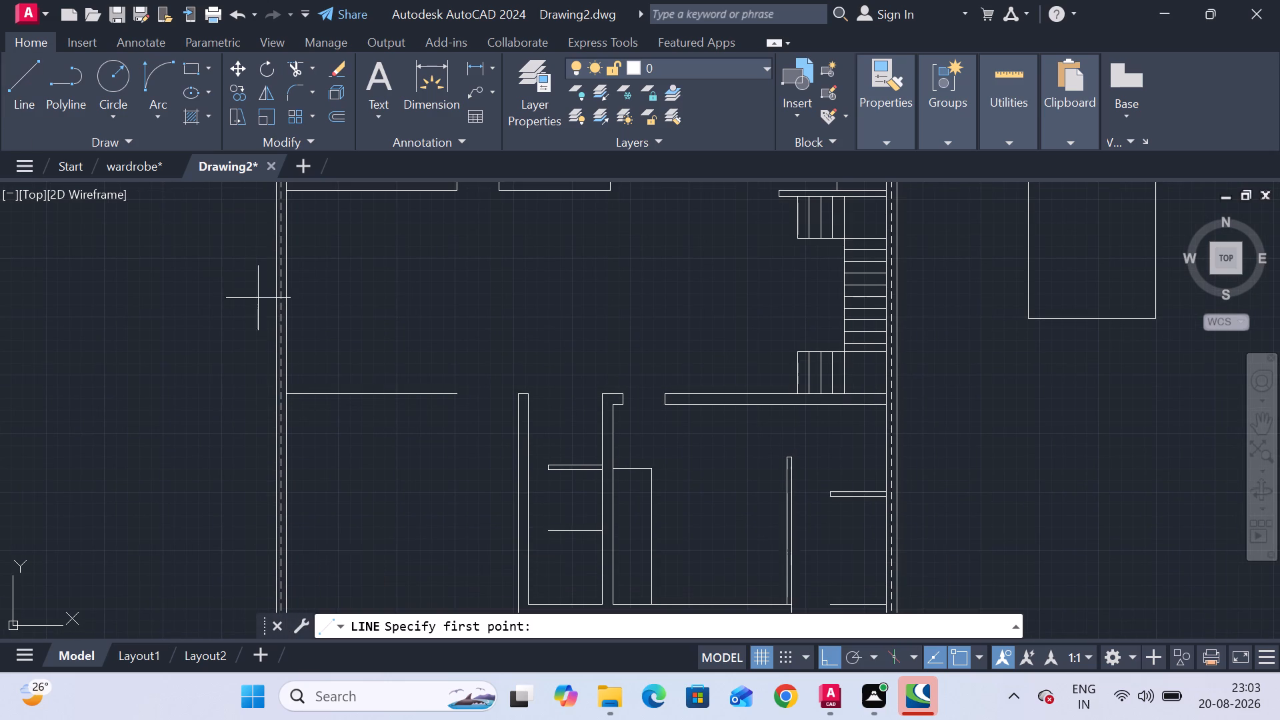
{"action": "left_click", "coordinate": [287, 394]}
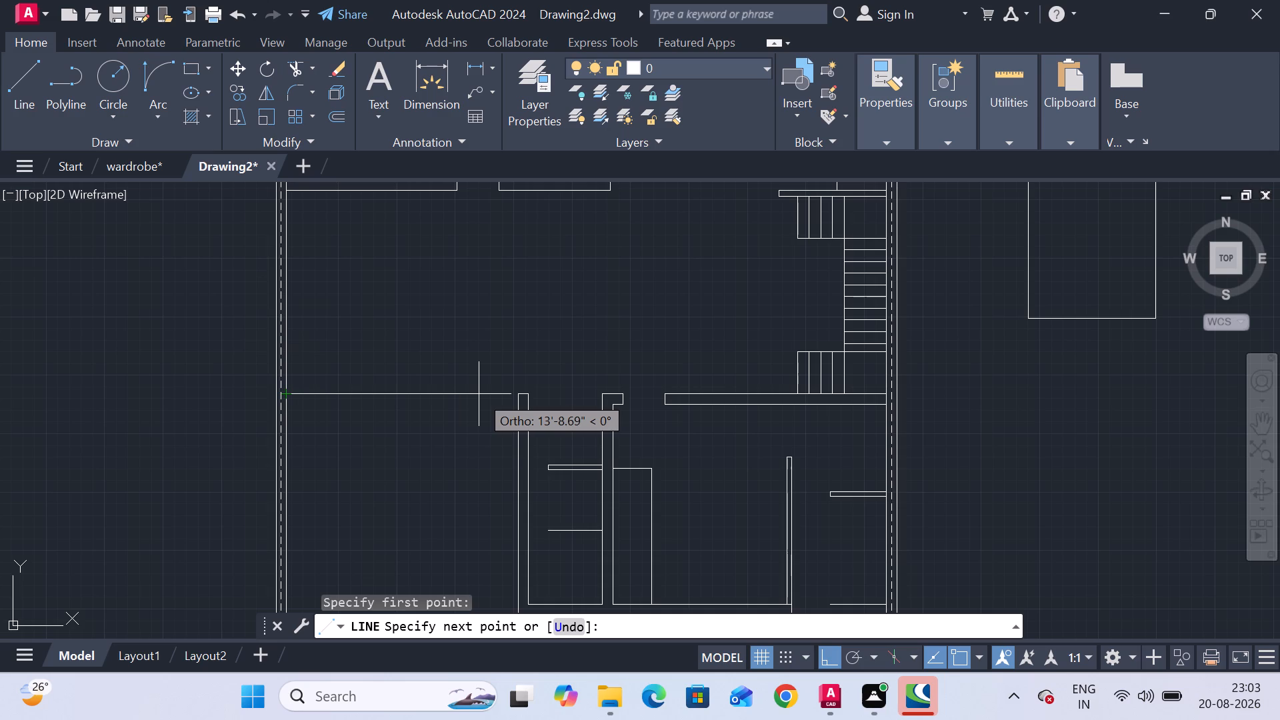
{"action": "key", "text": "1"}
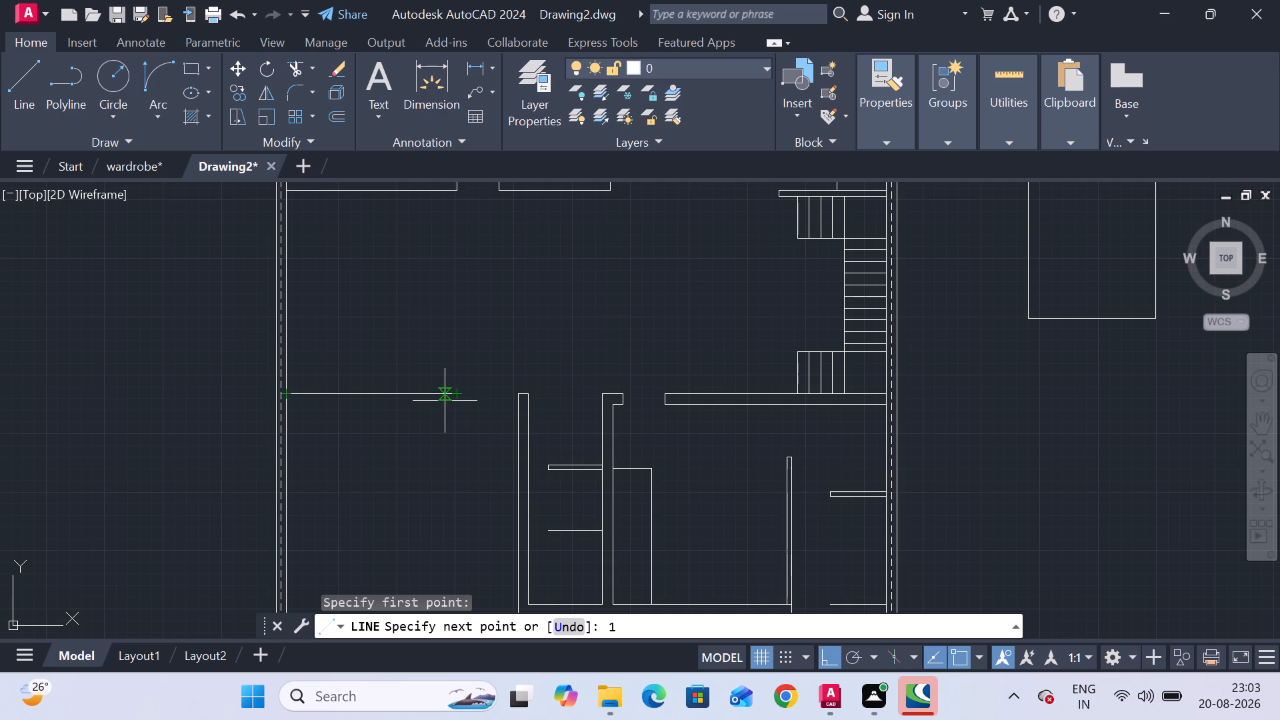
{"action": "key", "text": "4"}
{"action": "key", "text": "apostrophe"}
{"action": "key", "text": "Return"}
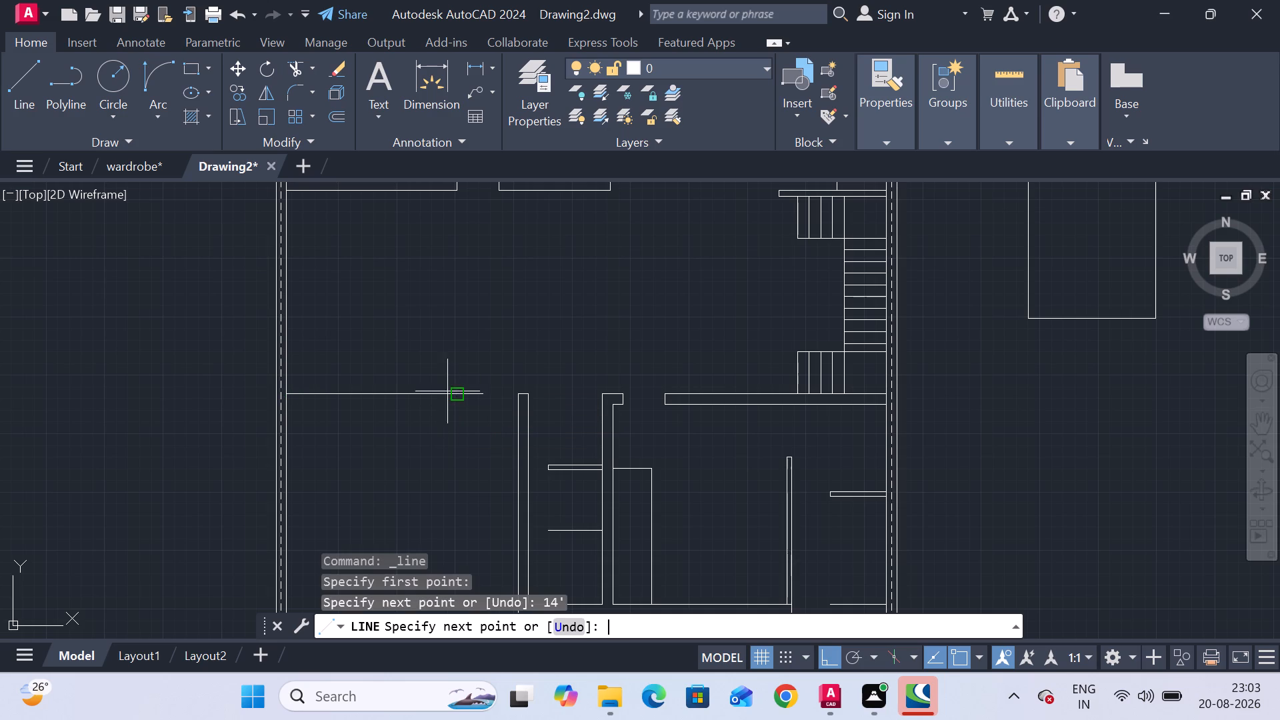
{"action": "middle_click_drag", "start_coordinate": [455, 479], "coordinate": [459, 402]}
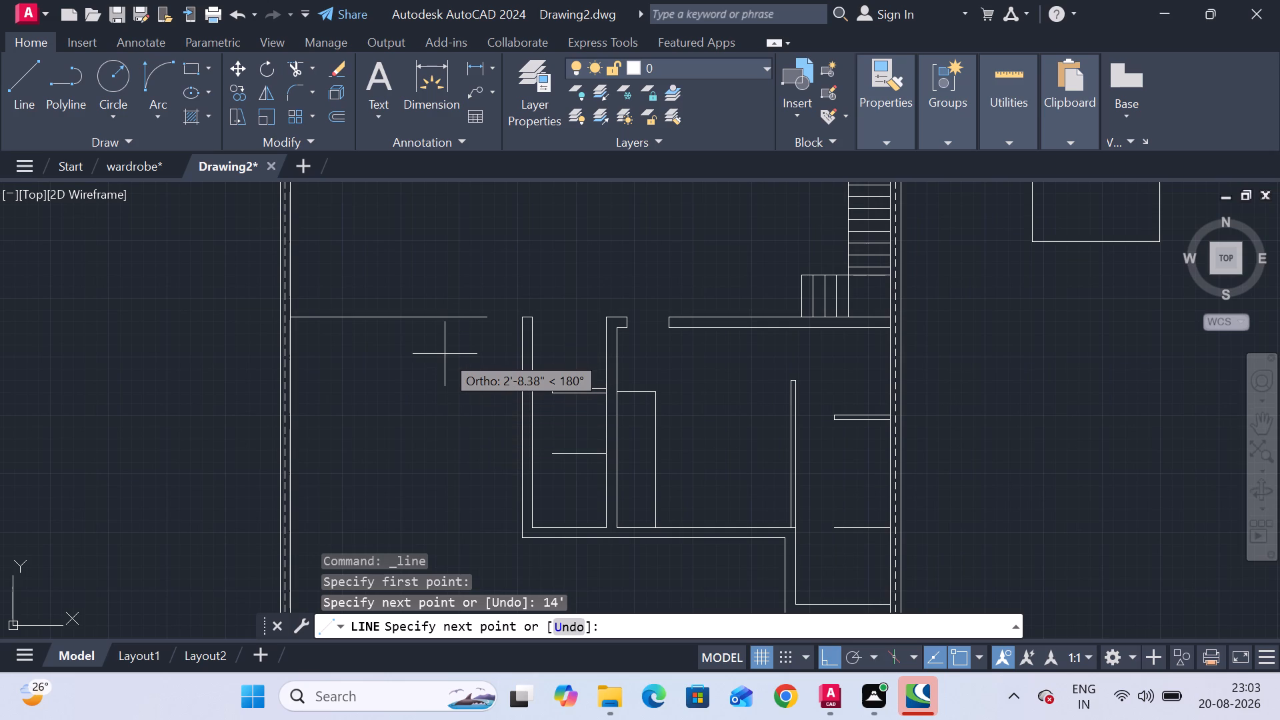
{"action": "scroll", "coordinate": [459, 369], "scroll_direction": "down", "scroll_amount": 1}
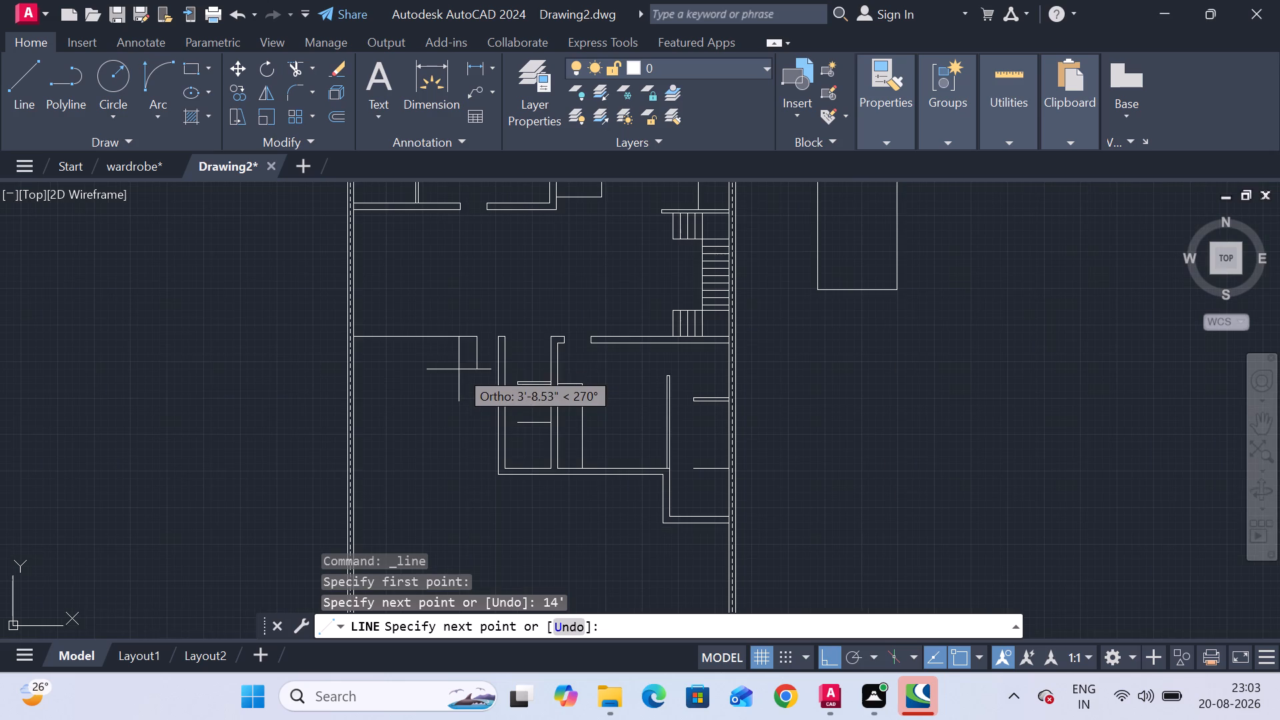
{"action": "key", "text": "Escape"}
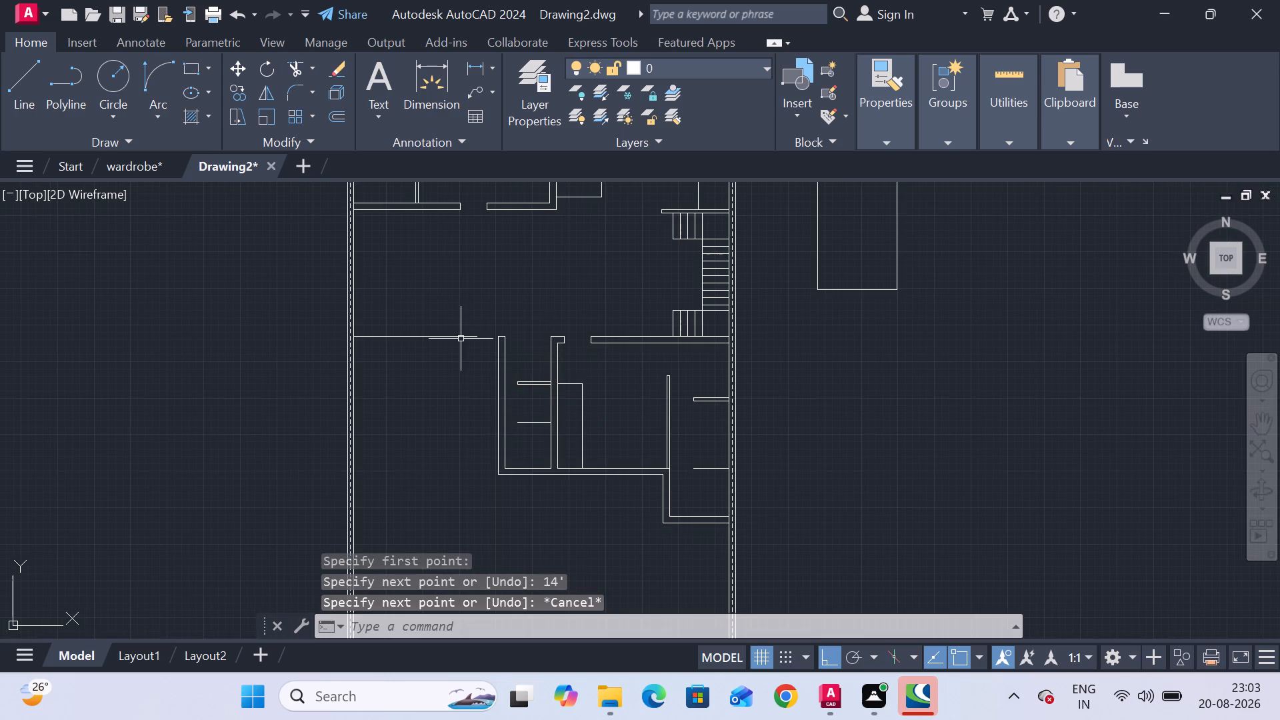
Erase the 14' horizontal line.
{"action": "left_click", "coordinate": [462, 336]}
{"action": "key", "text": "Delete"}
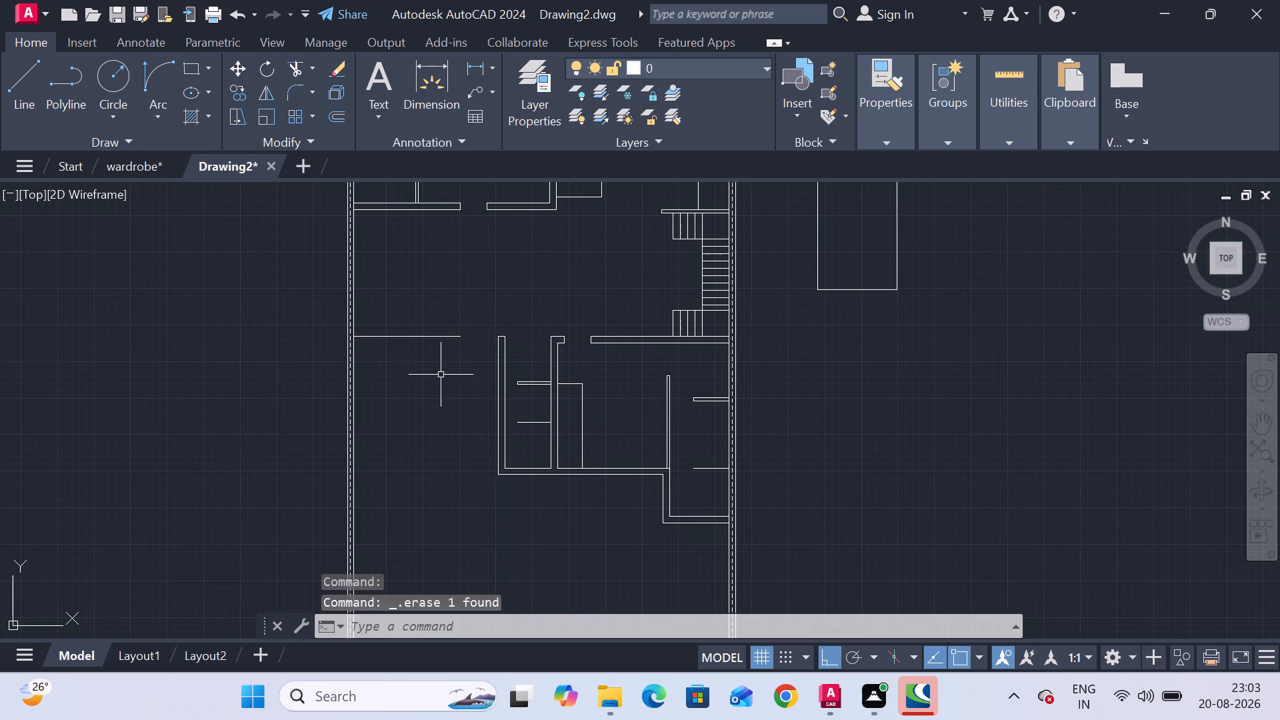
Make the left horizontal line a 9" thick wall by drawing its end cap and lower face back to the outer wall.
{"action": "scroll", "coordinate": [427, 297], "scroll_direction": "up", "scroll_amount": 1}
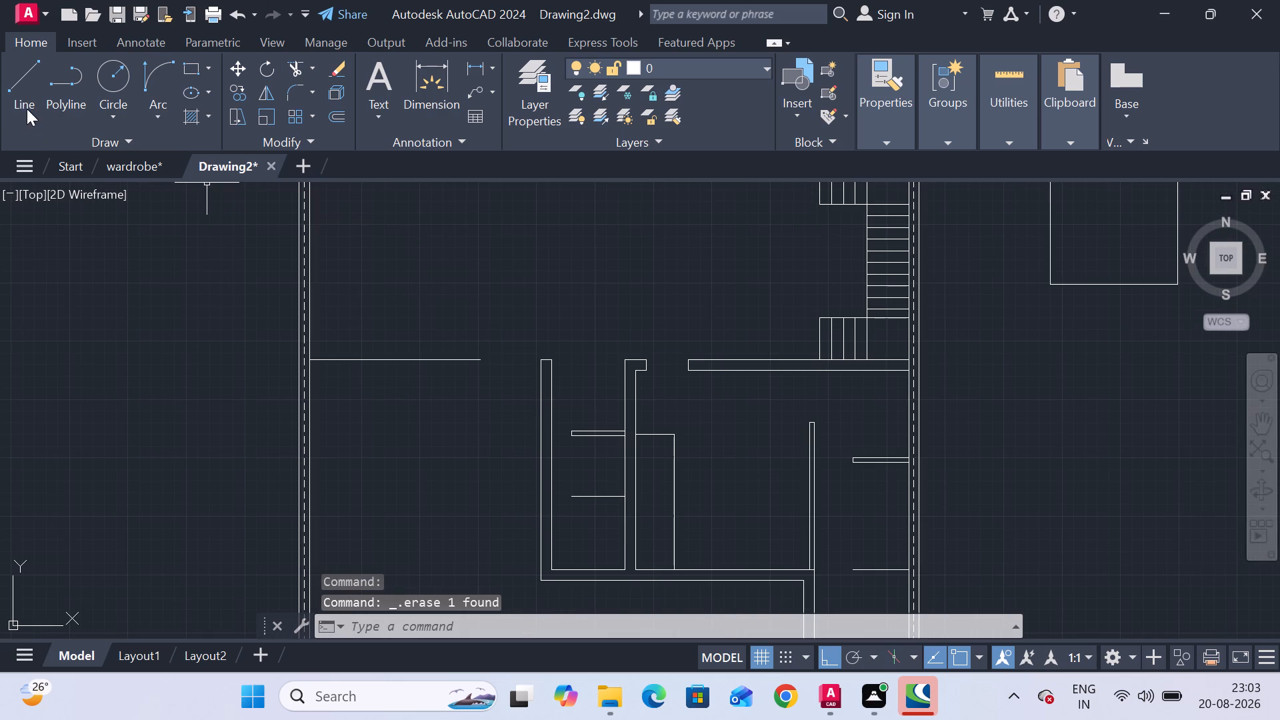
{"action": "left_click", "coordinate": [27, 109]}
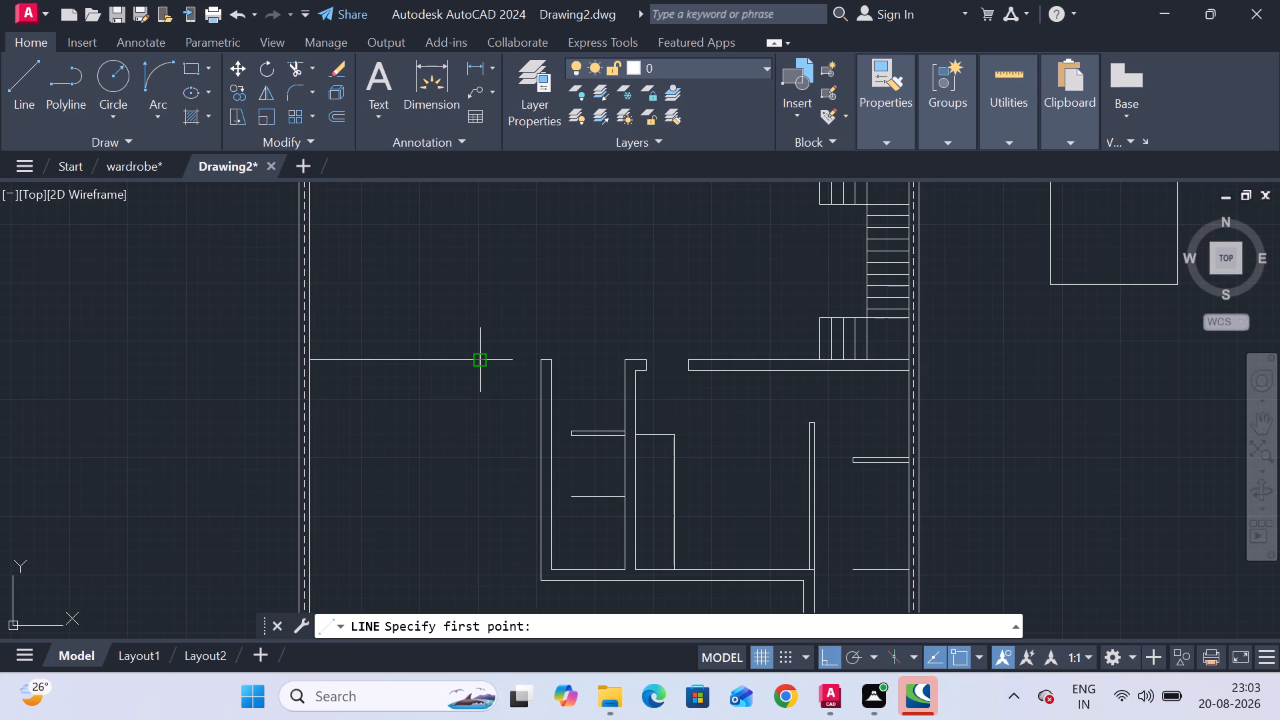
{"action": "left_click", "coordinate": [482, 361]}
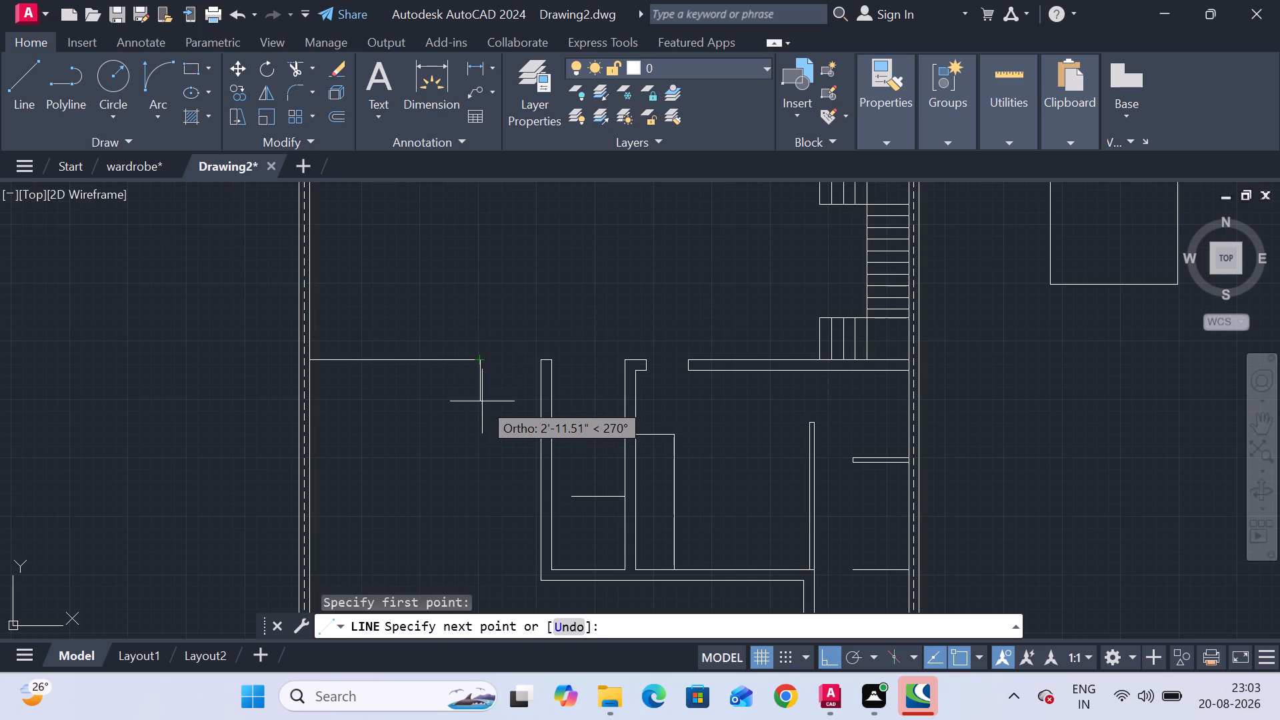
{"action": "type", "text": "9\""}
{"action": "key", "text": "Return"}
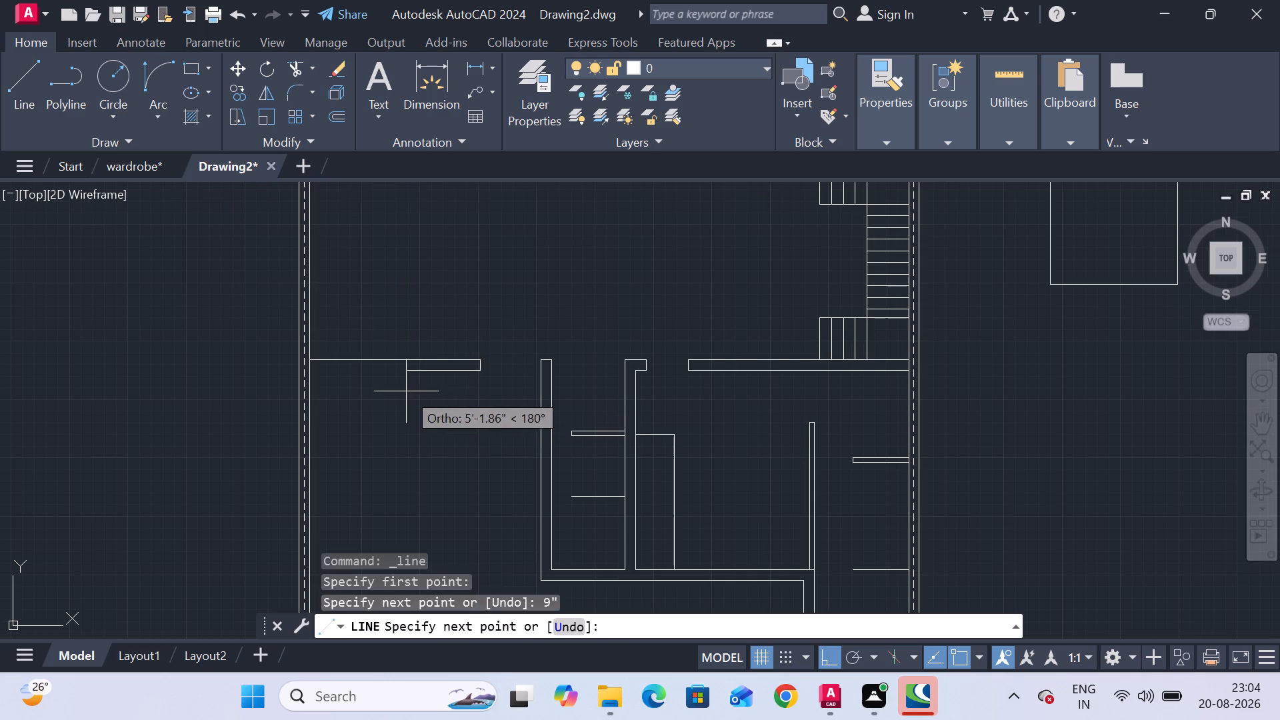
{"action": "scroll", "coordinate": [405, 391], "scroll_direction": "up", "scroll_amount": 3}
{"action": "scroll", "coordinate": [238, 337], "scroll_direction": "down", "scroll_amount": 2}
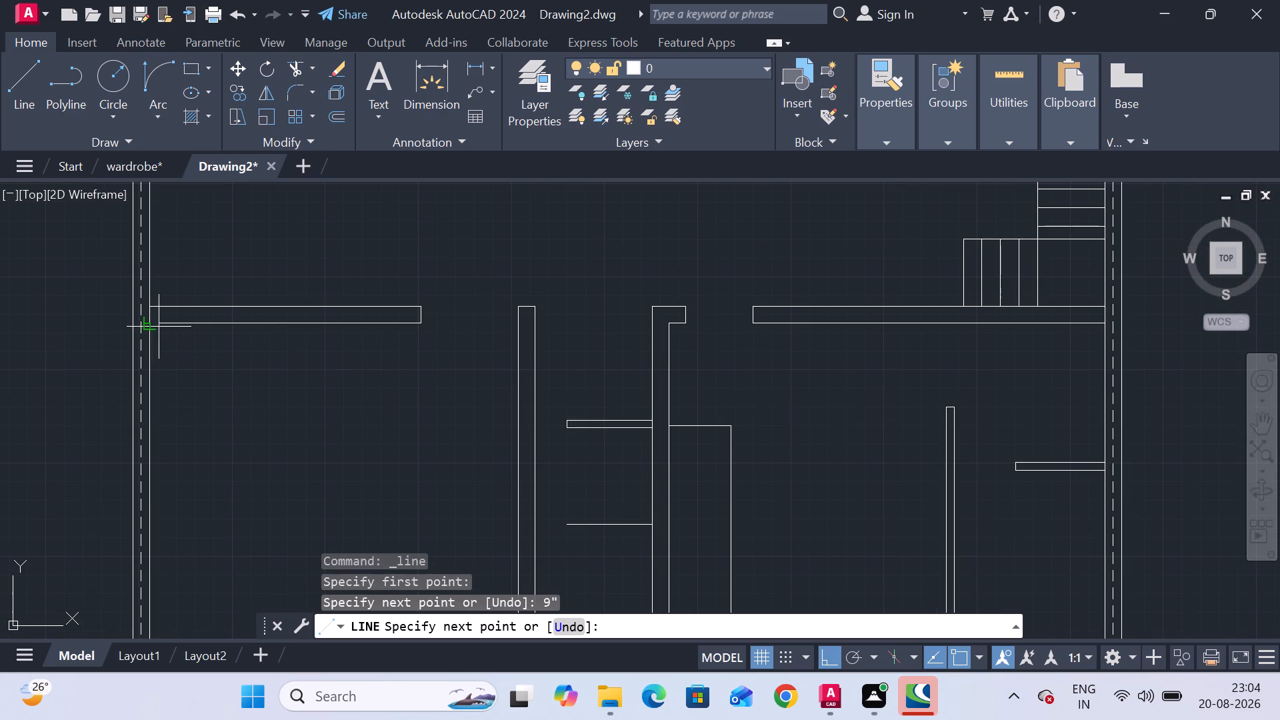
{"action": "left_click", "coordinate": [145, 325]}
{"action": "key", "text": "Escape"}
Draw a line 19' up the right outer wall's inner face from the bottom inner corner, continuing about 26'-6" horizontally to the left.
{"action": "scroll", "coordinate": [263, 401], "scroll_direction": "down", "scroll_amount": 1}
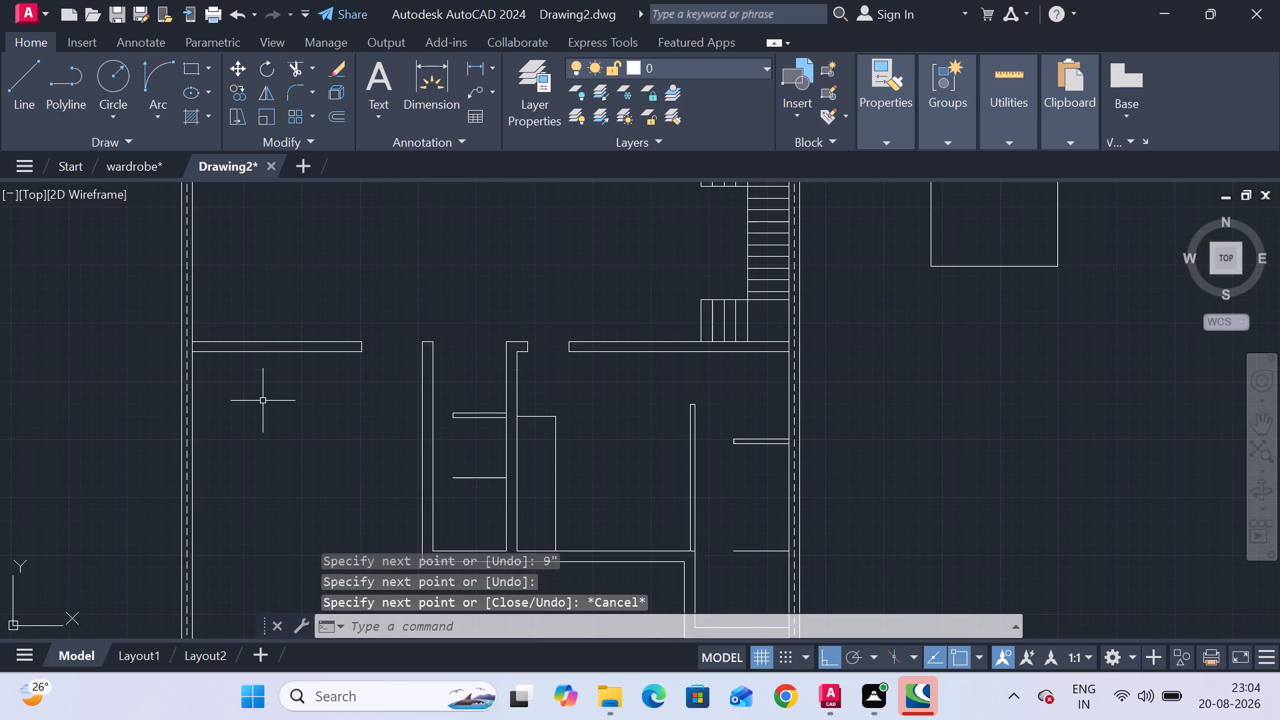
{"action": "scroll", "coordinate": [266, 416], "scroll_direction": "down", "scroll_amount": 1}
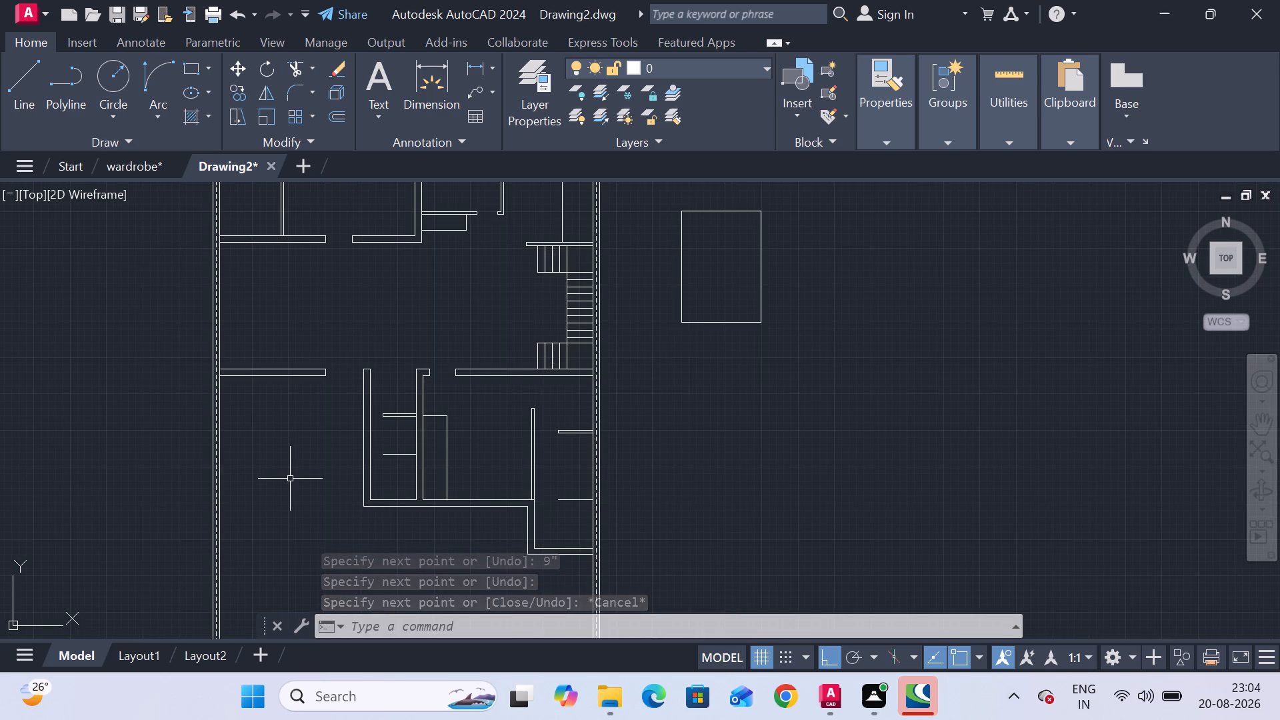
{"action": "middle_click_drag", "start_coordinate": [291, 479], "coordinate": [309, 329]}
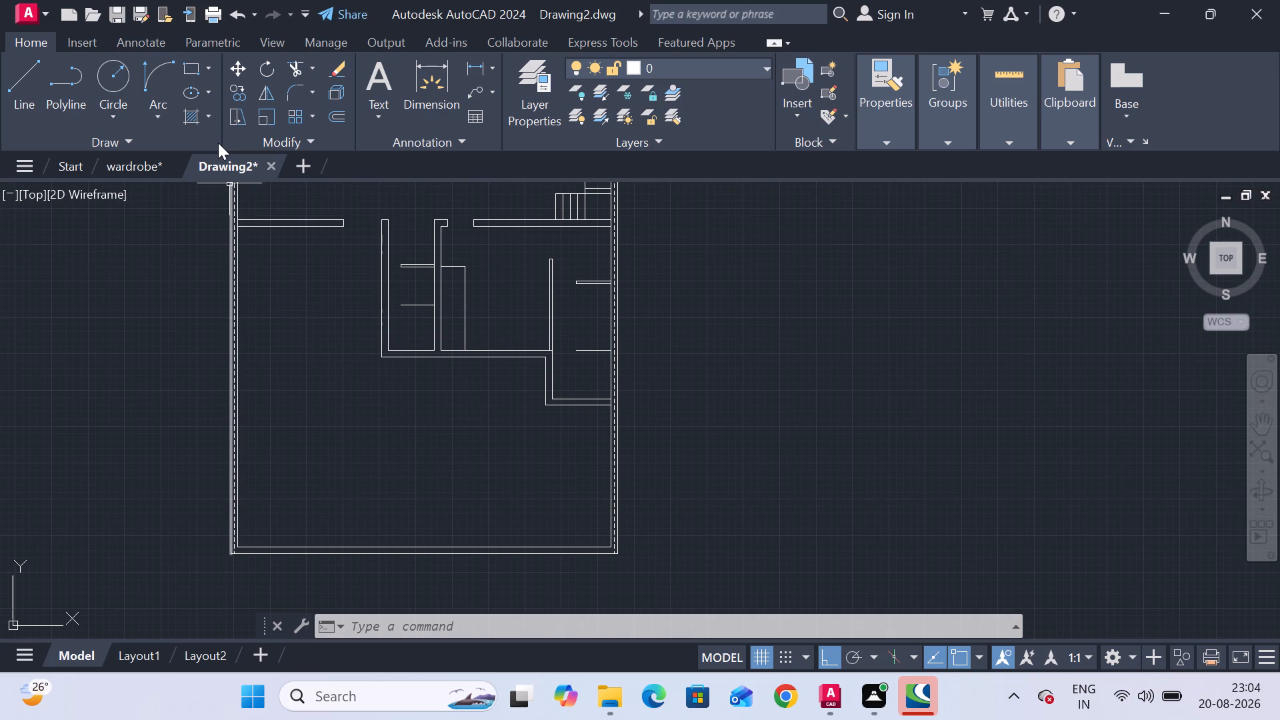
{"action": "left_click", "coordinate": [25, 103]}
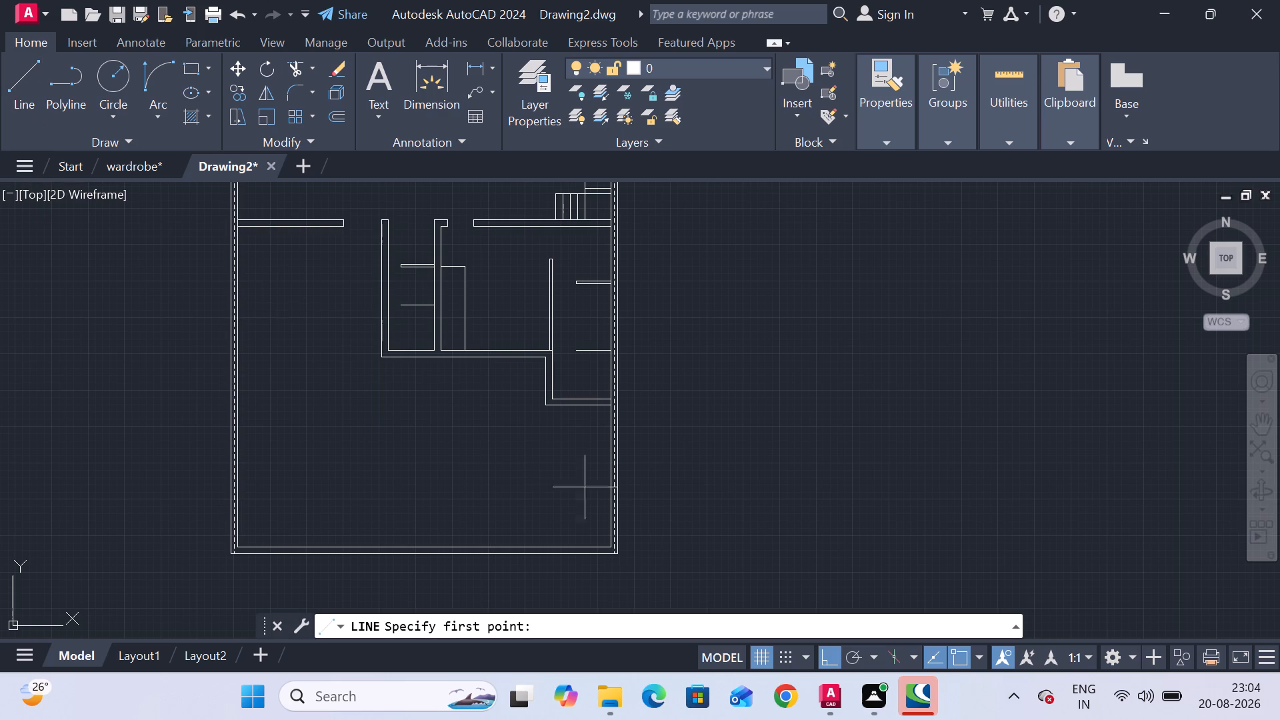
{"action": "scroll", "coordinate": [631, 535], "scroll_direction": "up", "scroll_amount": 2}
{"action": "left_click", "coordinate": [574, 570]}
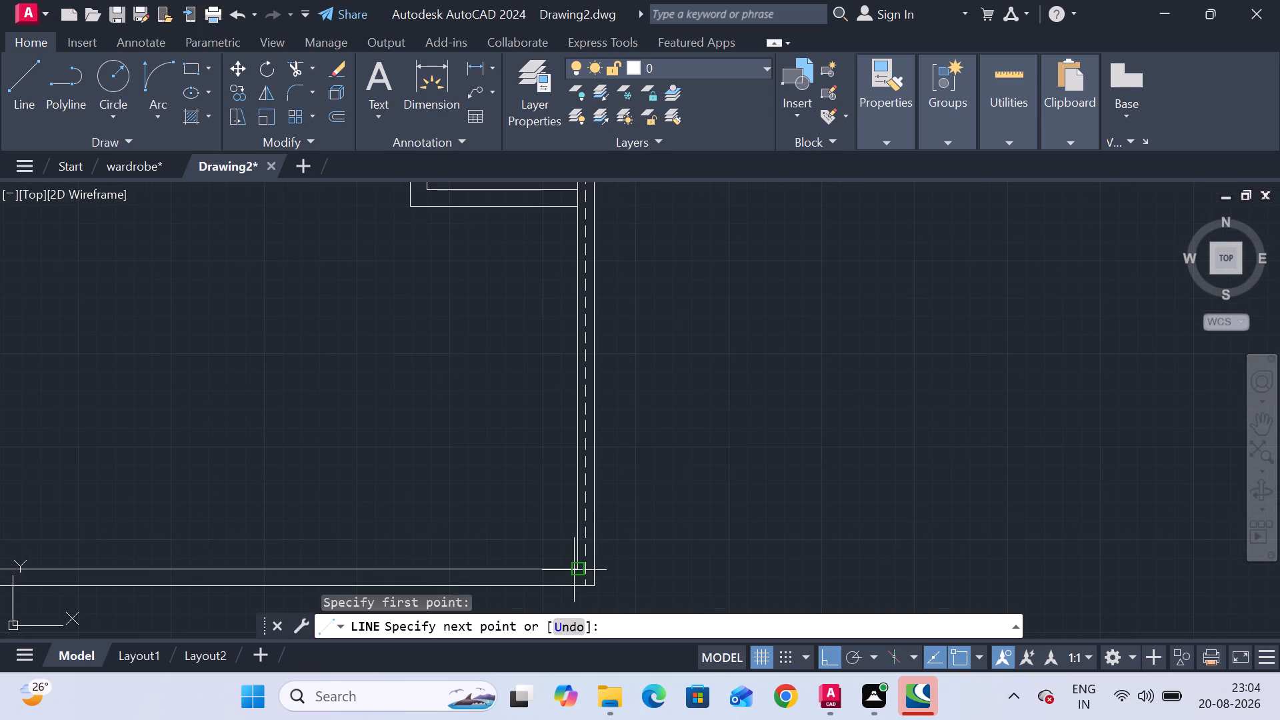
{"action": "key", "text": "1"}
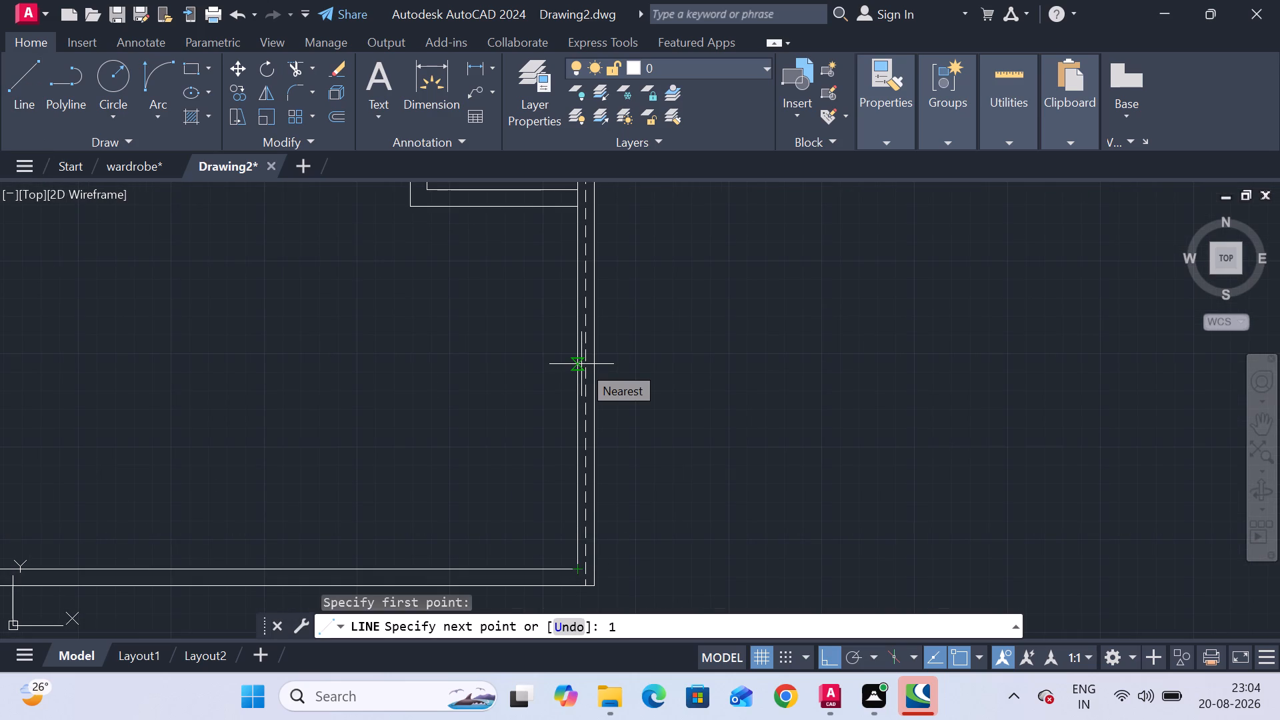
{"action": "key", "text": "9"}
{"action": "key", "text": "apostrophe"}
{"action": "key", "text": "Return"}
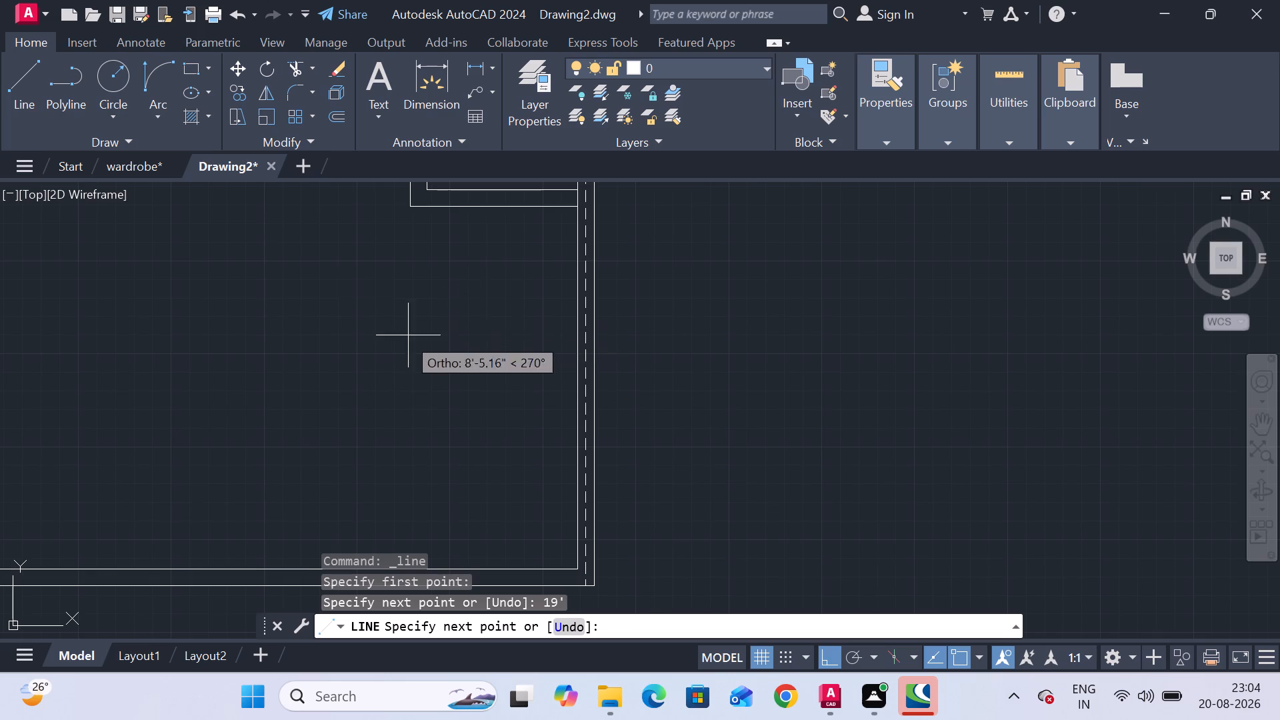
{"action": "scroll", "coordinate": [529, 328], "scroll_direction": "down", "scroll_amount": 2}
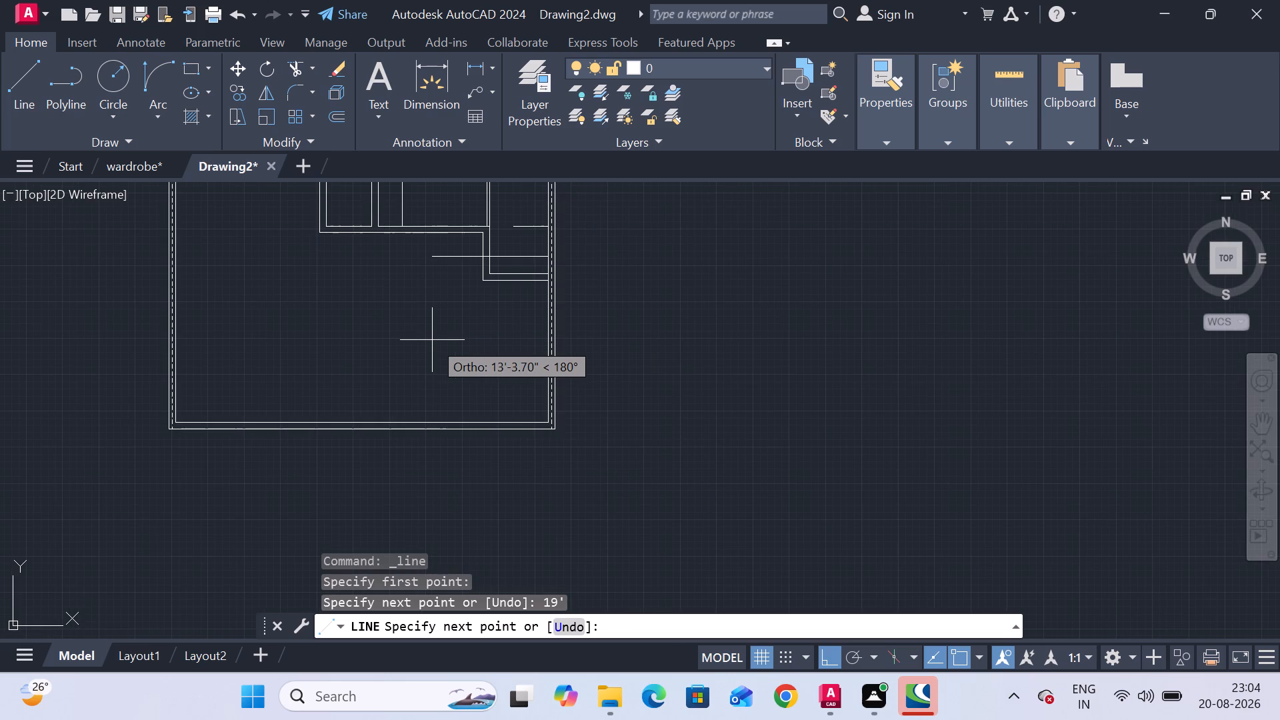
{"action": "left_click", "coordinate": [317, 343]}
{"action": "key", "text": "Escape"}
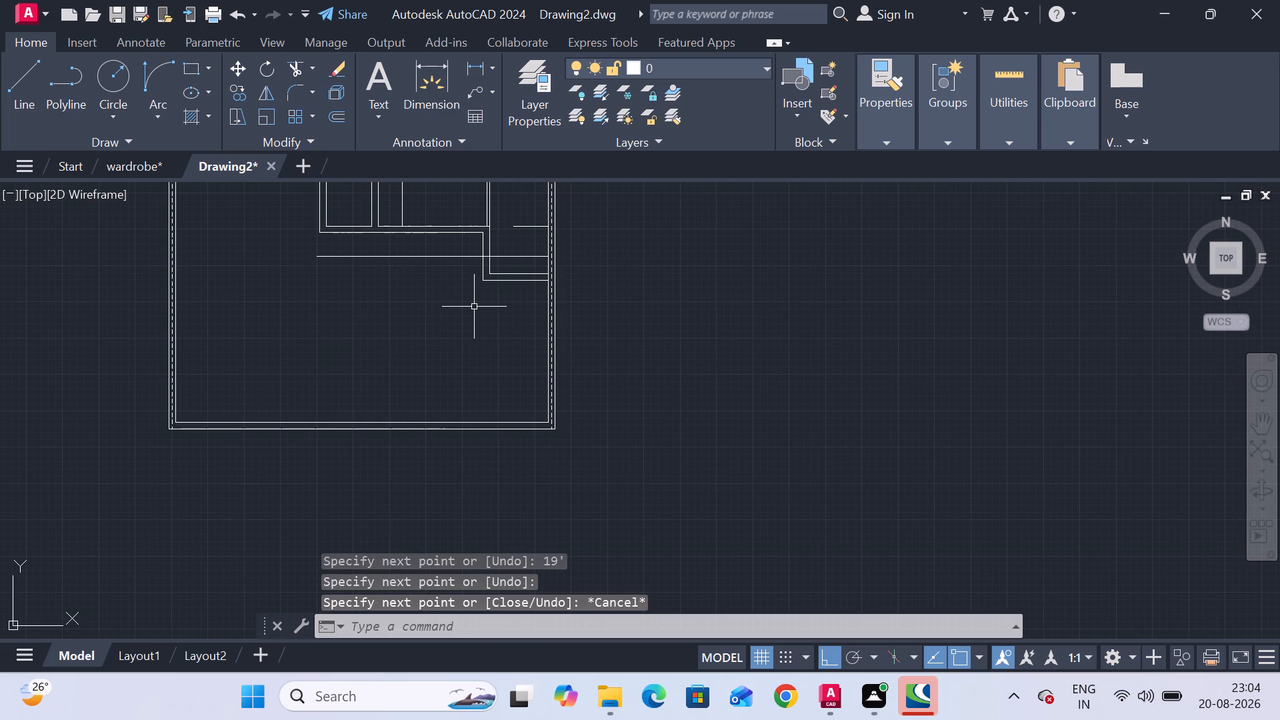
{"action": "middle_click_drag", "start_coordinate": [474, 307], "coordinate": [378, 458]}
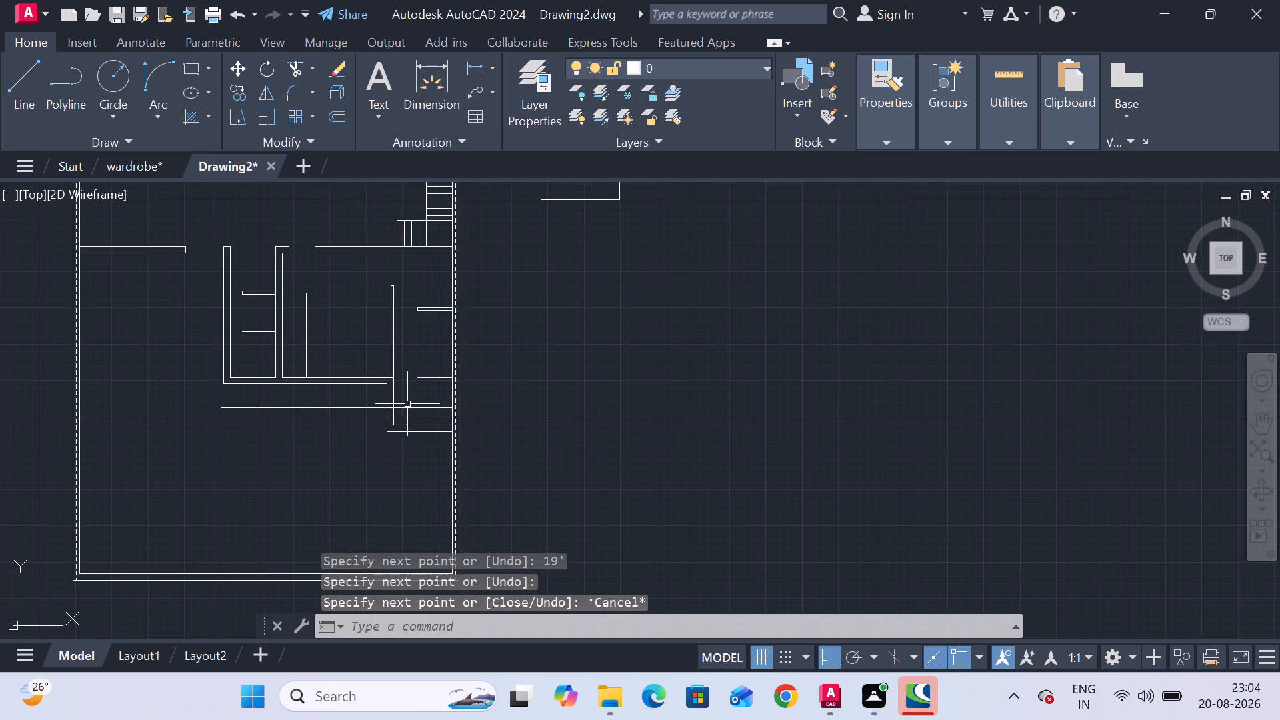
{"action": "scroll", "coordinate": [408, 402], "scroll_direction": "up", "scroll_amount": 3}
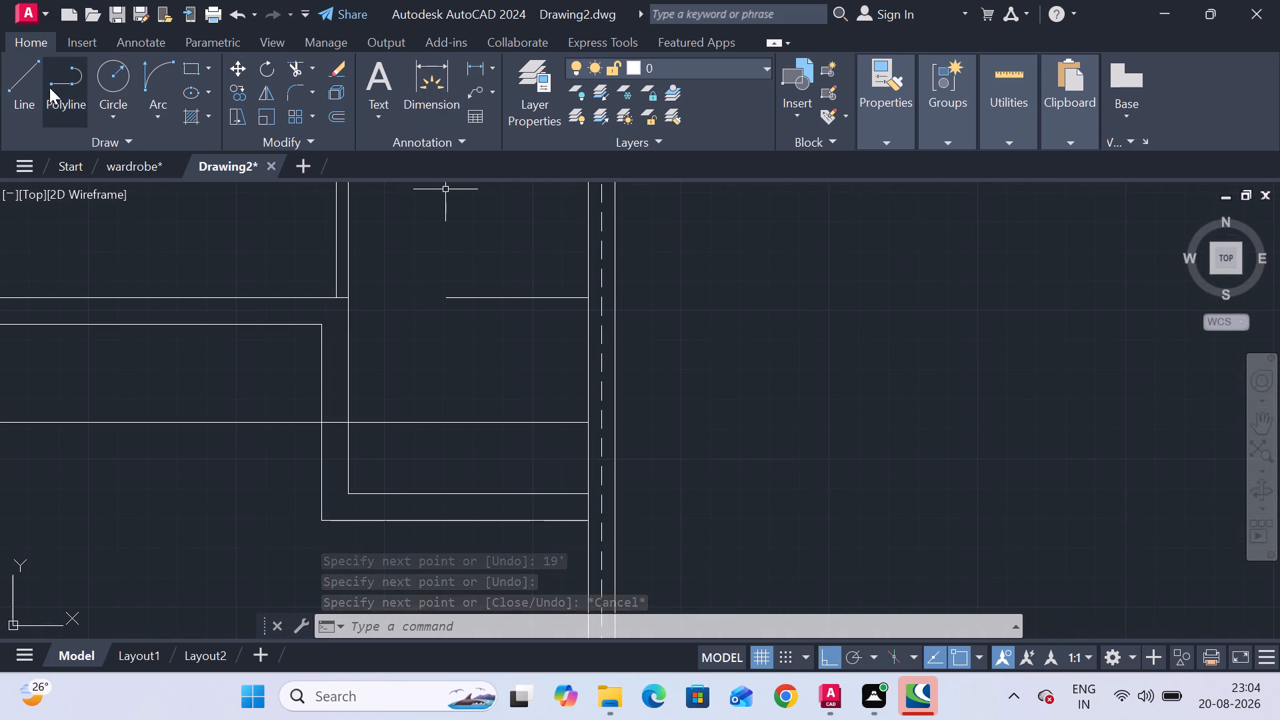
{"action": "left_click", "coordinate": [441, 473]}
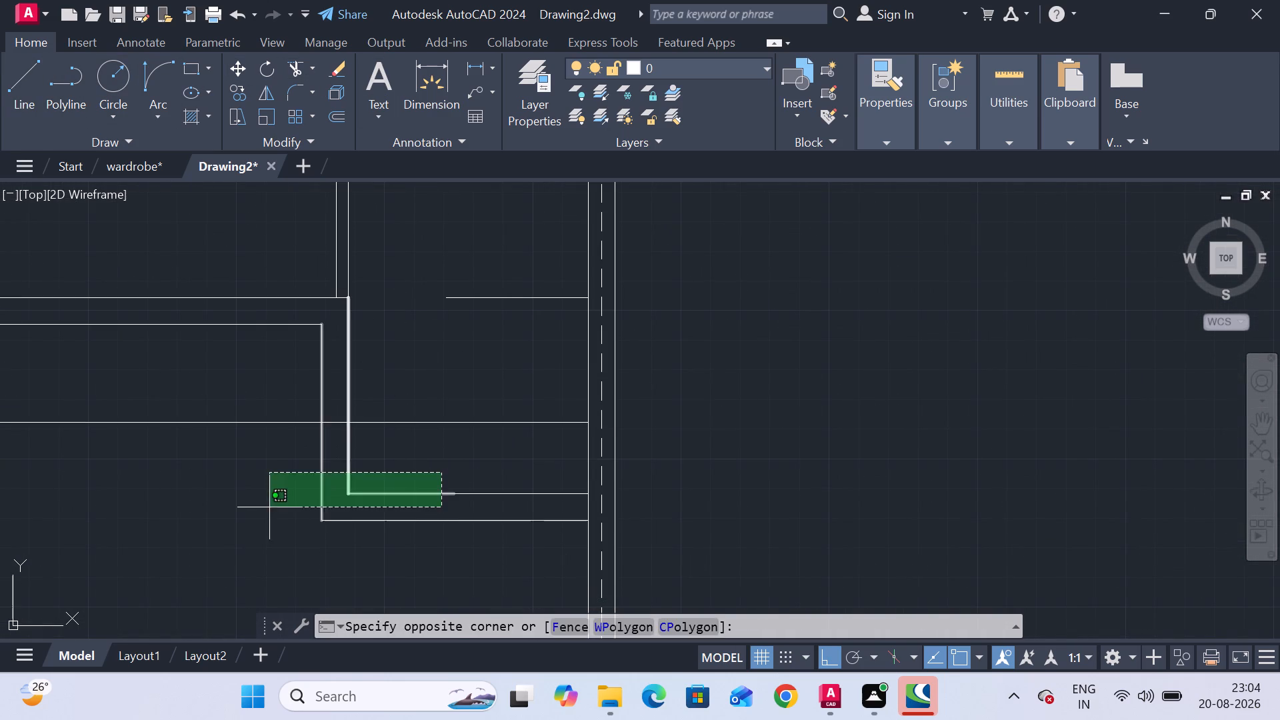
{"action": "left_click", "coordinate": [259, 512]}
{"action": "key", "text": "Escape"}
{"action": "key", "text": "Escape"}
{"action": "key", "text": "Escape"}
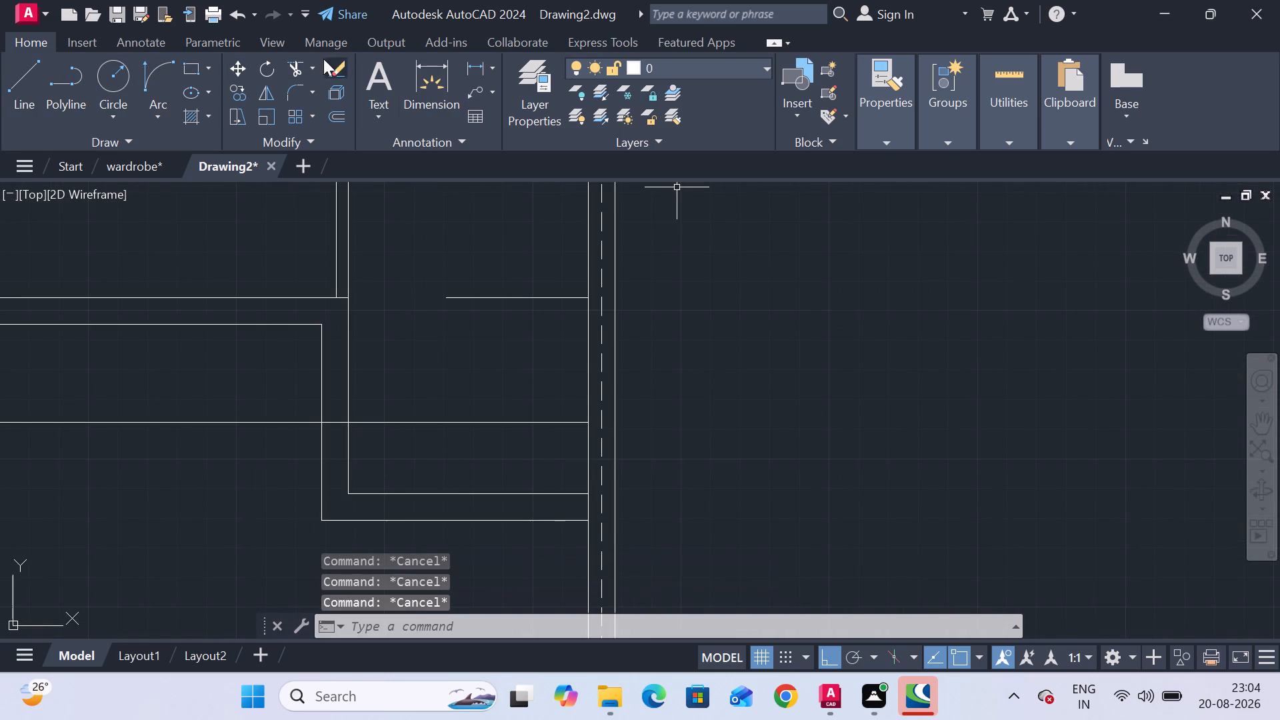
Trim away the small right room's bottom wall and the parts of its left wall below the new horizontal line.
{"action": "left_click", "coordinate": [291, 66]}
{"action": "left_click", "coordinate": [425, 472]}
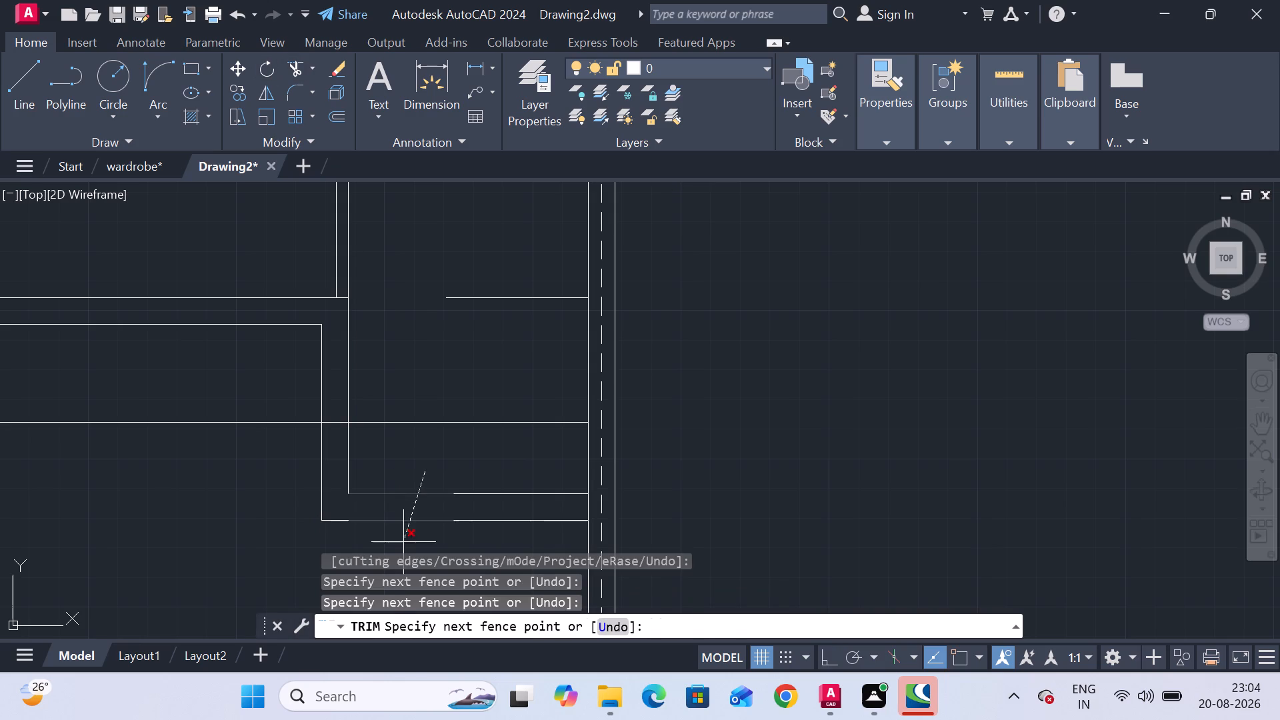
{"action": "left_click", "coordinate": [403, 543]}
{"action": "left_click", "coordinate": [509, 471]}
{"action": "left_click", "coordinate": [505, 553]}
{"action": "left_click", "coordinate": [511, 539]}
{"action": "left_click", "coordinate": [416, 467]}
{"action": "left_click", "coordinate": [297, 479]}
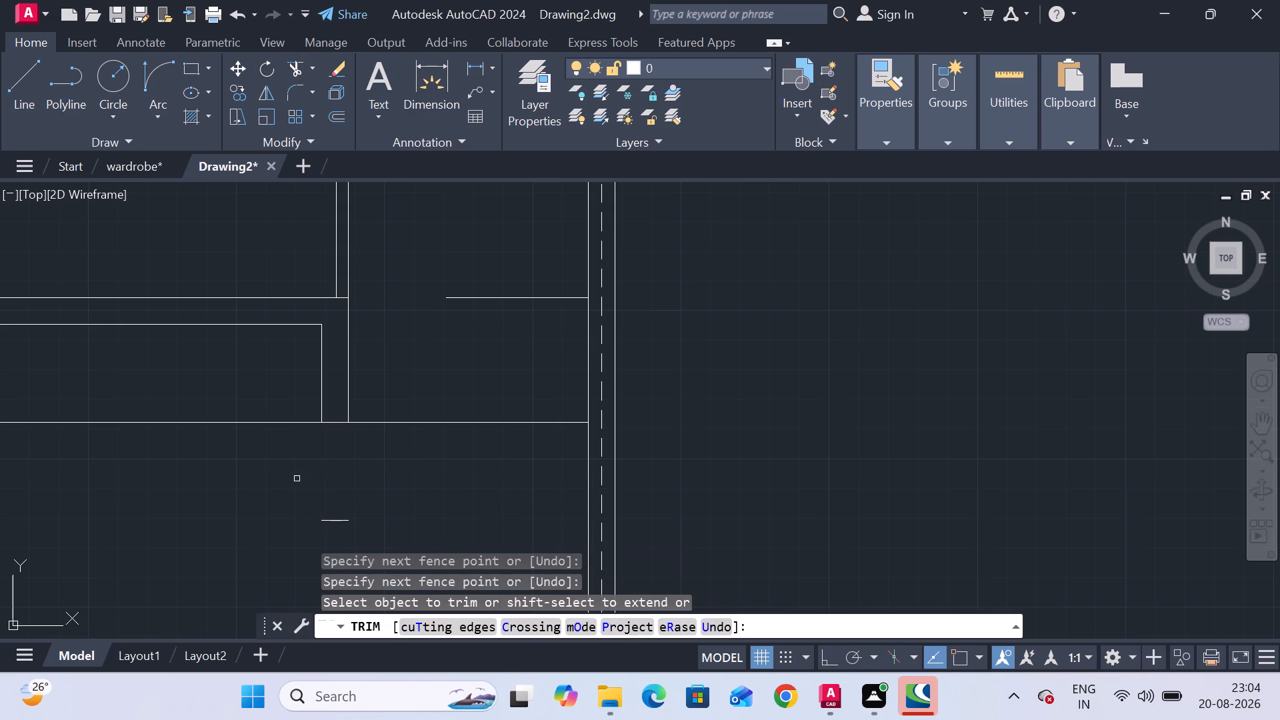
{"action": "left_click", "coordinate": [344, 504]}
{"action": "left_click", "coordinate": [341, 529]}
{"action": "scroll", "coordinate": [438, 501], "scroll_direction": "down", "scroll_amount": 1}
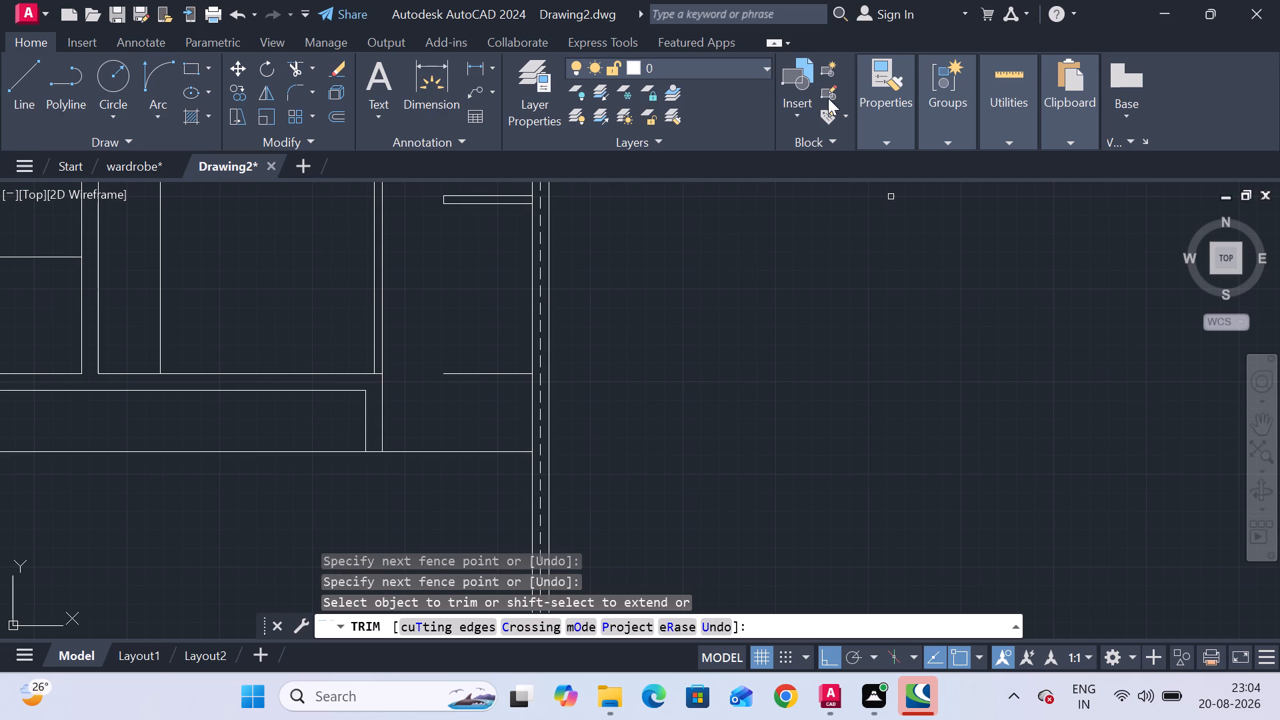
Draw a line from the small right room's outer left wall face to the right outer wall along the horizontal line, and offset it 9" upward.
{"action": "left_click", "coordinate": [18, 98]}
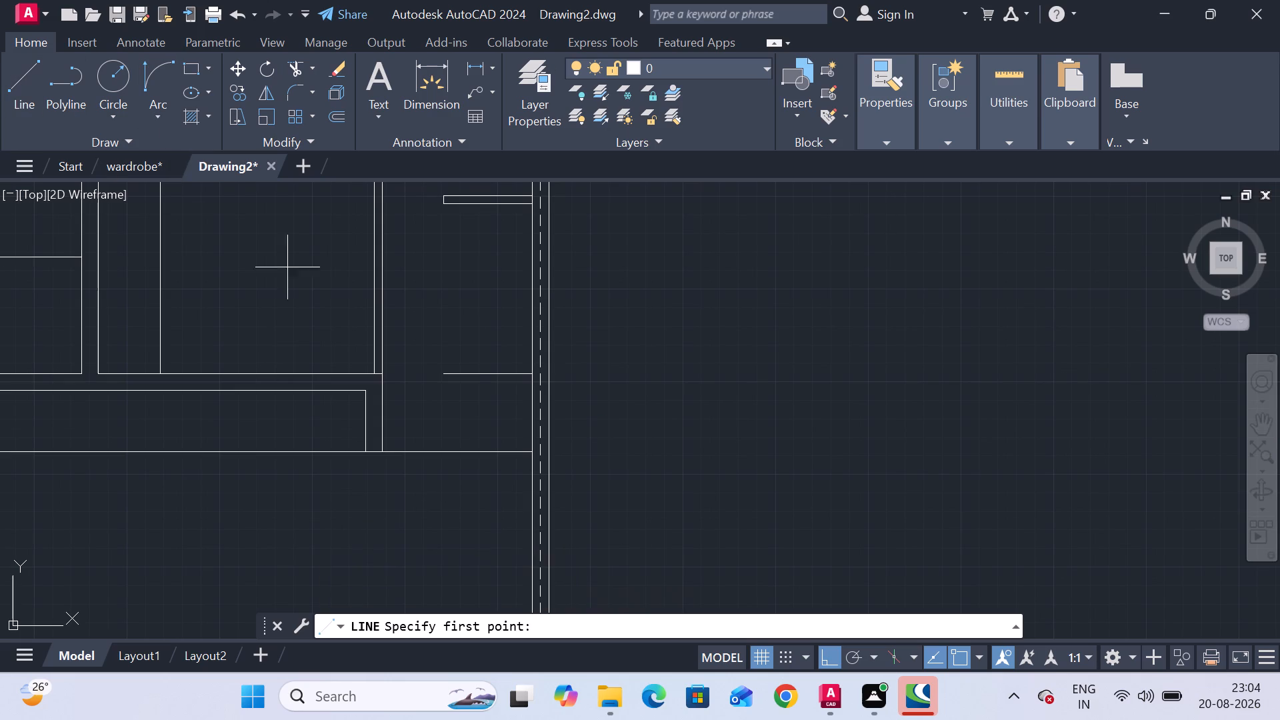
{"action": "left_click", "coordinate": [363, 449]}
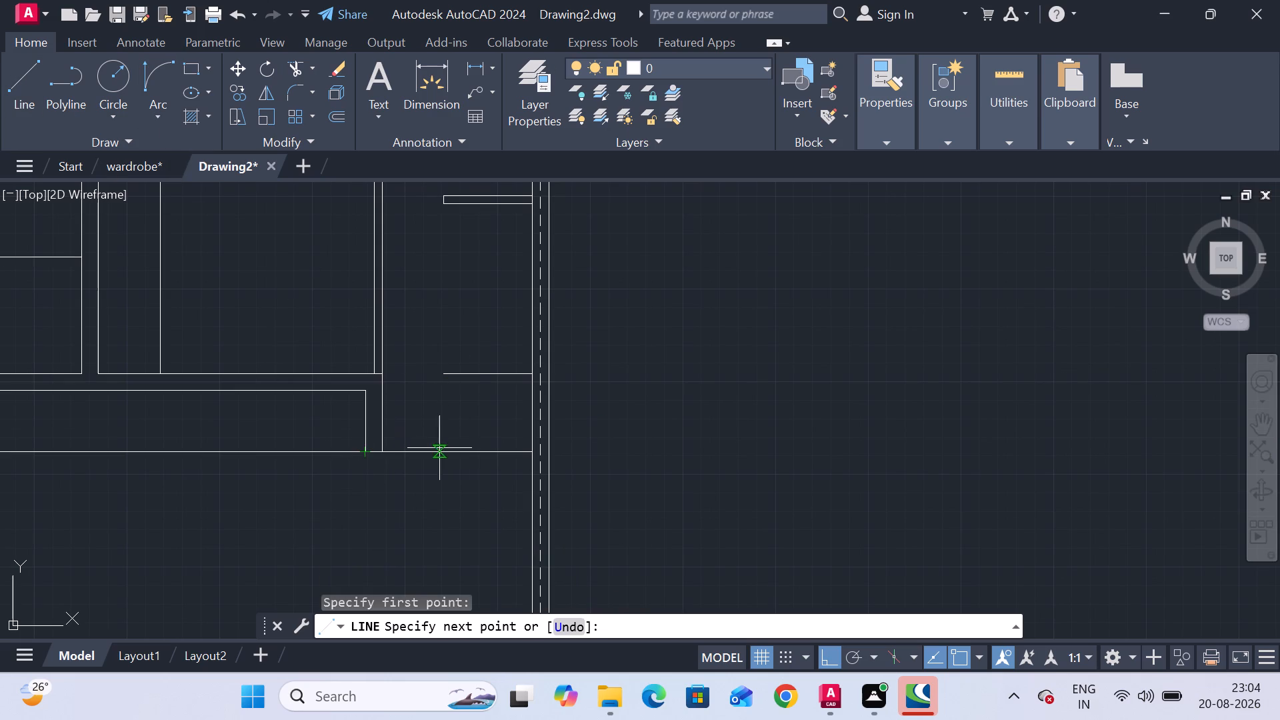
{"action": "left_click", "coordinate": [527, 453]}
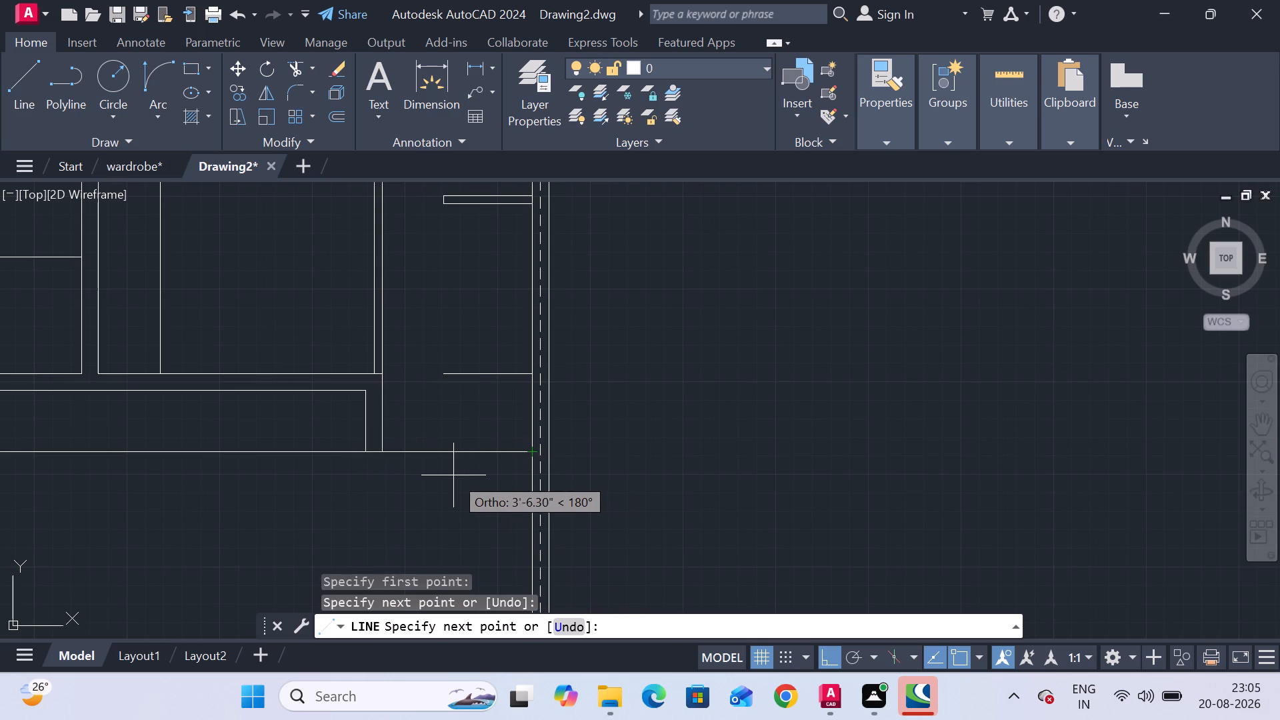
{"action": "key", "text": "Escape"}
{"action": "left_click", "coordinate": [331, 118]}
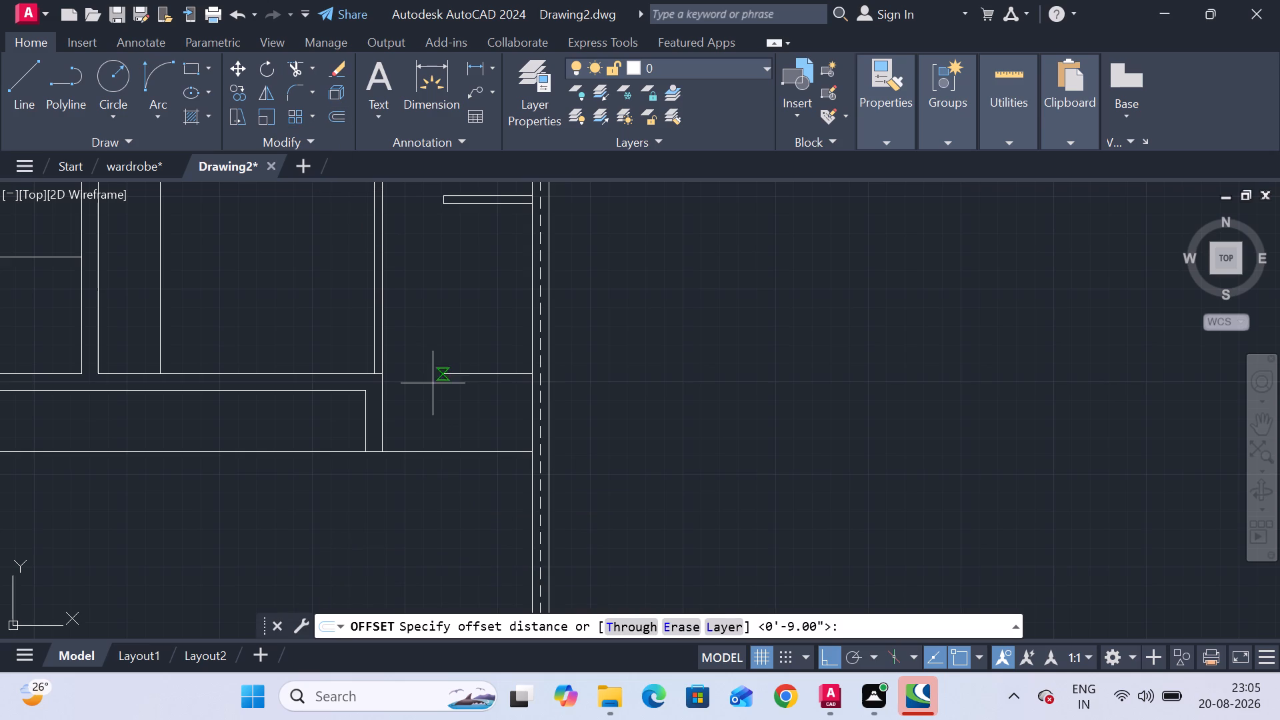
{"action": "key", "text": "Return"}
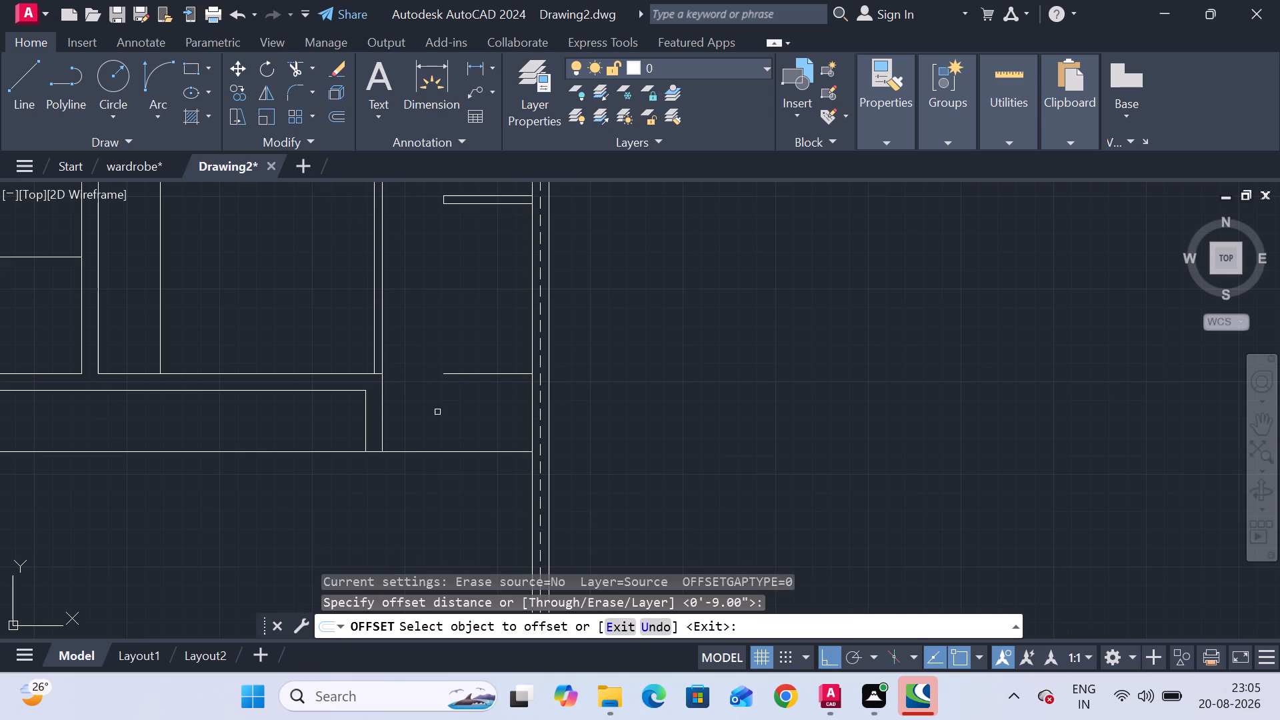
{"action": "left_click", "coordinate": [438, 451]}
{"action": "left_click", "coordinate": [442, 435]}
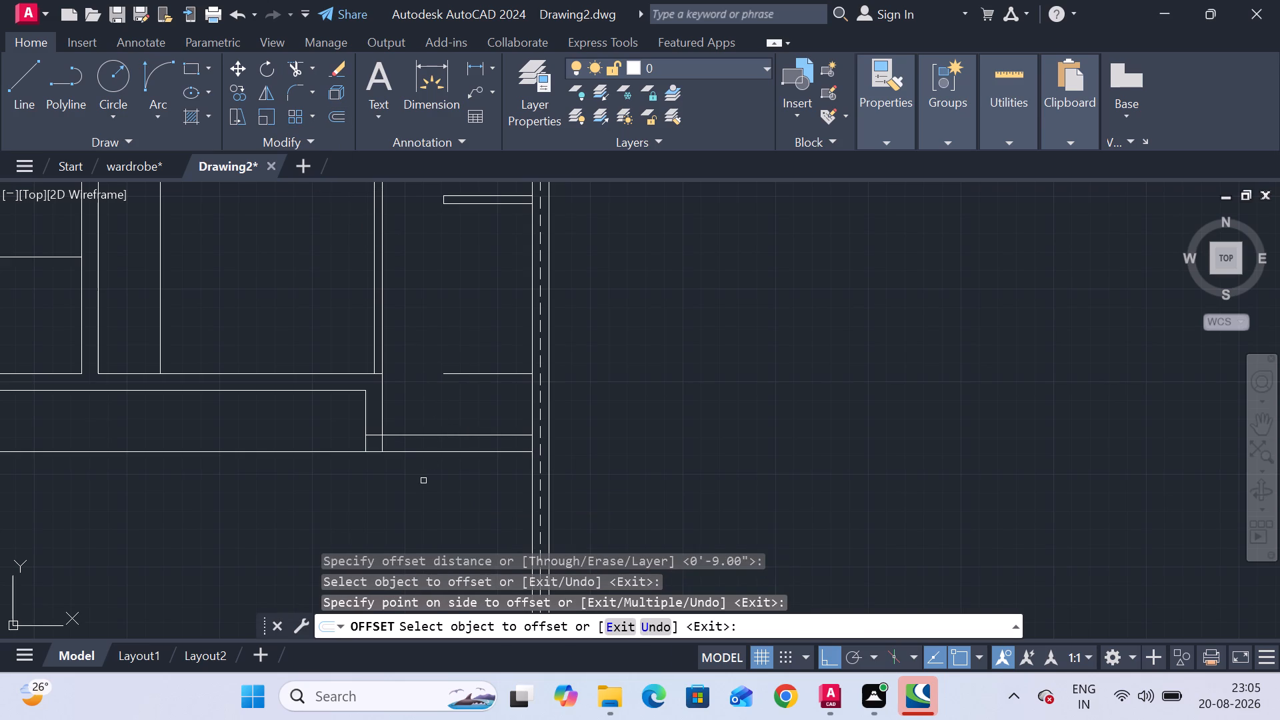
Trim the overlapping wall lines at the small right room's lower-left corner into a clean inner corner.
{"action": "left_click", "coordinate": [295, 65]}
{"action": "scroll", "coordinate": [381, 446], "scroll_direction": "up", "scroll_amount": 1}
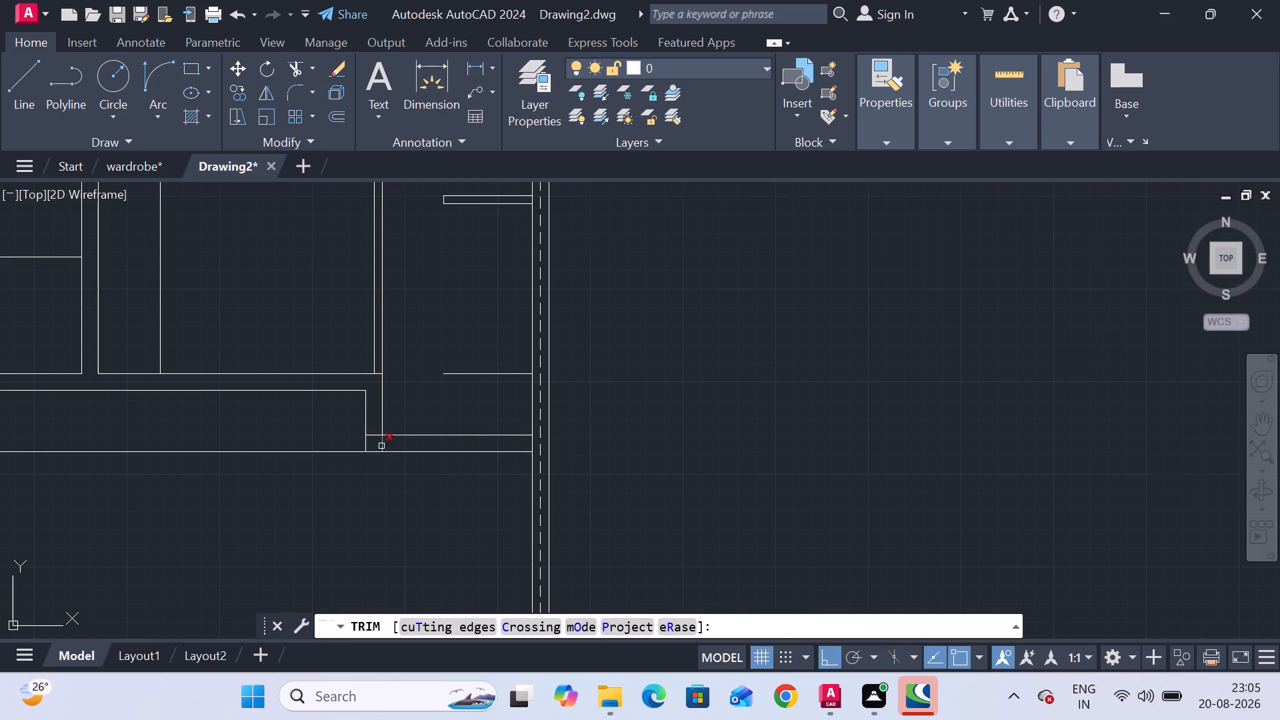
{"action": "scroll", "coordinate": [381, 446], "scroll_direction": "up", "scroll_amount": 2}
{"action": "left_click", "coordinate": [354, 379]}
{"action": "double_click", "coordinate": [351, 446]}
{"action": "left_click", "coordinate": [443, 451]}
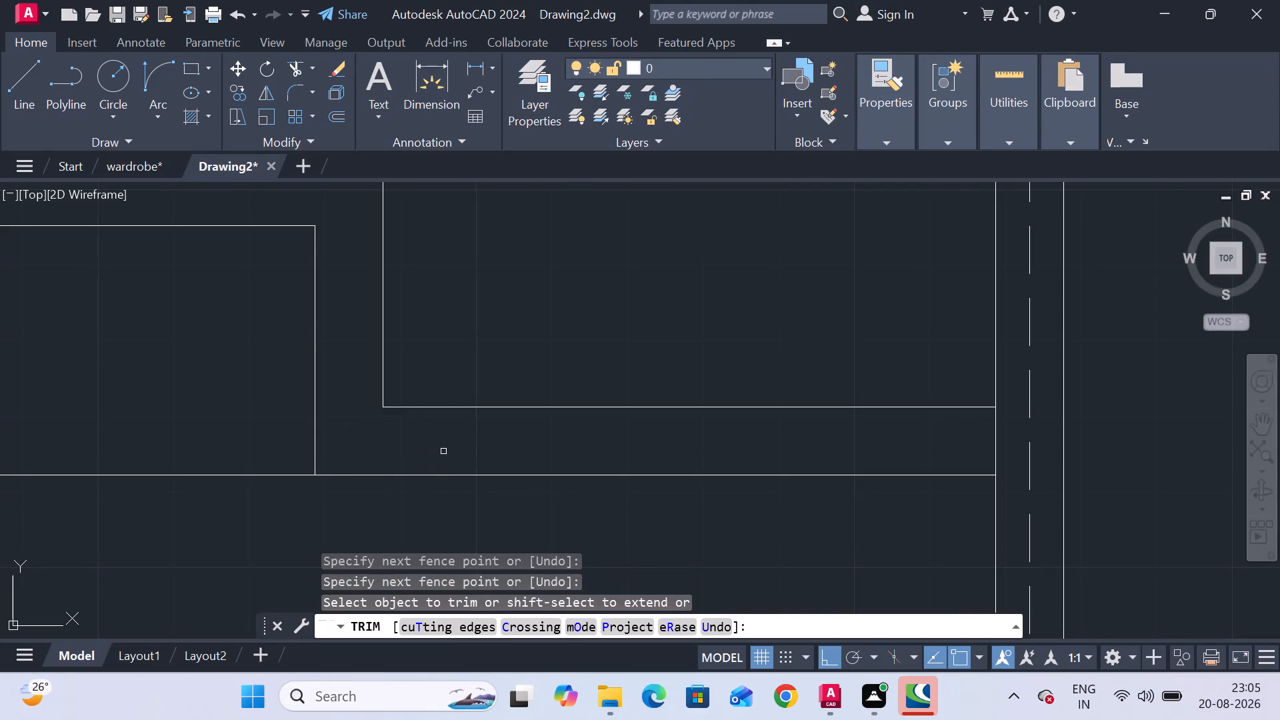
Trim the short segment crossing the lower end of the thin partition on the small right room's left side.
{"action": "scroll", "coordinate": [443, 451], "scroll_direction": "down", "scroll_amount": 3}
{"action": "scroll", "coordinate": [481, 510], "scroll_direction": "down", "scroll_amount": 1}
{"action": "scroll", "coordinate": [441, 397], "scroll_direction": "up", "scroll_amount": 4}
{"action": "middle_click_drag", "start_coordinate": [469, 494], "coordinate": [479, 301]}
{"action": "scroll", "coordinate": [479, 298], "scroll_direction": "up", "scroll_amount": 1}
{"action": "left_click", "coordinate": [475, 363]}
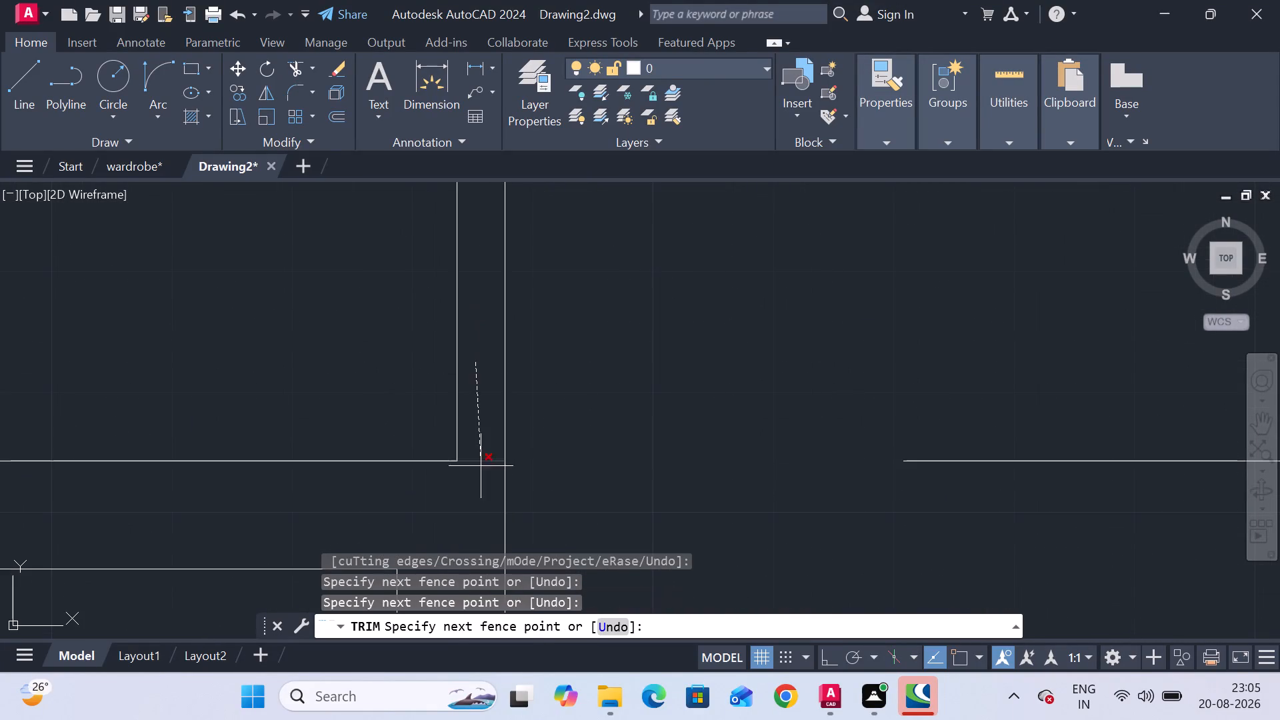
{"action": "left_click", "coordinate": [483, 490]}
{"action": "key", "text": "Escape"}
Erase the freestanding rectangle to the right of the floor plan.
{"action": "scroll", "coordinate": [483, 491], "scroll_direction": "down", "scroll_amount": 4}
{"action": "middle_click_drag", "start_coordinate": [540, 453], "coordinate": [541, 451]}
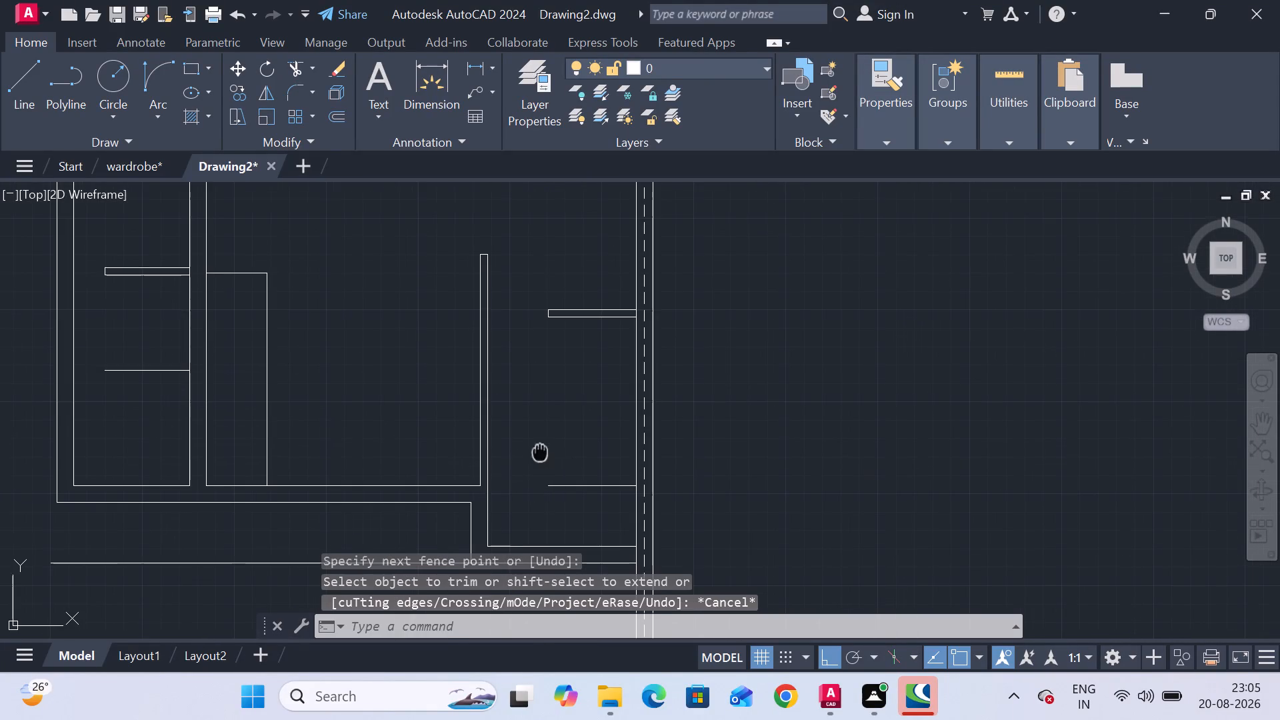
{"action": "middle_click_drag", "start_coordinate": [541, 451], "coordinate": [603, 366]}
{"action": "scroll", "coordinate": [565, 450], "scroll_direction": "down", "scroll_amount": 1}
{"action": "scroll", "coordinate": [429, 312], "scroll_direction": "down", "scroll_amount": 1}
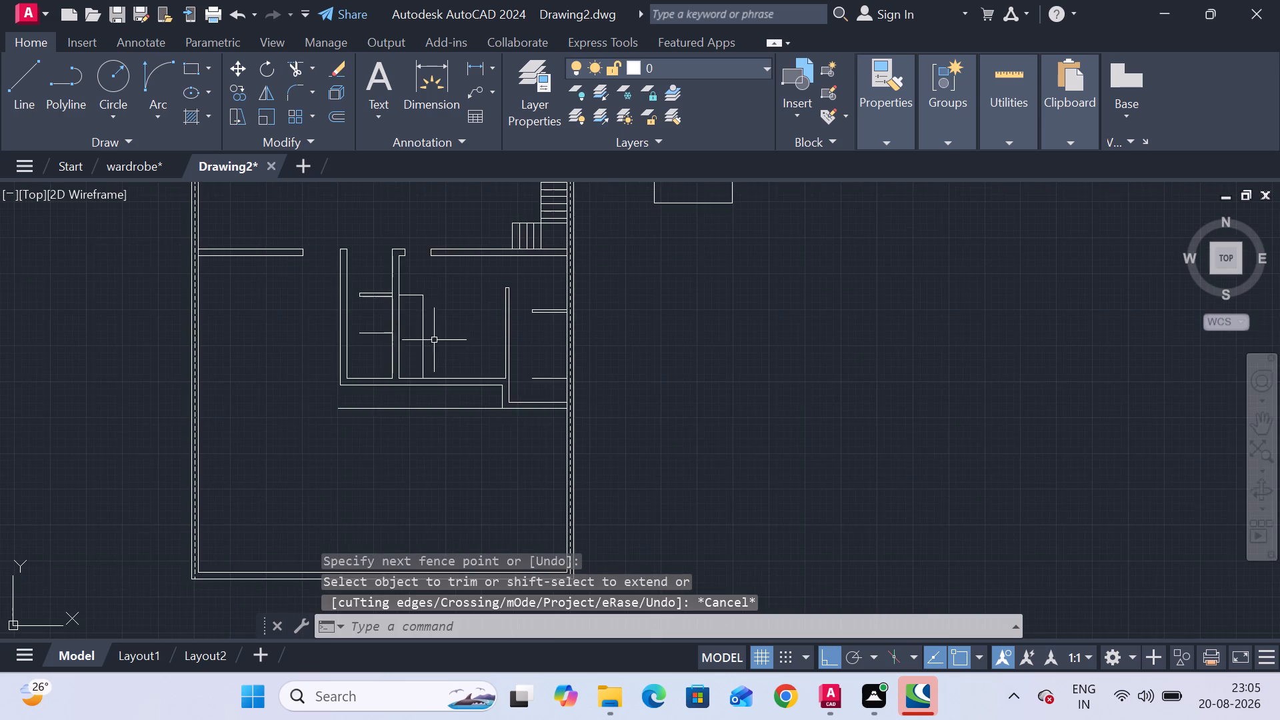
{"action": "scroll", "coordinate": [438, 359], "scroll_direction": "down", "scroll_amount": 1}
{"action": "middle_click_drag", "start_coordinate": [438, 367], "coordinate": [438, 482]}
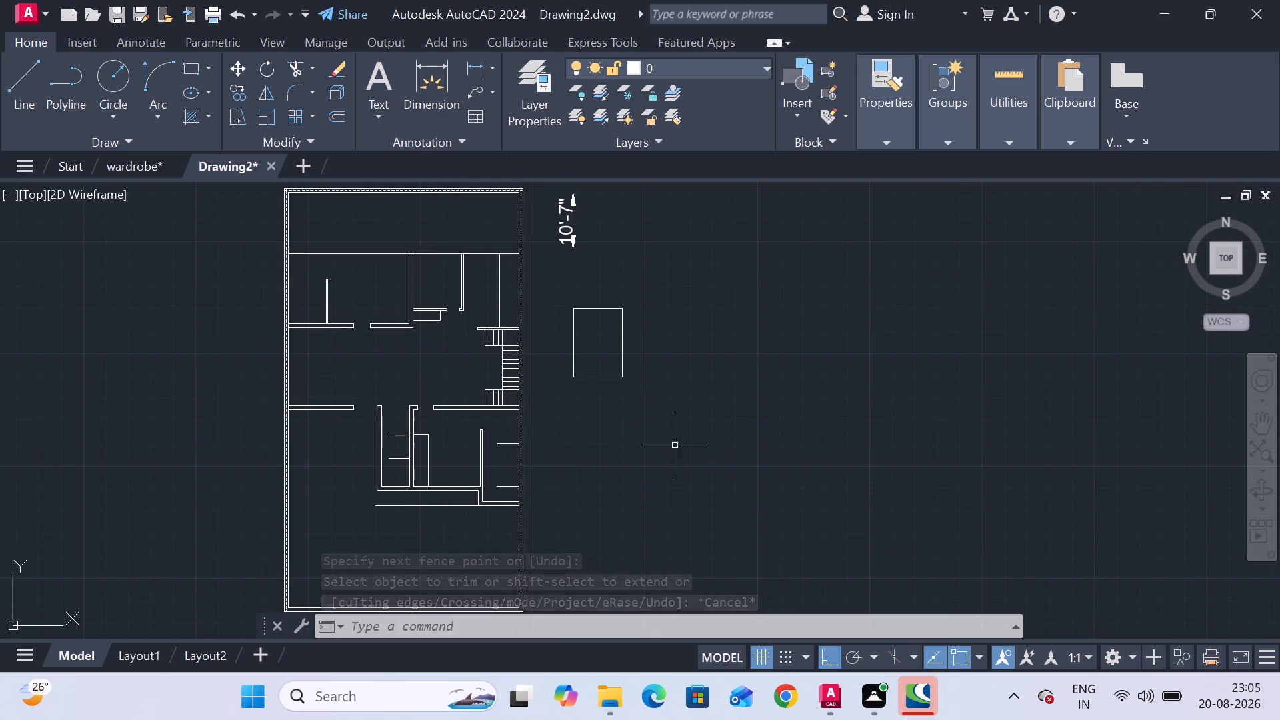
{"action": "middle_click_drag", "start_coordinate": [674, 455], "coordinate": [631, 337]}
{"action": "middle_click_drag", "start_coordinate": [619, 501], "coordinate": [609, 627]}
{"action": "left_click_drag", "start_coordinate": [637, 467], "coordinate": [625, 456]}
{"action": "left_click", "coordinate": [523, 285]}
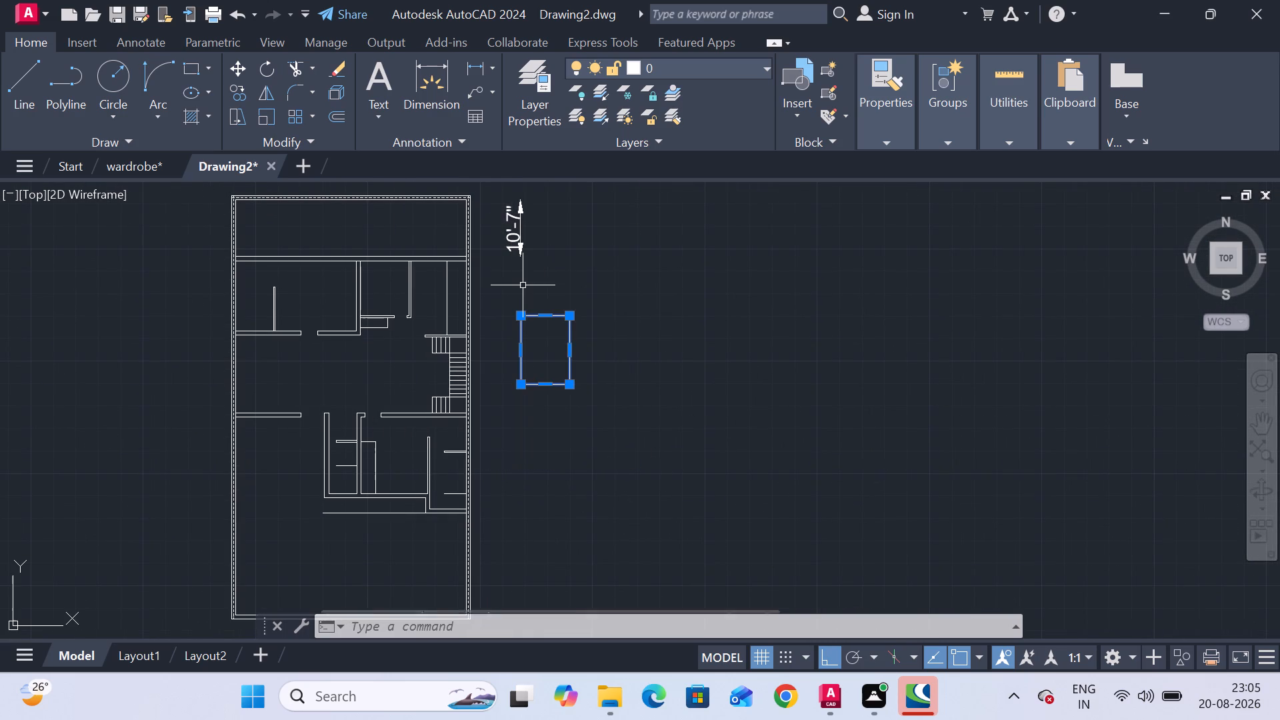
{"action": "key", "text": "Delete"}
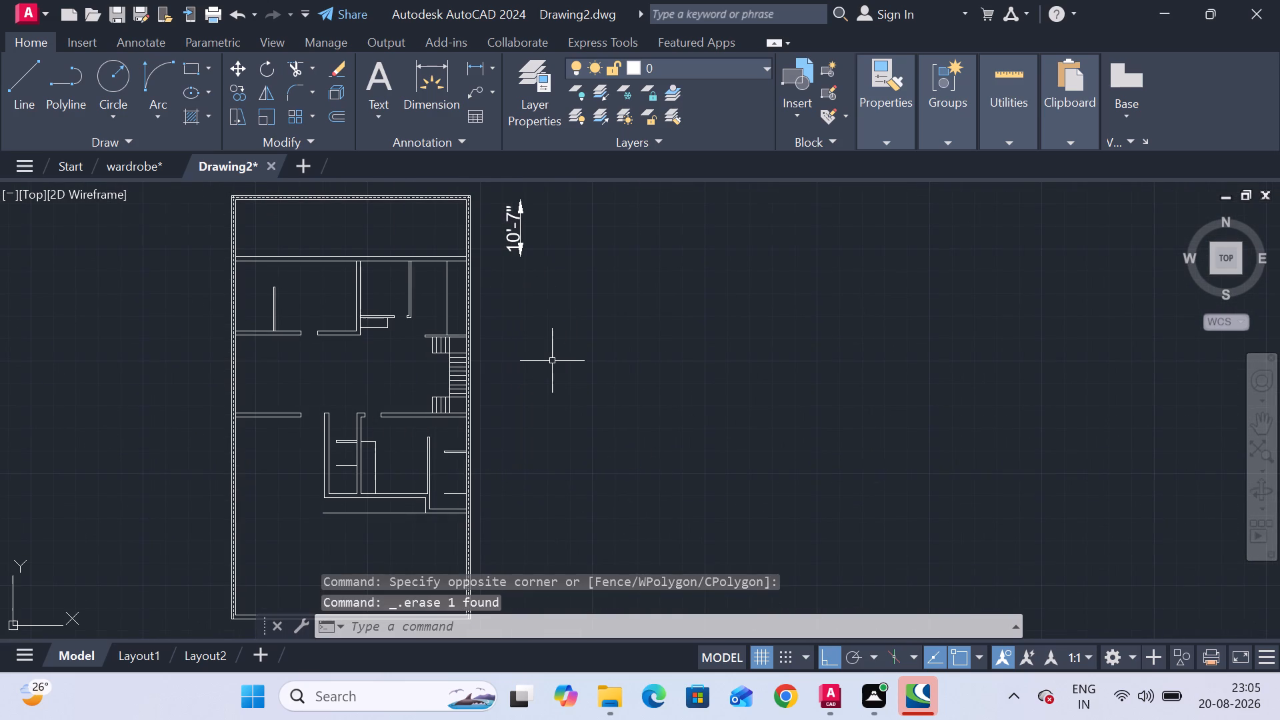
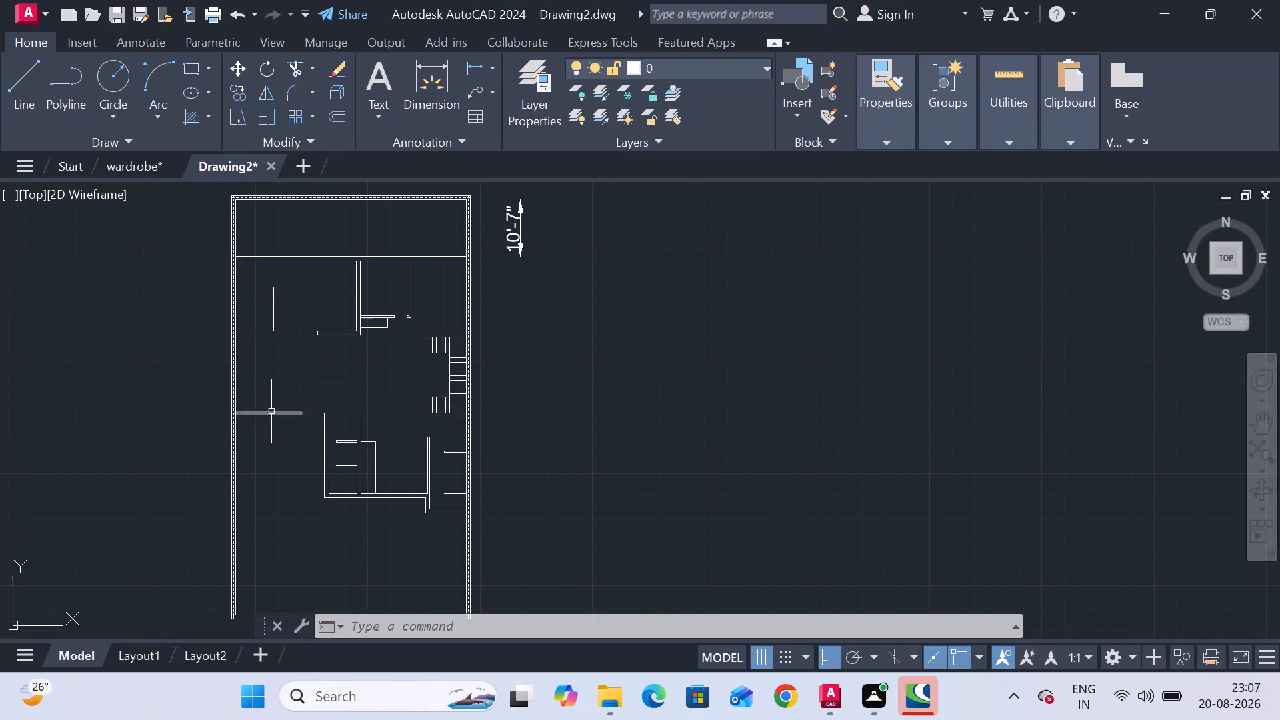
Erase the lower face line and the end cap of the horizontal wall at the plan's left side, opposite the lower stairs.
{"action": "scroll", "coordinate": [271, 411], "scroll_direction": "up", "scroll_amount": 3}
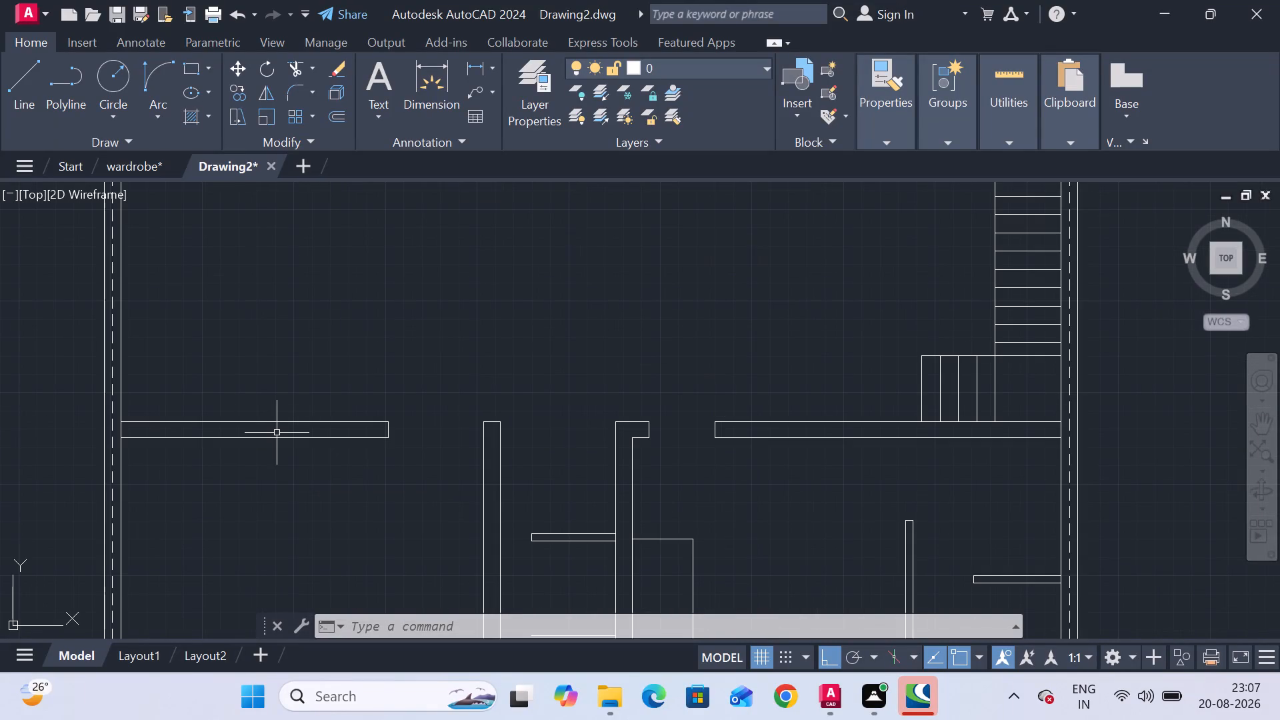
{"action": "left_click", "coordinate": [277, 437]}
{"action": "key", "text": "Delete"}
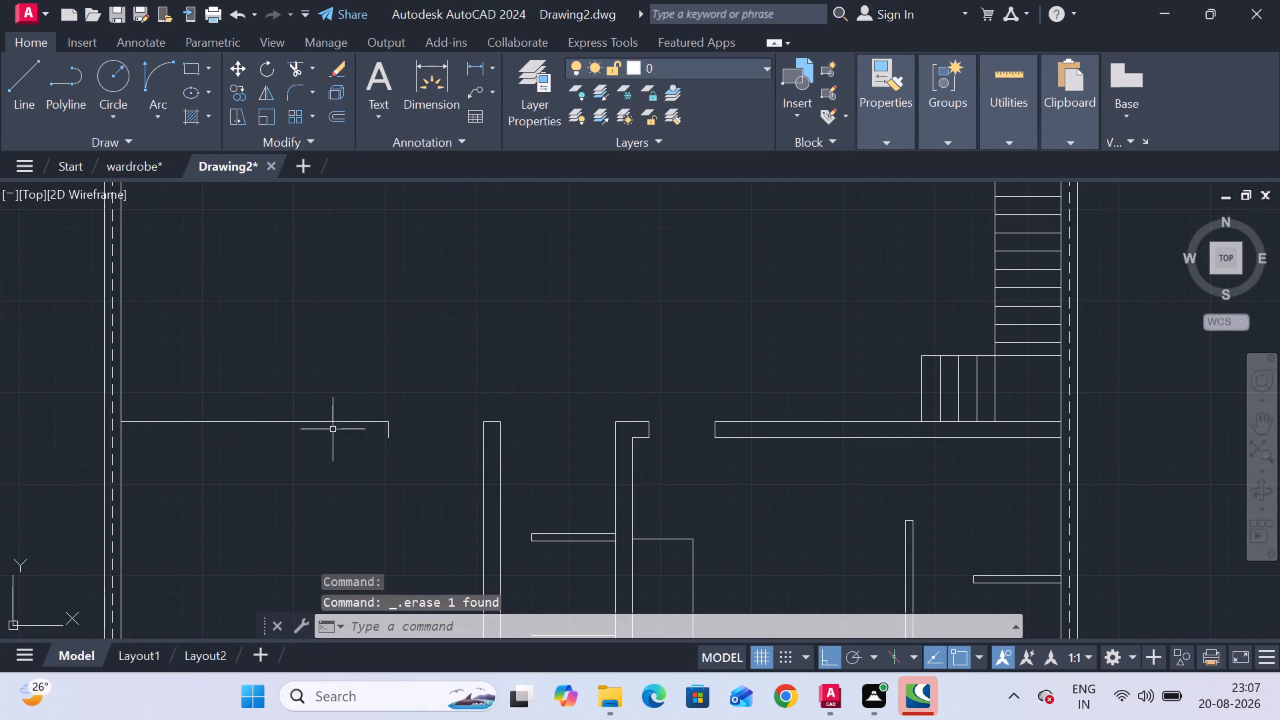
{"action": "left_click", "coordinate": [387, 429]}
{"action": "key", "text": "Delete"}
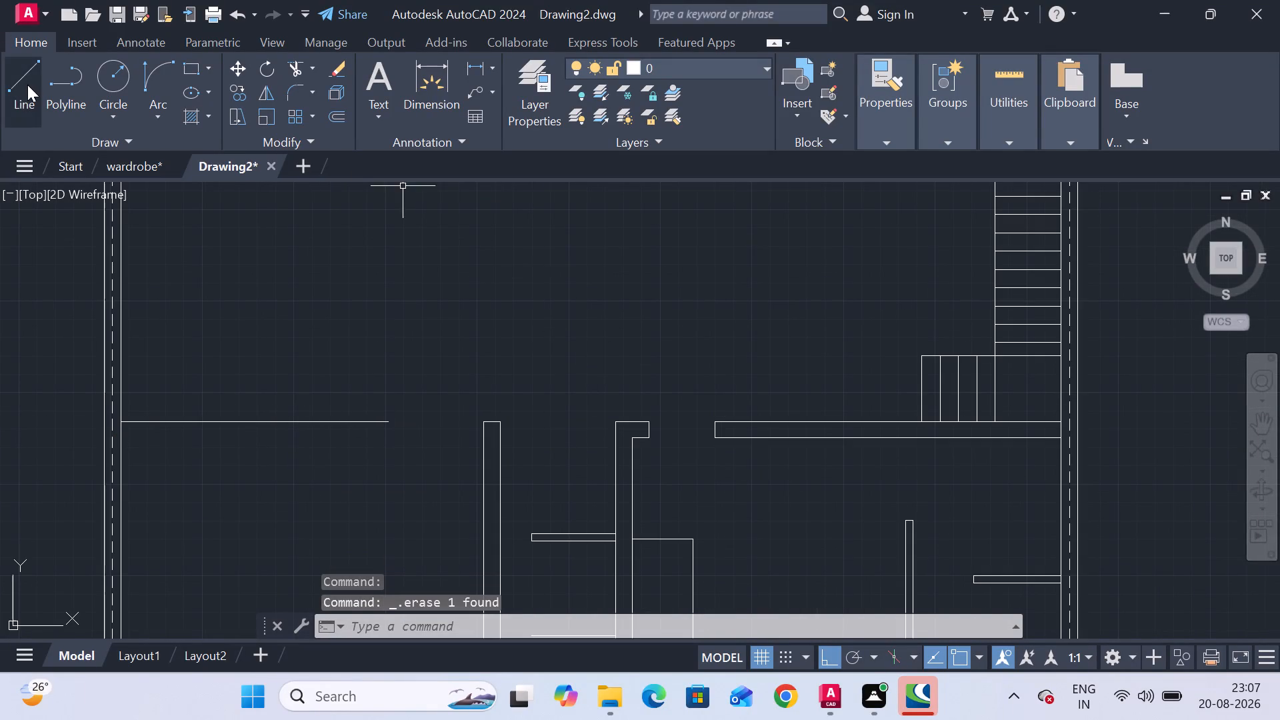
Redraw the left horizontal wall's 9" end cap downward and its lower face line back to the outer wall.
{"action": "left_click", "coordinate": [27, 85]}
{"action": "left_click", "coordinate": [386, 419]}
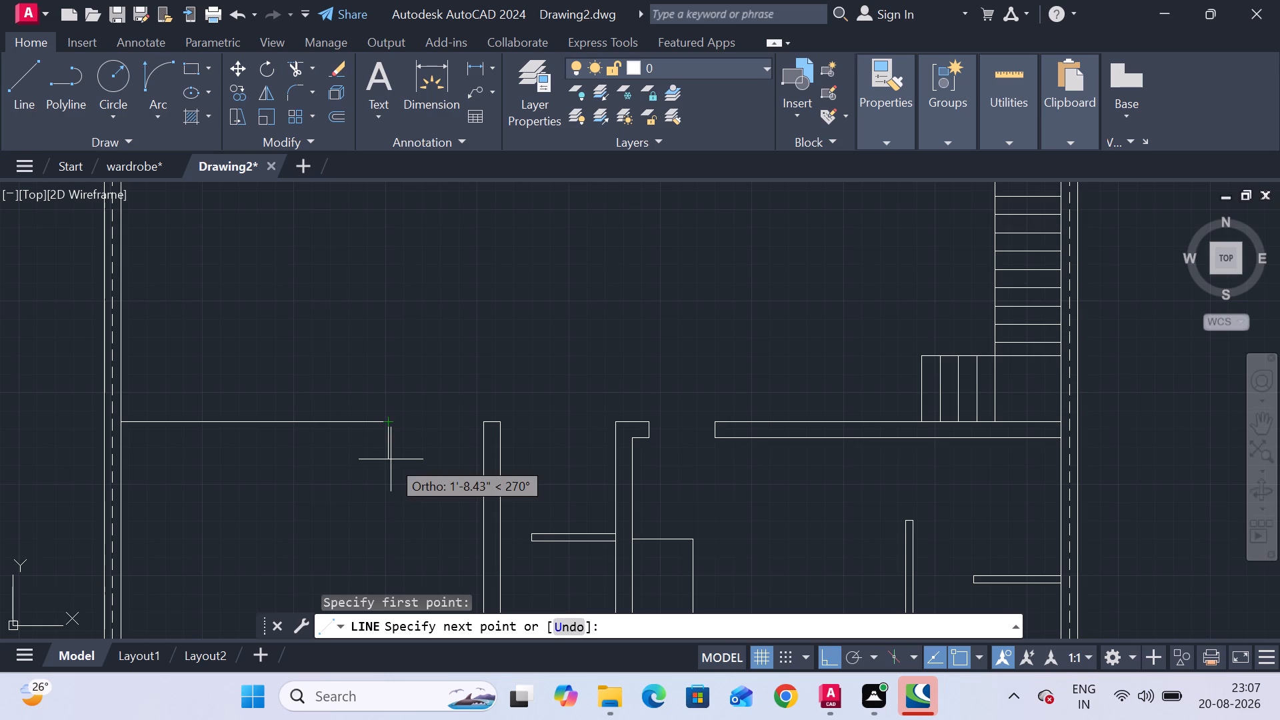
{"action": "key", "text": "9"}
{"action": "key", "text": "shift+quotedbl"}
{"action": "key", "text": "Return"}
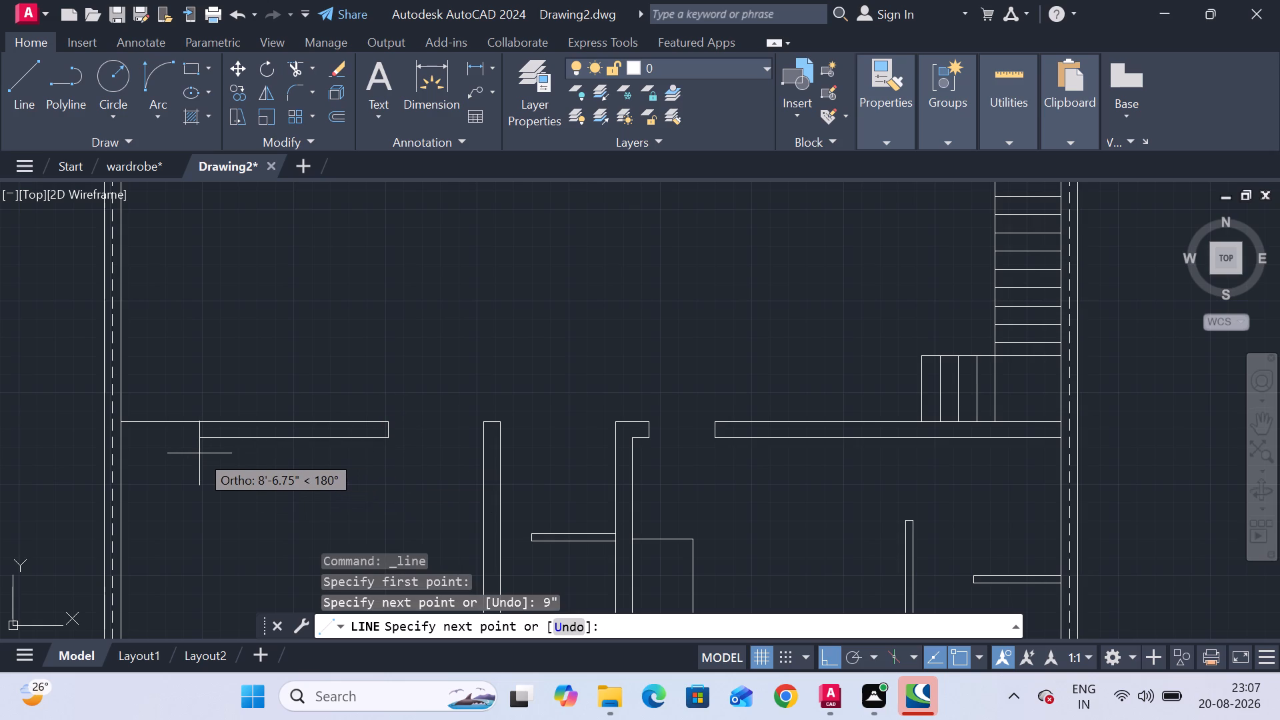
{"action": "scroll", "coordinate": [141, 429], "scroll_direction": "up", "scroll_amount": 2}
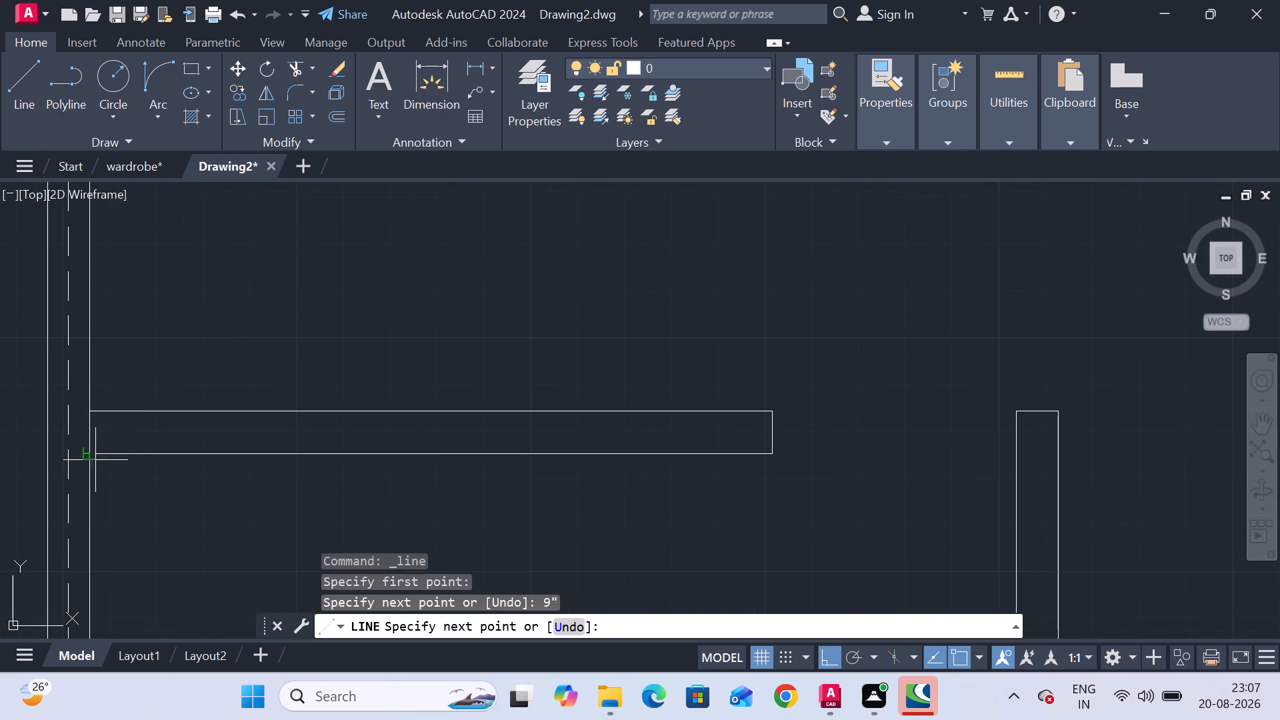
{"action": "left_click", "coordinate": [91, 460]}
{"action": "key", "text": "Escape"}
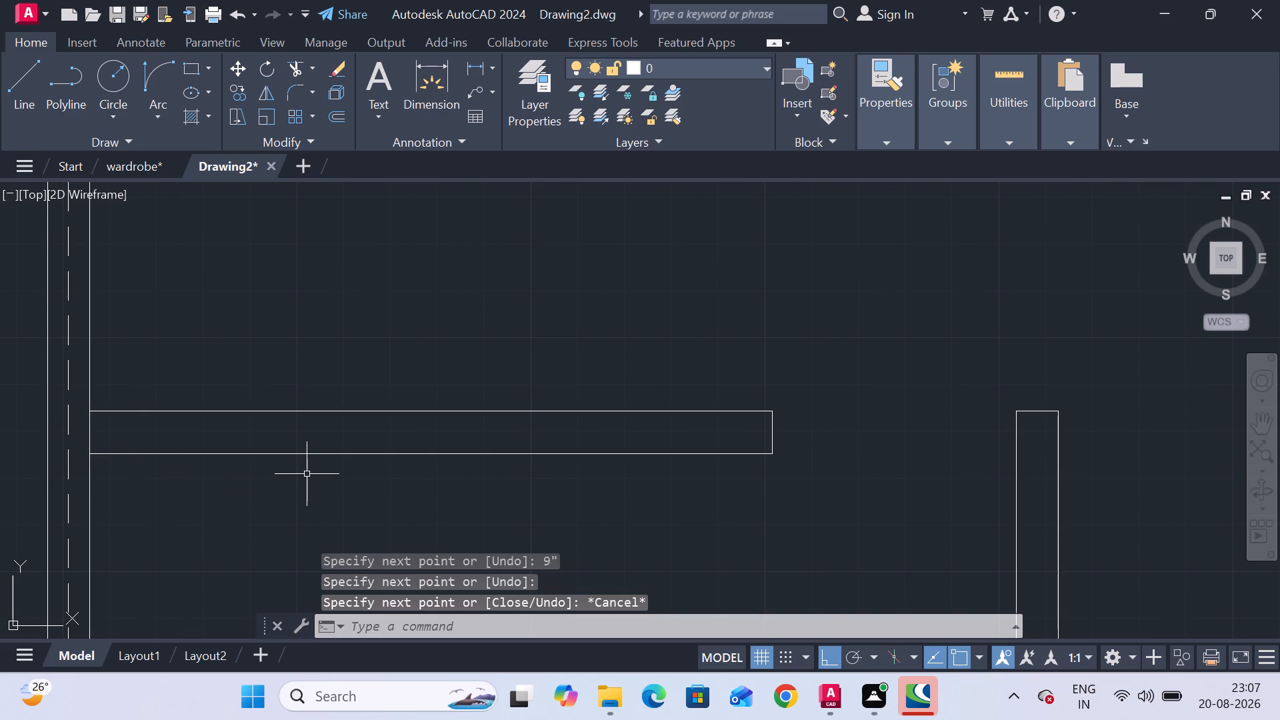
After trying and undoing a 9" segment, draw a line from the outer wall along the left horizontal wall's upper face and down across it.
{"action": "scroll", "coordinate": [319, 475], "scroll_direction": "down", "scroll_amount": 2}
{"action": "left_click", "coordinate": [41, 81]}
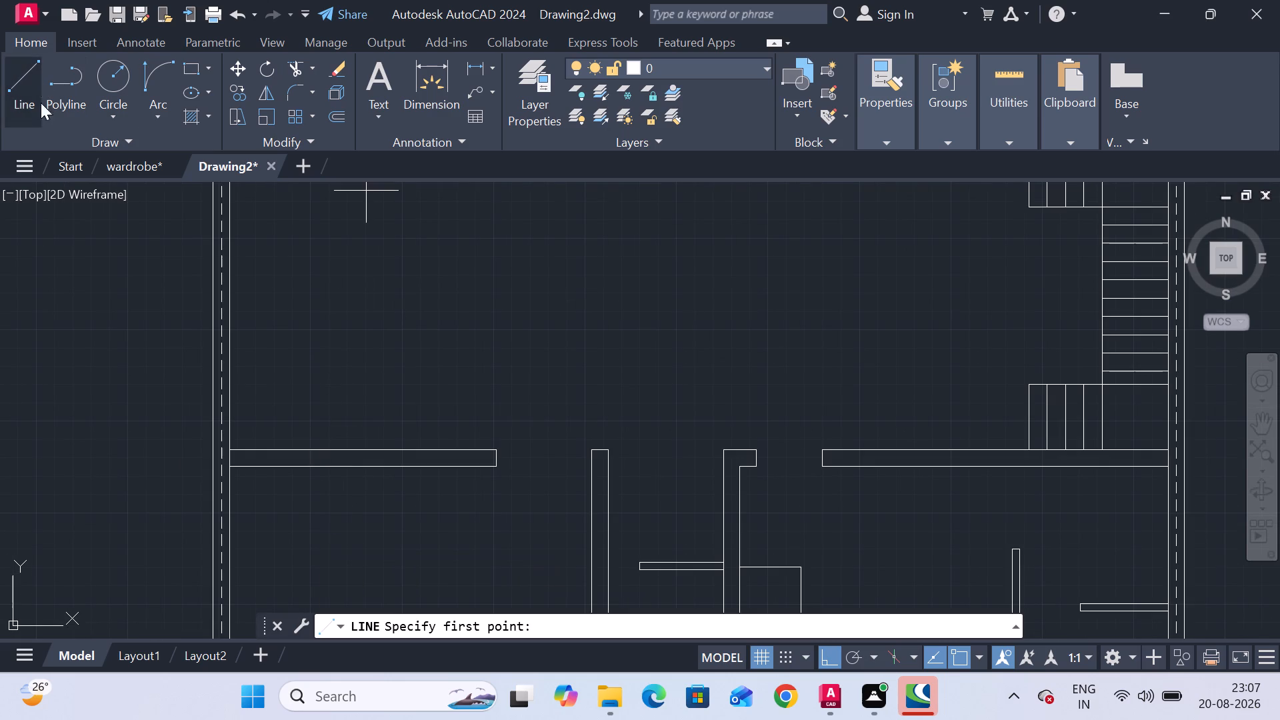
{"action": "scroll", "coordinate": [249, 437], "scroll_direction": "up", "scroll_amount": 2}
{"action": "left_click", "coordinate": [201, 472]}
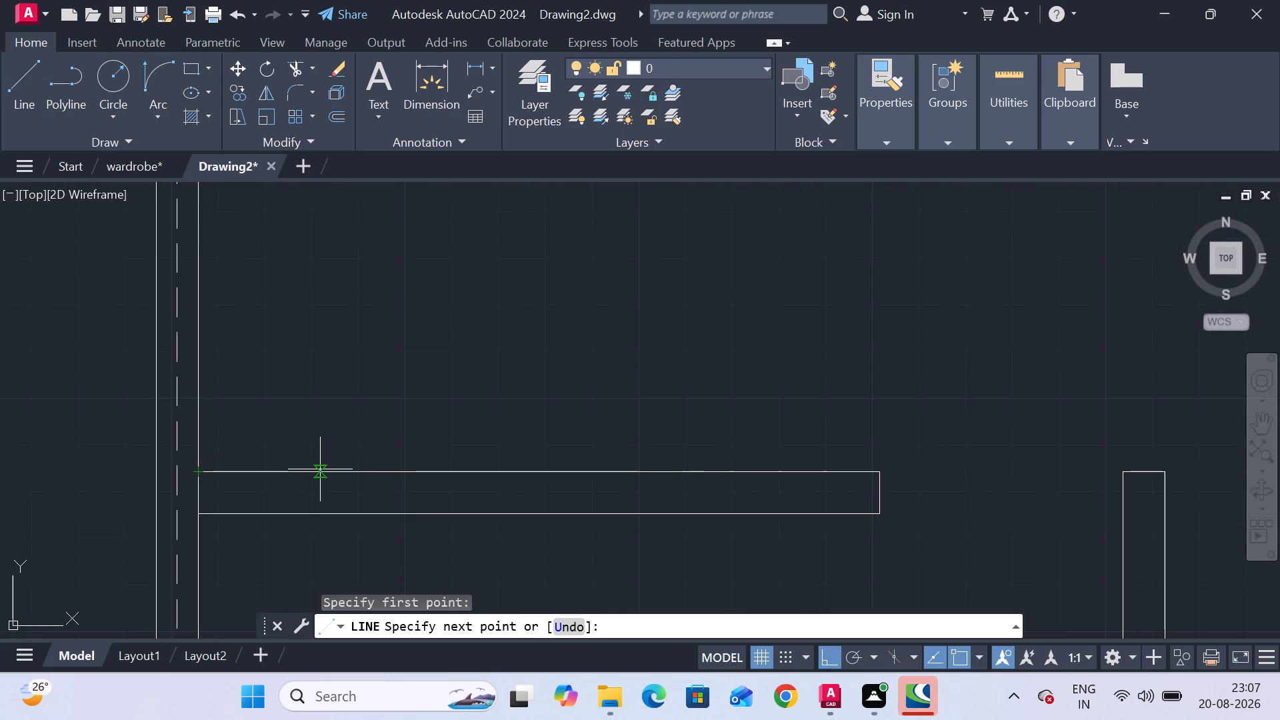
{"action": "type", "text": "9\""}
{"action": "key", "text": "Return"}
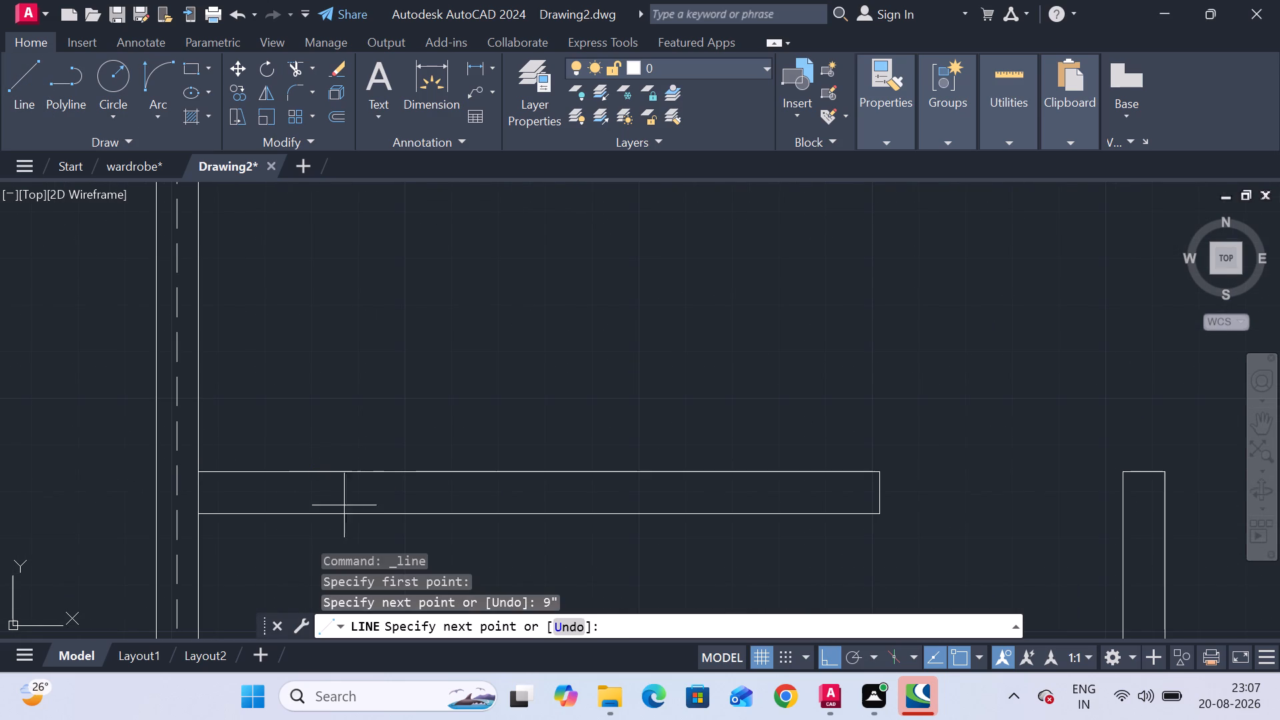
{"action": "scroll", "coordinate": [417, 502], "scroll_direction": "down", "scroll_amount": 2}
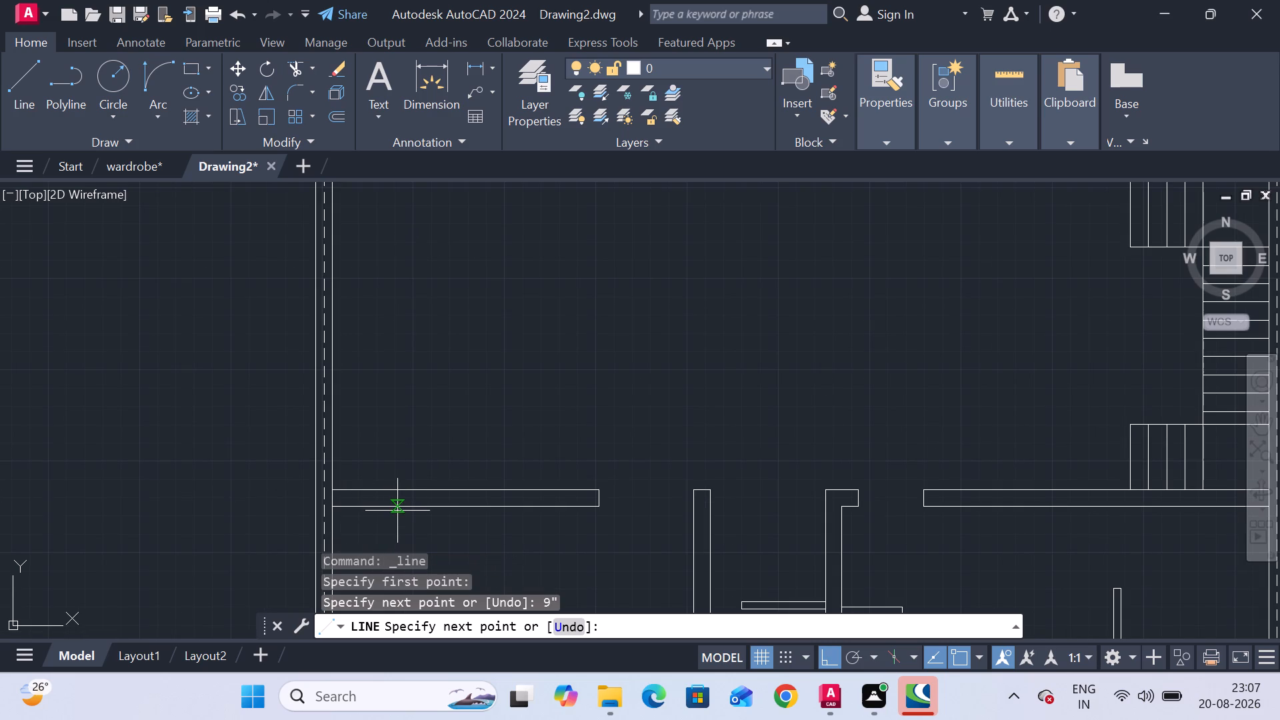
{"action": "key", "text": "ctrl+z"}
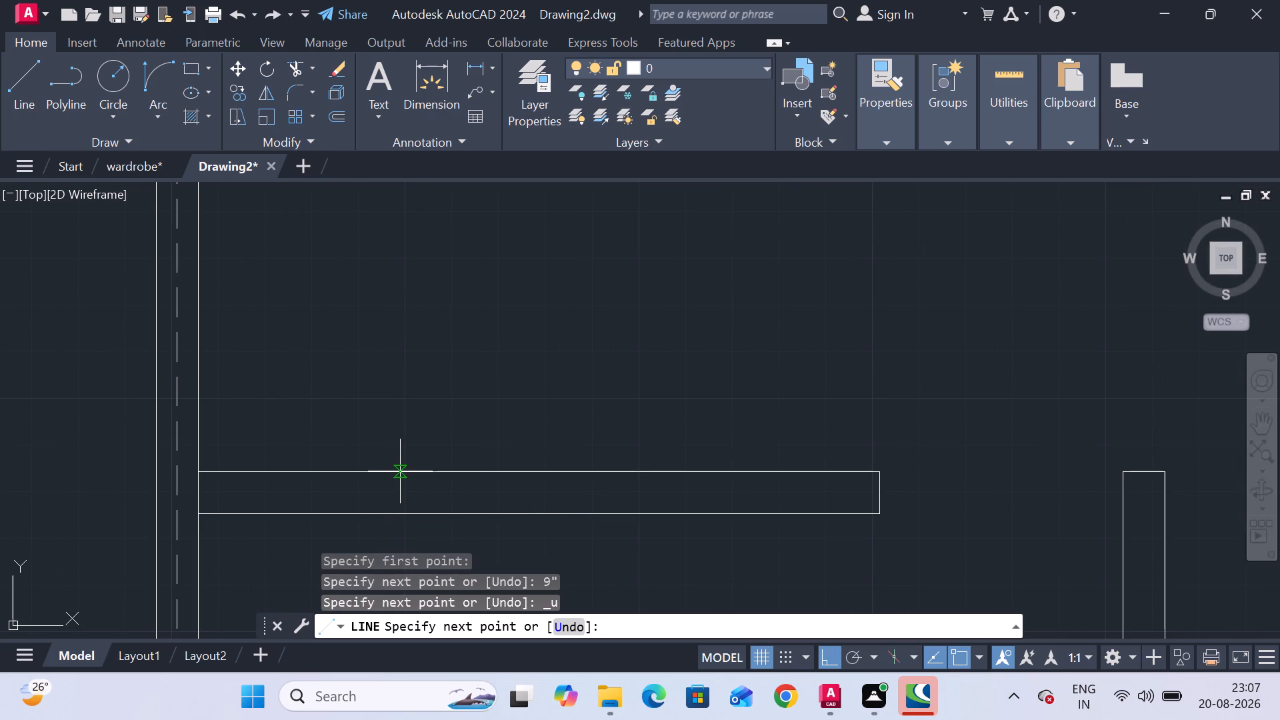
{"action": "left_click", "coordinate": [388, 471]}
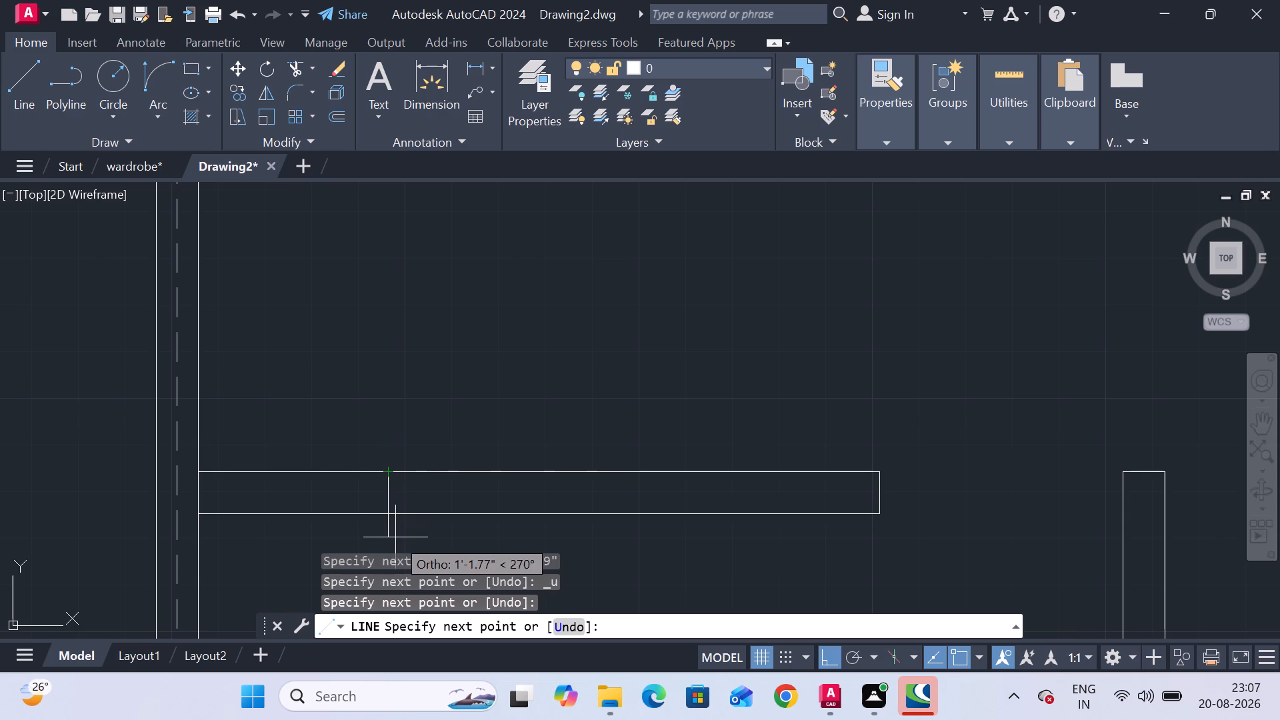
{"action": "middle_click_drag", "start_coordinate": [395, 537], "coordinate": [395, 469]}
{"action": "left_click", "coordinate": [394, 488]}
{"action": "key", "text": "Escape"}
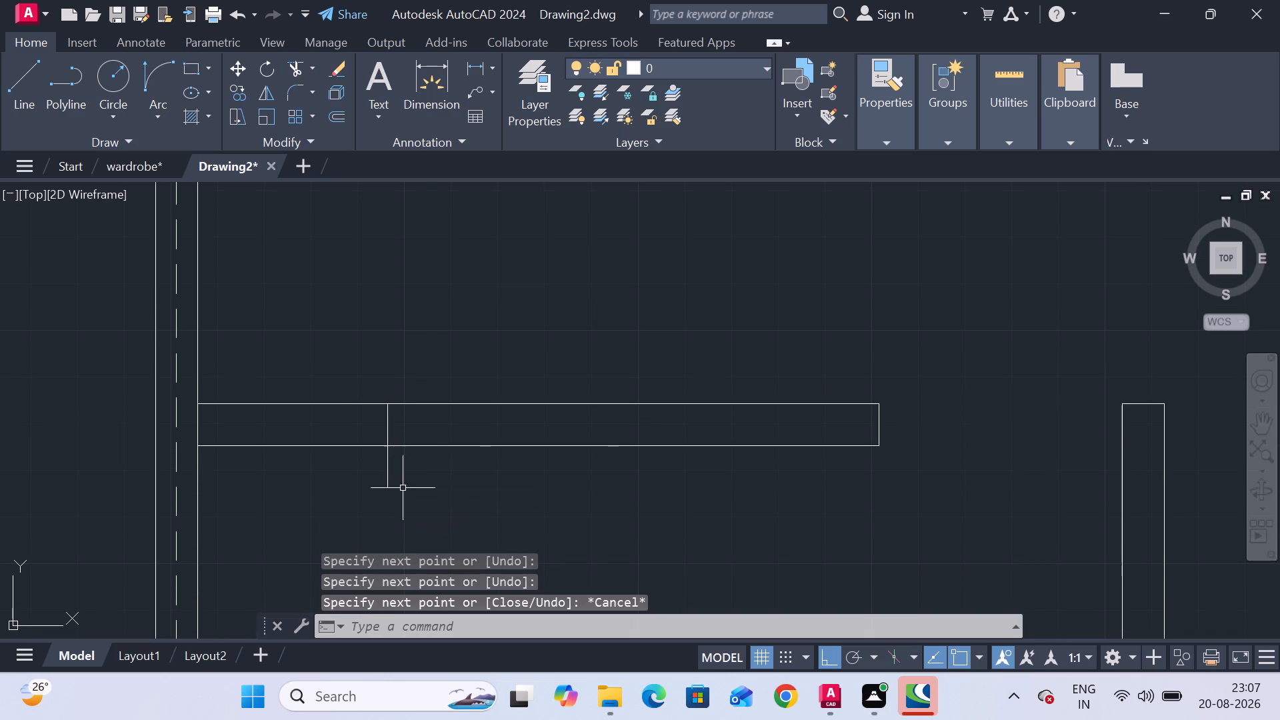
Draw a second vertical line across the left horizontal wall, near its free end.
{"action": "left_click", "coordinate": [38, 69]}
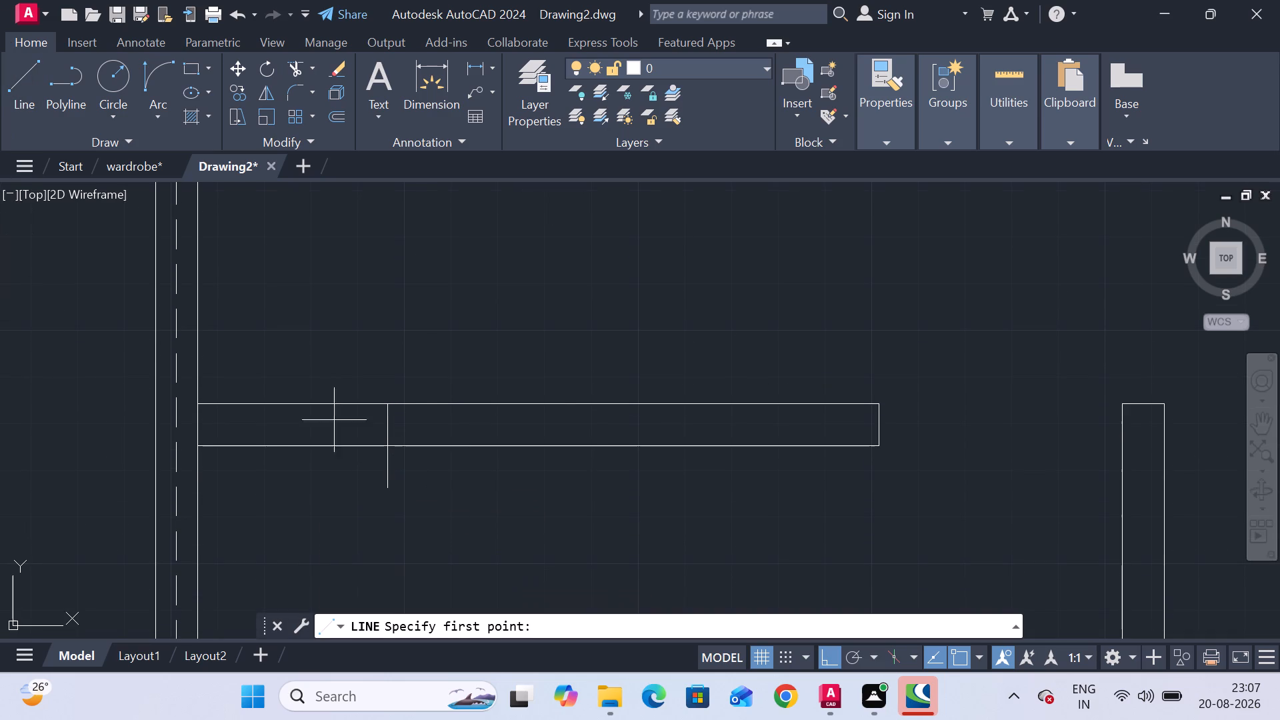
{"action": "left_click", "coordinate": [773, 381]}
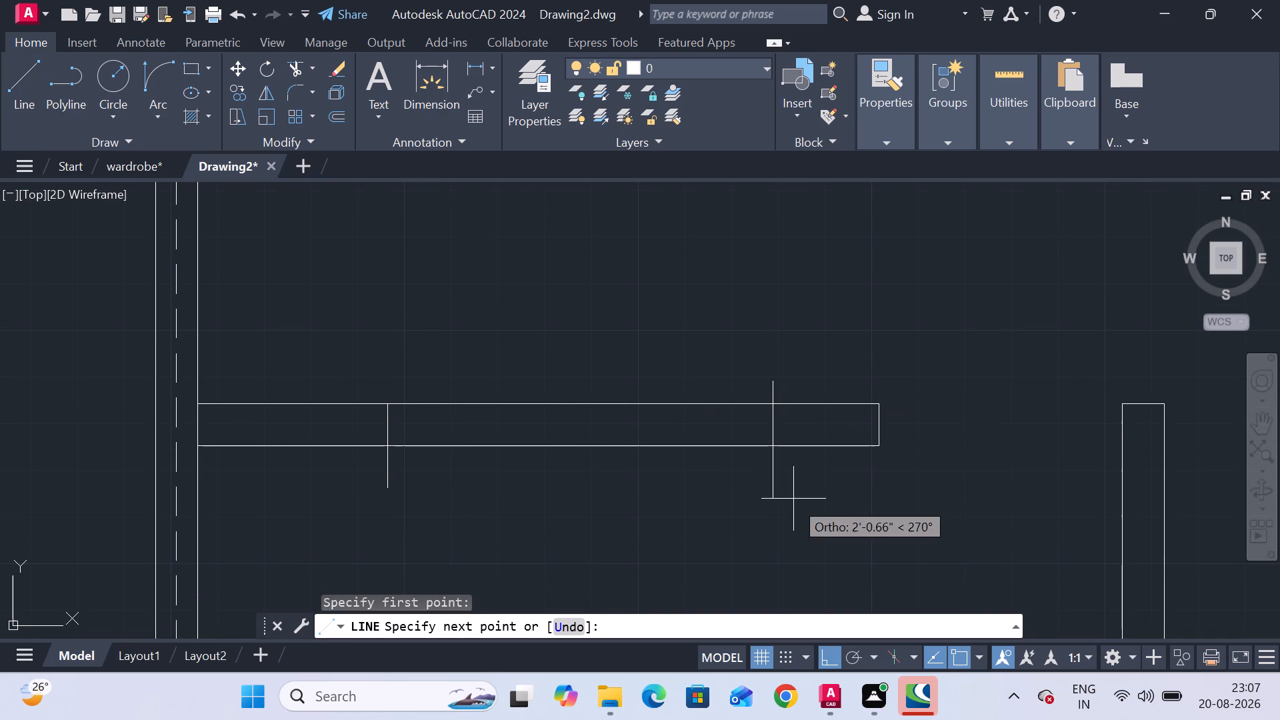
{"action": "left_click", "coordinate": [789, 513]}
{"action": "key", "text": "Escape"}
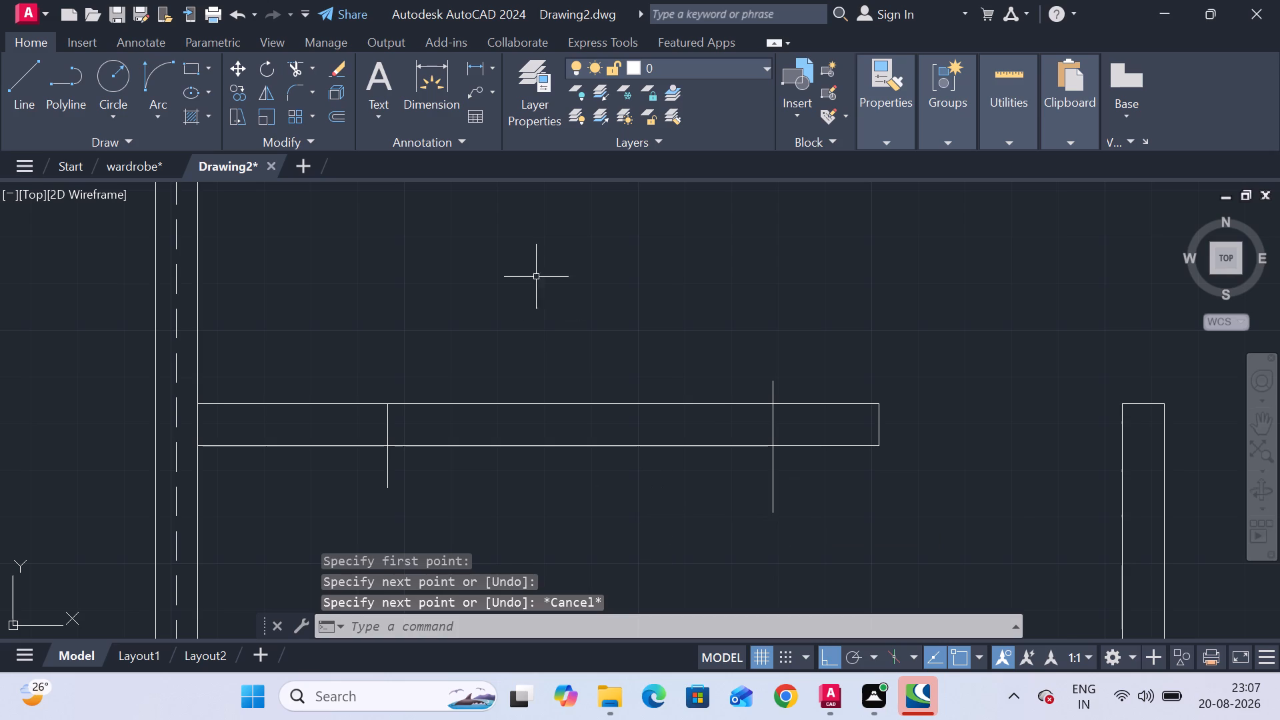
Trim the parts of both vertical cross lines that extend beyond the wall's upper and lower faces.
{"action": "left_click", "coordinate": [305, 67]}
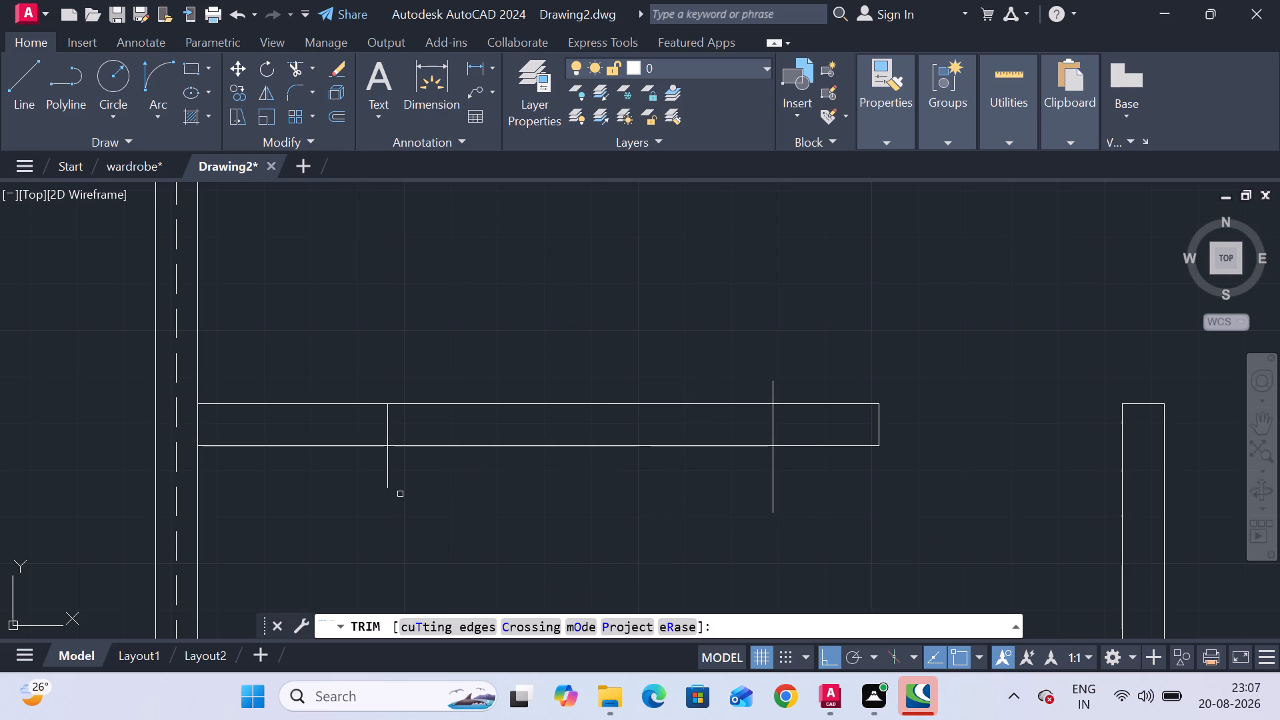
{"action": "left_click", "coordinate": [413, 478]}
{"action": "left_click", "coordinate": [360, 471]}
{"action": "left_click", "coordinate": [827, 500]}
{"action": "left_click", "coordinate": [733, 493]}
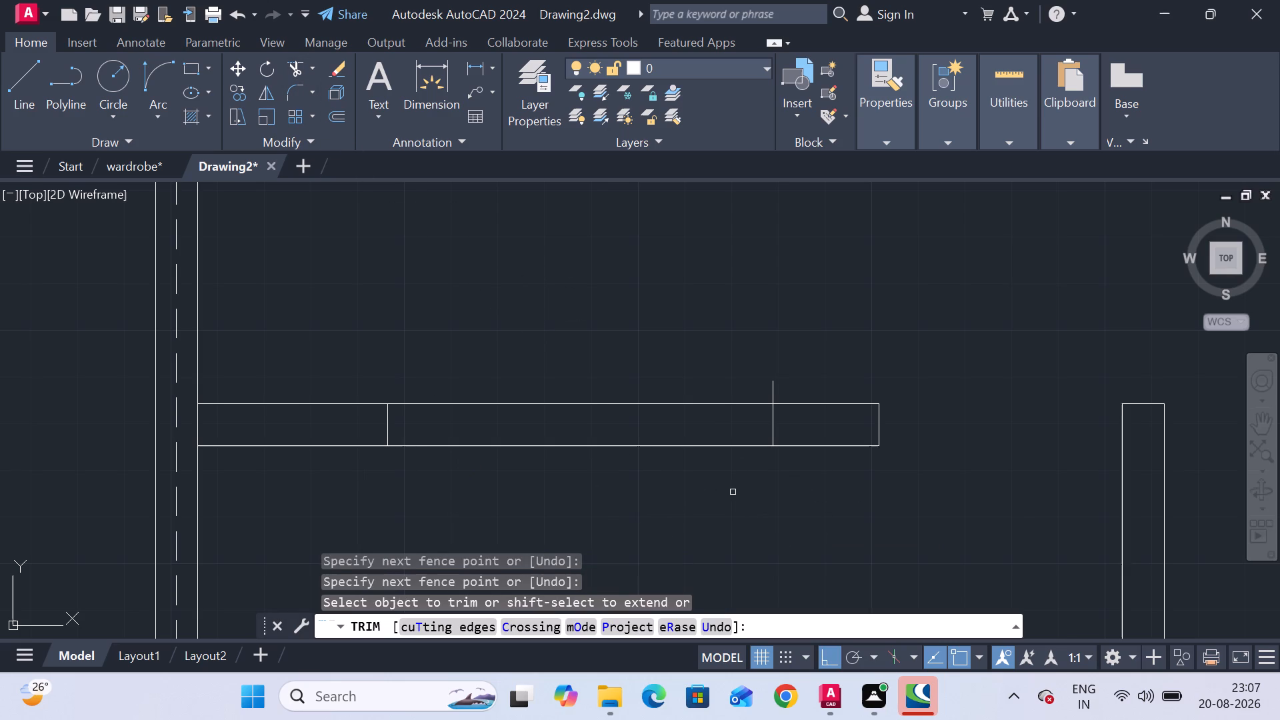
{"action": "scroll", "coordinate": [799, 361], "scroll_direction": "up", "scroll_amount": 2}
{"action": "left_click", "coordinate": [785, 416]}
{"action": "left_click", "coordinate": [700, 434]}
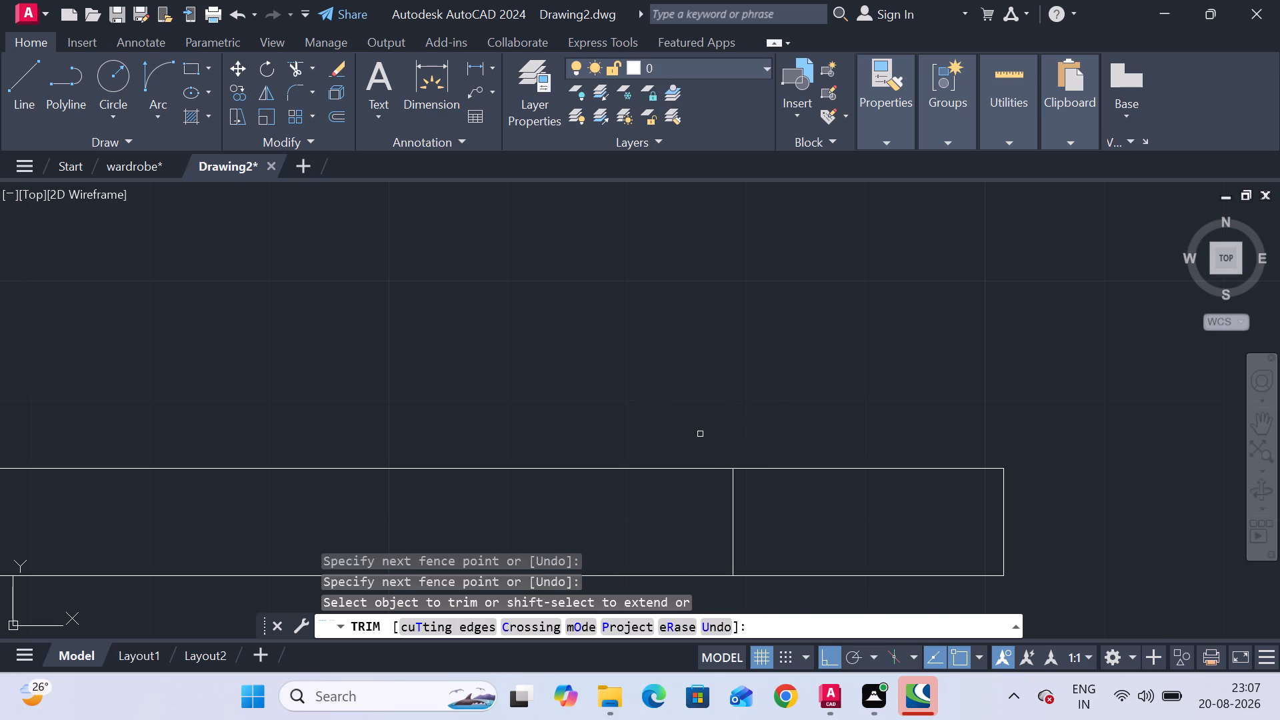
{"action": "scroll", "coordinate": [700, 434], "scroll_direction": "down", "scroll_amount": 3}
{"action": "key", "text": "Escape"}
{"action": "key", "text": "Escape"}
{"action": "key", "text": "Escape"}
{"action": "key", "text": "Escape"}
{"action": "key", "text": "Escape"}
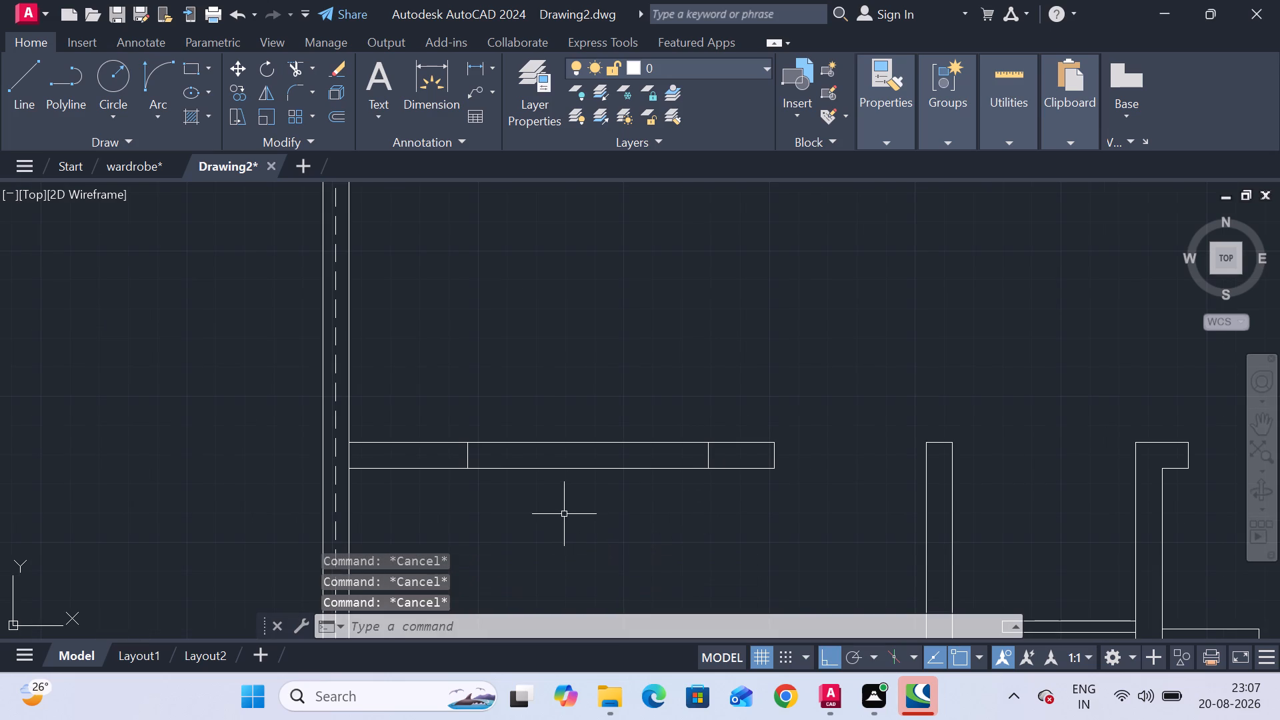
{"action": "key", "text": "Escape"}
Move the cross line nearer the outer wall a short distance along the wall toward that outer wall.
{"action": "scroll", "coordinate": [479, 469], "scroll_direction": "up", "scroll_amount": 3}
{"action": "left_click", "coordinate": [425, 448]}
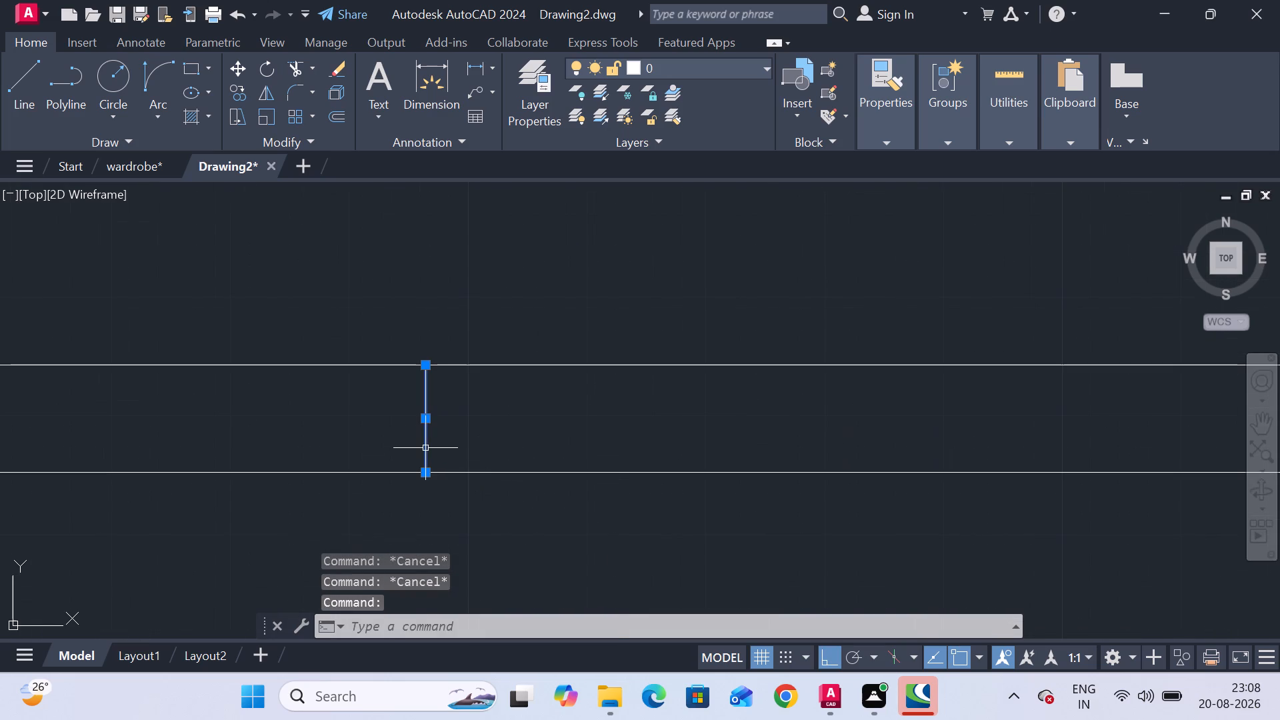
{"action": "right_click", "coordinate": [425, 448]}
{"action": "left_click", "coordinate": [520, 337]}
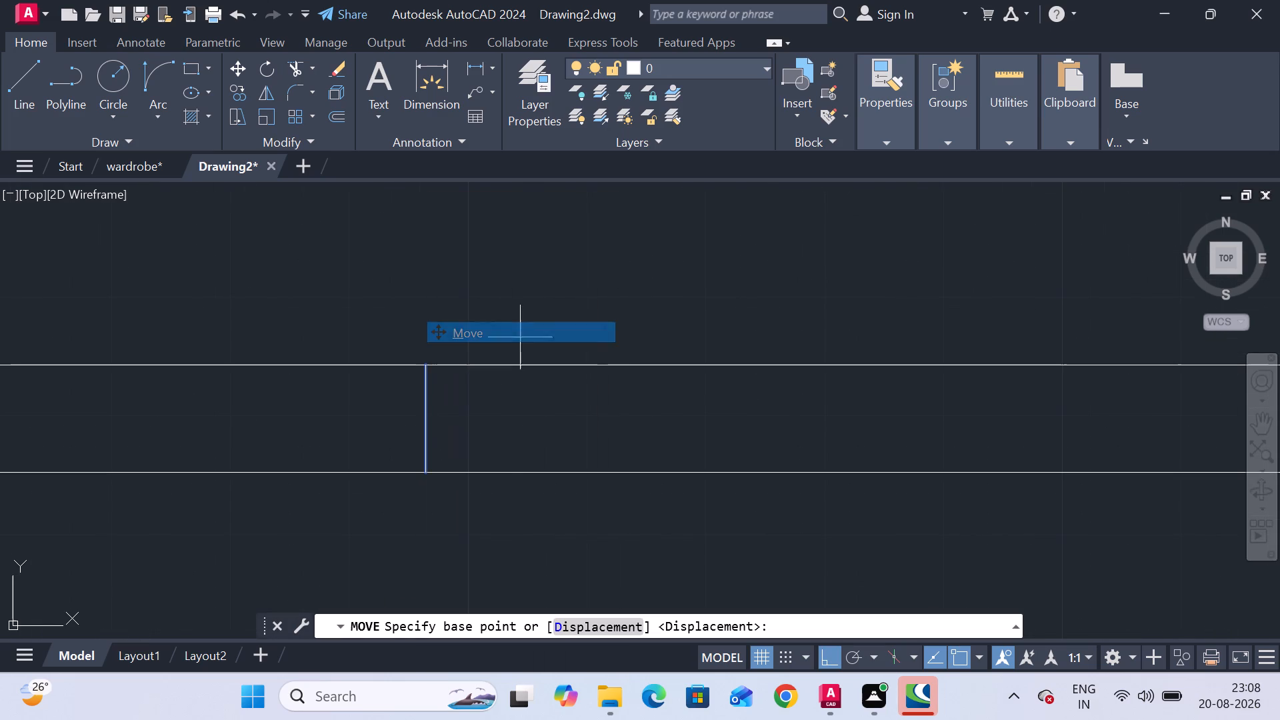
{"action": "left_click", "coordinate": [429, 469]}
{"action": "scroll", "coordinate": [337, 464], "scroll_direction": "down", "scroll_amount": 2}
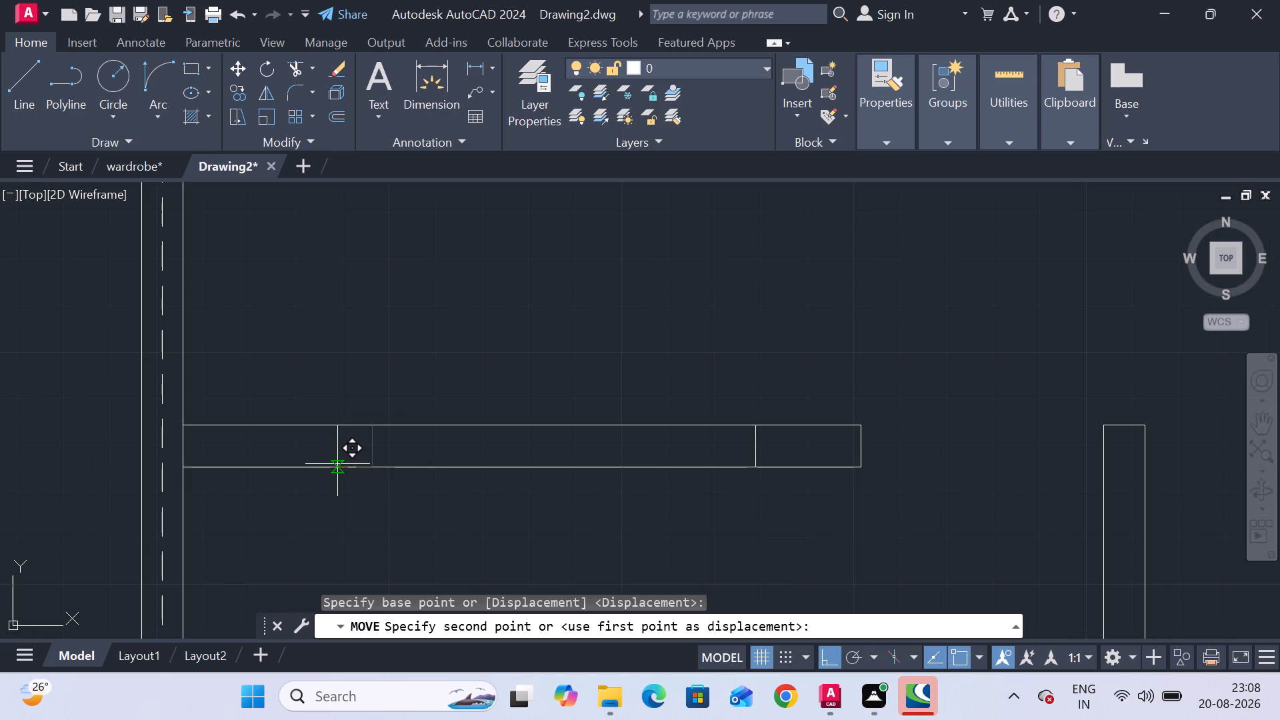
{"action": "left_click", "coordinate": [335, 462]}
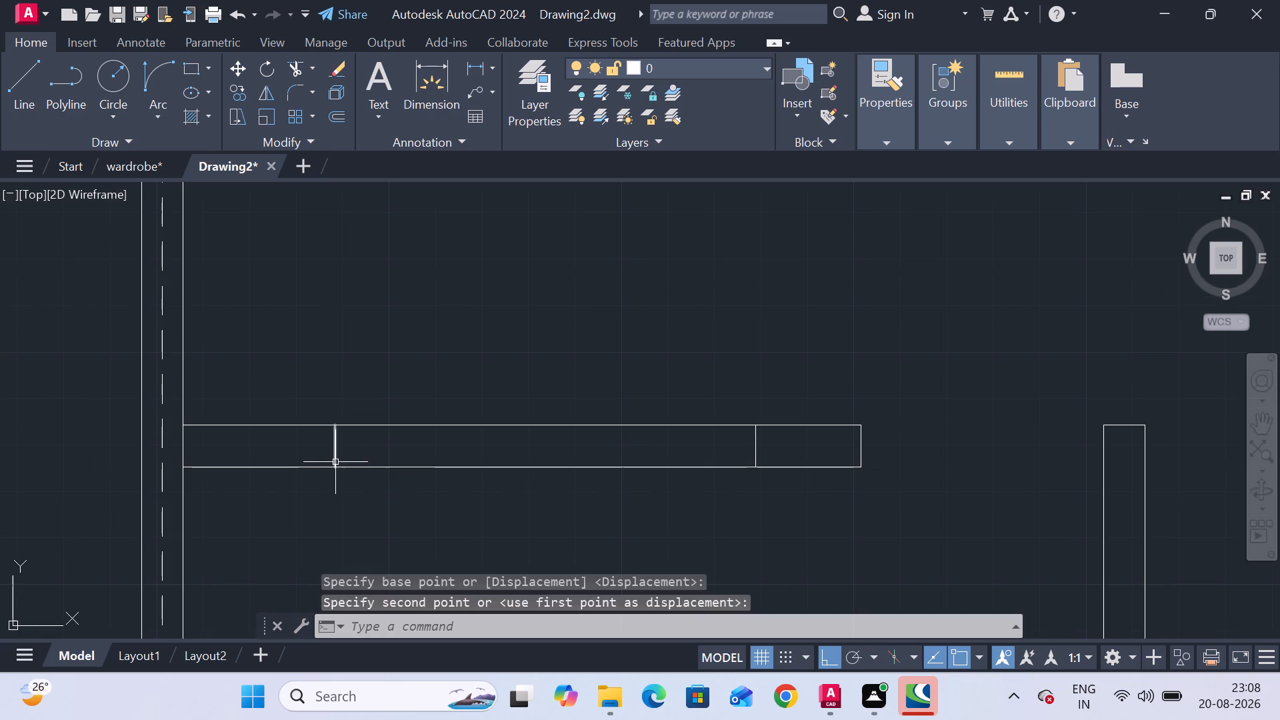
{"action": "key", "text": "Escape"}
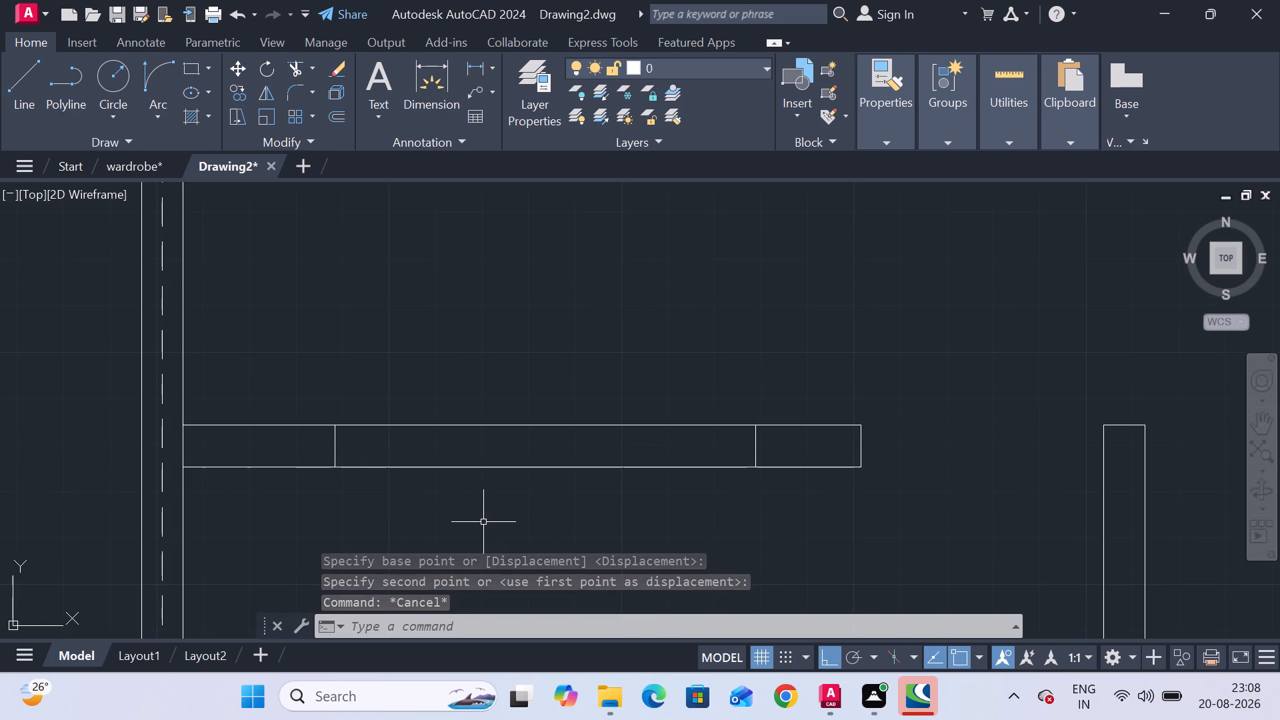
Draw a horizontal line inside the wall, just below its upper face, from the moved cross line to about midway between the cross lines.
{"action": "left_click", "coordinate": [33, 98]}
{"action": "scroll", "coordinate": [378, 447], "scroll_direction": "up", "scroll_amount": 2}
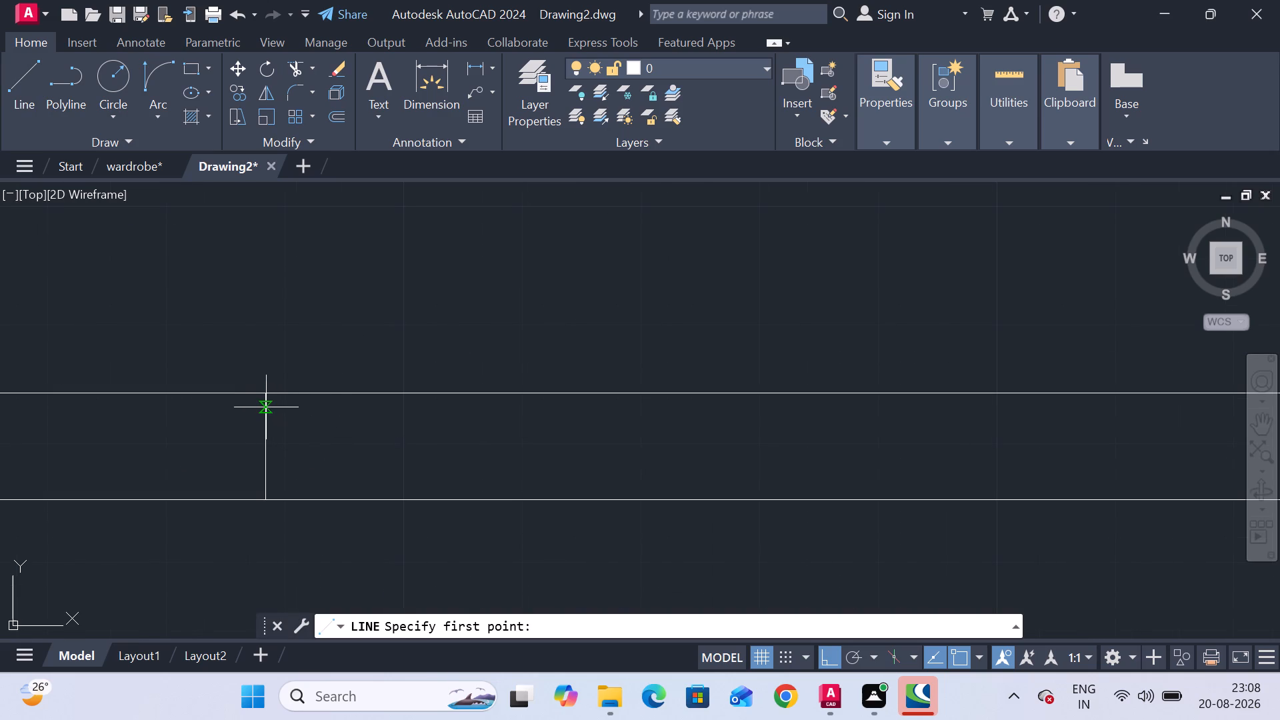
{"action": "left_click", "coordinate": [266, 407]}
{"action": "scroll", "coordinate": [867, 419], "scroll_direction": "down", "scroll_amount": 1}
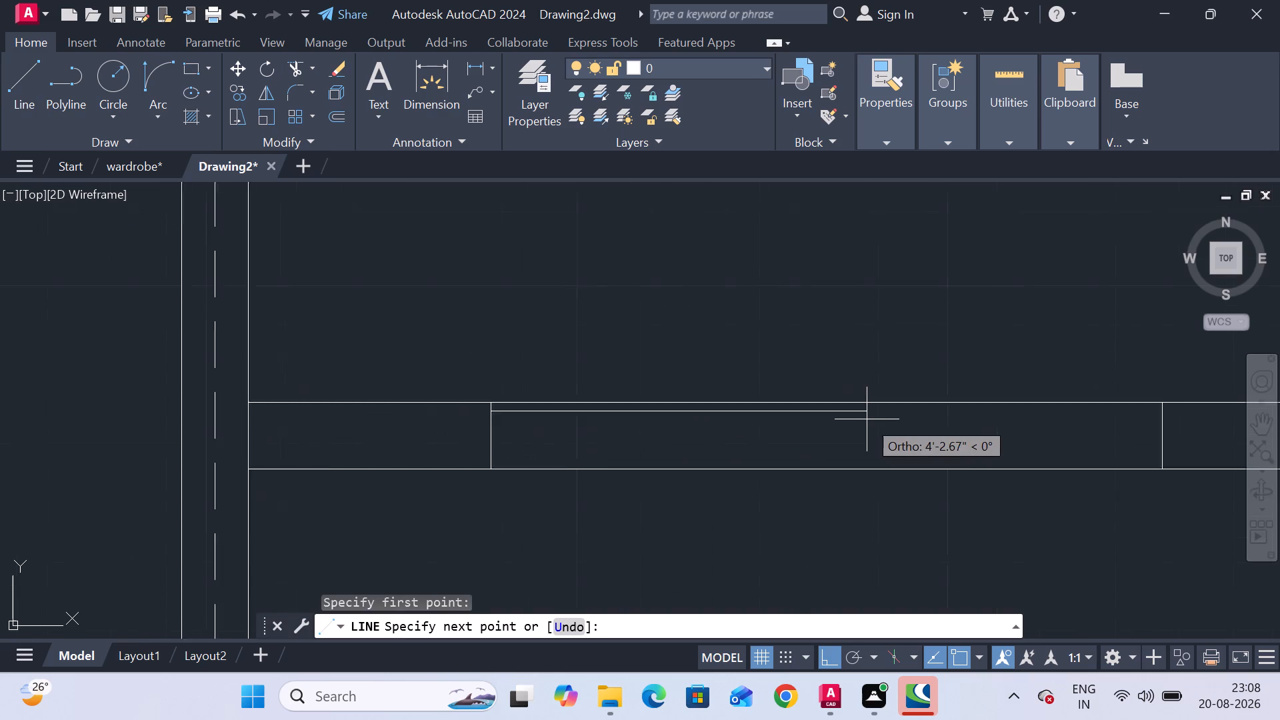
{"action": "scroll", "coordinate": [867, 419], "scroll_direction": "down", "scroll_amount": 2}
{"action": "scroll", "coordinate": [870, 419], "scroll_direction": "up", "scroll_amount": 2}
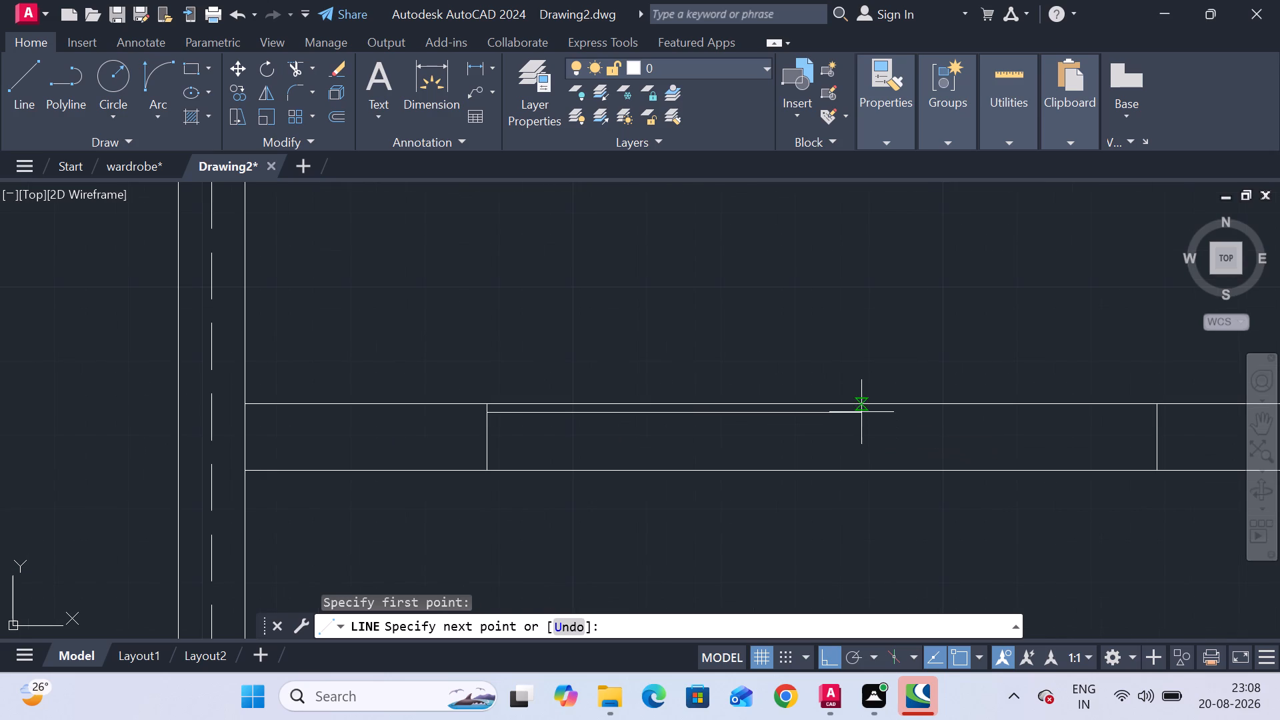
{"action": "left_click", "coordinate": [861, 412]}
{"action": "key", "text": "ctrl+z"}
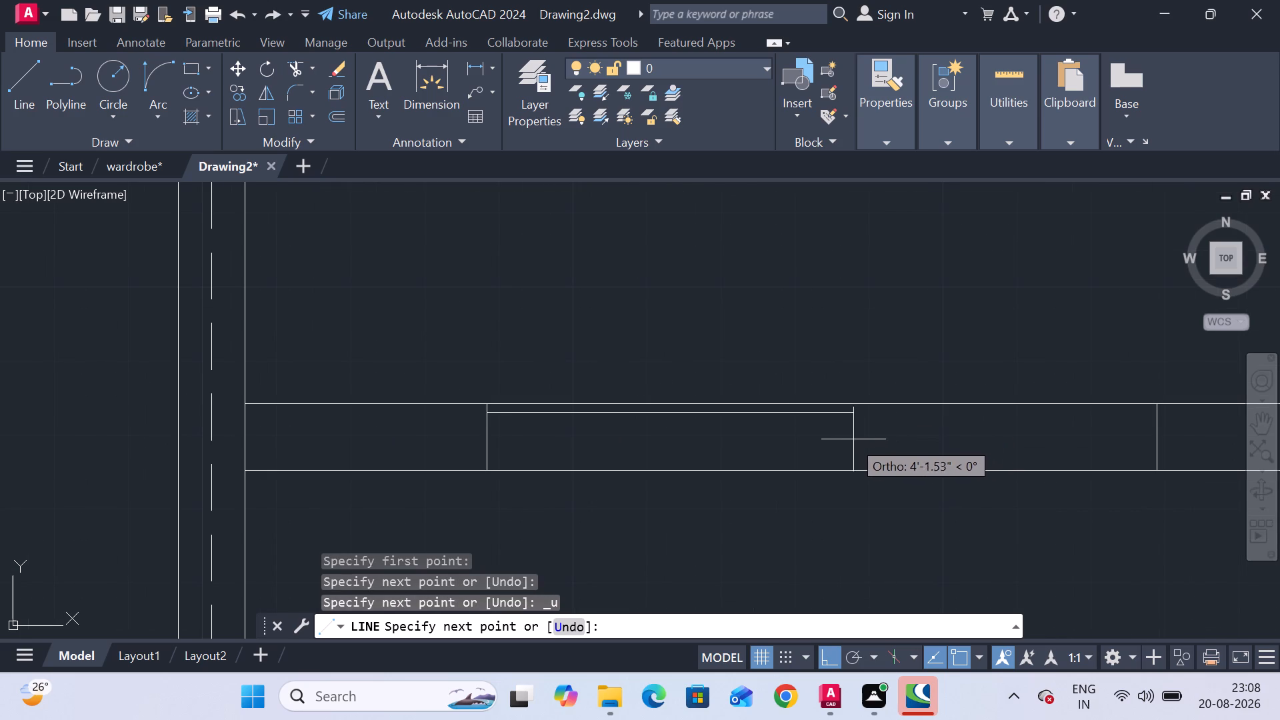
{"action": "left_click", "coordinate": [822, 427]}
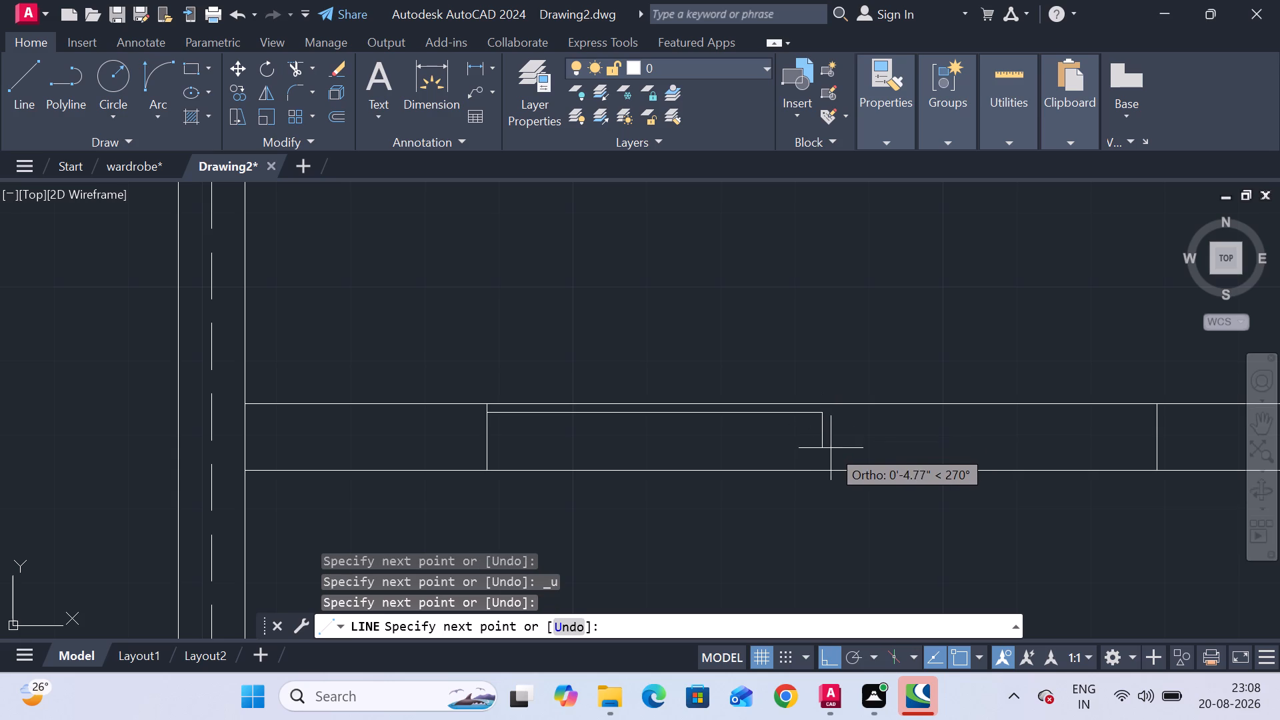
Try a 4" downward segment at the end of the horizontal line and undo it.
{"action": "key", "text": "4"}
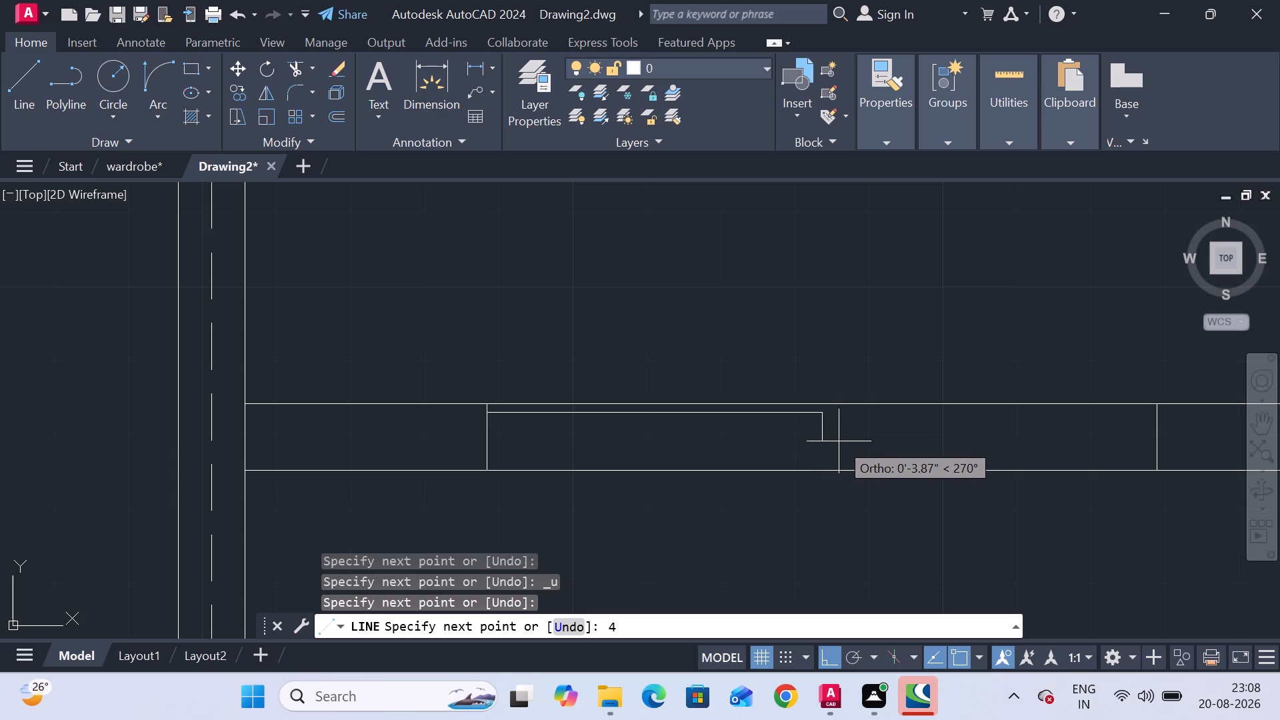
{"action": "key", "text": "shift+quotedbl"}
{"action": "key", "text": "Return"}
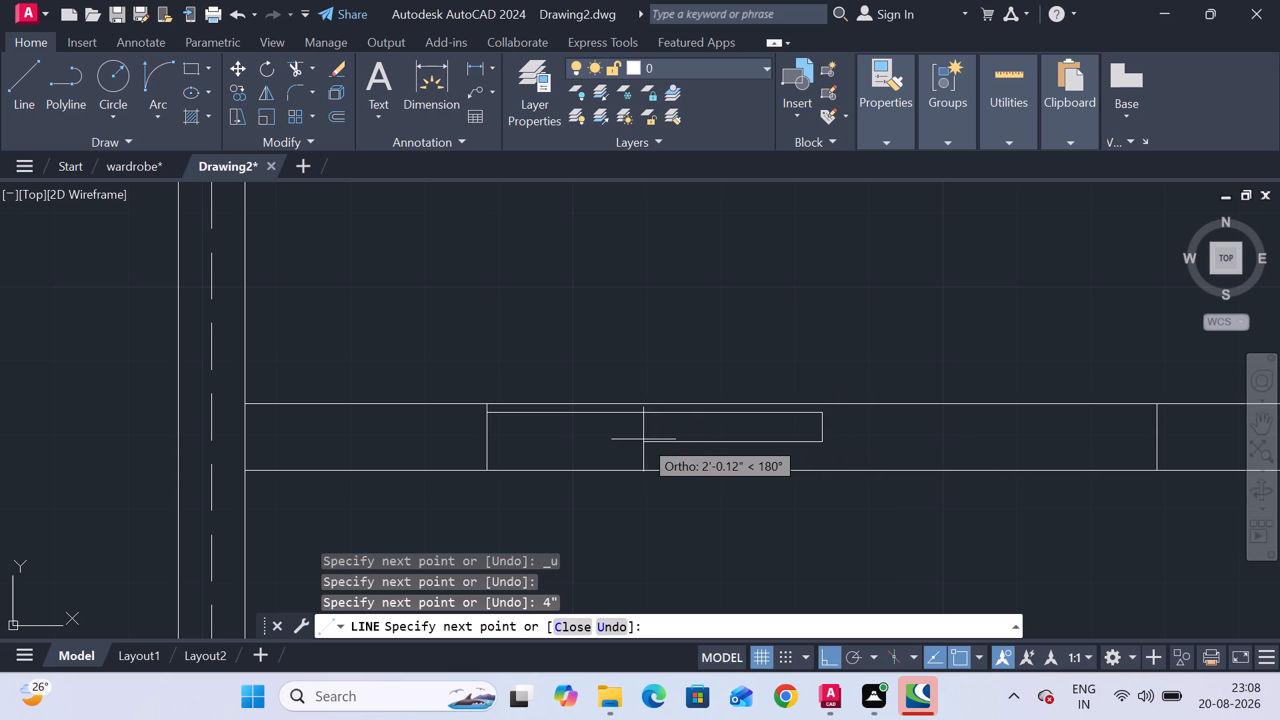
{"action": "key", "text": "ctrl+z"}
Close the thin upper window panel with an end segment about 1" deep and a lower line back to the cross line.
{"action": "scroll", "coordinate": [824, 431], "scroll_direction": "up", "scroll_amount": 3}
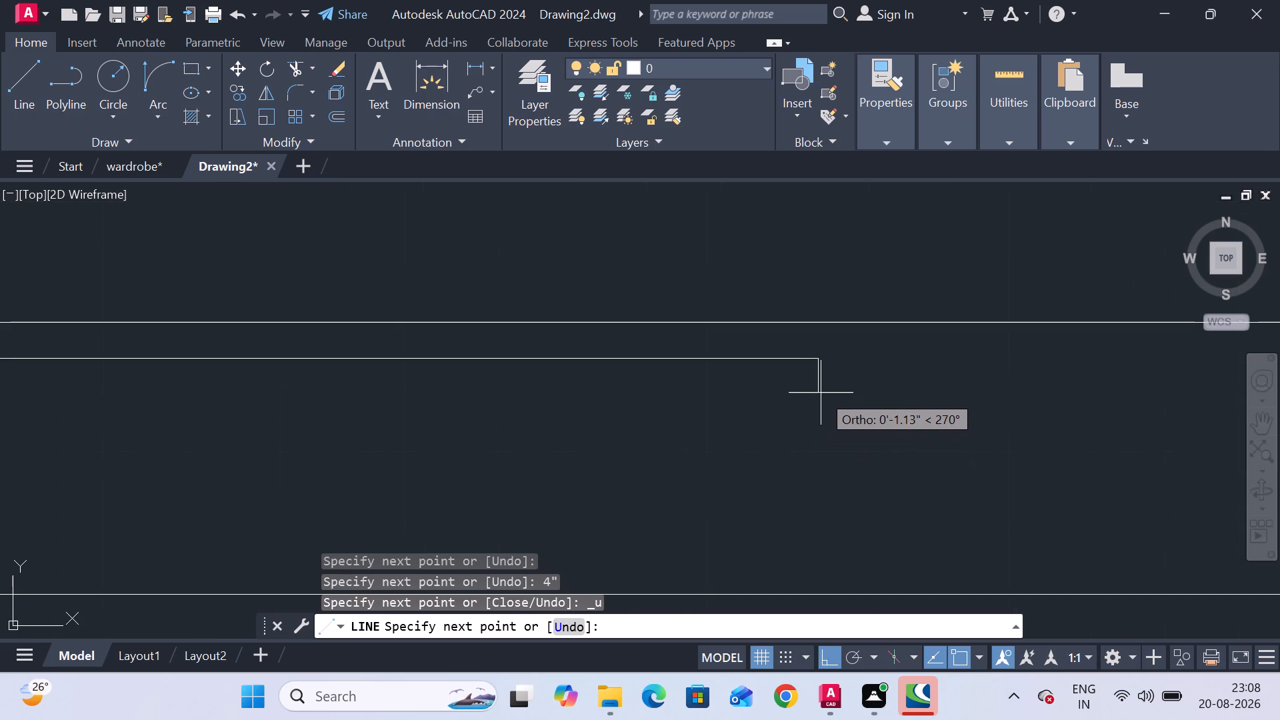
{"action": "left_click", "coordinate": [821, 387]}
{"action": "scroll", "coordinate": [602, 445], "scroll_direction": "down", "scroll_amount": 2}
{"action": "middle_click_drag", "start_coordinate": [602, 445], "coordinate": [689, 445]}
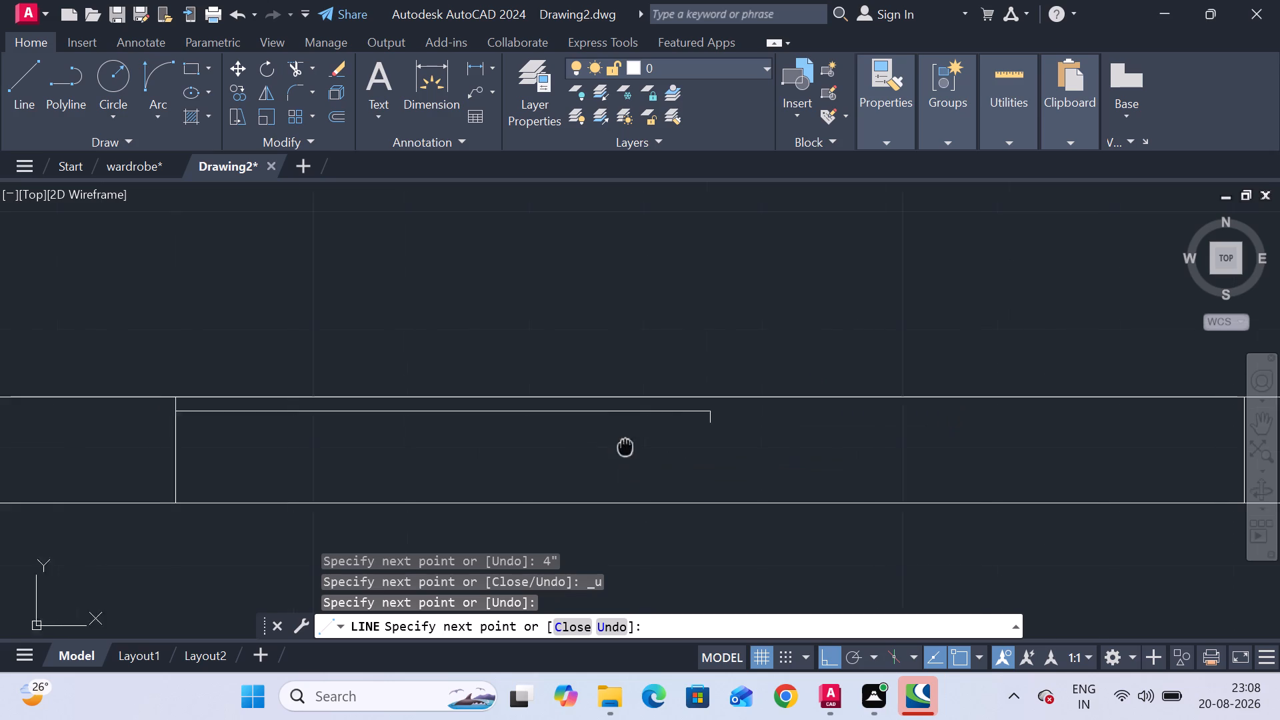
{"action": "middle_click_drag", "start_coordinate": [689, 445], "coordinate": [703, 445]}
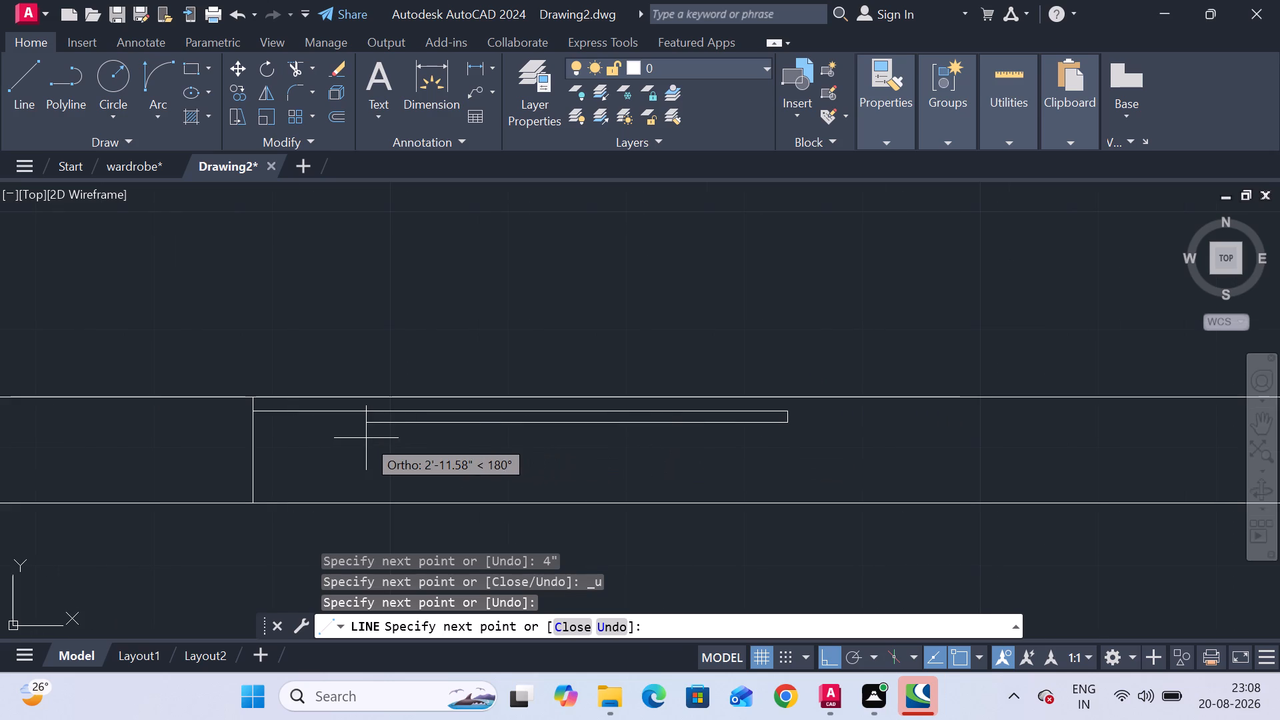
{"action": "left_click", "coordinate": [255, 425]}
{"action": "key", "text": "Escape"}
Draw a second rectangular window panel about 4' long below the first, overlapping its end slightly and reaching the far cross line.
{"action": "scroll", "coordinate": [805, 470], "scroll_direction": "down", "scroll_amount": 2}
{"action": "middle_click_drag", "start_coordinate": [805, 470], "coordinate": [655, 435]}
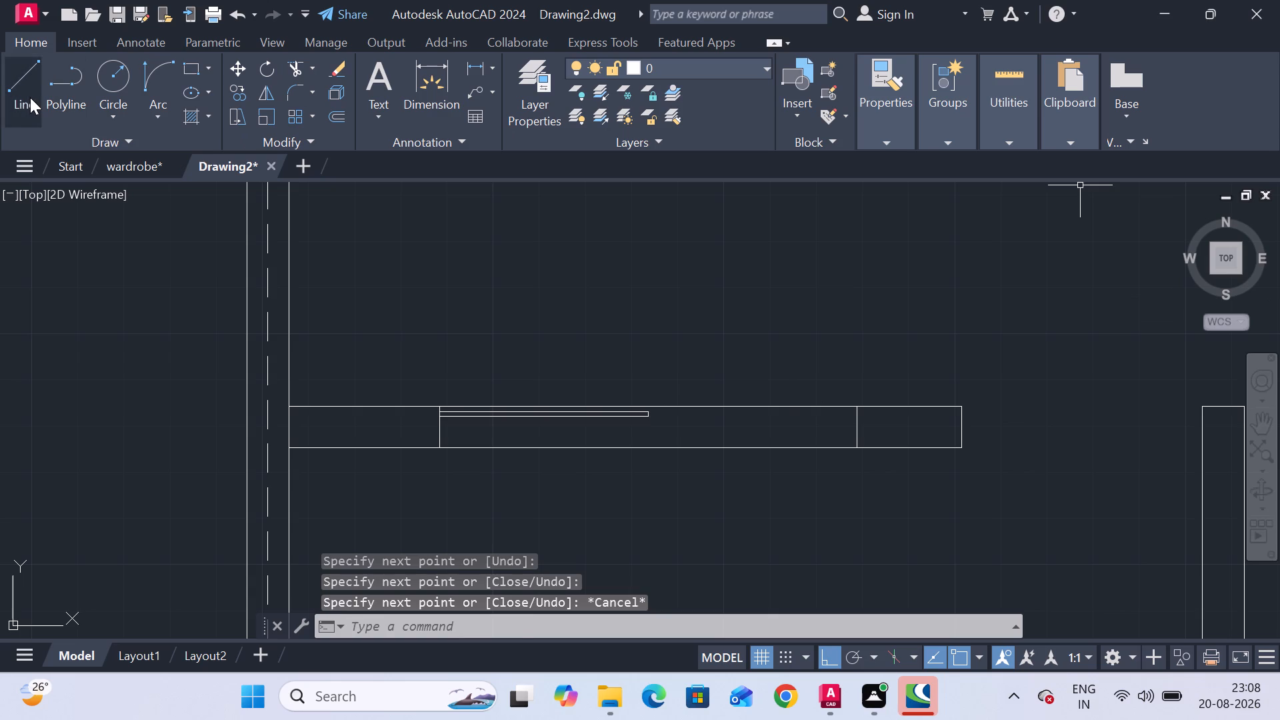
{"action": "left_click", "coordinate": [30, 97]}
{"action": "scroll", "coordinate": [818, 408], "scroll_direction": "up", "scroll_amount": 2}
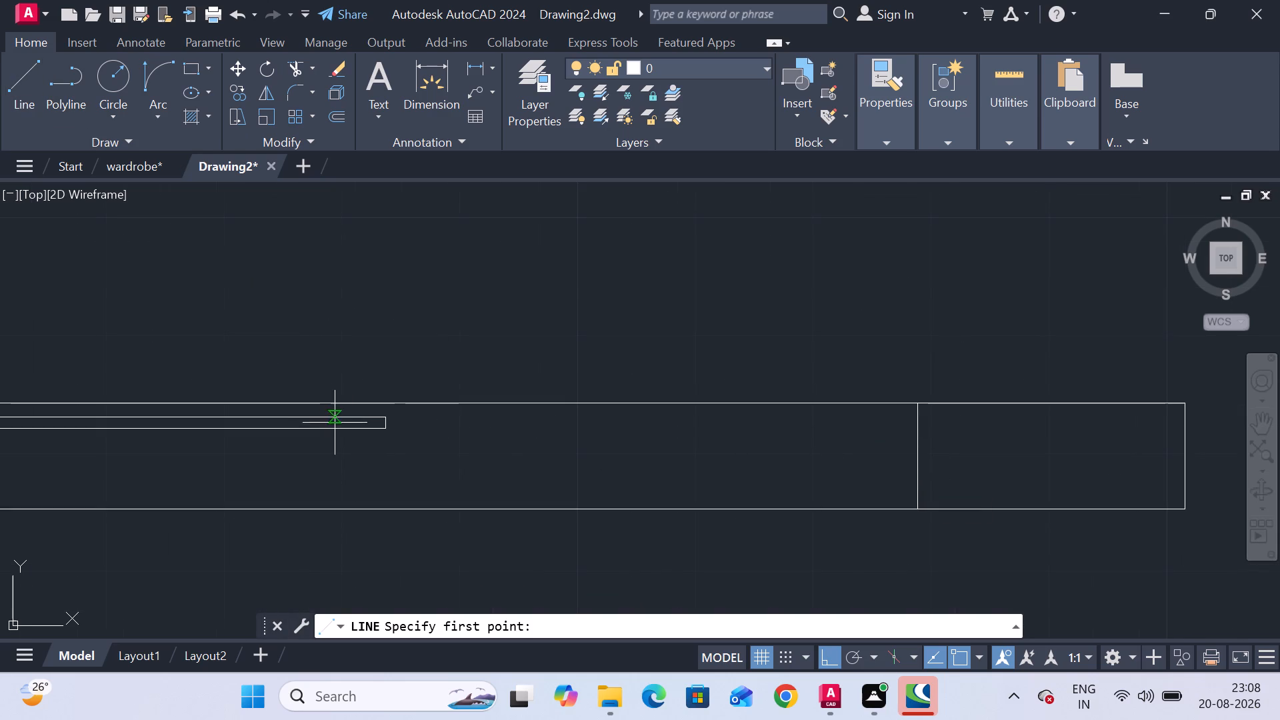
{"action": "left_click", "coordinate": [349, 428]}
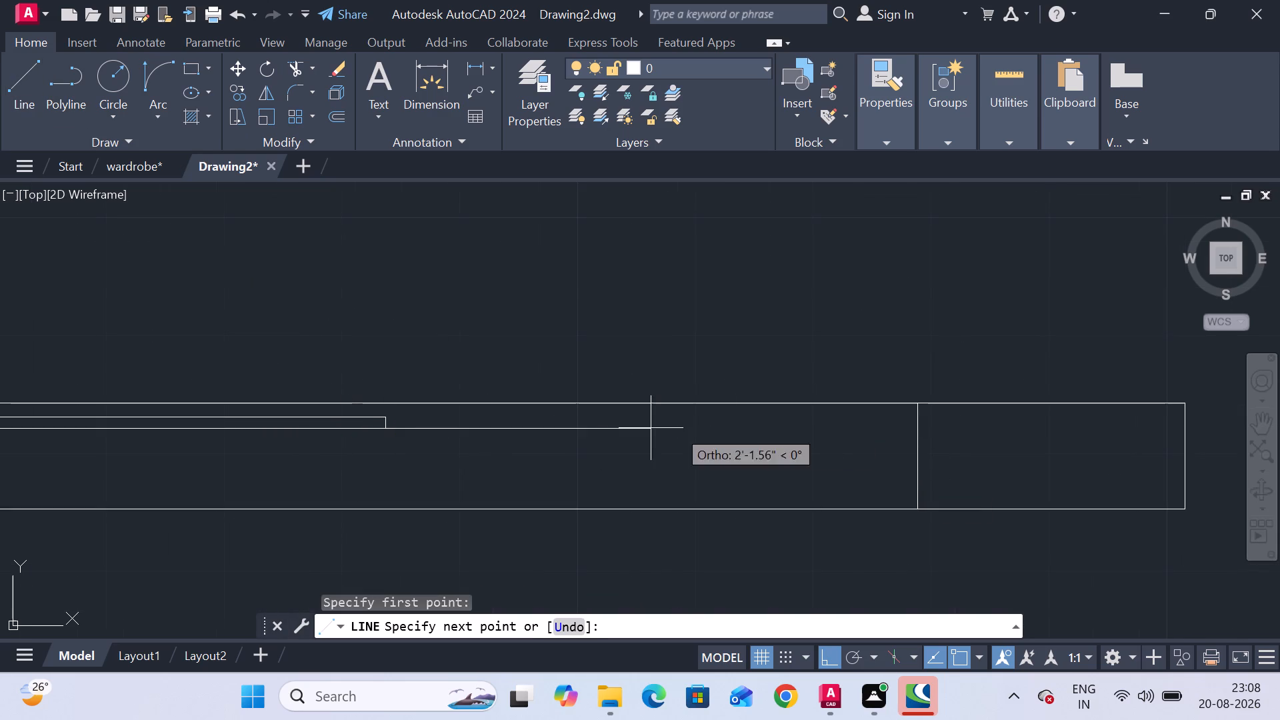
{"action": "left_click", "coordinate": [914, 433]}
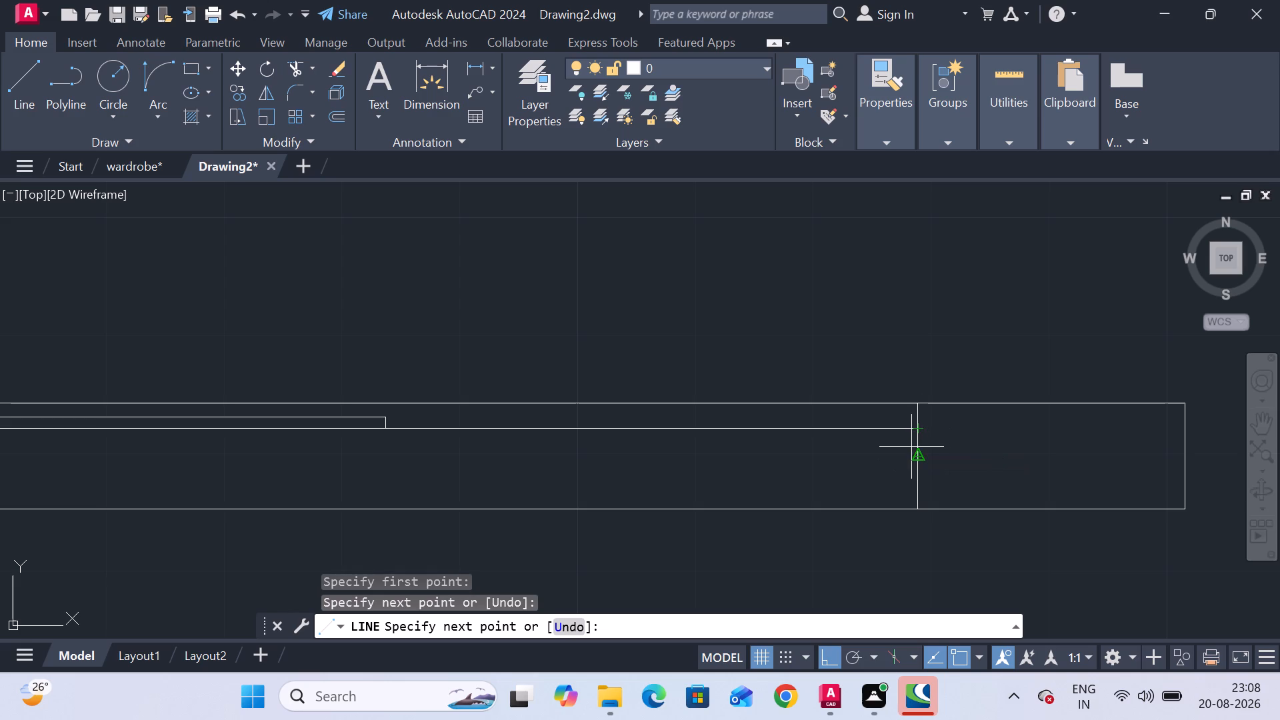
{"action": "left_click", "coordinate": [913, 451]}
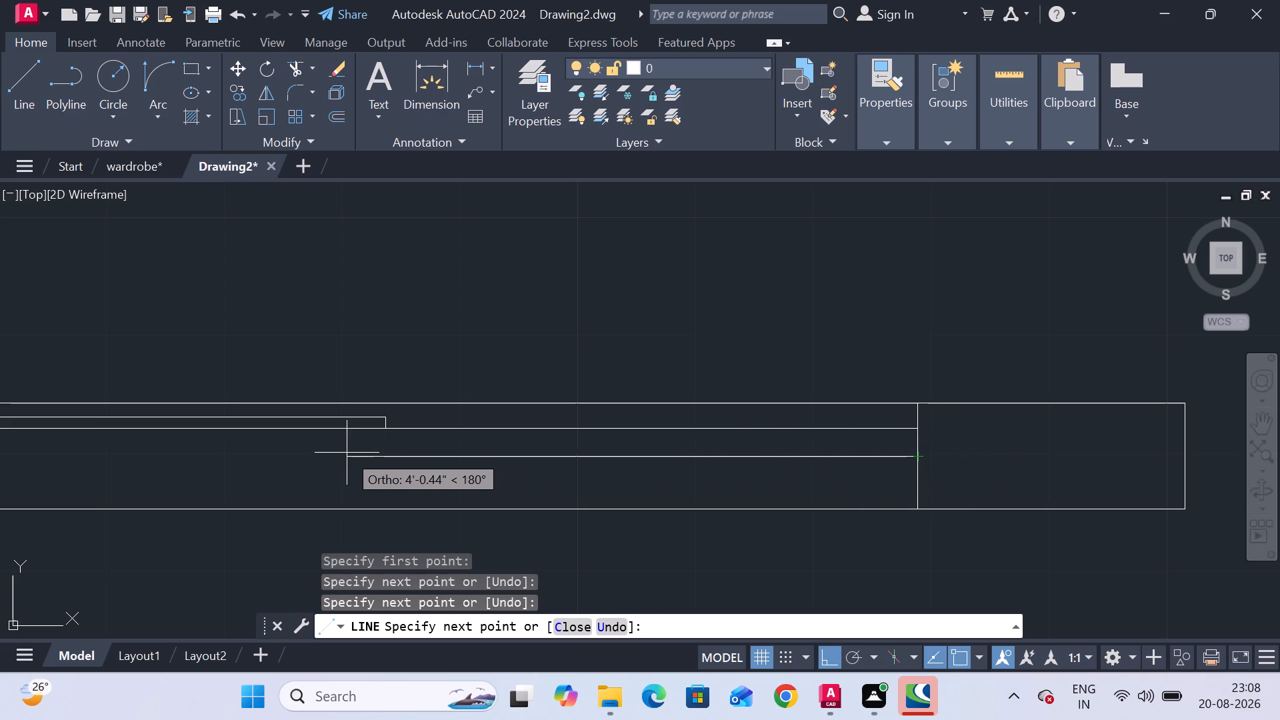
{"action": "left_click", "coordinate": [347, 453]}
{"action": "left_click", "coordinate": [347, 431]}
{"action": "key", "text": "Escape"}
Delete all the lines of both window panels between the two cross lines.
{"action": "scroll", "coordinate": [576, 486], "scroll_direction": "down", "scroll_amount": 2}
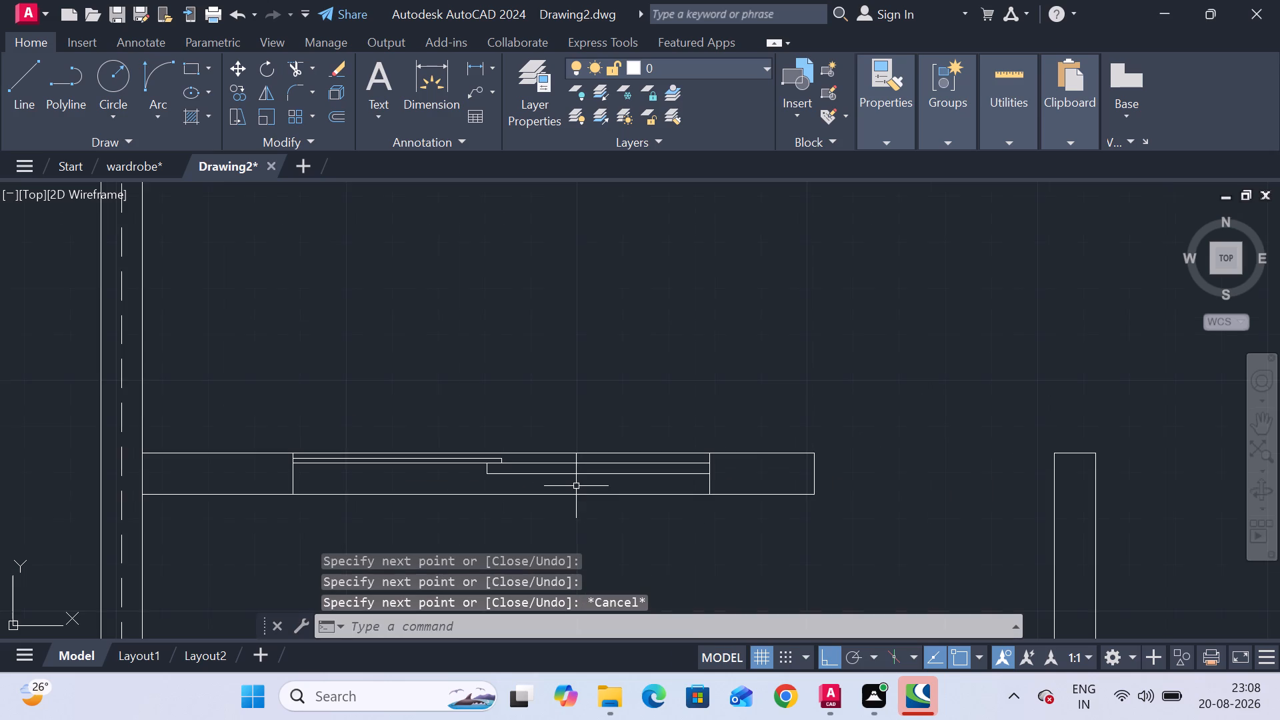
{"action": "scroll", "coordinate": [576, 486], "scroll_direction": "down", "scroll_amount": 1}
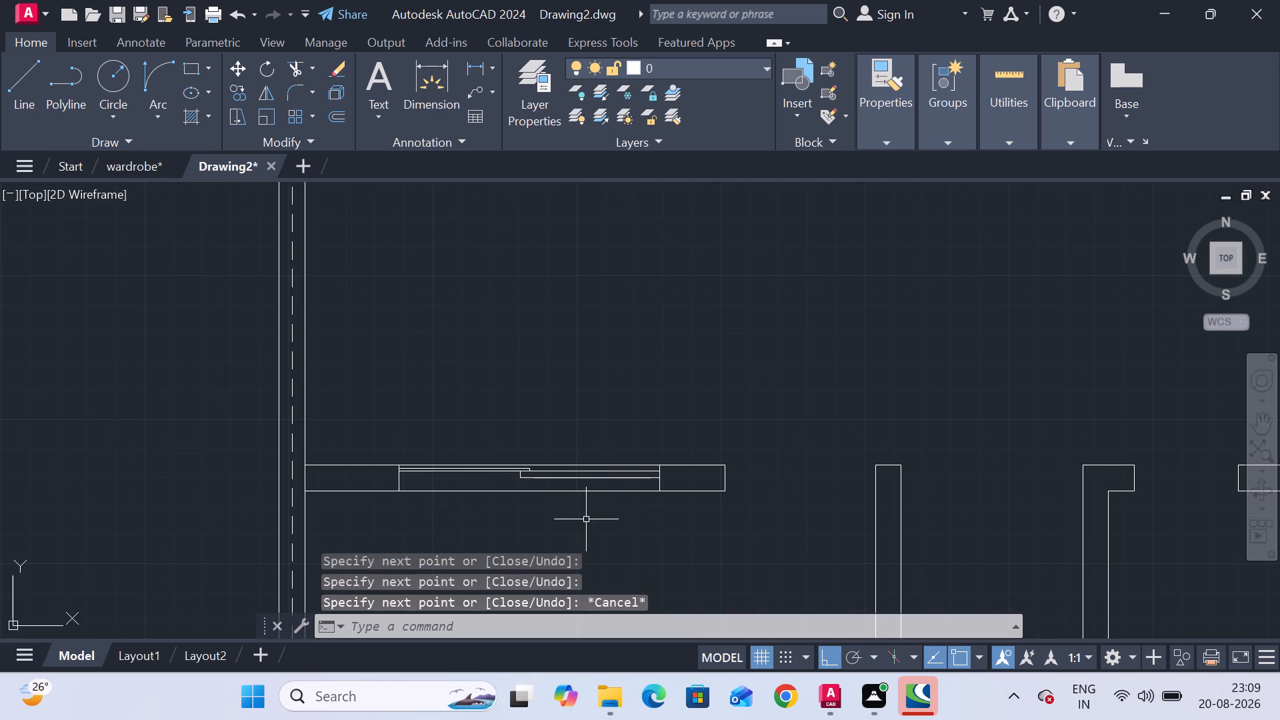
{"action": "scroll", "coordinate": [482, 447], "scroll_direction": "up", "scroll_amount": 4}
{"action": "middle_click_drag", "start_coordinate": [658, 513], "coordinate": [619, 241]}
{"action": "left_click_drag", "start_coordinate": [811, 445], "coordinate": [807, 437]}
{"action": "left_click", "coordinate": [648, 335]}
{"action": "left_click", "coordinate": [658, 328]}
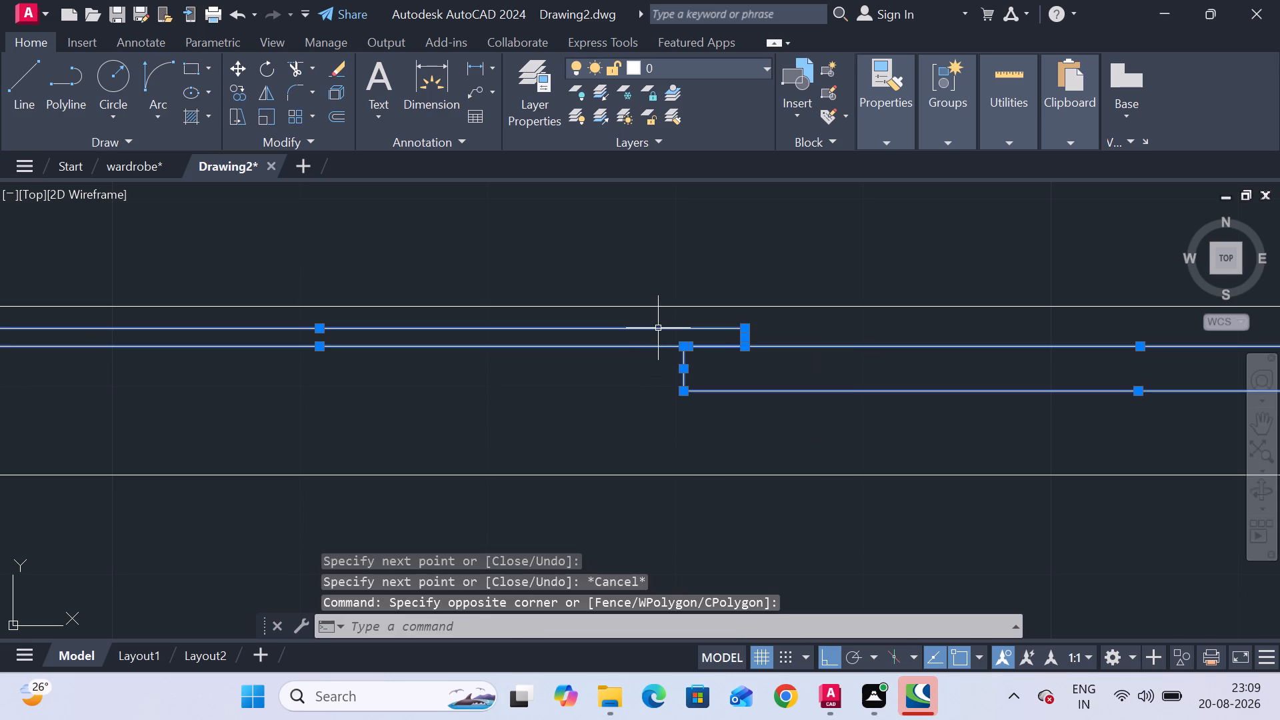
{"action": "key", "text": "Delete"}
Draw a horizontal centre line between the two cross lines, with a vertical divider across the wall thickness about midway.
{"action": "scroll", "coordinate": [613, 446], "scroll_direction": "down", "scroll_amount": 2}
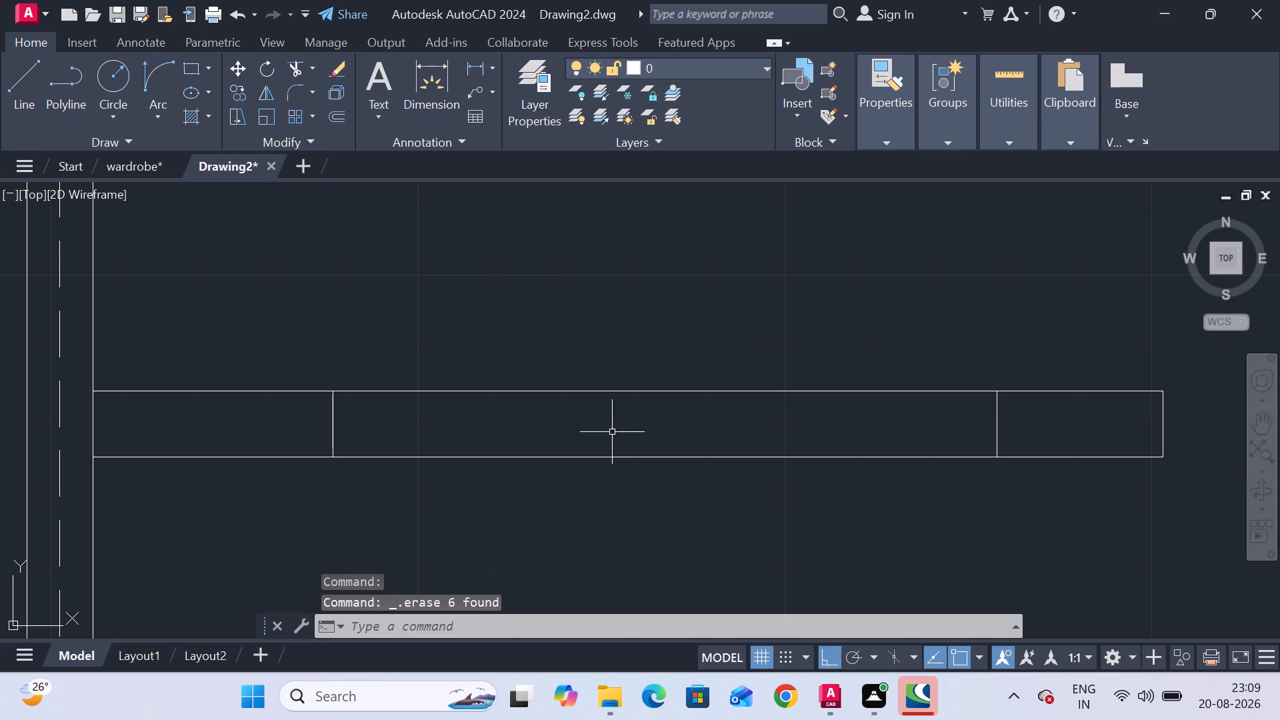
{"action": "left_click", "coordinate": [34, 97]}
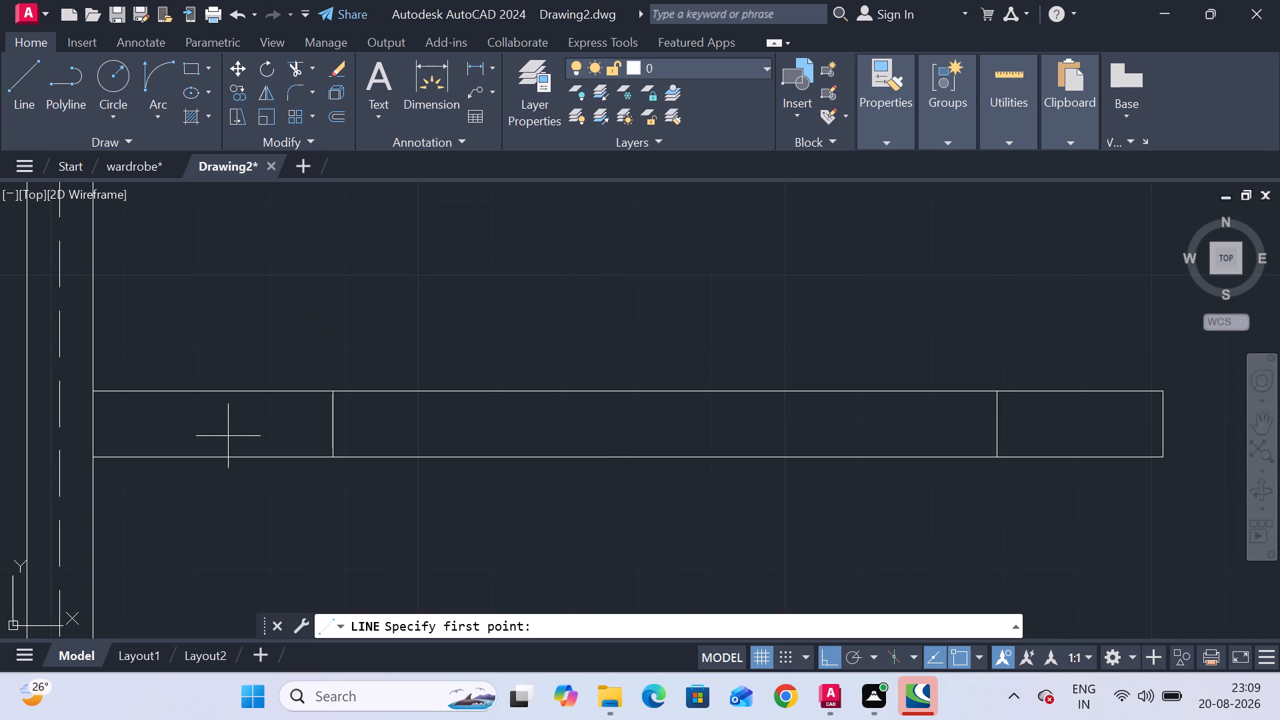
{"action": "left_click", "coordinate": [333, 421]}
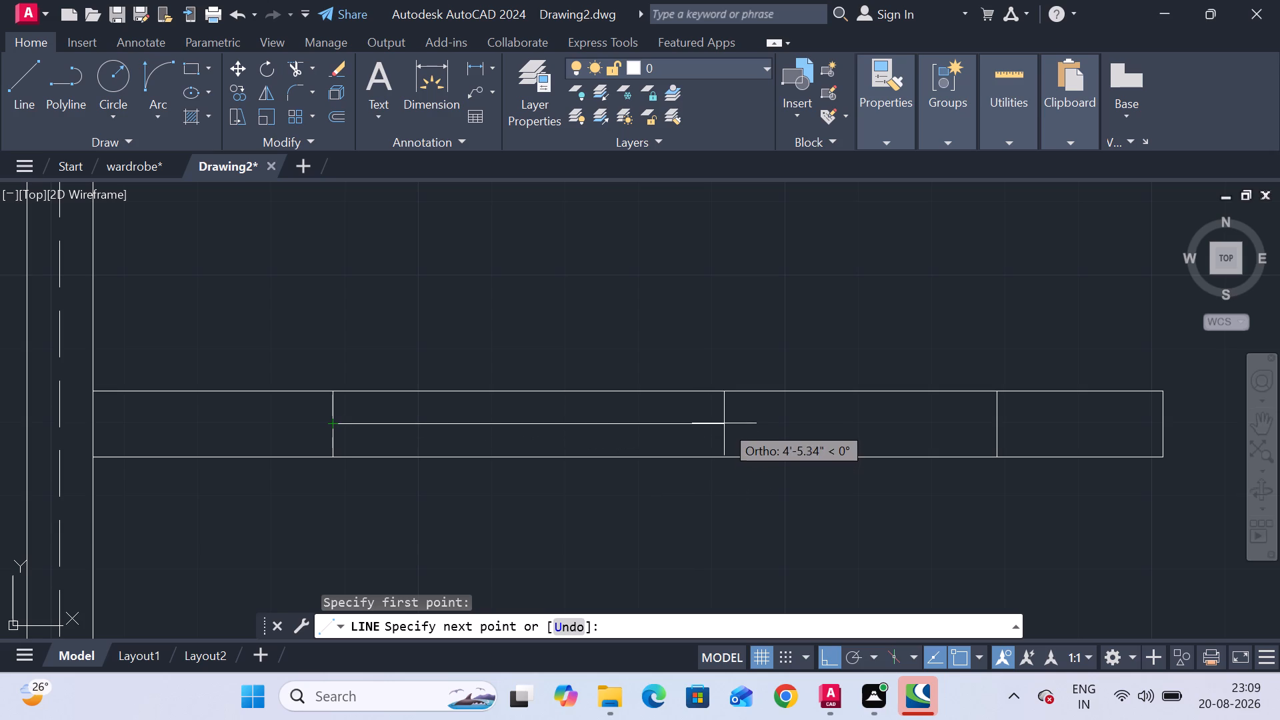
{"action": "left_click", "coordinate": [689, 421]}
{"action": "left_click", "coordinate": [689, 395]}
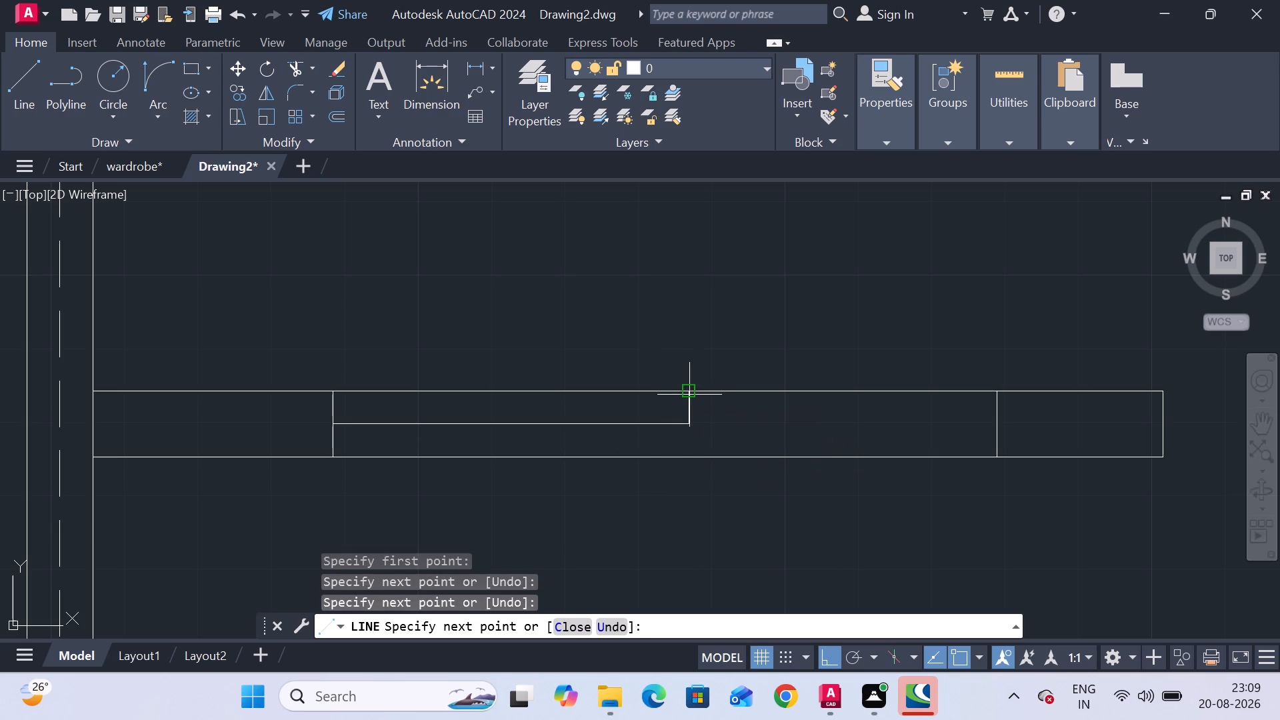
{"action": "left_click", "coordinate": [690, 455]}
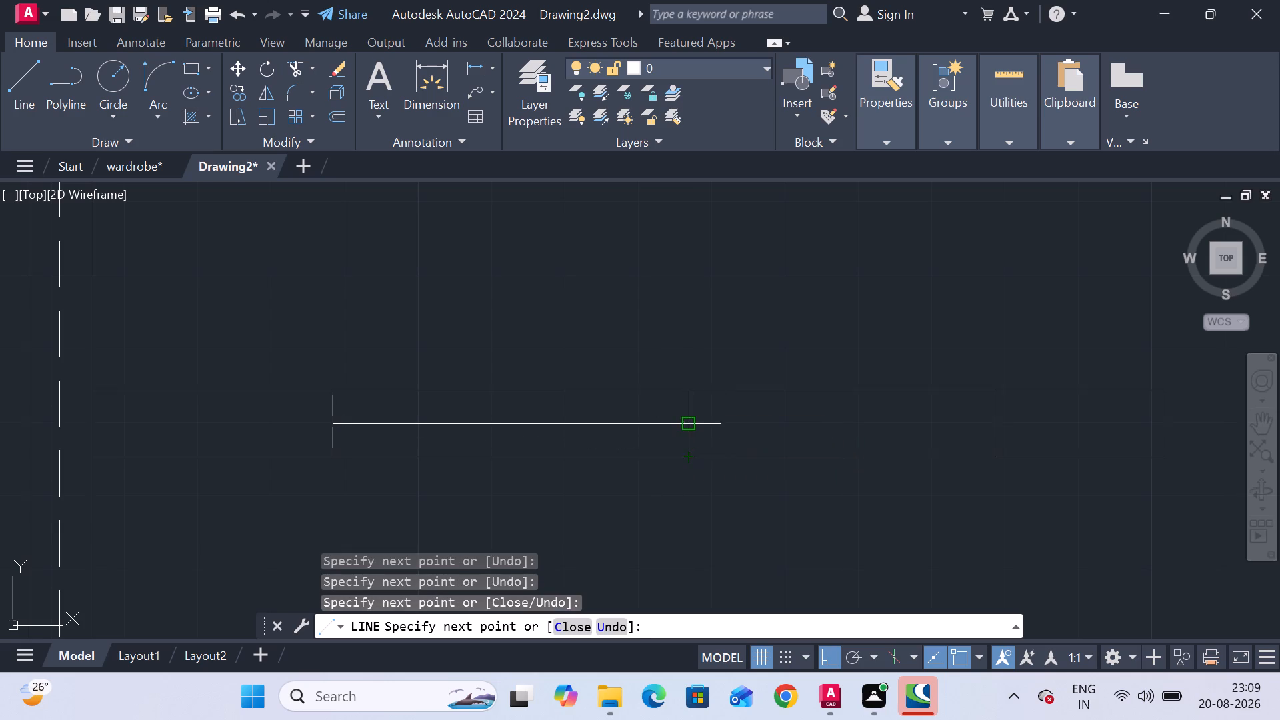
{"action": "left_click", "coordinate": [693, 424]}
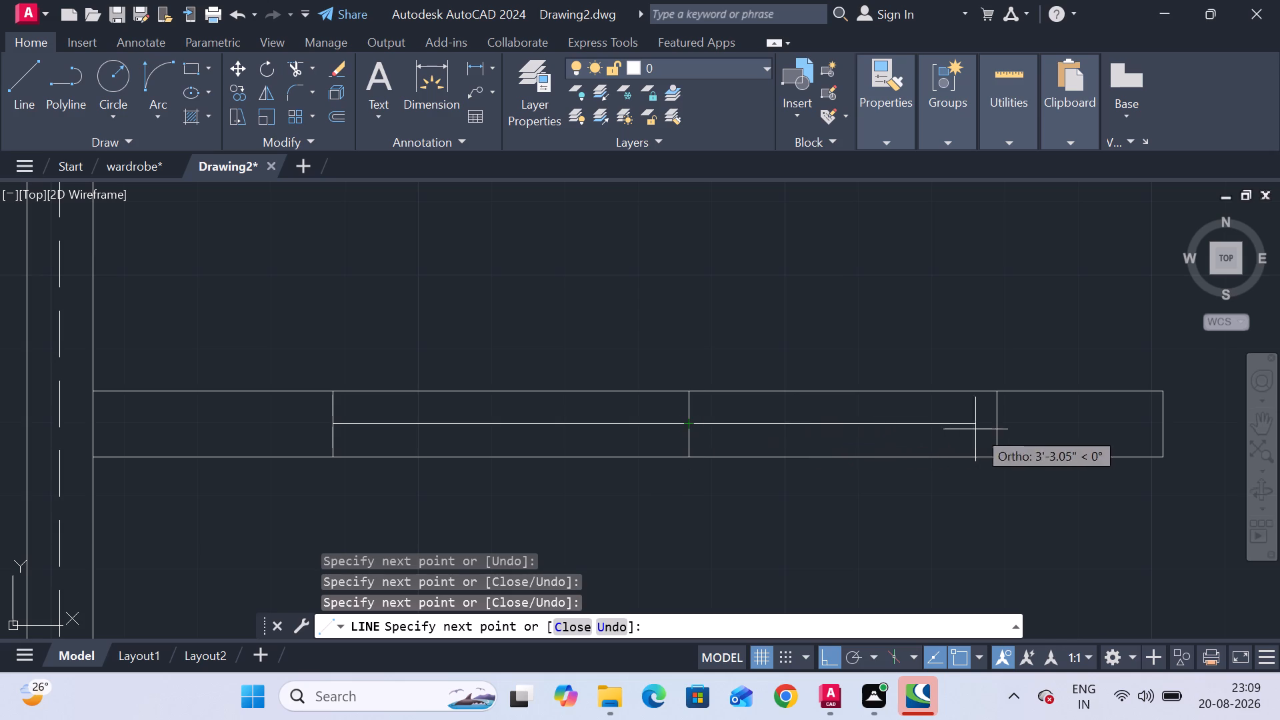
{"action": "left_click", "coordinate": [999, 425]}
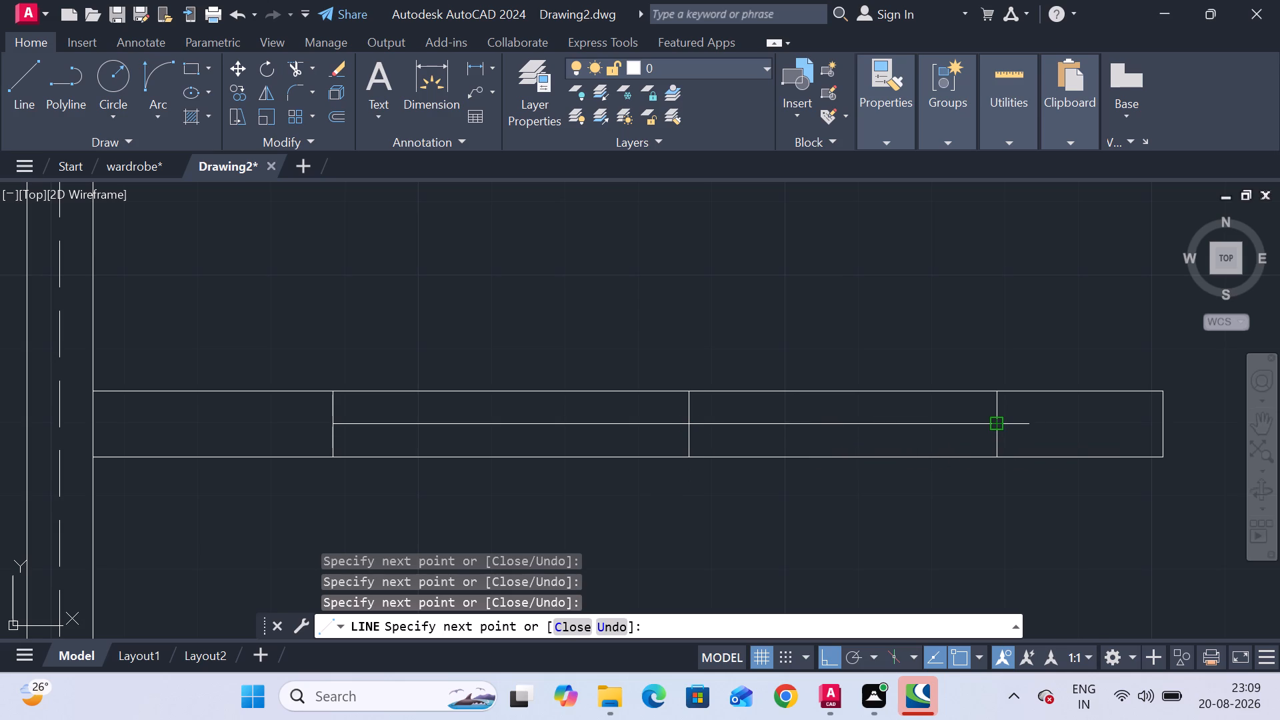
{"action": "key", "text": "Escape"}
{"action": "key", "text": "Escape"}
{"action": "key", "text": "Escape"}
{"action": "key", "text": "Escape"}
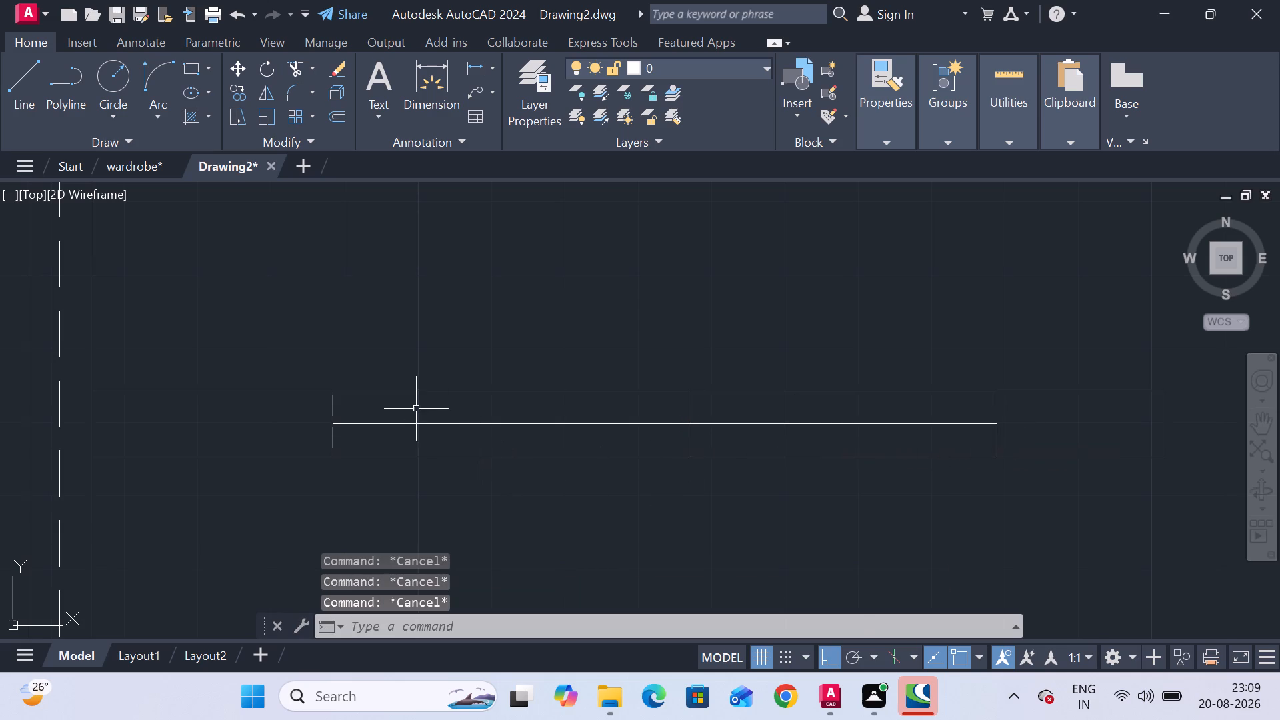
Draw a horizontal line just below the wall's upper face, from the cross line nearer the outer wall to the divider.
{"action": "scroll", "coordinate": [425, 406], "scroll_direction": "down", "scroll_amount": 2}
{"action": "scroll", "coordinate": [489, 373], "scroll_direction": "up", "scroll_amount": 3}
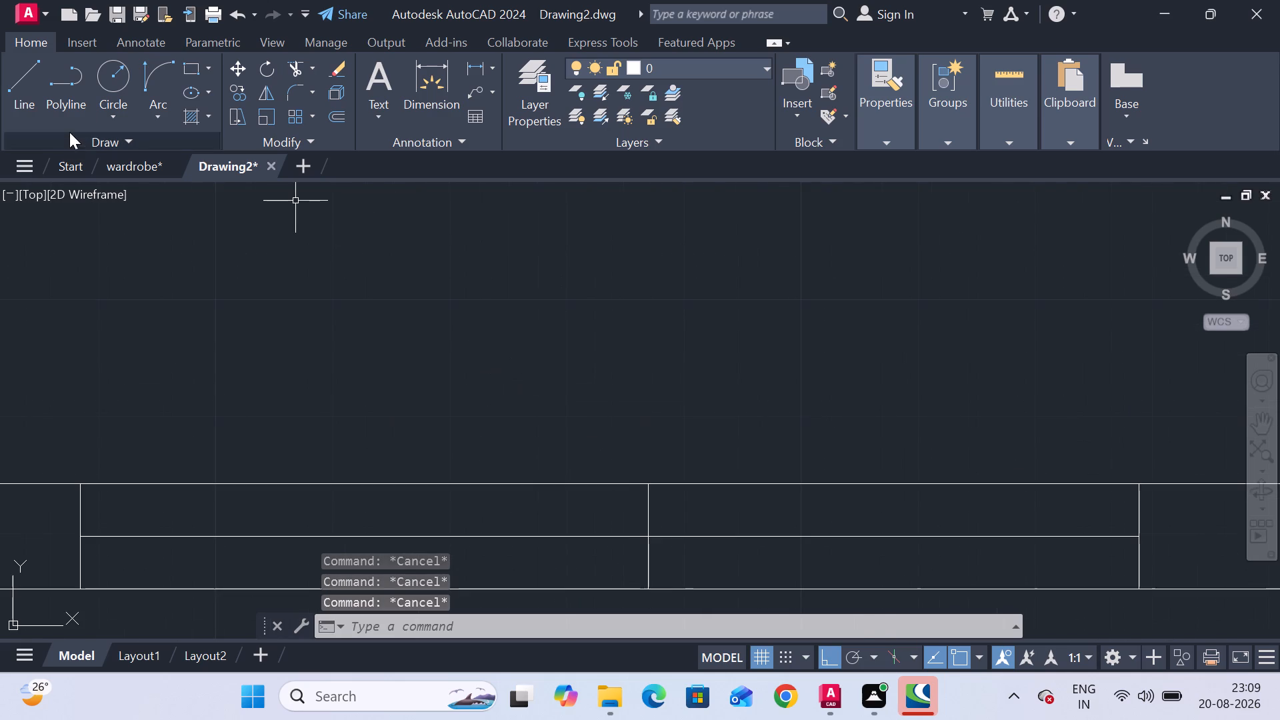
{"action": "left_click", "coordinate": [26, 89]}
{"action": "scroll", "coordinate": [264, 341], "scroll_direction": "down", "scroll_amount": 1}
{"action": "middle_click_drag", "start_coordinate": [265, 341], "coordinate": [280, 292]}
{"action": "scroll", "coordinate": [223, 395], "scroll_direction": "up", "scroll_amount": 1}
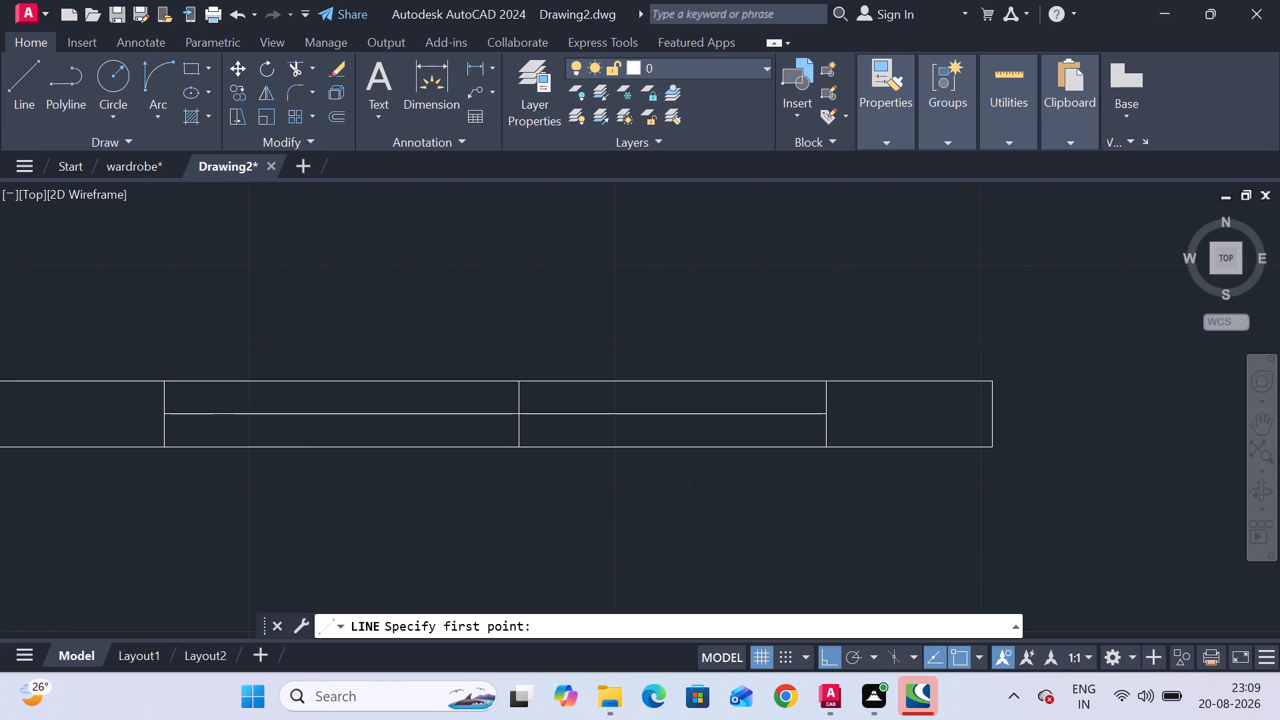
{"action": "scroll", "coordinate": [223, 395], "scroll_direction": "up", "scroll_amount": 1}
{"action": "left_click_drag", "start_coordinate": [71, 375], "coordinate": [89, 375]}
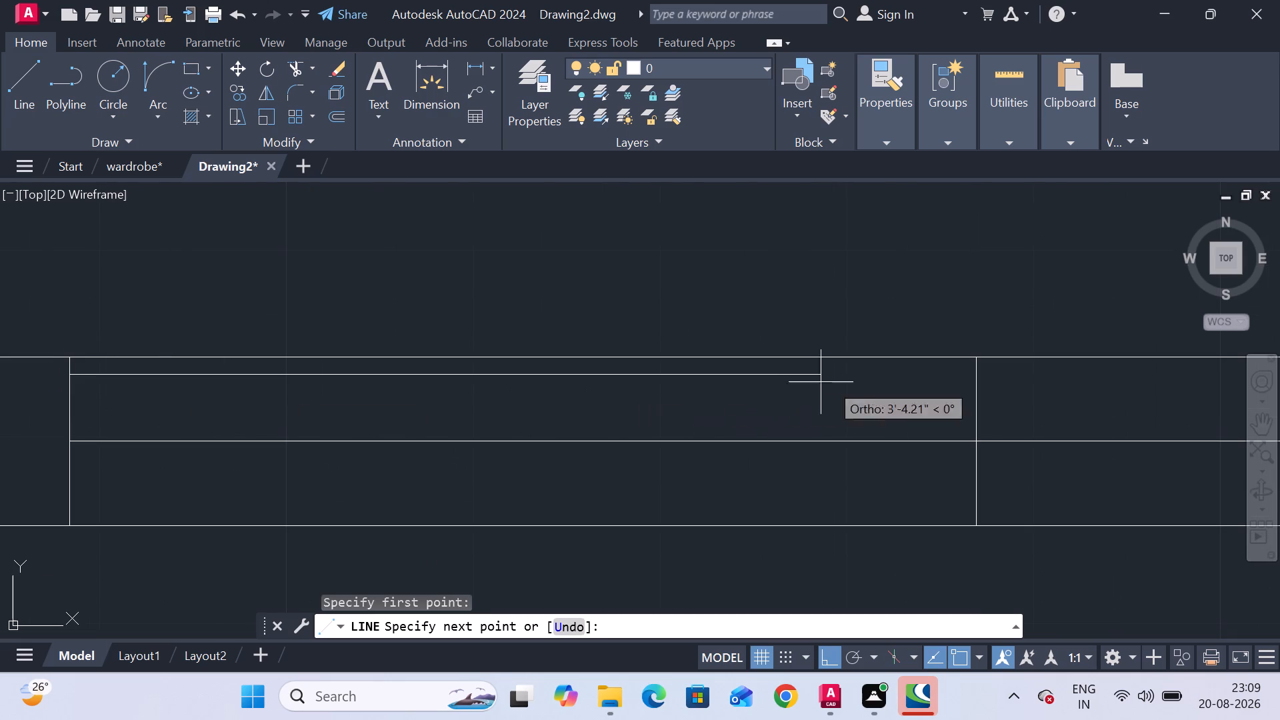
{"action": "left_click", "coordinate": [973, 379]}
{"action": "key", "text": "Escape"}
Draw a horizontal line just above the wall's lower face, from the divider to the cross line farther from the outer wall.
{"action": "scroll", "coordinate": [885, 455], "scroll_direction": "down", "scroll_amount": 2}
{"action": "middle_click_drag", "start_coordinate": [875, 447], "coordinate": [607, 350]}
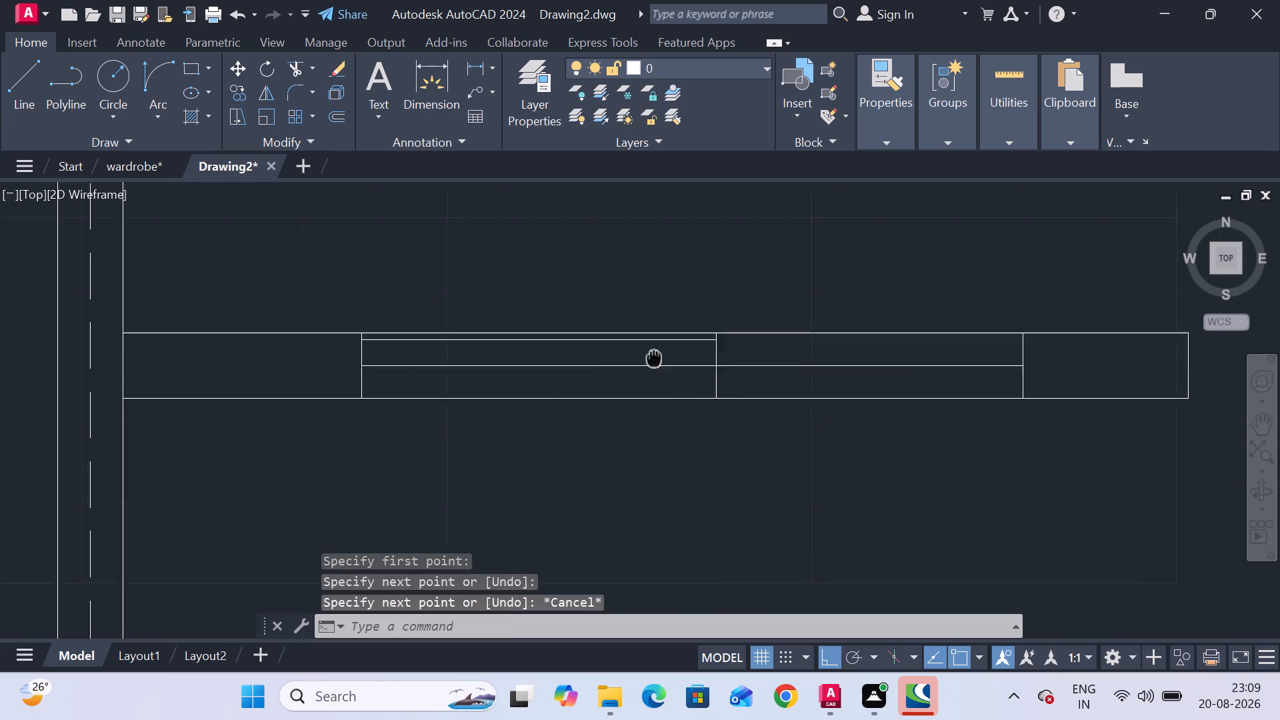
{"action": "middle_click_drag", "start_coordinate": [607, 350], "coordinate": [581, 350]}
{"action": "left_click", "coordinate": [15, 100]}
{"action": "scroll", "coordinate": [659, 411], "scroll_direction": "up", "scroll_amount": 2}
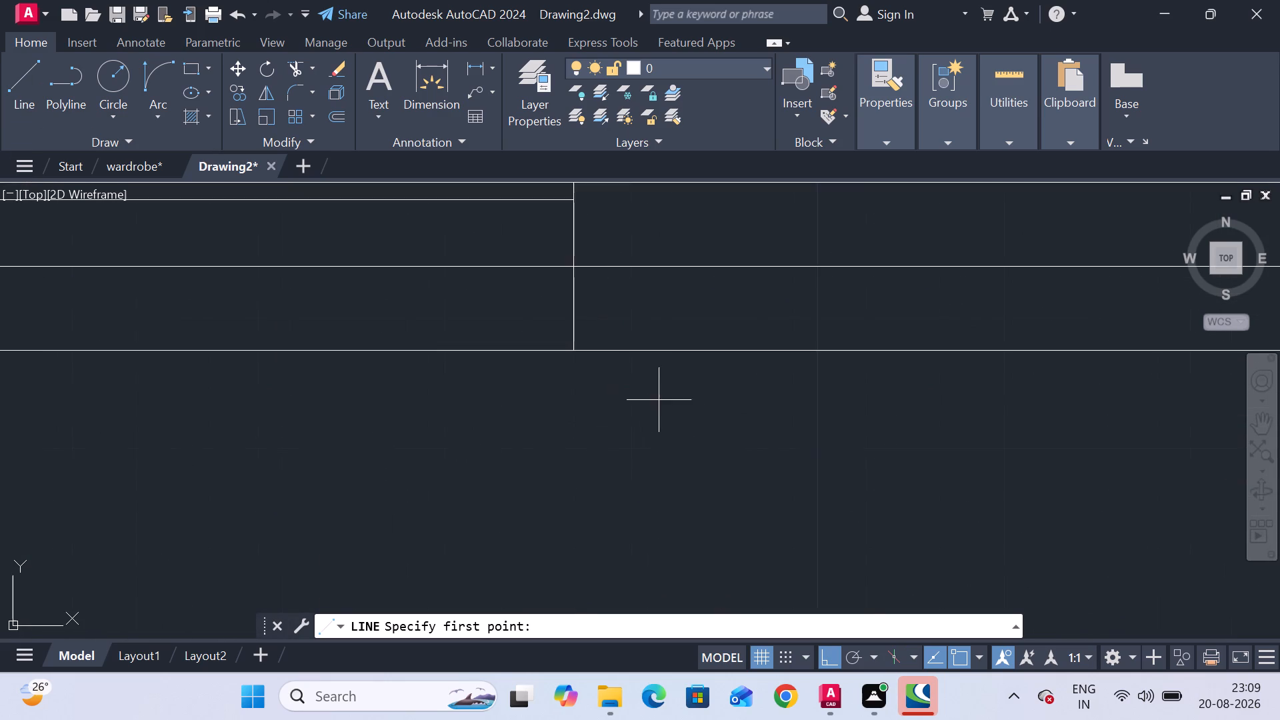
{"action": "middle_click_drag", "start_coordinate": [659, 400], "coordinate": [413, 492]}
{"action": "scroll", "coordinate": [387, 490], "scroll_direction": "down", "scroll_amount": 1}
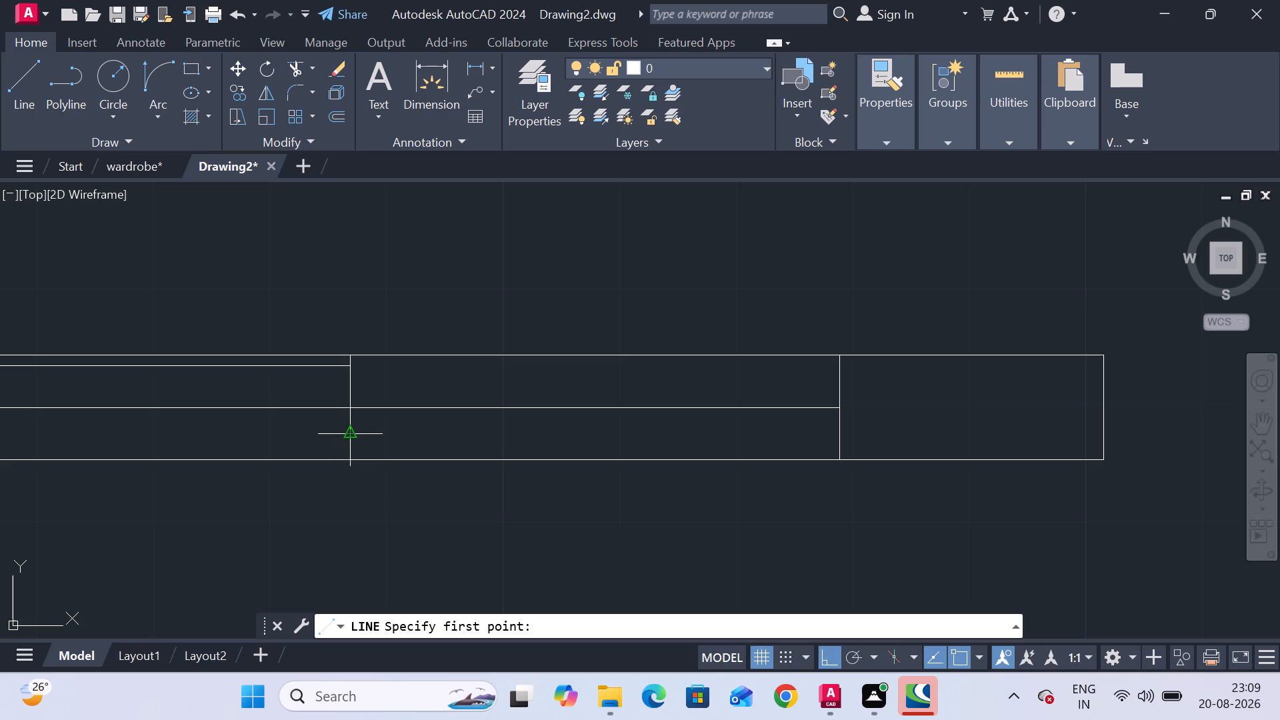
{"action": "left_click", "coordinate": [352, 445]}
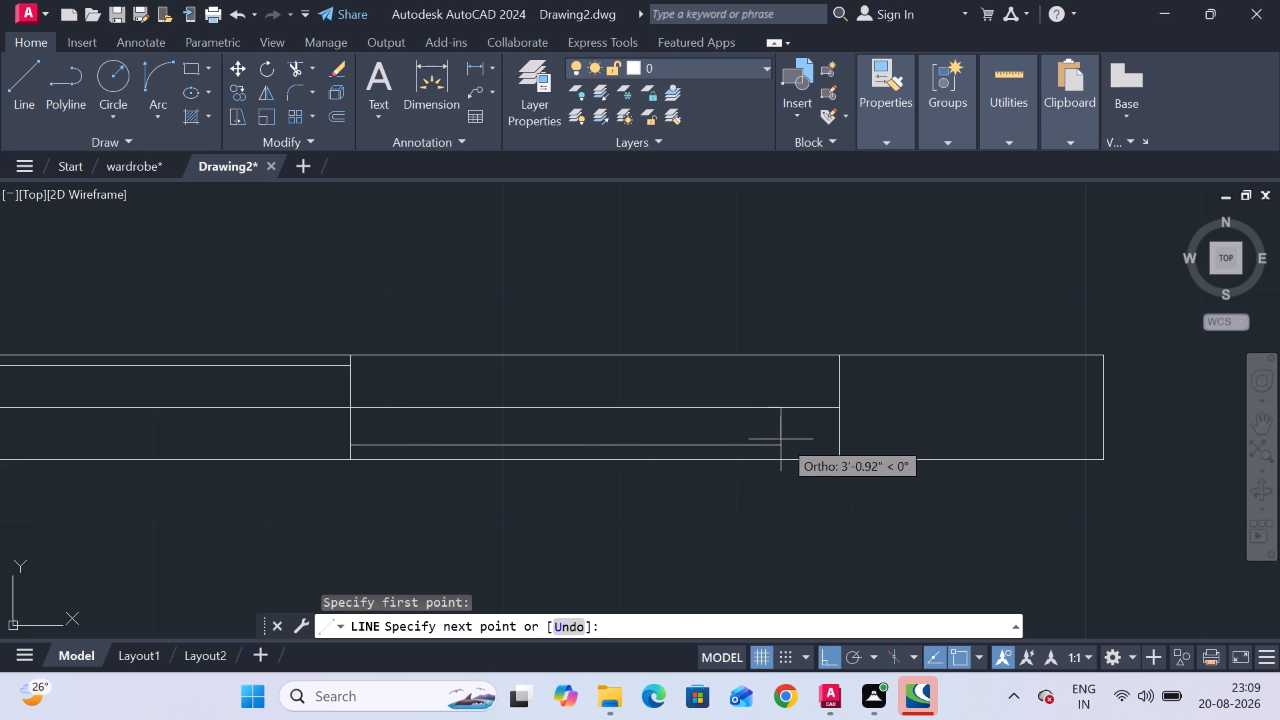
{"action": "left_click", "coordinate": [839, 442]}
{"action": "key", "text": "Escape"}
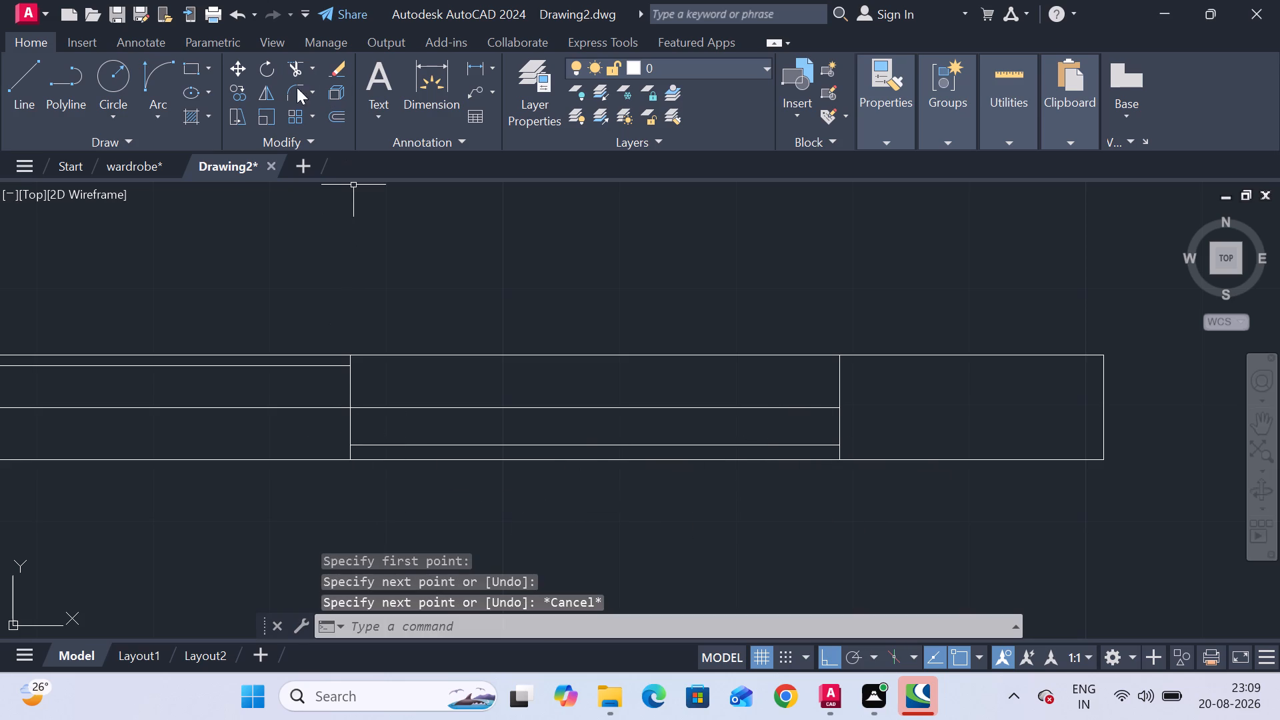
Trim the divider's short ends above the upper panel line and below the lower panel line.
{"action": "left_click", "coordinate": [293, 70]}
{"action": "scroll", "coordinate": [301, 361], "scroll_direction": "up", "scroll_amount": 4}
{"action": "left_click", "coordinate": [695, 363]}
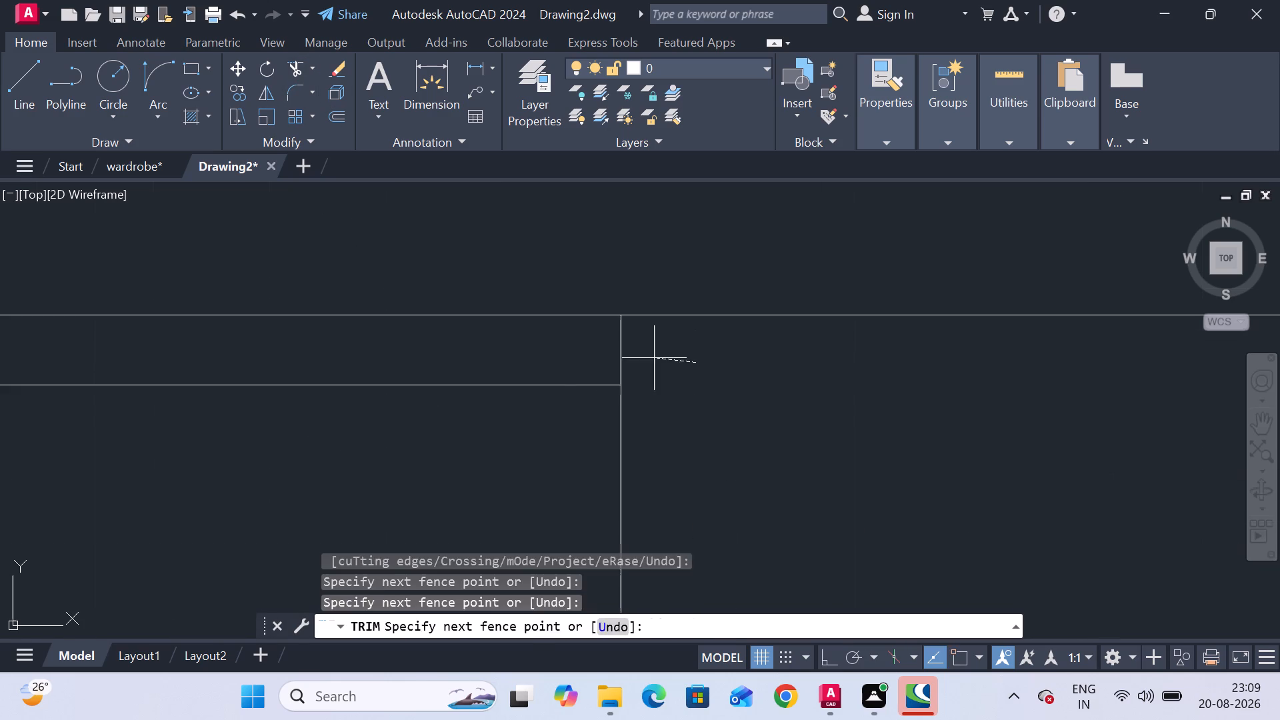
{"action": "left_click", "coordinate": [557, 358]}
{"action": "scroll", "coordinate": [624, 362], "scroll_direction": "down", "scroll_amount": 4}
{"action": "middle_click_drag", "start_coordinate": [169, 408], "coordinate": [203, 401]}
{"action": "scroll", "coordinate": [643, 433], "scroll_direction": "up", "scroll_amount": 4}
{"action": "left_click", "coordinate": [839, 521]}
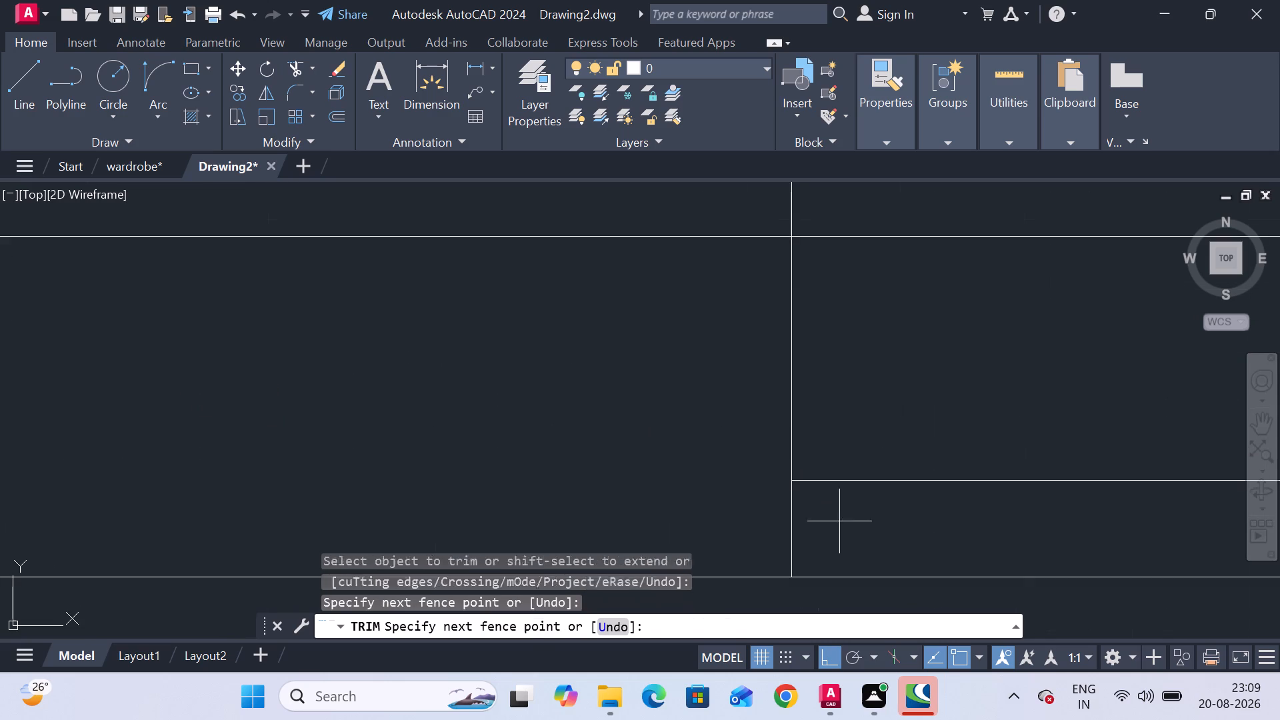
{"action": "left_click", "coordinate": [721, 523]}
{"action": "scroll", "coordinate": [826, 485], "scroll_direction": "down", "scroll_amount": 3}
{"action": "scroll", "coordinate": [924, 567], "scroll_direction": "down", "scroll_amount": 1}
{"action": "middle_click_drag", "start_coordinate": [927, 567], "coordinate": [831, 546]}
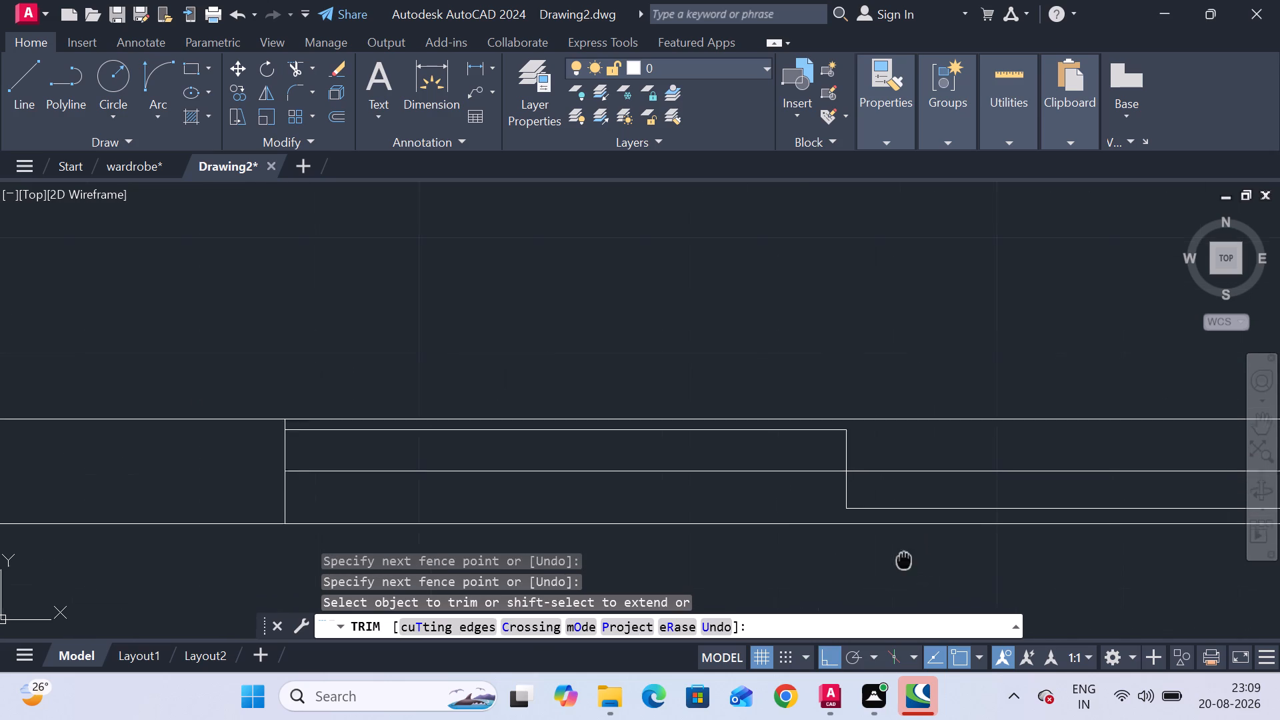
{"action": "middle_click_drag", "start_coordinate": [831, 546], "coordinate": [531, 514]}
{"action": "scroll", "coordinate": [823, 466], "scroll_direction": "down", "scroll_amount": 2}
{"action": "key", "text": "Escape"}
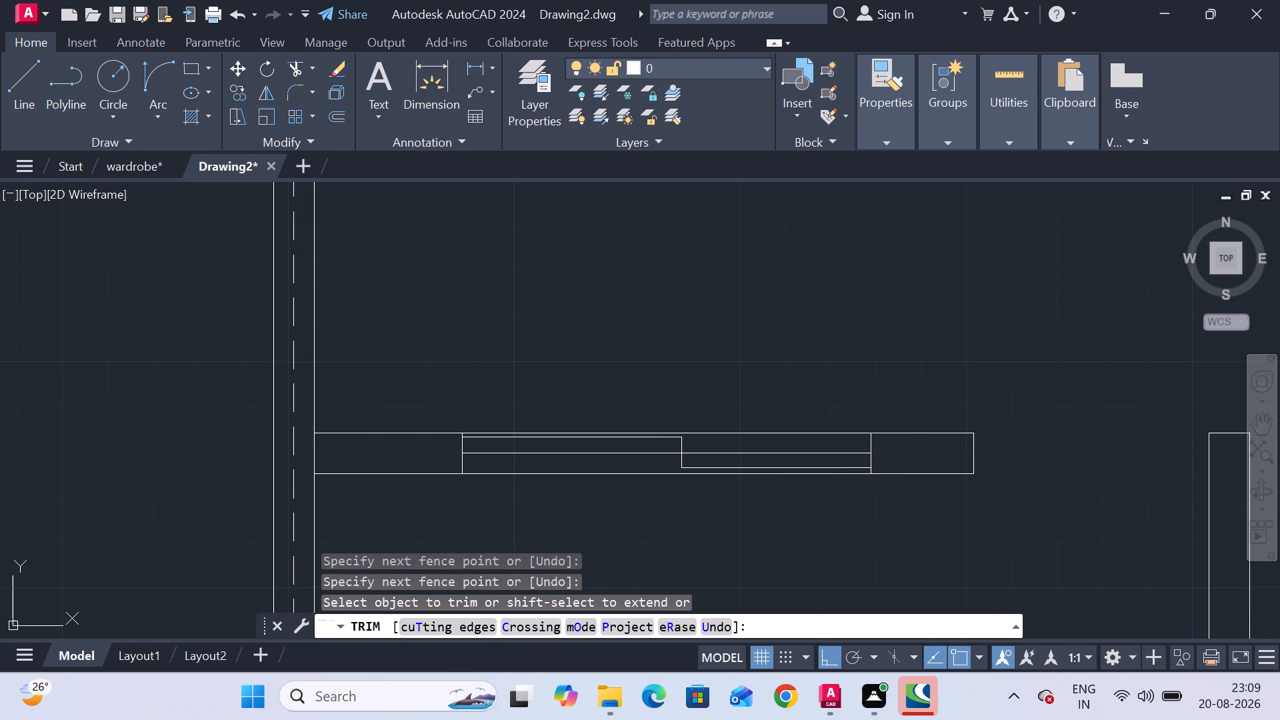
{"action": "key", "text": "Escape"}
{"action": "key", "text": "Escape"}
{"action": "key", "text": "Escape"}
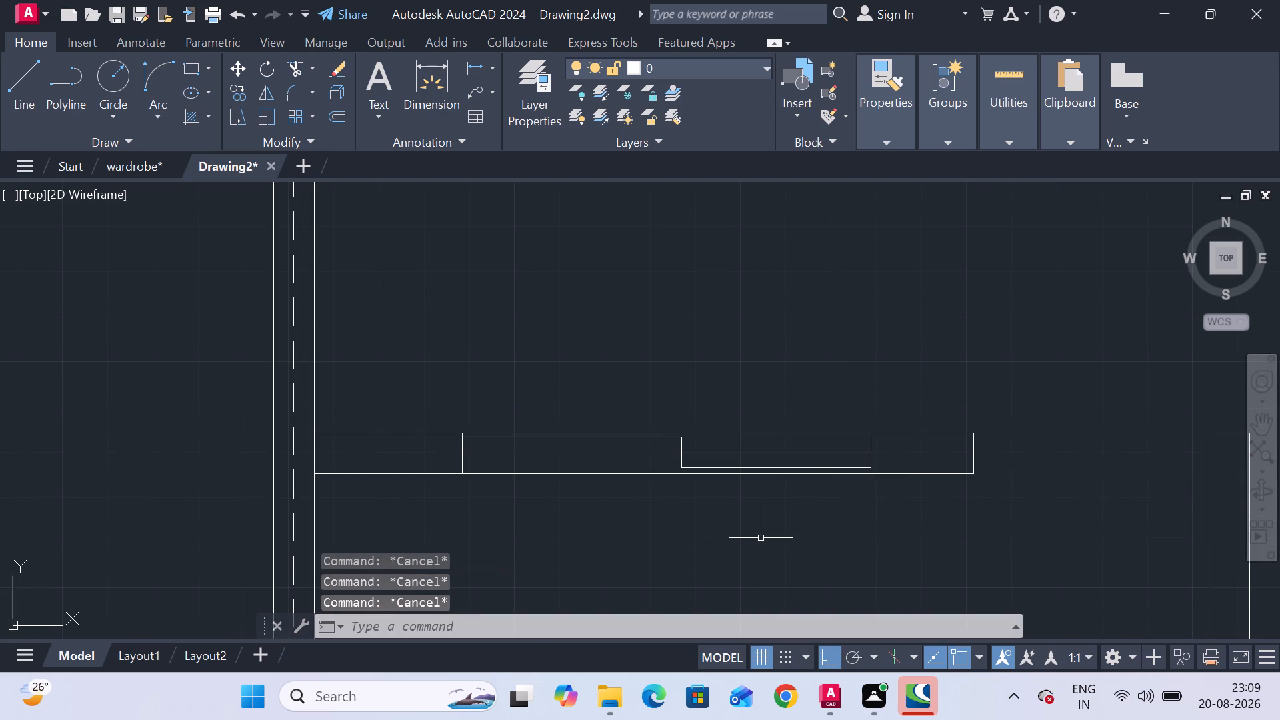
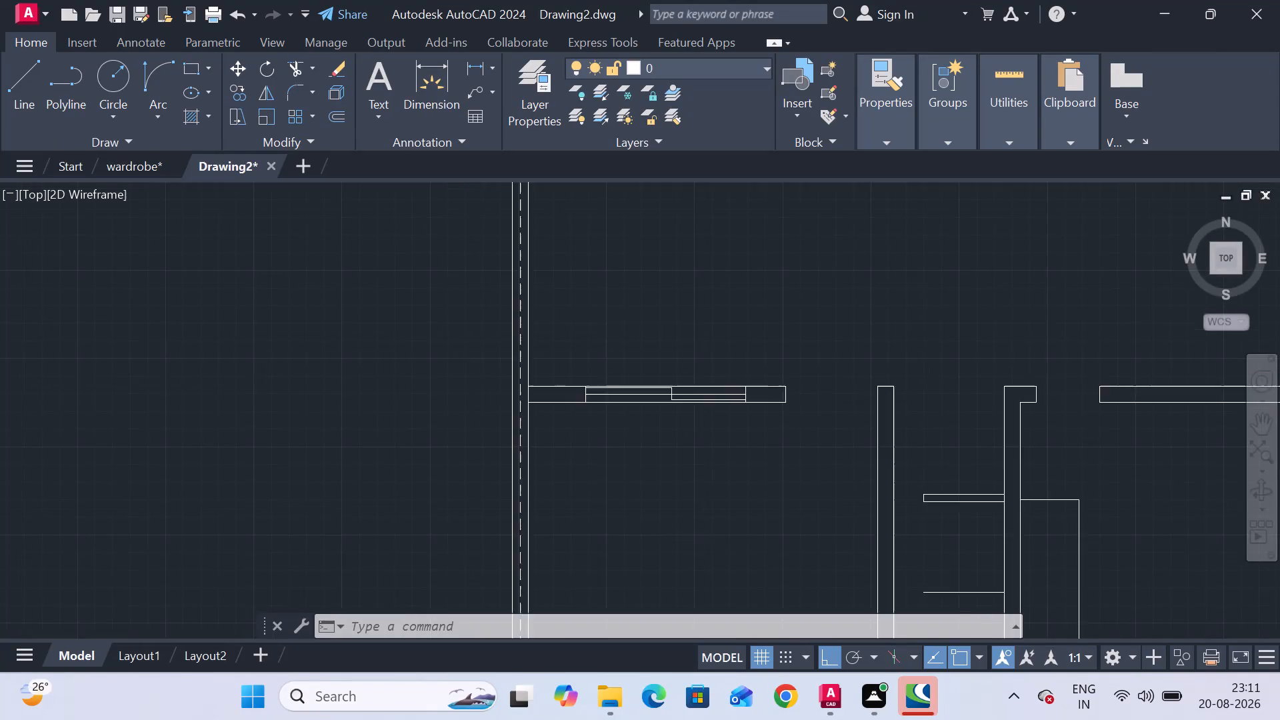
Erase the leftover horizontal line just below the lower rooms' bottom wall, running to the right outer wall.
{"action": "scroll", "coordinate": [692, 409], "scroll_direction": "down", "scroll_amount": 1}
{"action": "middle_click_drag", "start_coordinate": [699, 477], "coordinate": [457, 445]}
{"action": "middle_click_drag", "start_coordinate": [467, 487], "coordinate": [458, 448]}
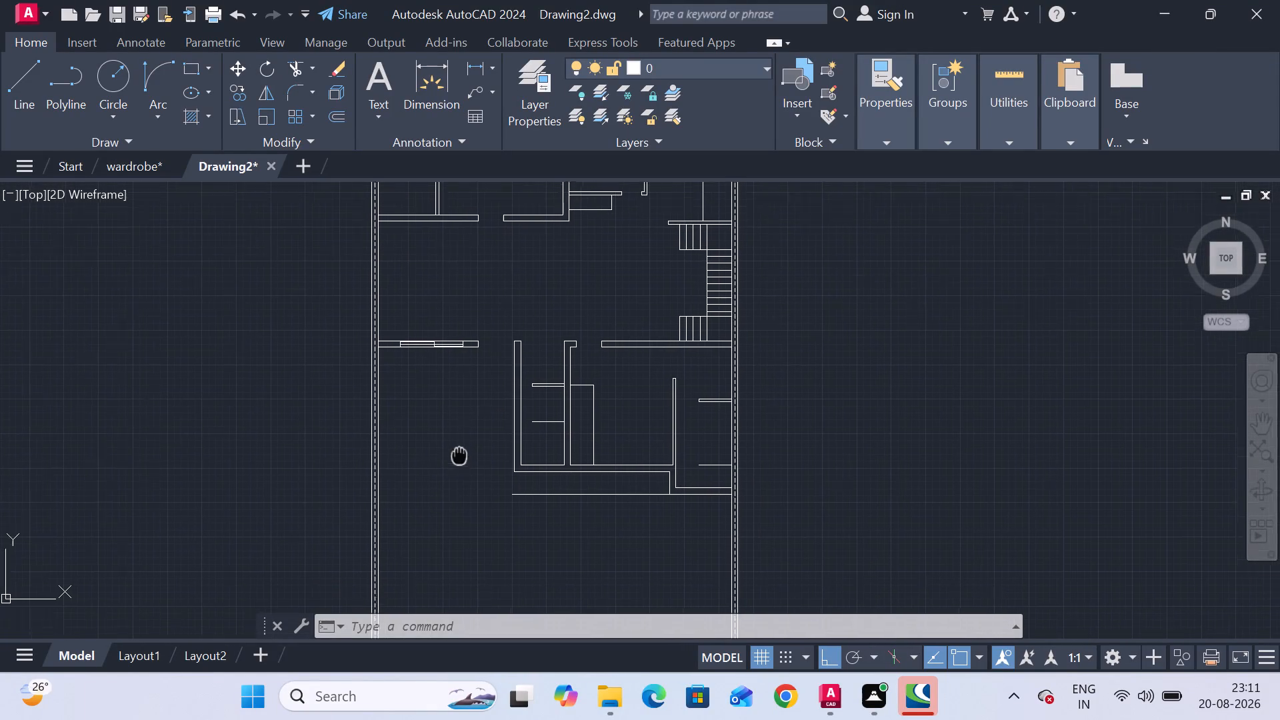
{"action": "middle_click_drag", "start_coordinate": [458, 448], "coordinate": [457, 445]}
{"action": "scroll", "coordinate": [589, 493], "scroll_direction": "up", "scroll_amount": 2}
{"action": "left_click", "coordinate": [589, 461]}
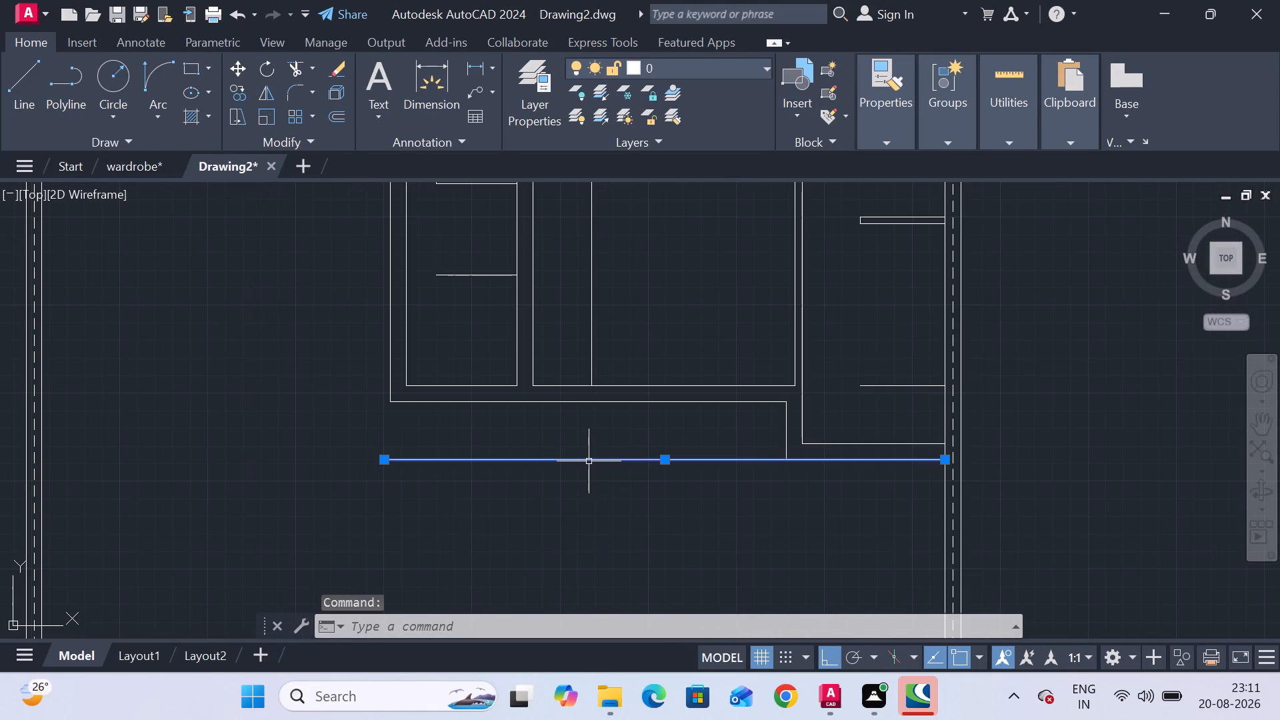
{"action": "key", "text": "Delete"}
{"action": "scroll", "coordinate": [589, 461], "scroll_direction": "down", "scroll_amount": 3}
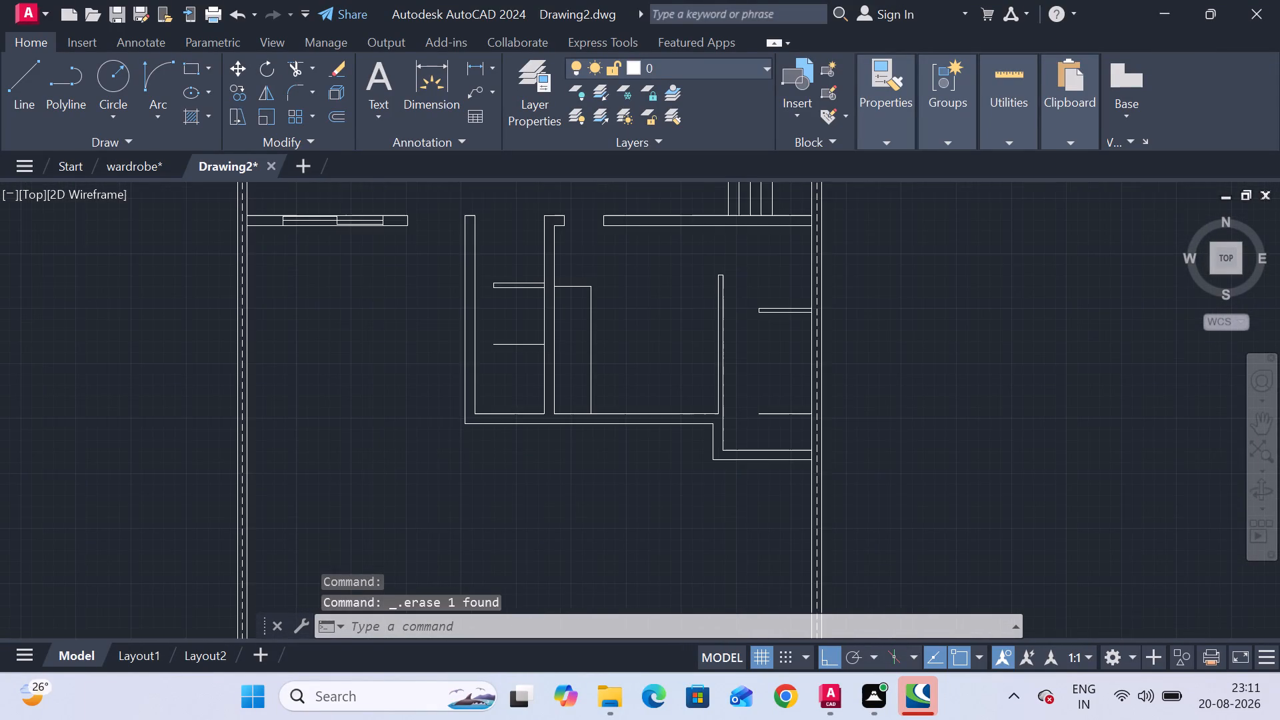
{"action": "middle_click_drag", "start_coordinate": [594, 519], "coordinate": [593, 485]}
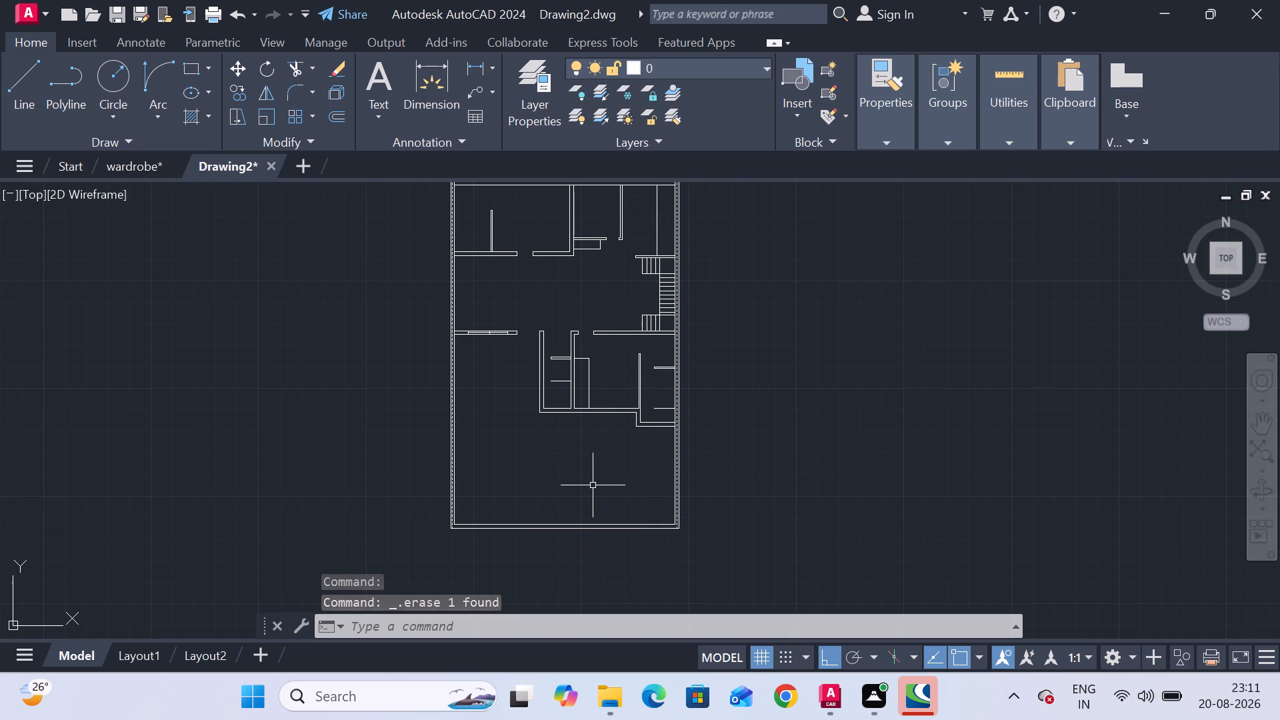
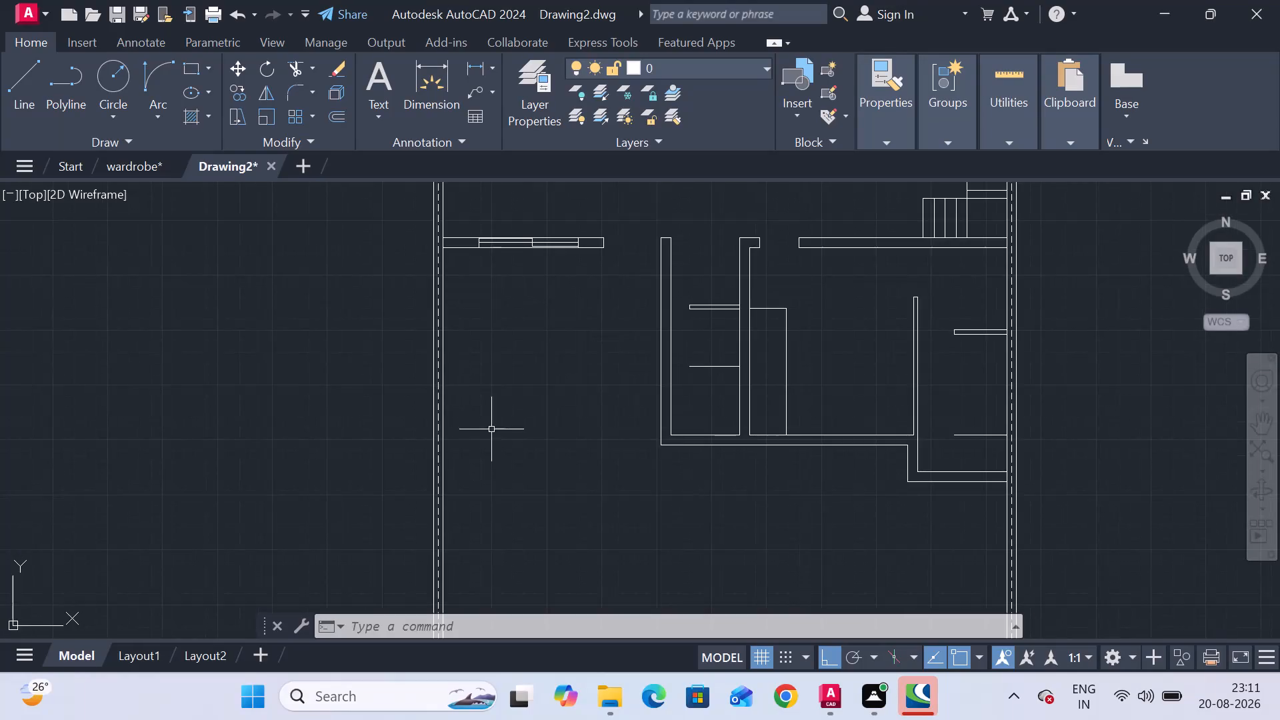
Start a line at the outer bottom-left corner of the lower rooms' wall, heading straight down.
{"action": "middle_click_drag", "start_coordinate": [499, 437], "coordinate": [374, 417]}
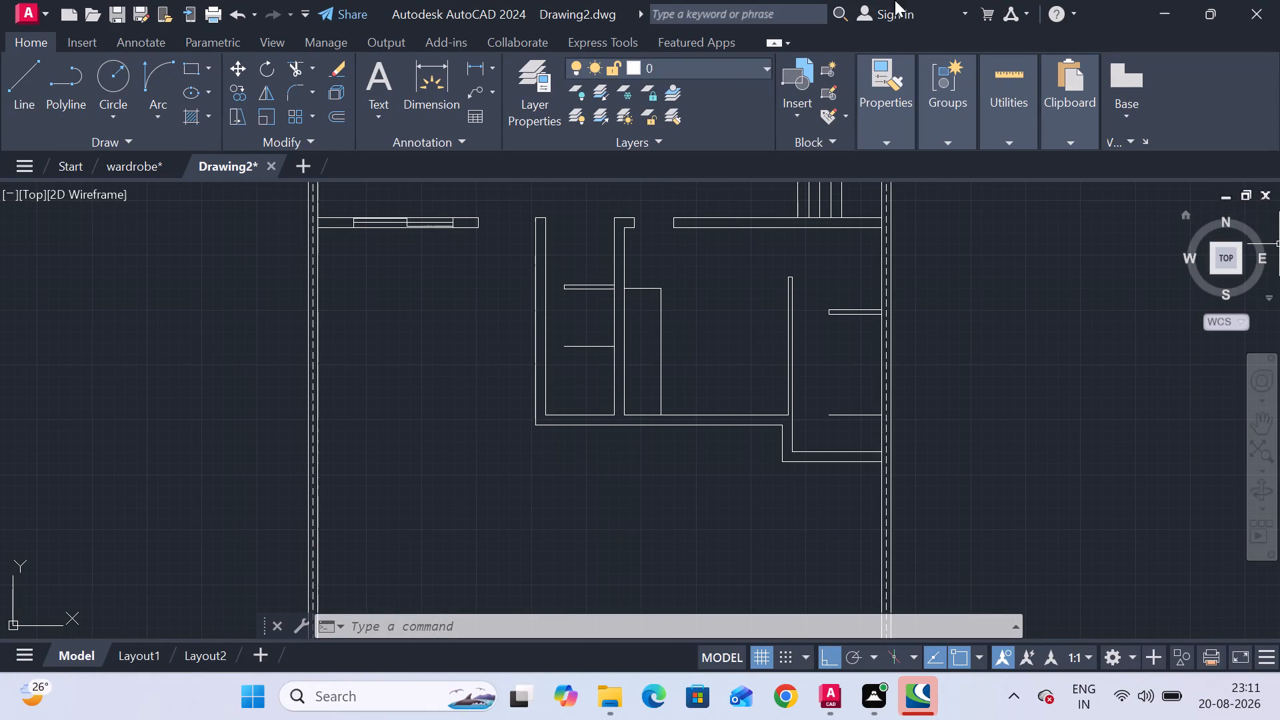
{"action": "left_click", "coordinate": [23, 90]}
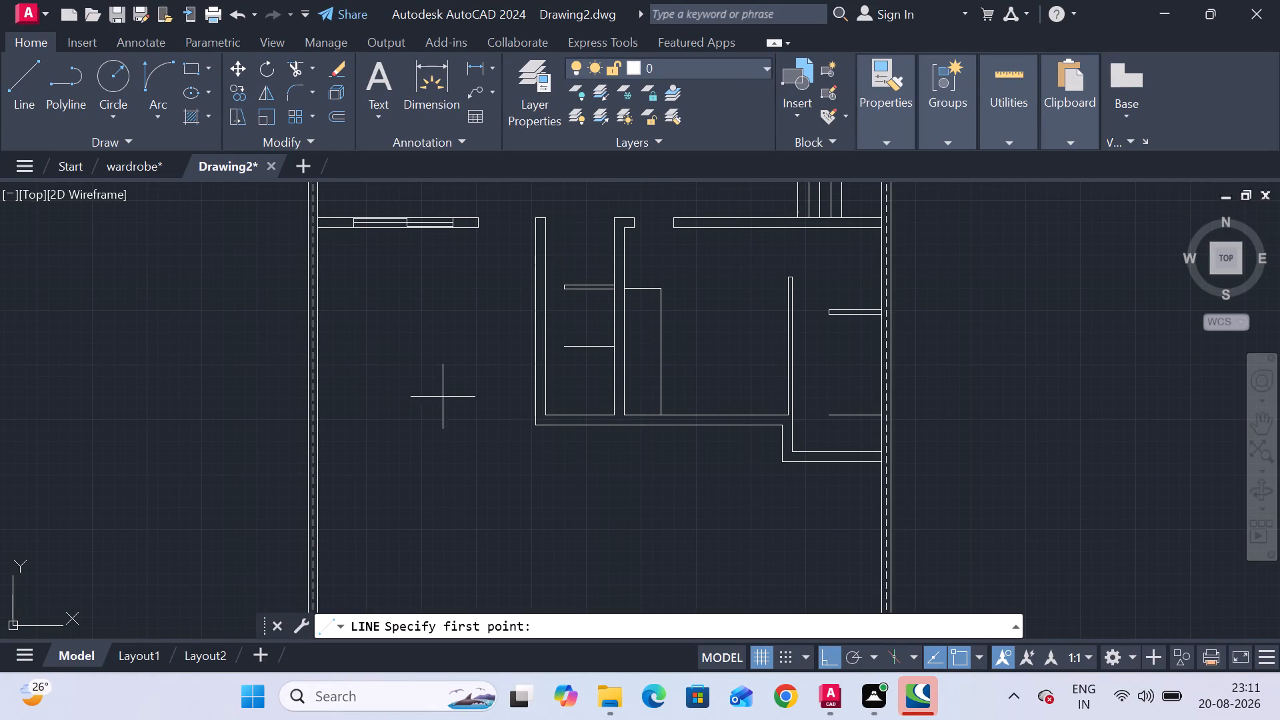
{"action": "left_click", "coordinate": [537, 423]}
{"action": "scroll", "coordinate": [537, 477], "scroll_direction": "down", "scroll_amount": 1}
{"action": "middle_click_drag", "start_coordinate": [537, 478], "coordinate": [537, 473]}
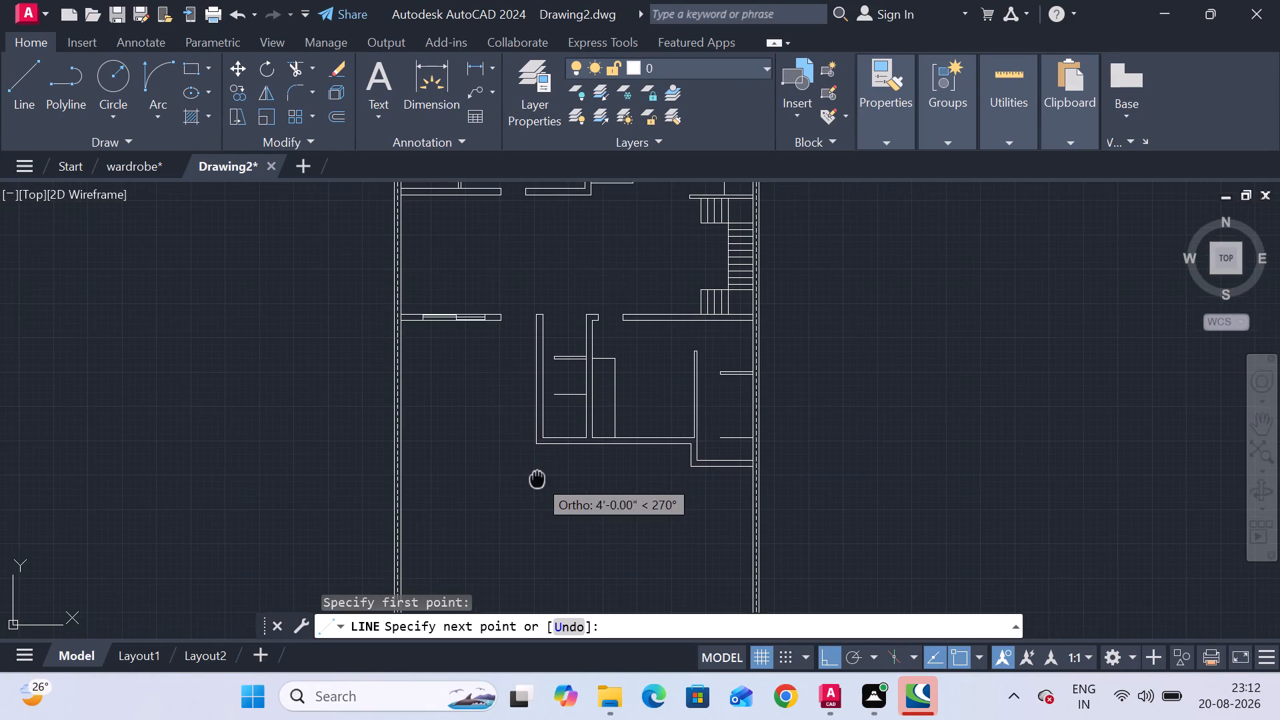
{"action": "middle_click_drag", "start_coordinate": [537, 473], "coordinate": [526, 429]}
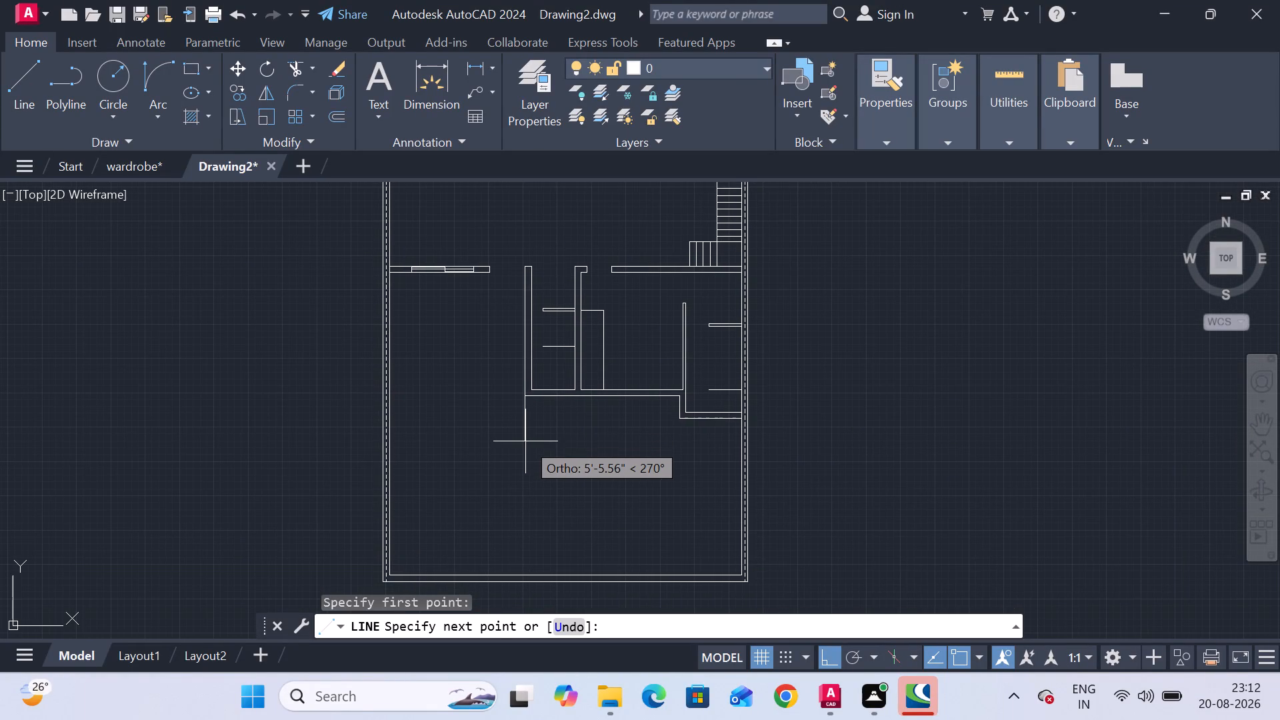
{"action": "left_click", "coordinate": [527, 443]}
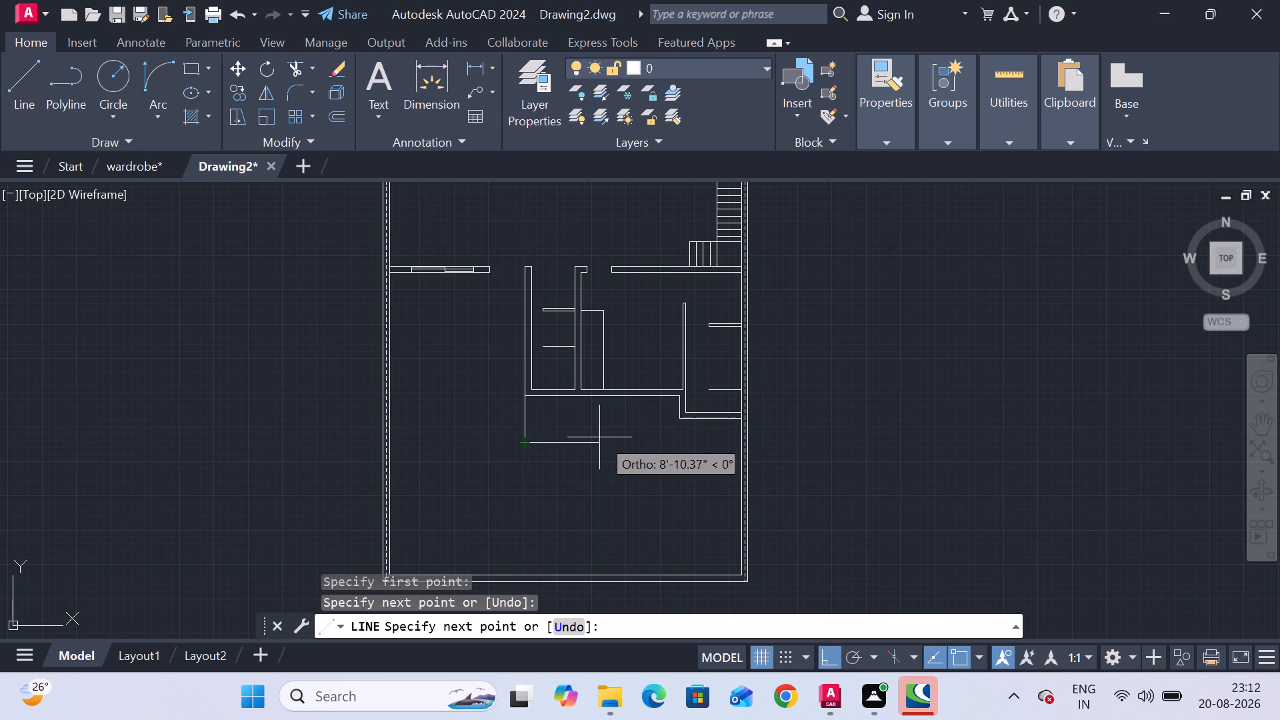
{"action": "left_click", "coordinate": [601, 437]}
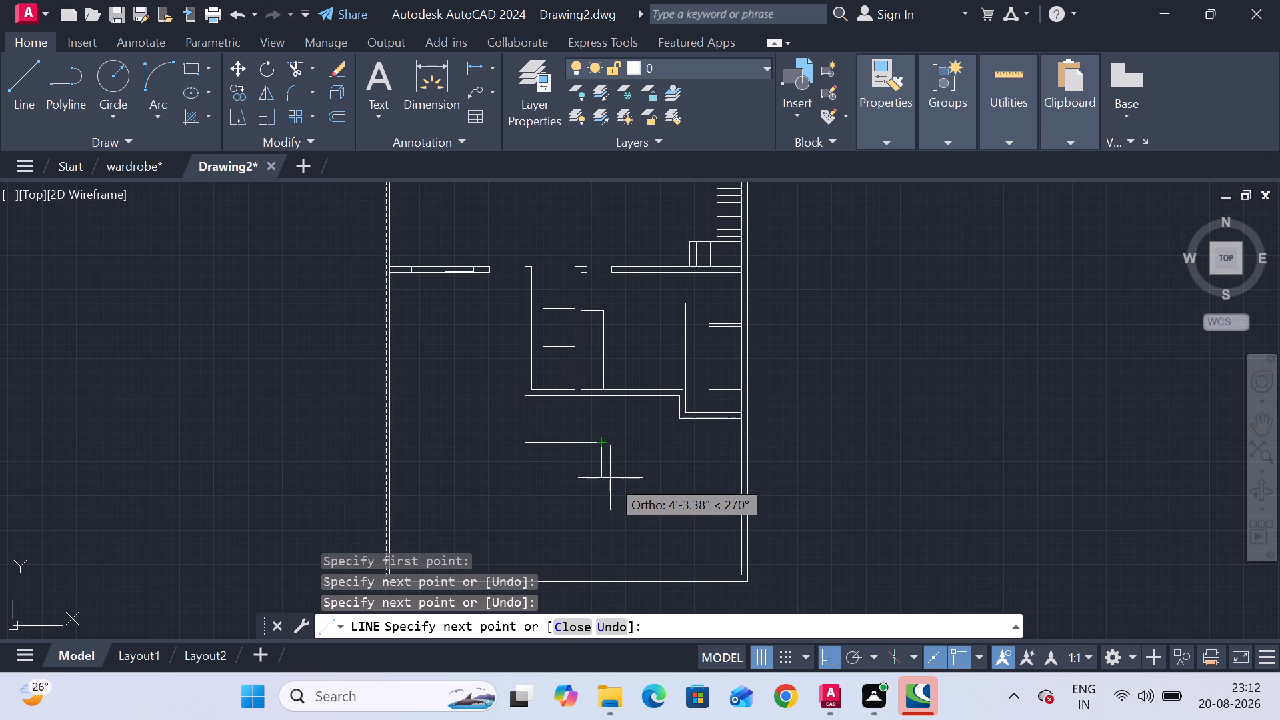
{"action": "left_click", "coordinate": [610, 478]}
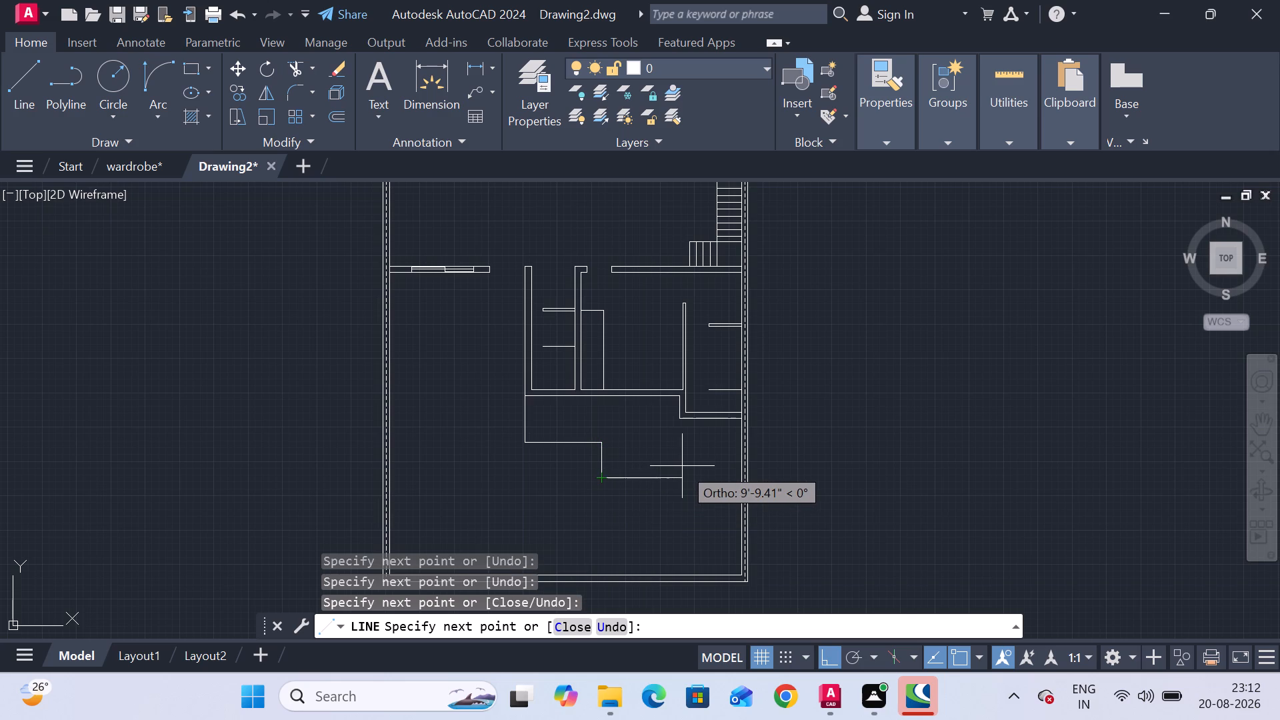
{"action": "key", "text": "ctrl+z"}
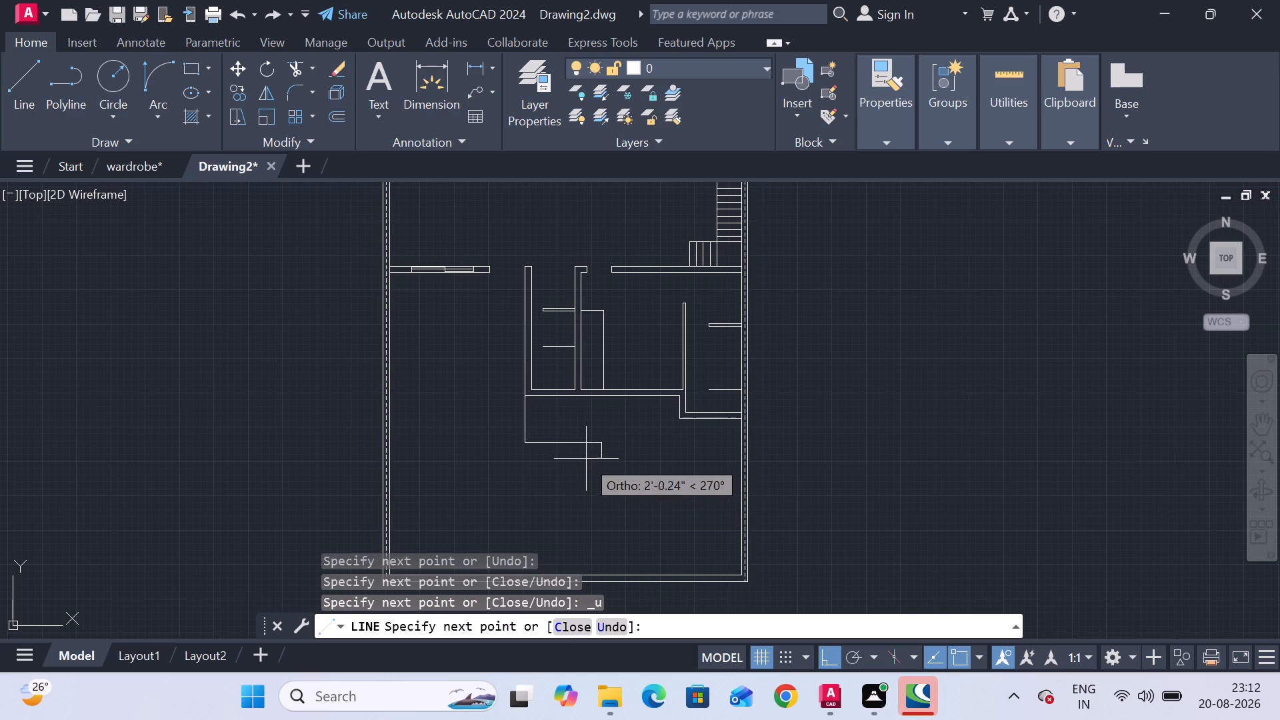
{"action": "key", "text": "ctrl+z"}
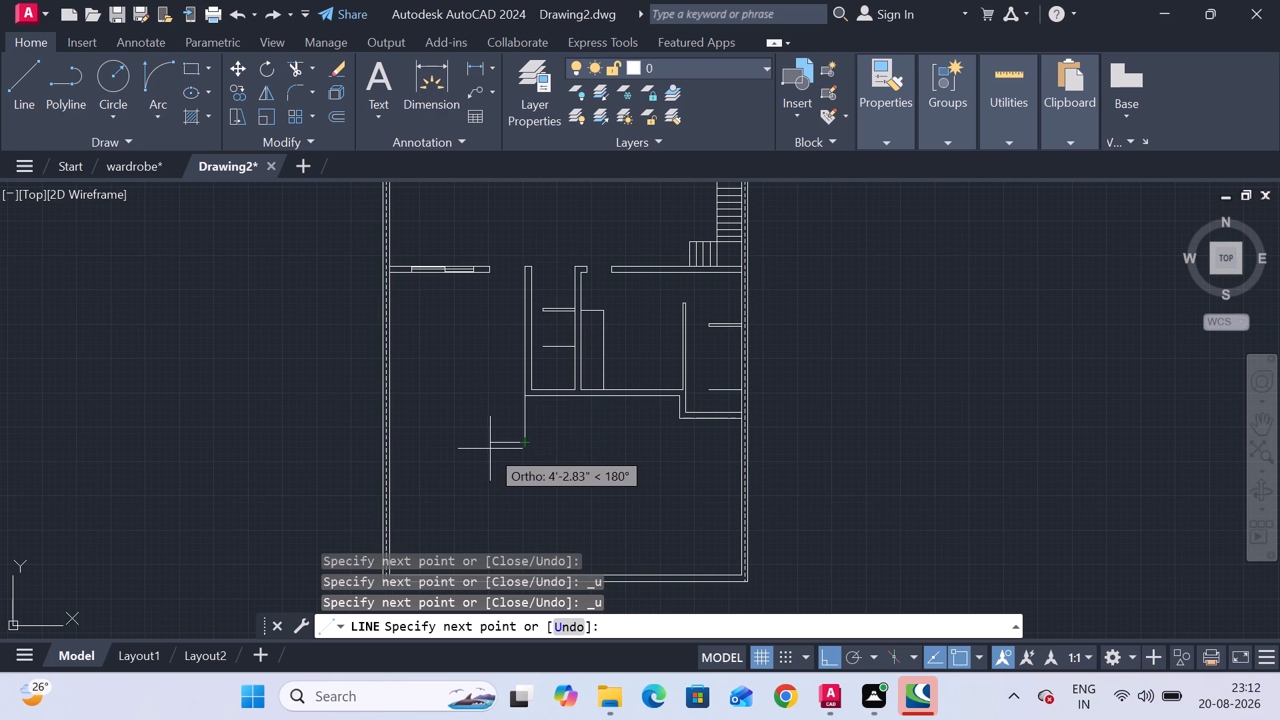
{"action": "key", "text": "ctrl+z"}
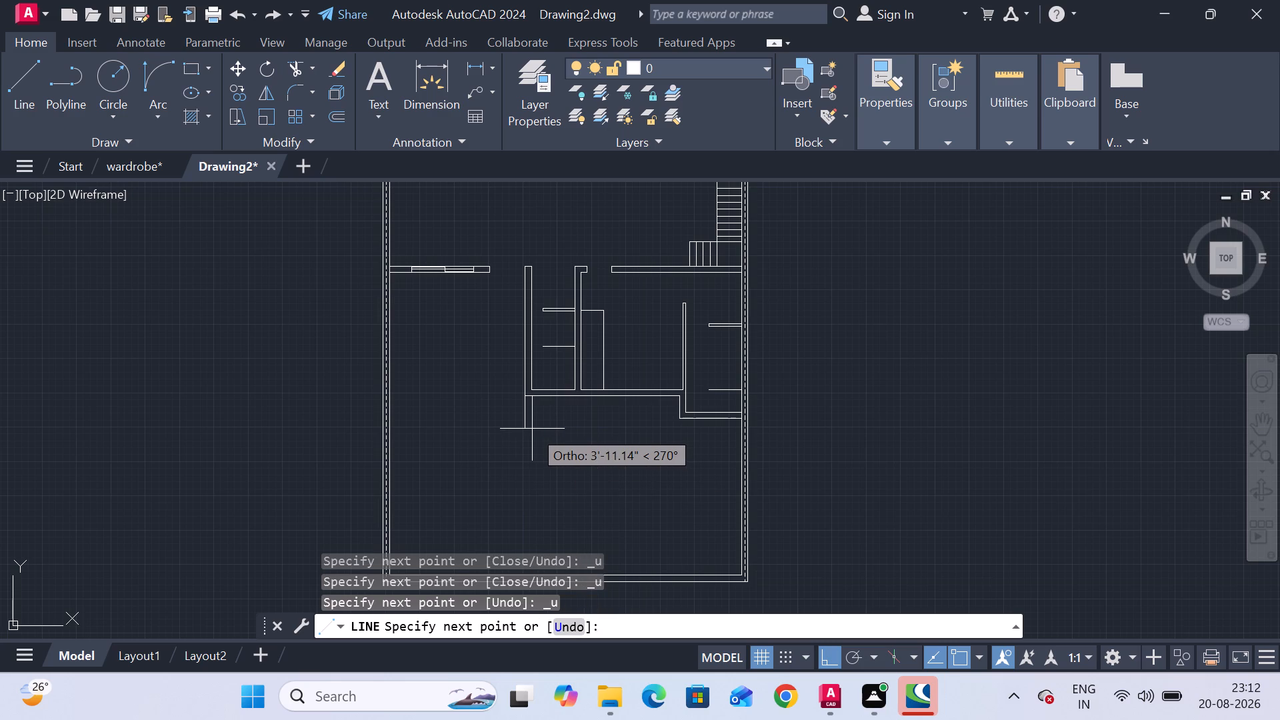
Draw a stepped outline below the lower rooms: down, about 6'-11" right, down, right, and up to the wall beside its step.
{"action": "left_click", "coordinate": [532, 436]}
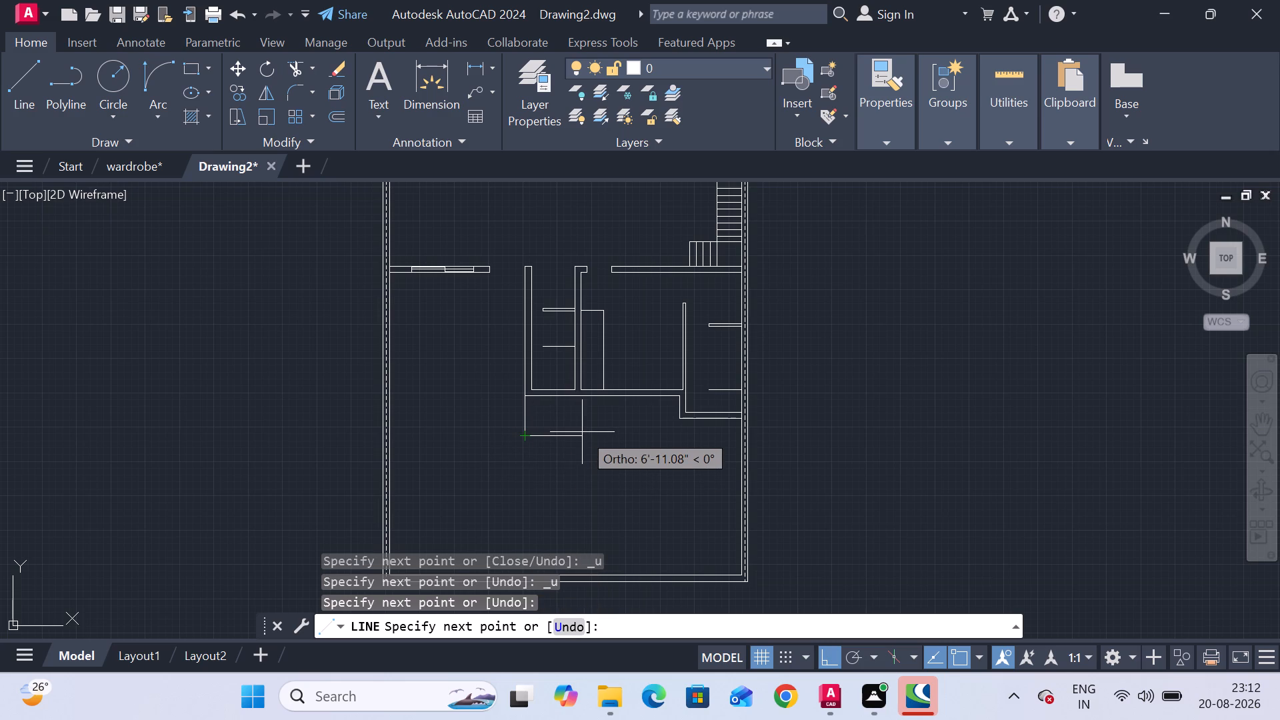
{"action": "left_click", "coordinate": [582, 432]}
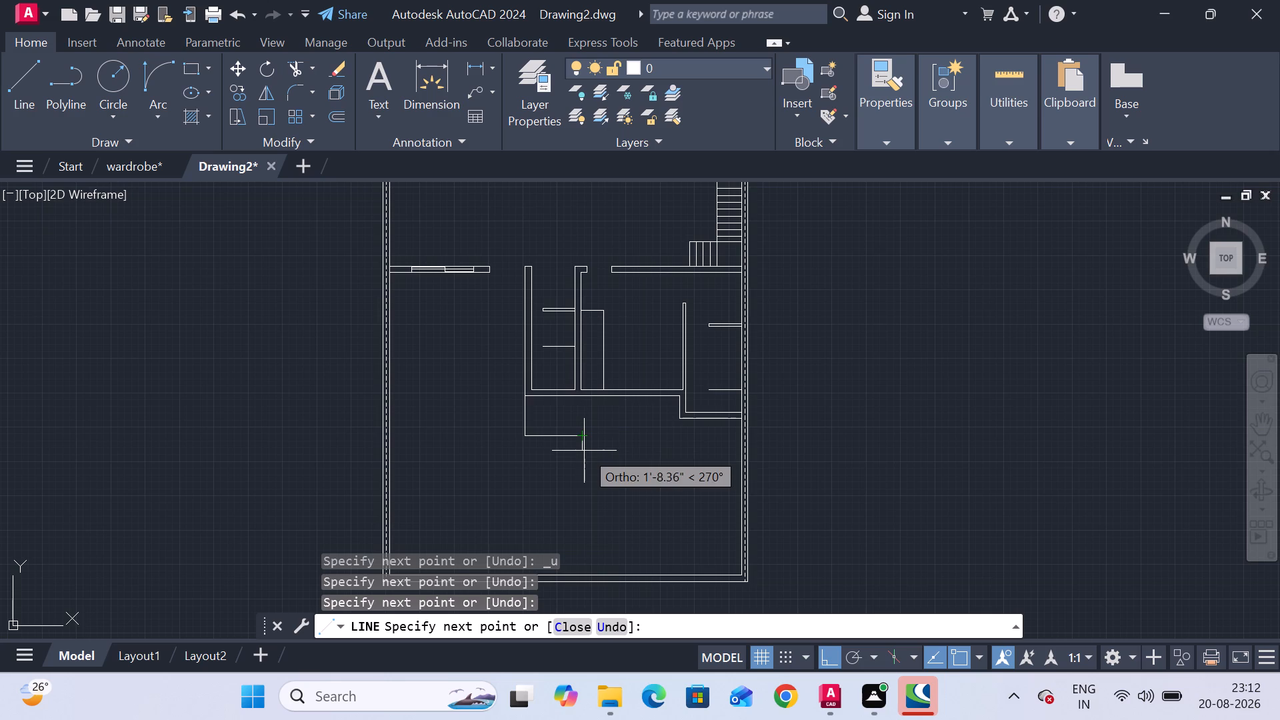
{"action": "left_click", "coordinate": [584, 458]}
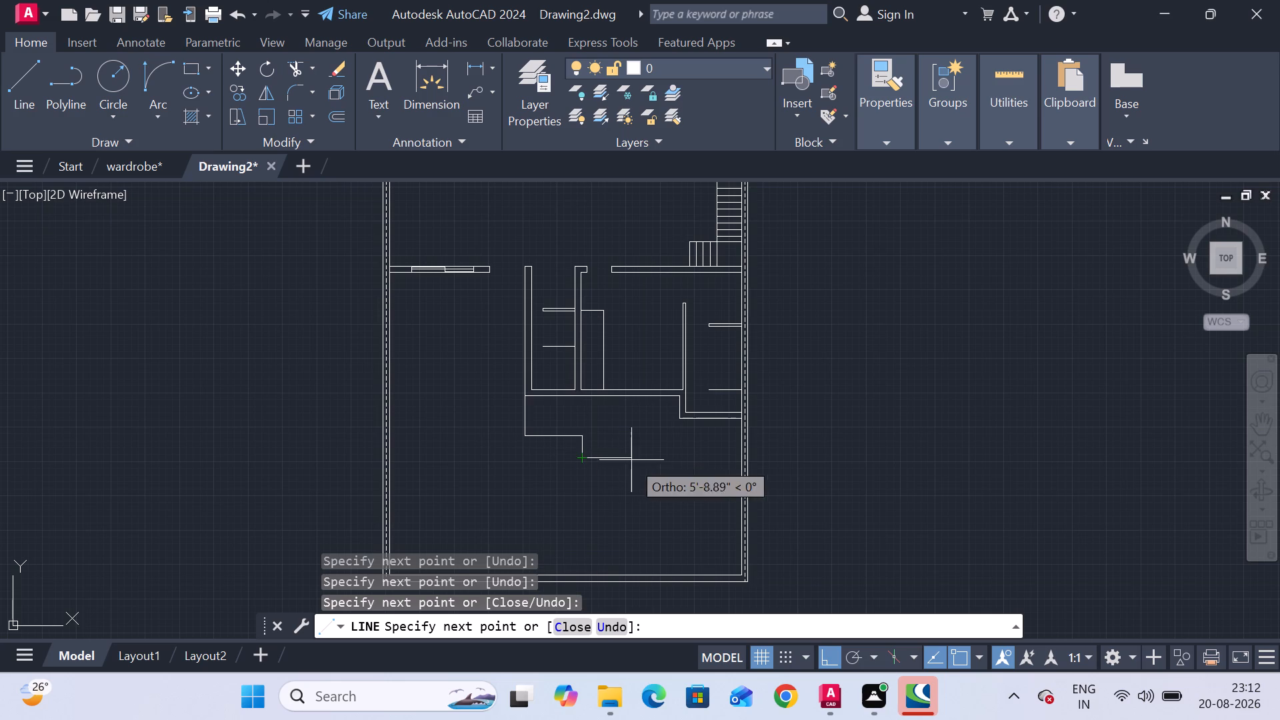
{"action": "left_click", "coordinate": [681, 455]}
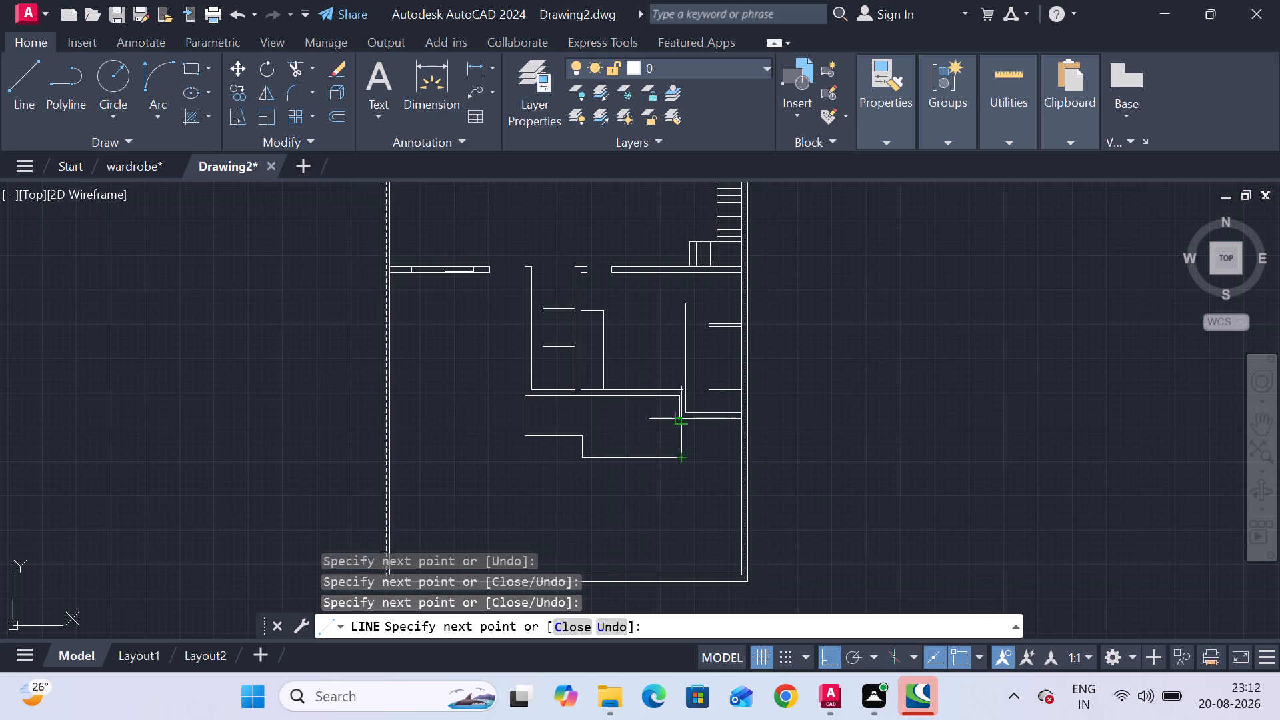
{"action": "scroll", "coordinate": [686, 421], "scroll_direction": "up", "scroll_amount": 2}
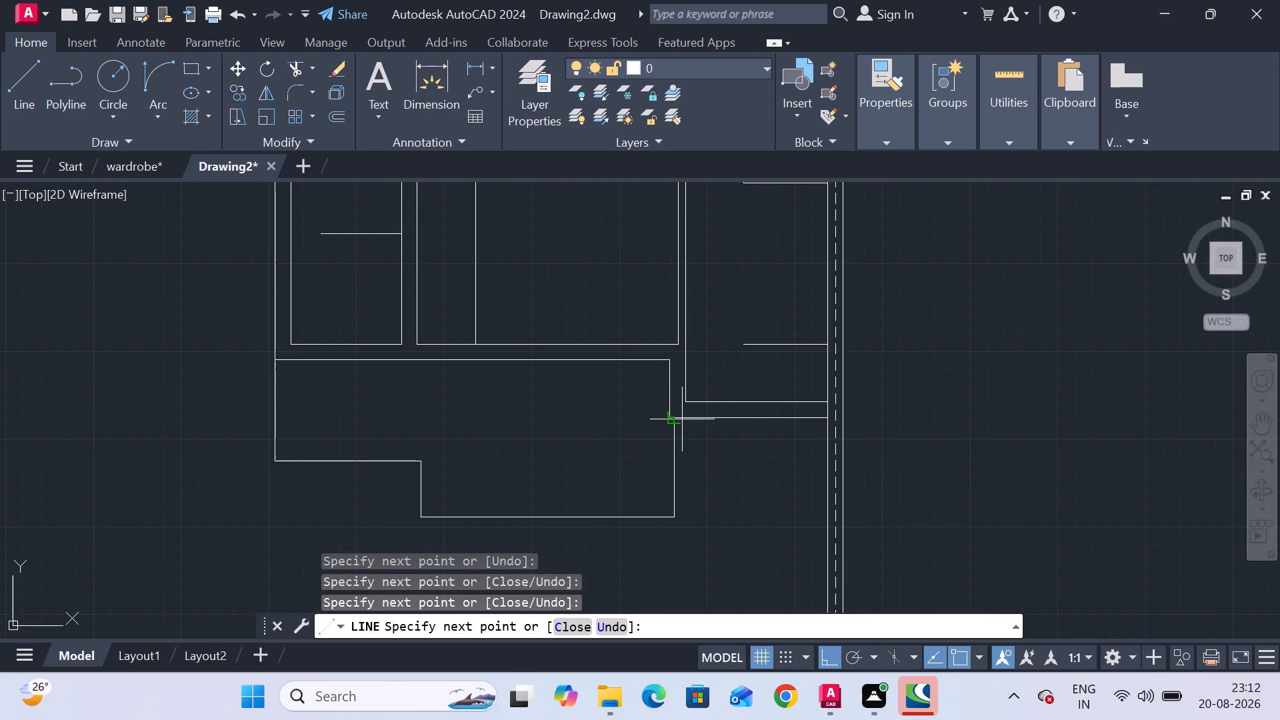
{"action": "left_click", "coordinate": [682, 419]}
{"action": "key", "text": "Escape"}
Draw a horizontal line from the midpoint of the stepped outline's left edge to the left outer wall's inner face.
{"action": "scroll", "coordinate": [661, 494], "scroll_direction": "down", "scroll_amount": 3}
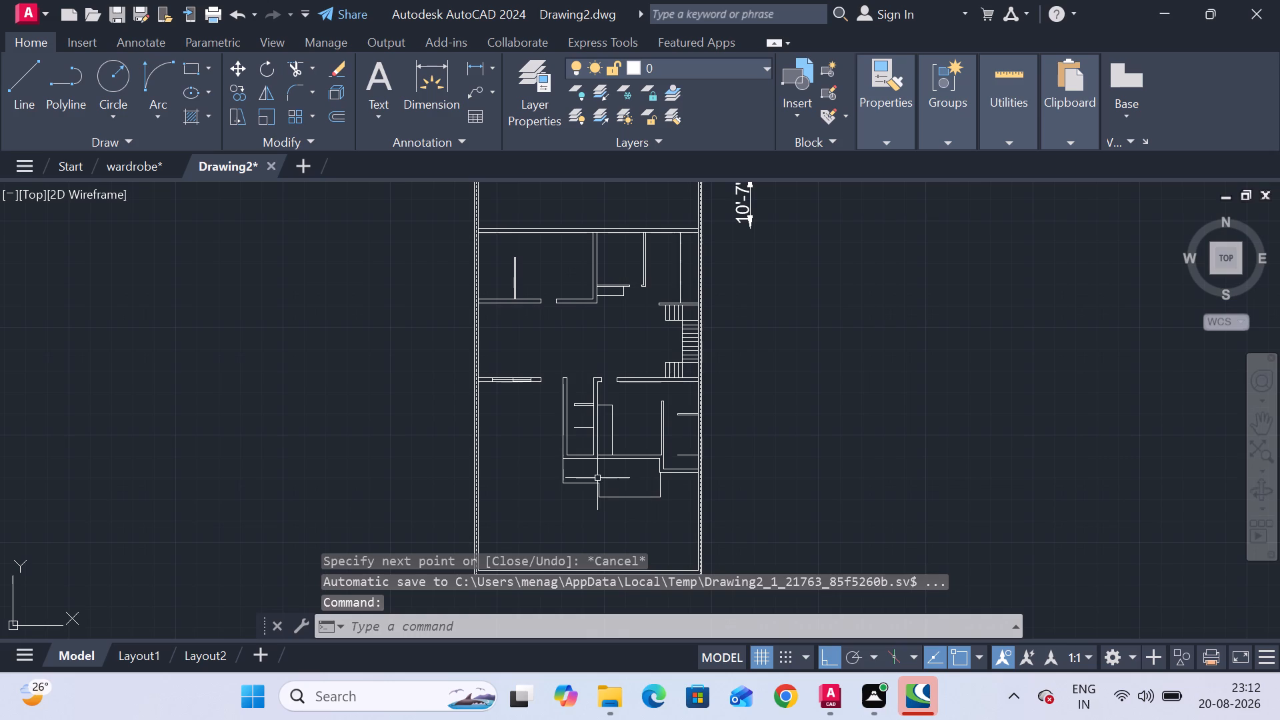
{"action": "scroll", "coordinate": [584, 475], "scroll_direction": "up", "scroll_amount": 1}
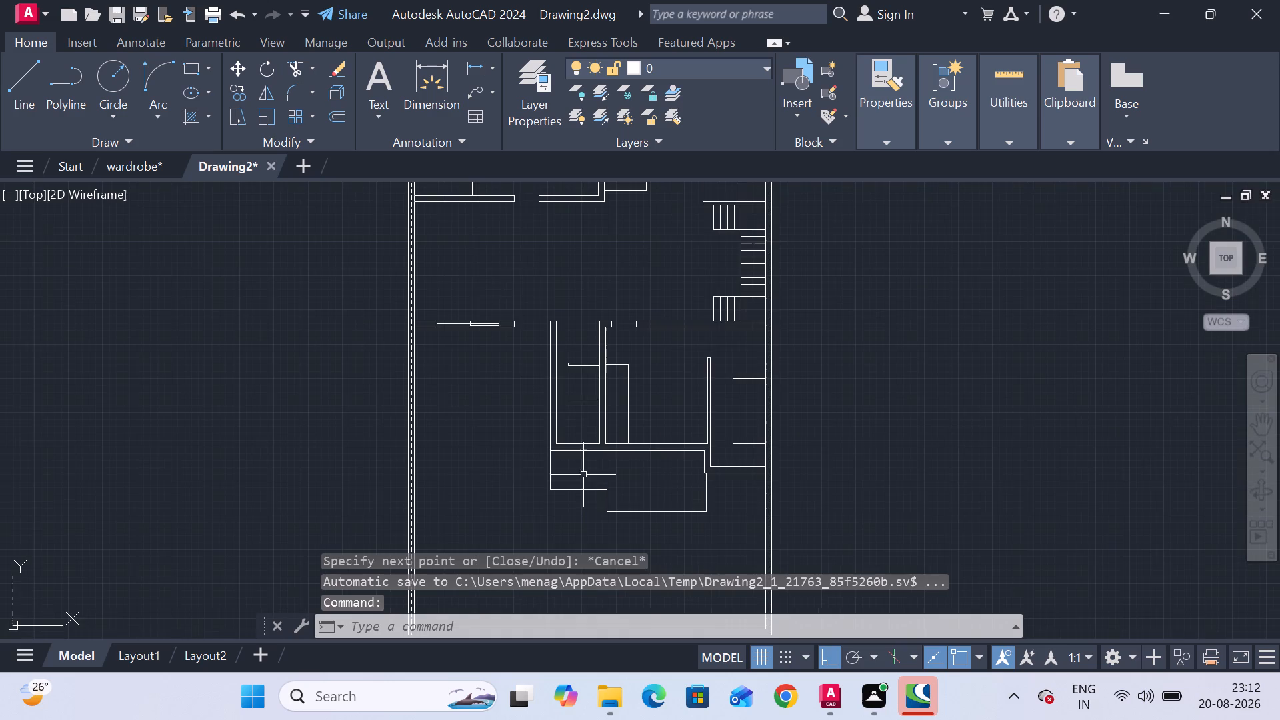
{"action": "left_click", "coordinate": [17, 114]}
{"action": "scroll", "coordinate": [541, 491], "scroll_direction": "up", "scroll_amount": 1}
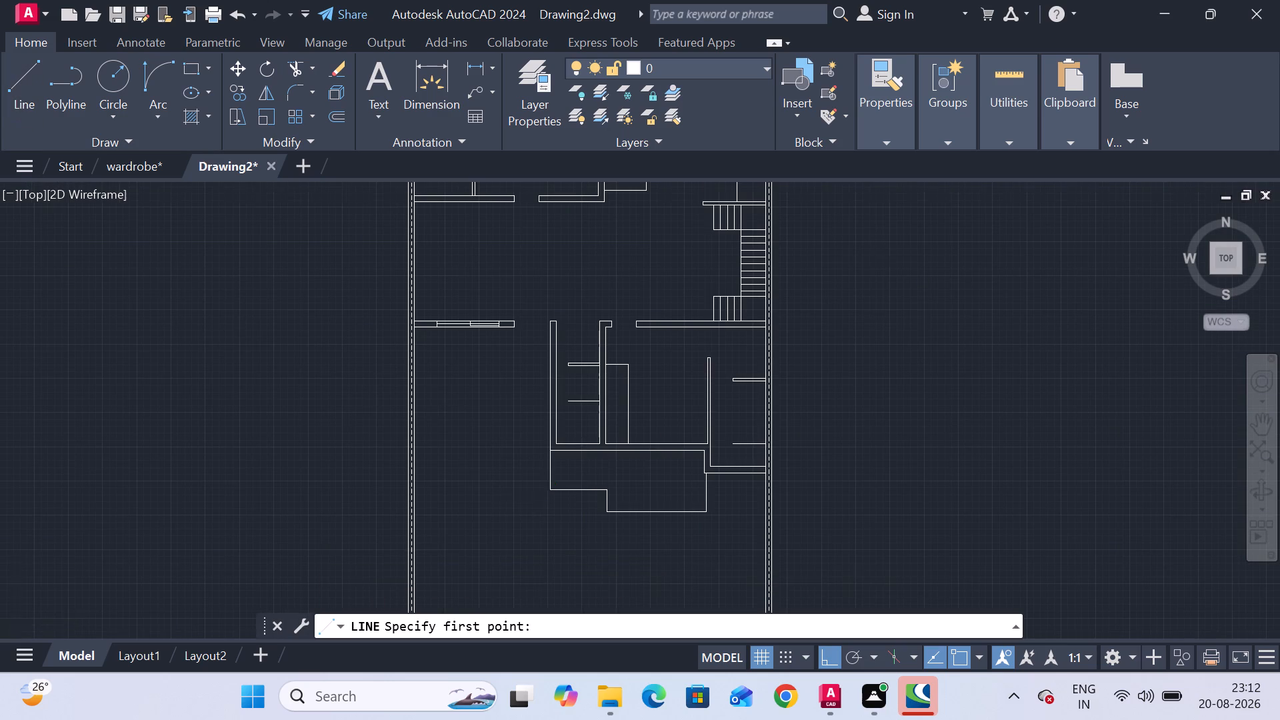
{"action": "scroll", "coordinate": [541, 491], "scroll_direction": "up", "scroll_amount": 2}
{"action": "left_click", "coordinate": [573, 401]}
{"action": "scroll", "coordinate": [386, 426], "scroll_direction": "down", "scroll_amount": 2}
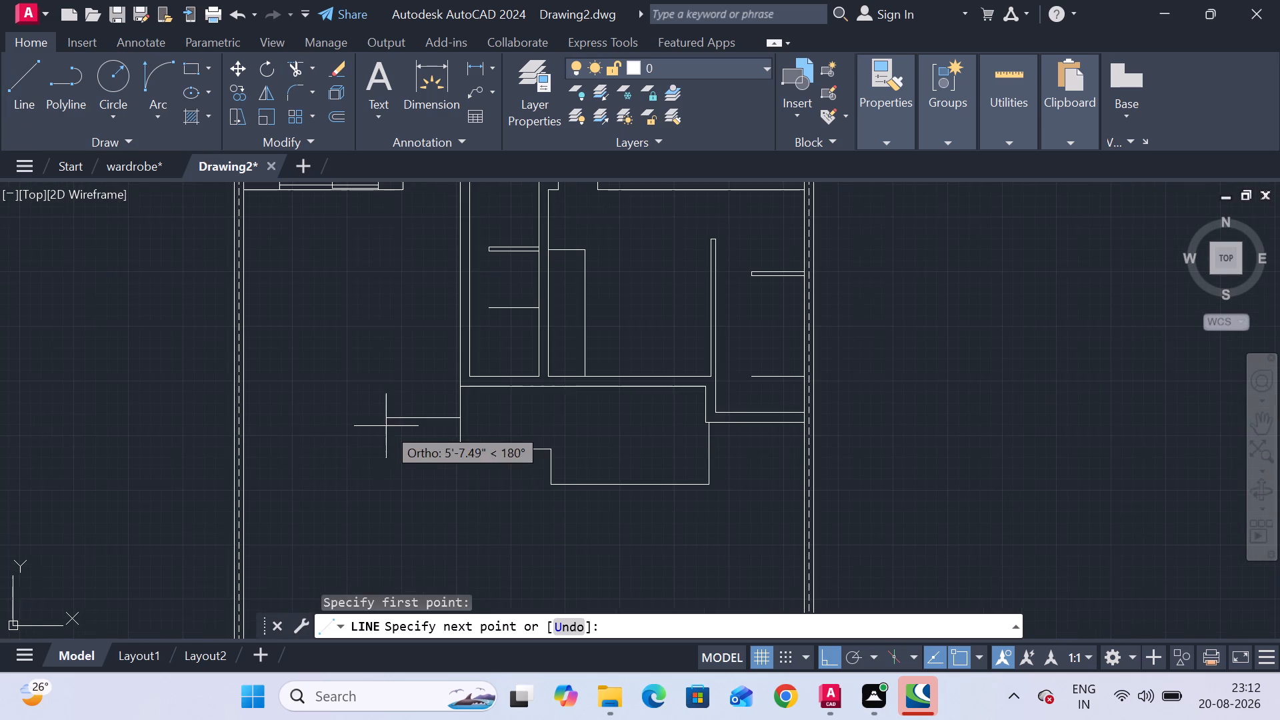
{"action": "left_click", "coordinate": [245, 418]}
{"action": "key", "text": "Escape"}
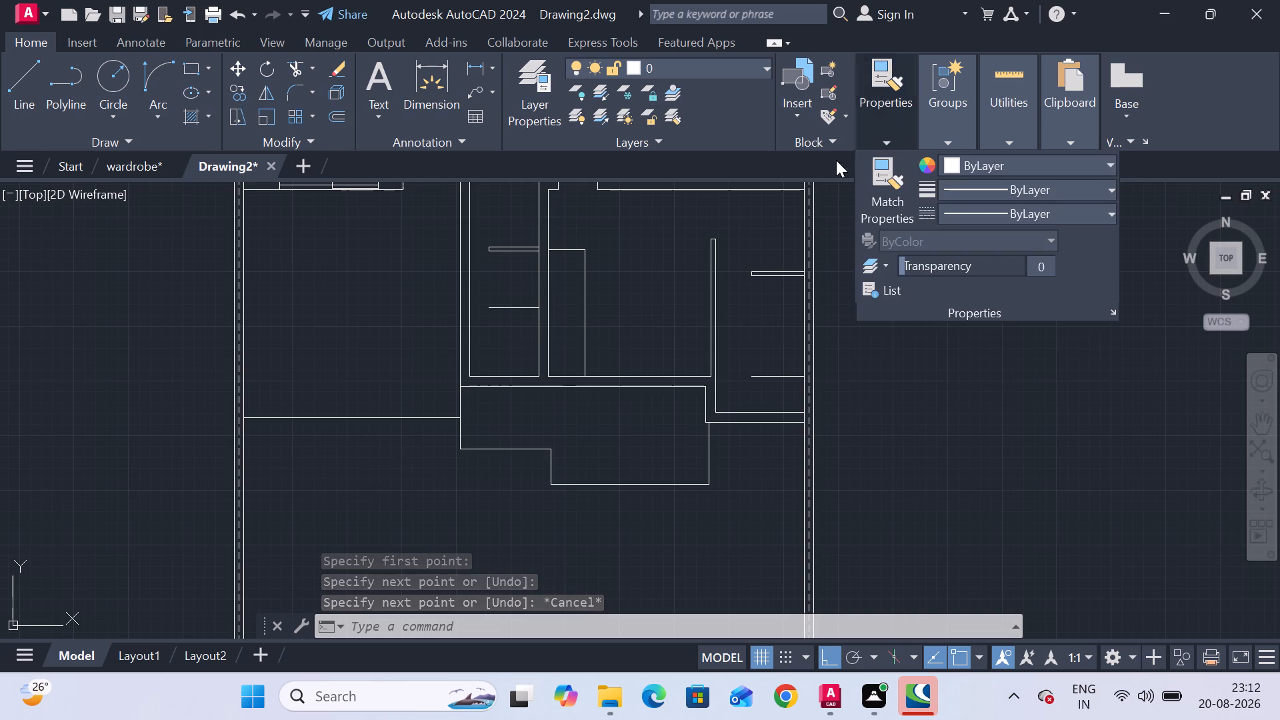
Match the properties of the dashed line inside the top outer wall onto the new horizontal line left of the stepped outline.
{"action": "scroll", "coordinate": [654, 299], "scroll_direction": "down", "scroll_amount": 2}
{"action": "middle_click_drag", "start_coordinate": [653, 286], "coordinate": [658, 495]}
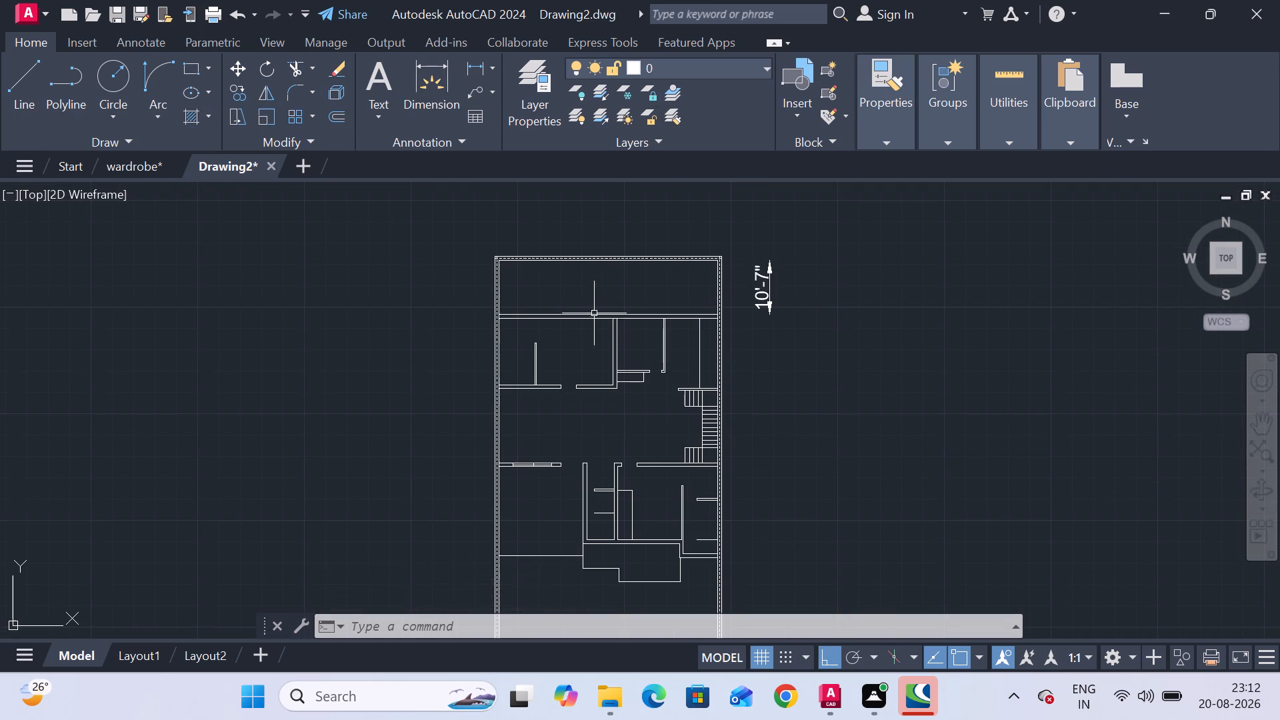
{"action": "scroll", "coordinate": [592, 265], "scroll_direction": "up", "scroll_amount": 4}
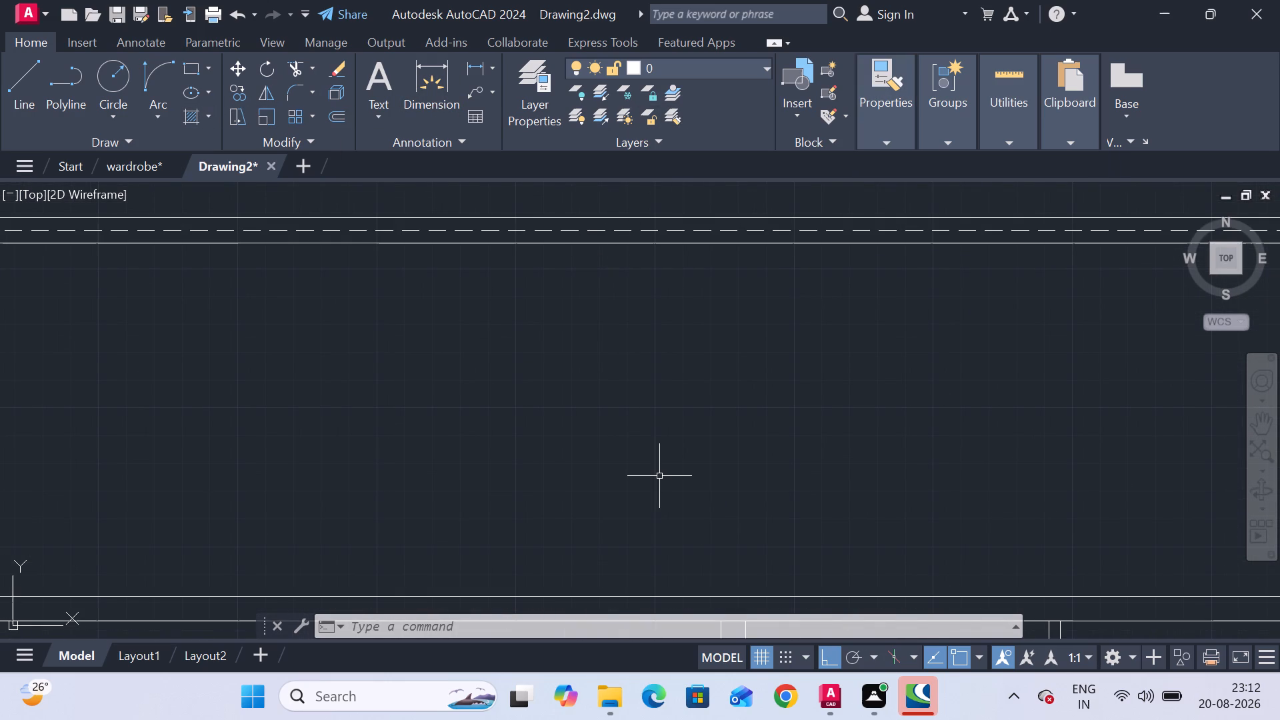
{"action": "type", "text": "match"}
{"action": "key", "text": "Return"}
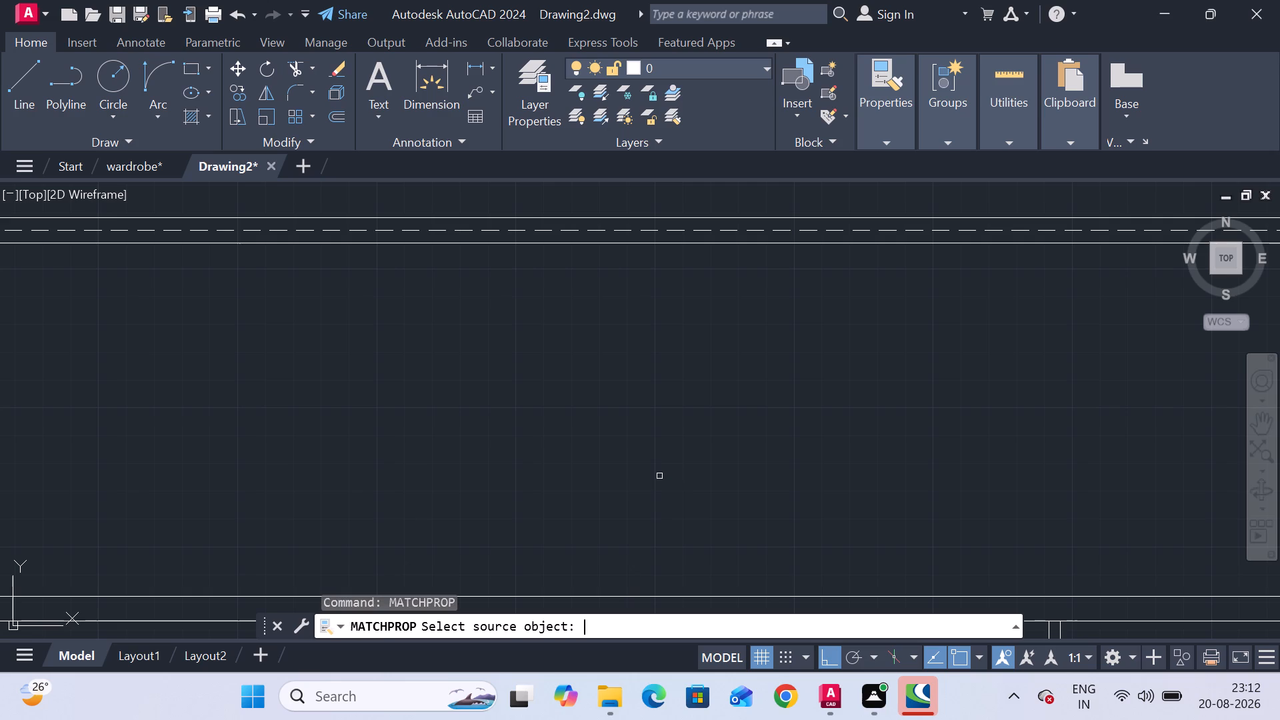
{"action": "left_click", "coordinate": [710, 229]}
{"action": "scroll", "coordinate": [684, 355], "scroll_direction": "down", "scroll_amount": 5}
{"action": "middle_click_drag", "start_coordinate": [684, 427], "coordinate": [658, 240]}
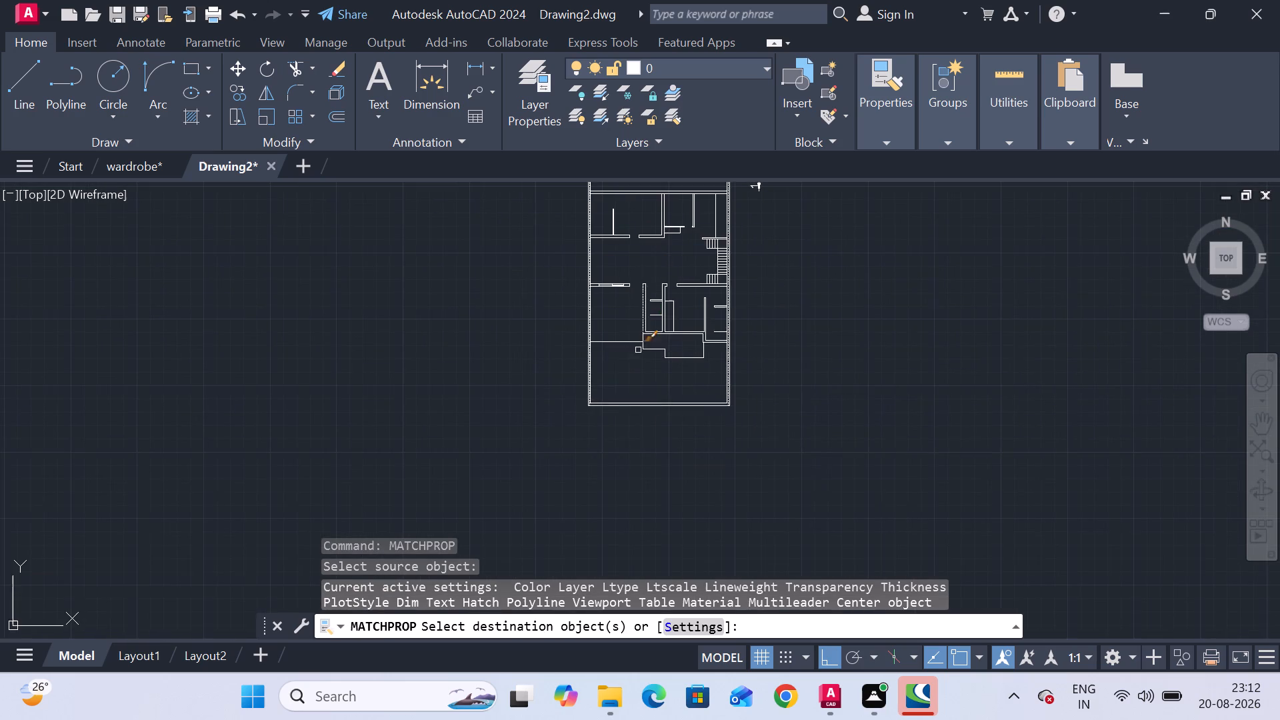
{"action": "scroll", "coordinate": [638, 350], "scroll_direction": "up", "scroll_amount": 6}
{"action": "left_click", "coordinate": [599, 214]}
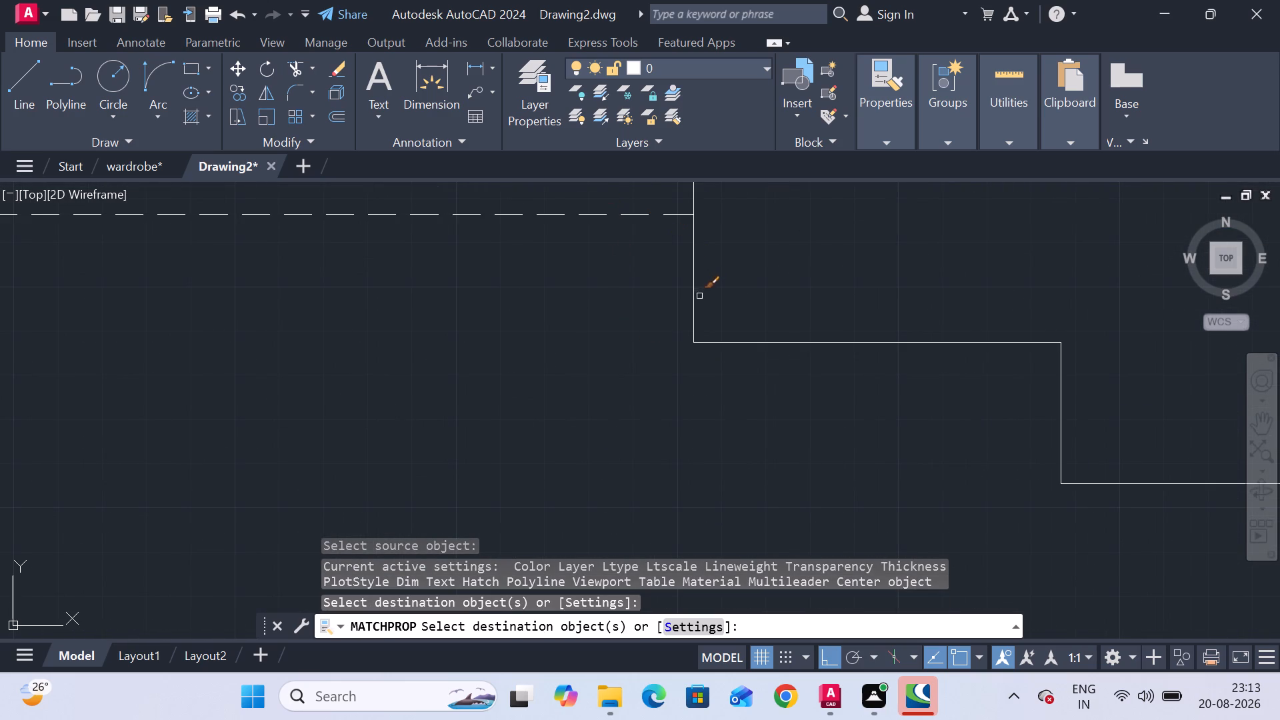
Apply the same dashed line properties to all five segments of the stepped outline below the lower rooms.
{"action": "left_click", "coordinate": [695, 299]}
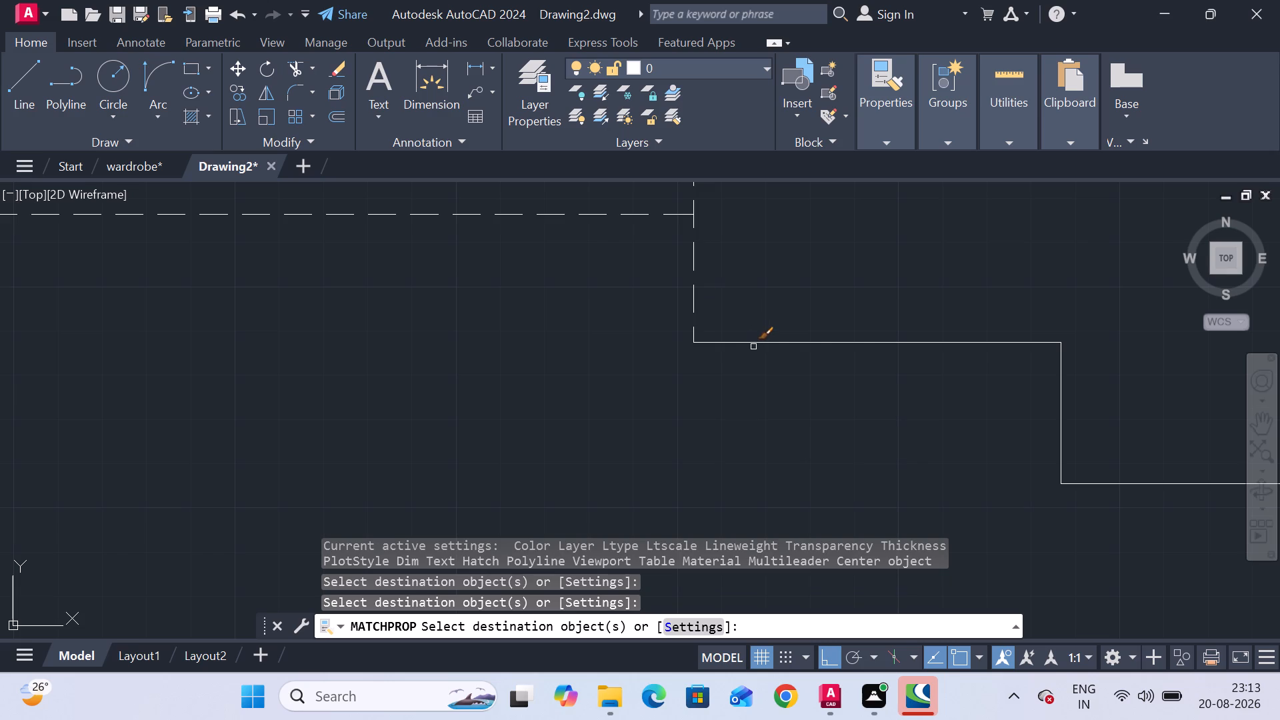
{"action": "left_click", "coordinate": [761, 345]}
{"action": "scroll", "coordinate": [735, 359], "scroll_direction": "down", "scroll_amount": 3}
{"action": "scroll", "coordinate": [897, 380], "scroll_direction": "up", "scroll_amount": 2}
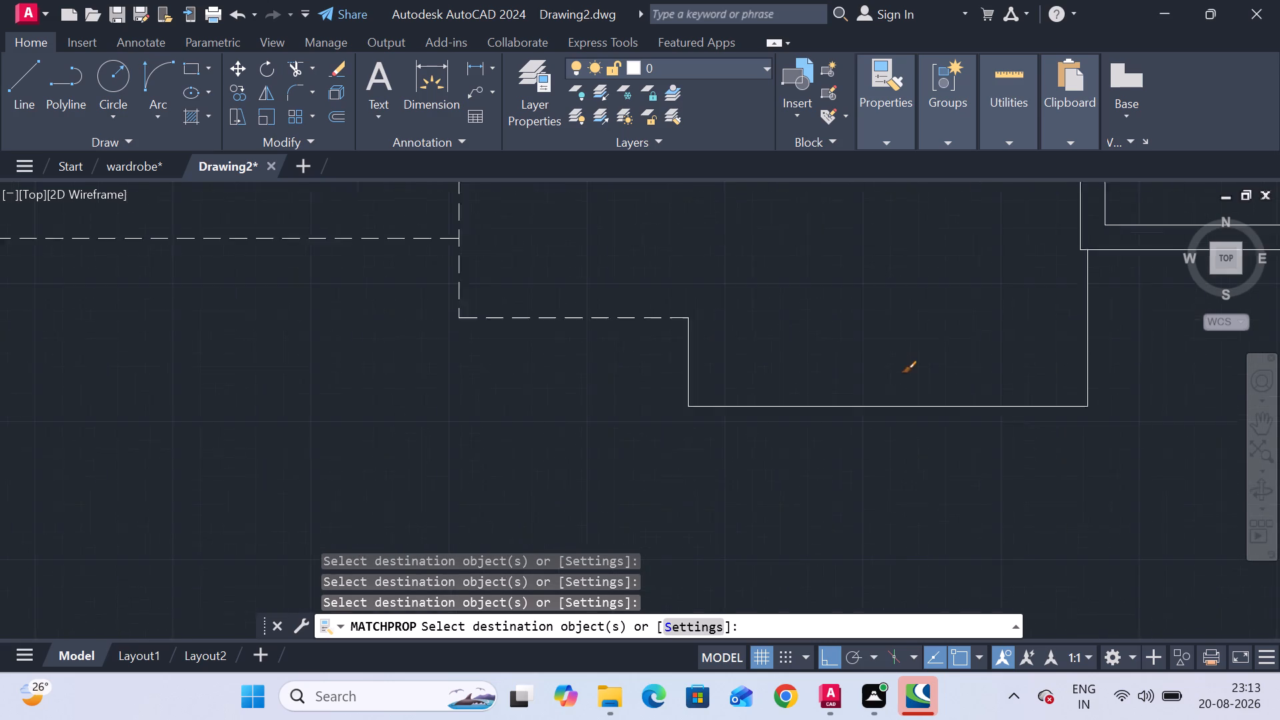
{"action": "scroll", "coordinate": [897, 380], "scroll_direction": "up", "scroll_amount": 1}
{"action": "left_click", "coordinate": [893, 422]}
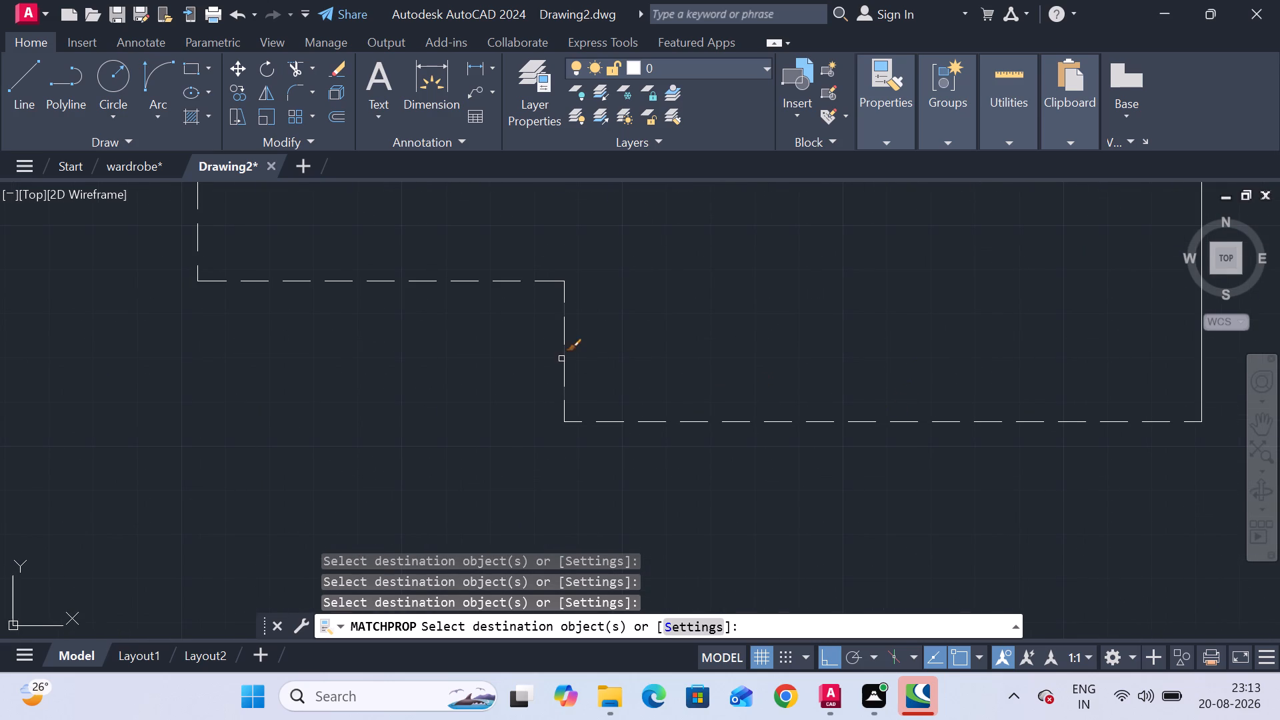
{"action": "left_click", "coordinate": [563, 359]}
{"action": "scroll", "coordinate": [803, 340], "scroll_direction": "down", "scroll_amount": 2}
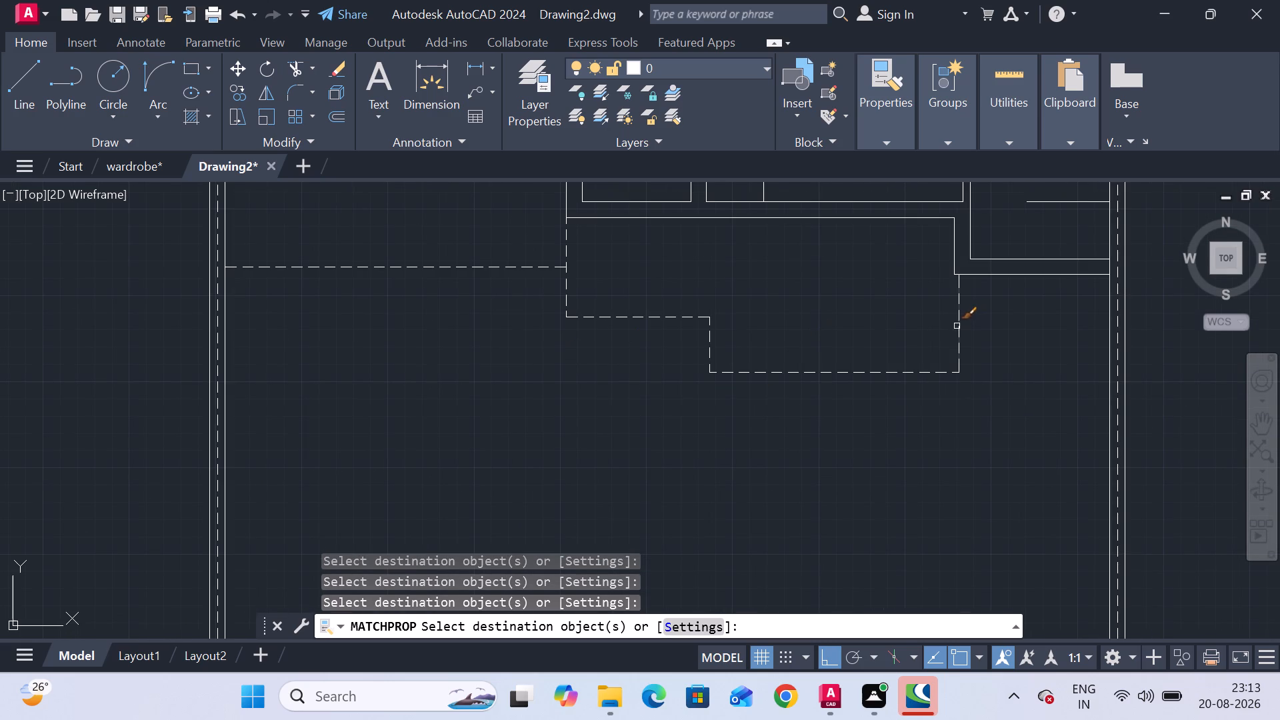
{"action": "left_click", "coordinate": [957, 326]}
{"action": "scroll", "coordinate": [813, 356], "scroll_direction": "down", "scroll_amount": 1}
{"action": "key", "text": "Escape"}
{"action": "key", "text": "Escape"}
{"action": "key", "text": "Escape"}
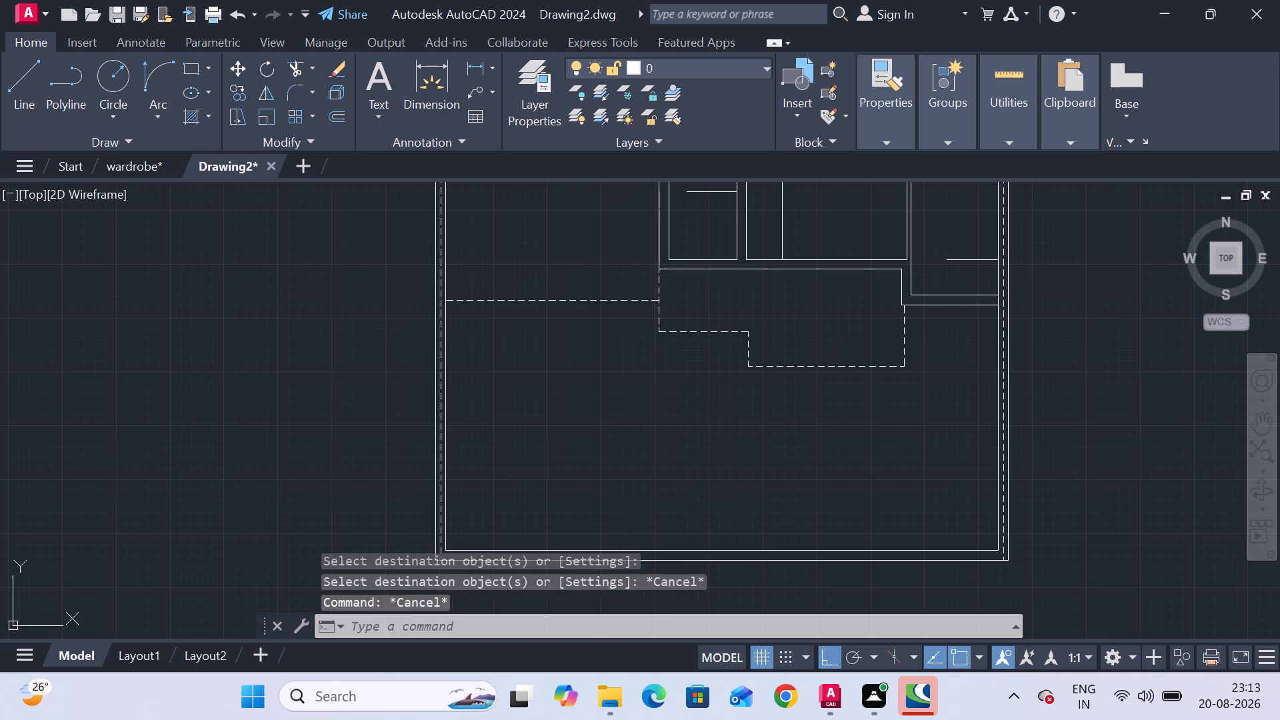
{"action": "key", "text": "Escape"}
{"action": "key", "text": "Escape"}
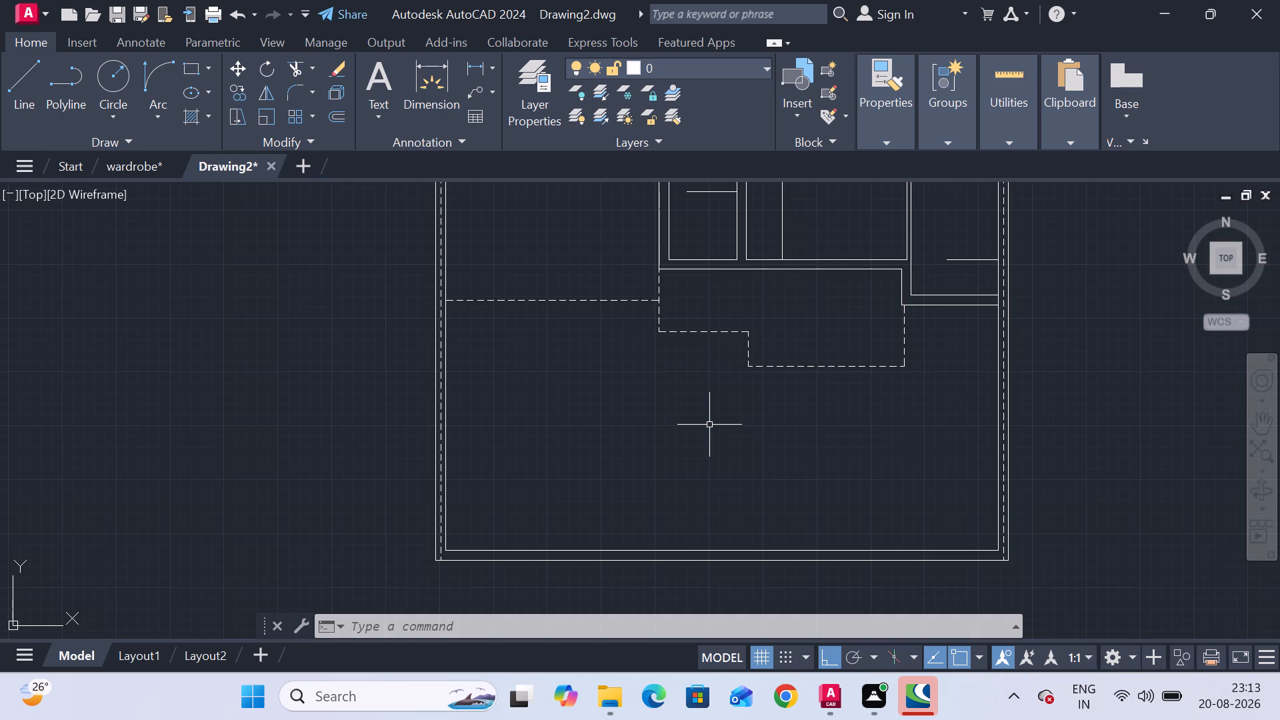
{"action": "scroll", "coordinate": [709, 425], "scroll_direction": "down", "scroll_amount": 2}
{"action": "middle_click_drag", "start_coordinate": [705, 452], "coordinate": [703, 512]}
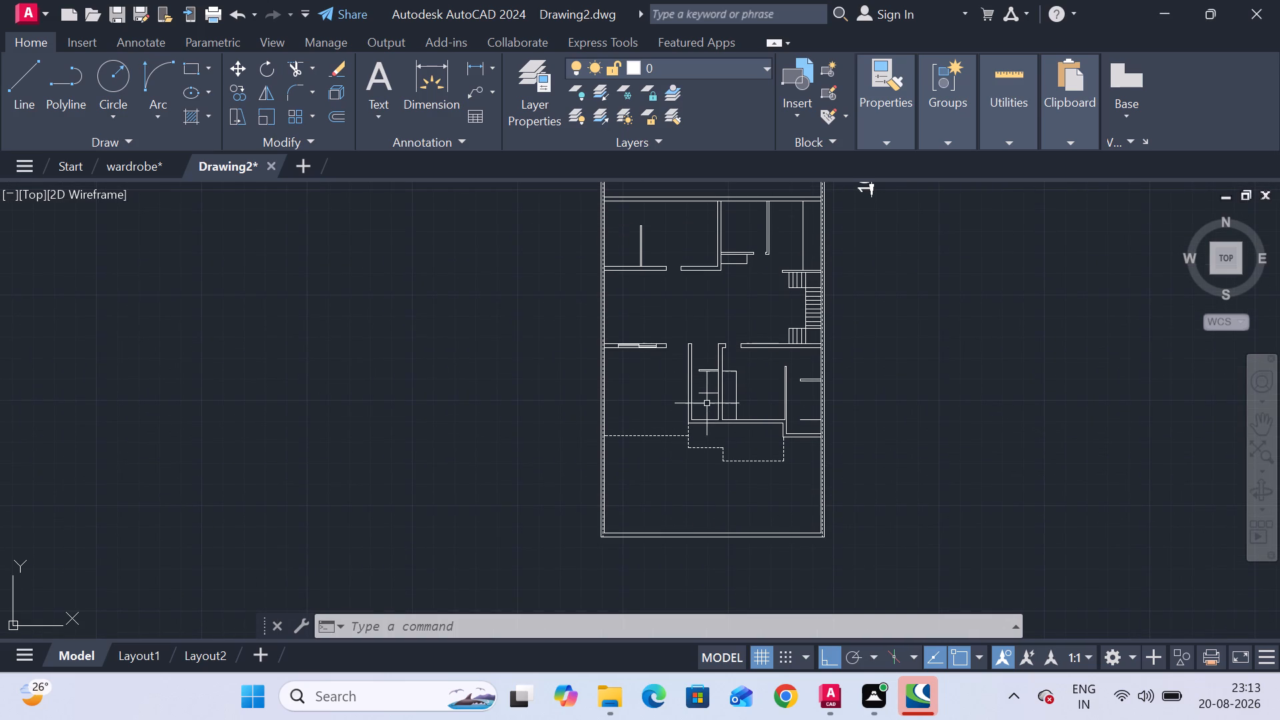
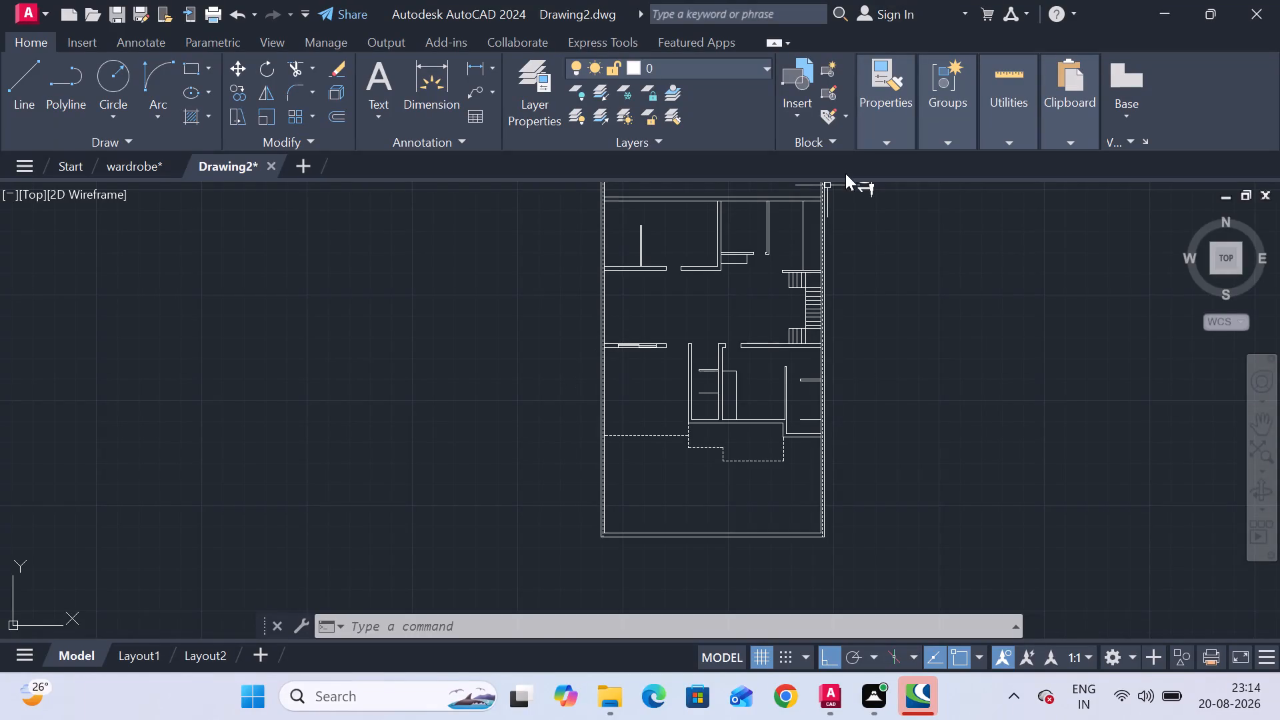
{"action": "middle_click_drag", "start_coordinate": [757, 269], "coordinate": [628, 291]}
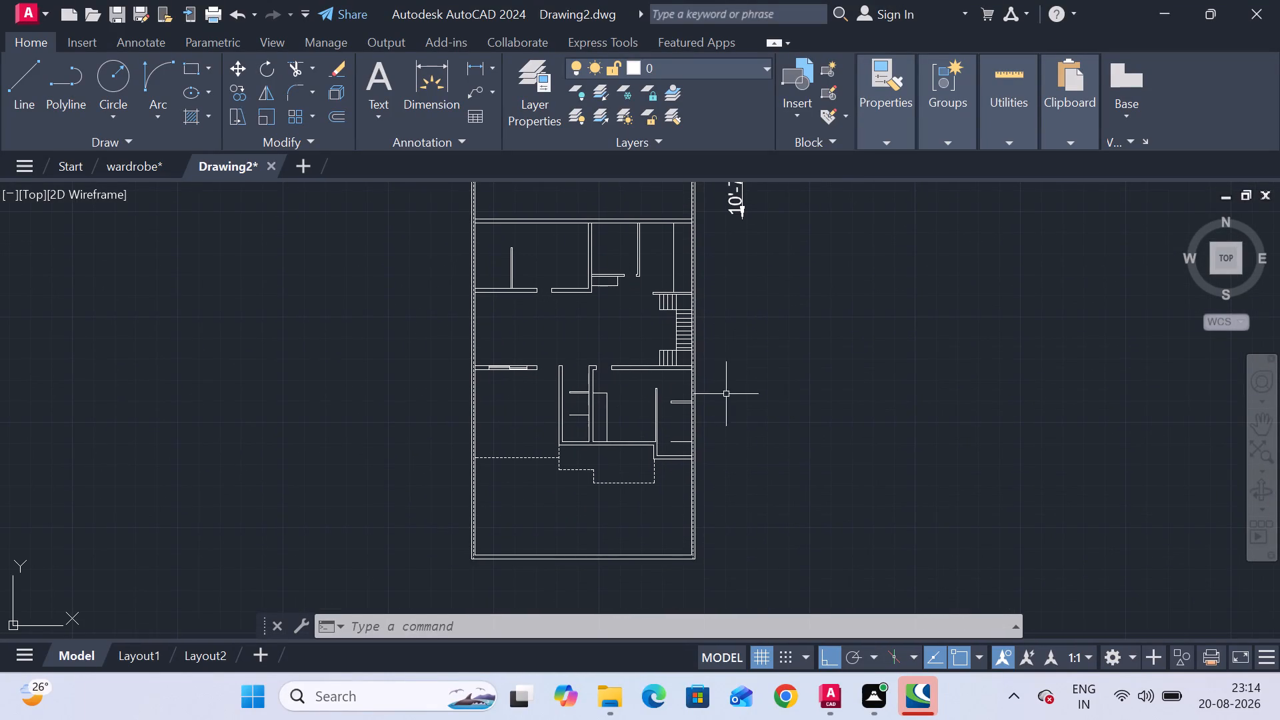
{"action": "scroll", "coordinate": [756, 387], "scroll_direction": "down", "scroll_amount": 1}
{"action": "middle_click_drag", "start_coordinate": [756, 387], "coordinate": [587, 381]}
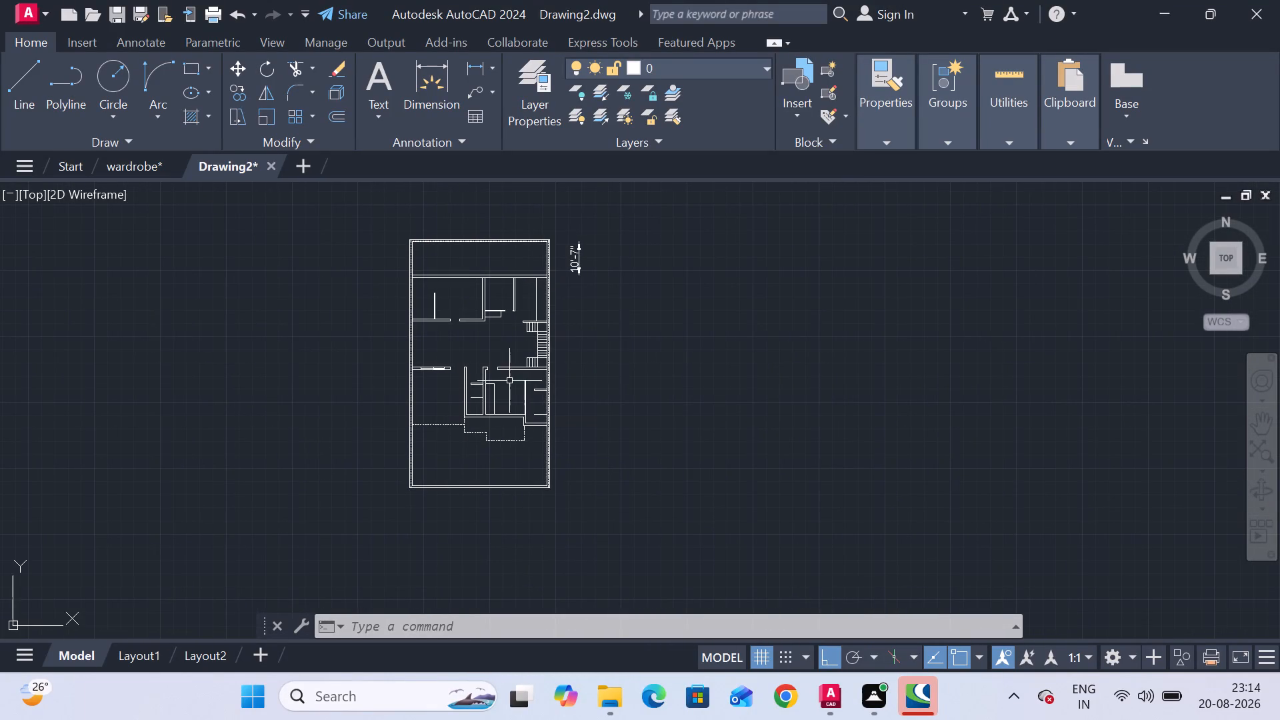
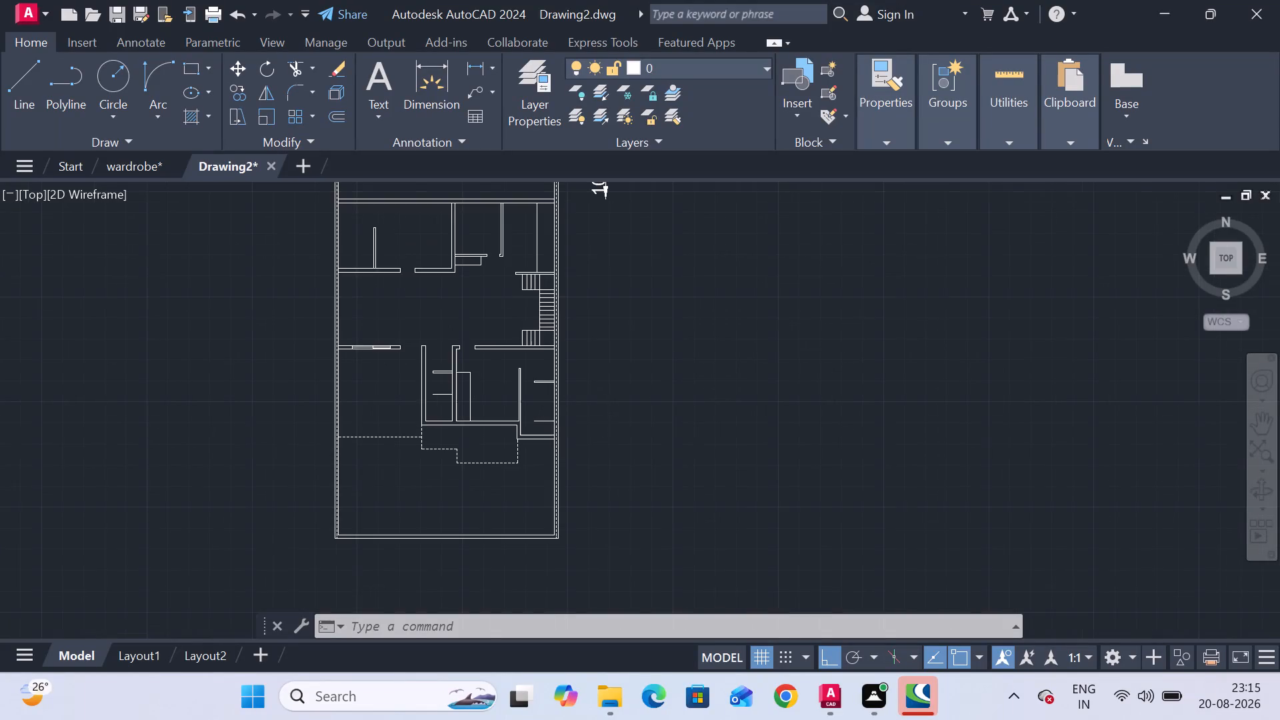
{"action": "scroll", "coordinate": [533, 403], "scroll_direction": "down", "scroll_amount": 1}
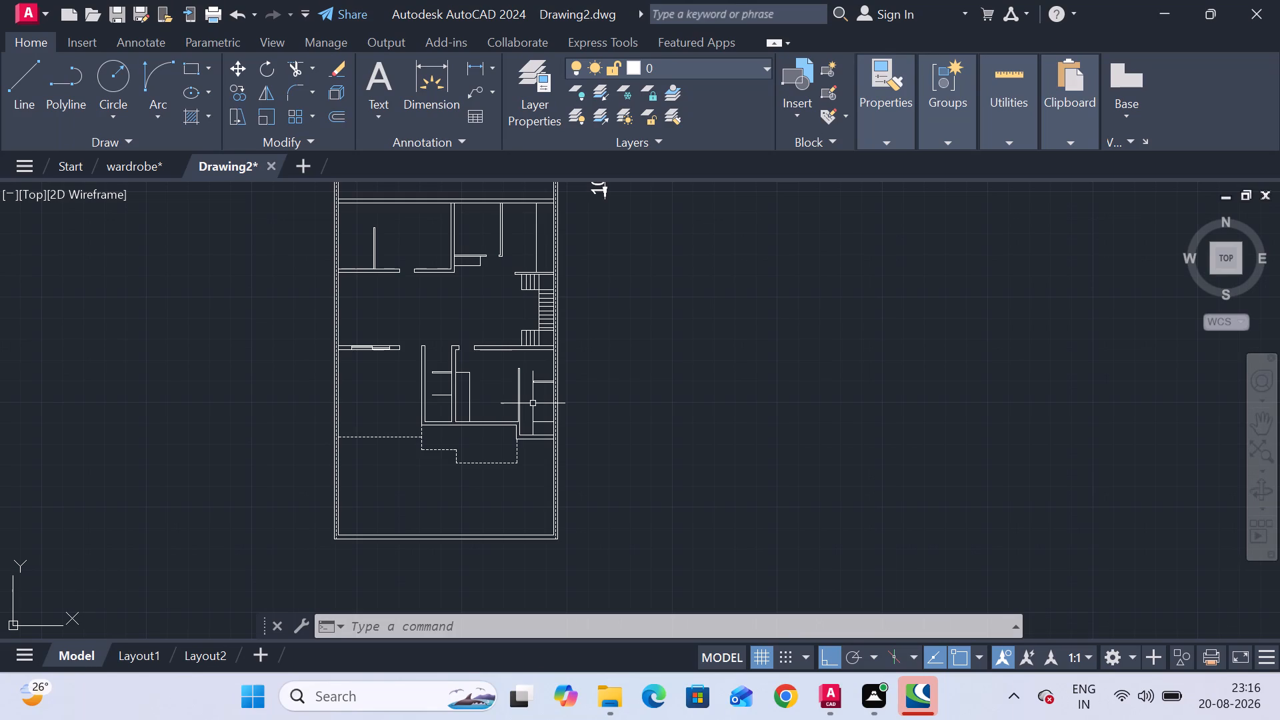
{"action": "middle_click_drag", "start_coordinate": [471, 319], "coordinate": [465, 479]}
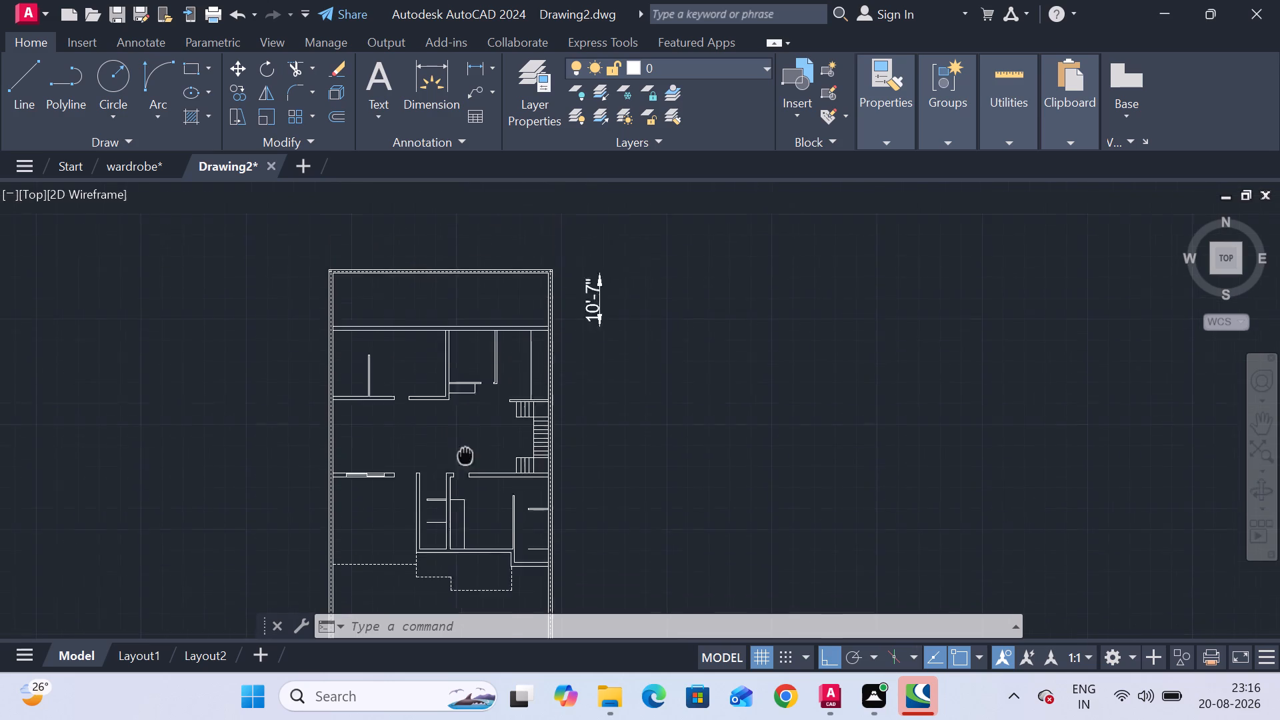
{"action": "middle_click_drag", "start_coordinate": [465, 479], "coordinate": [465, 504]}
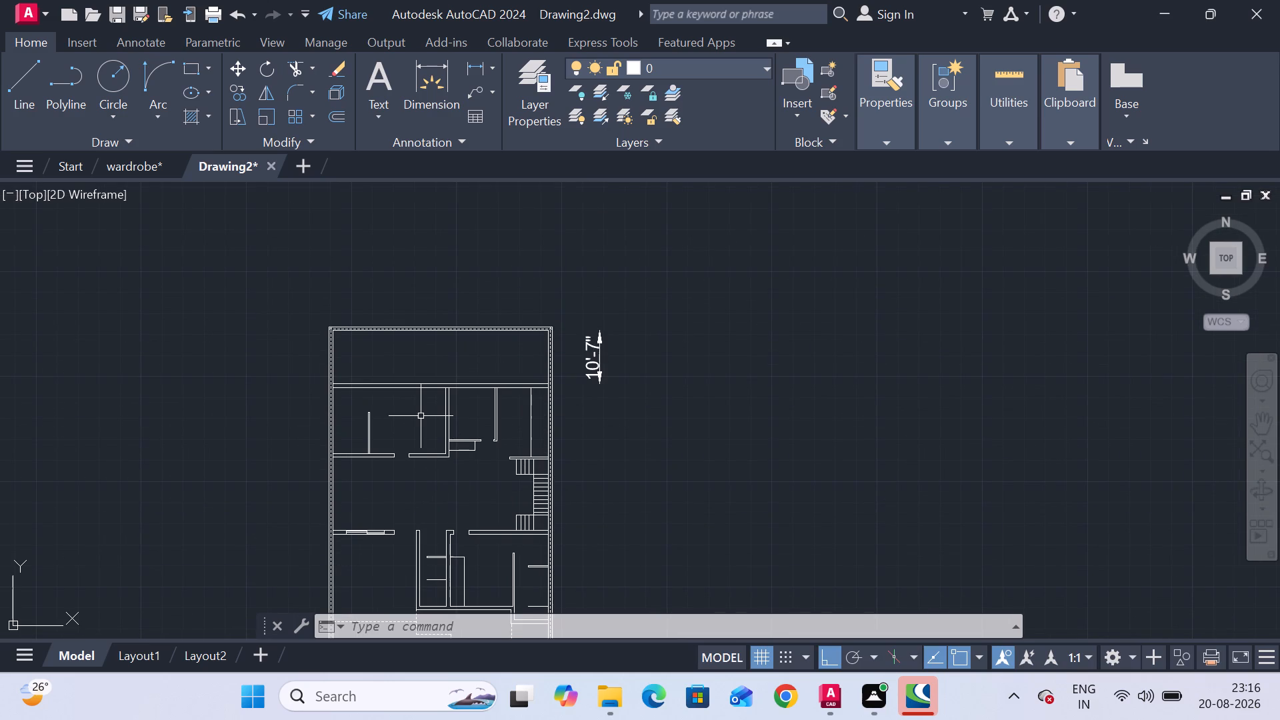
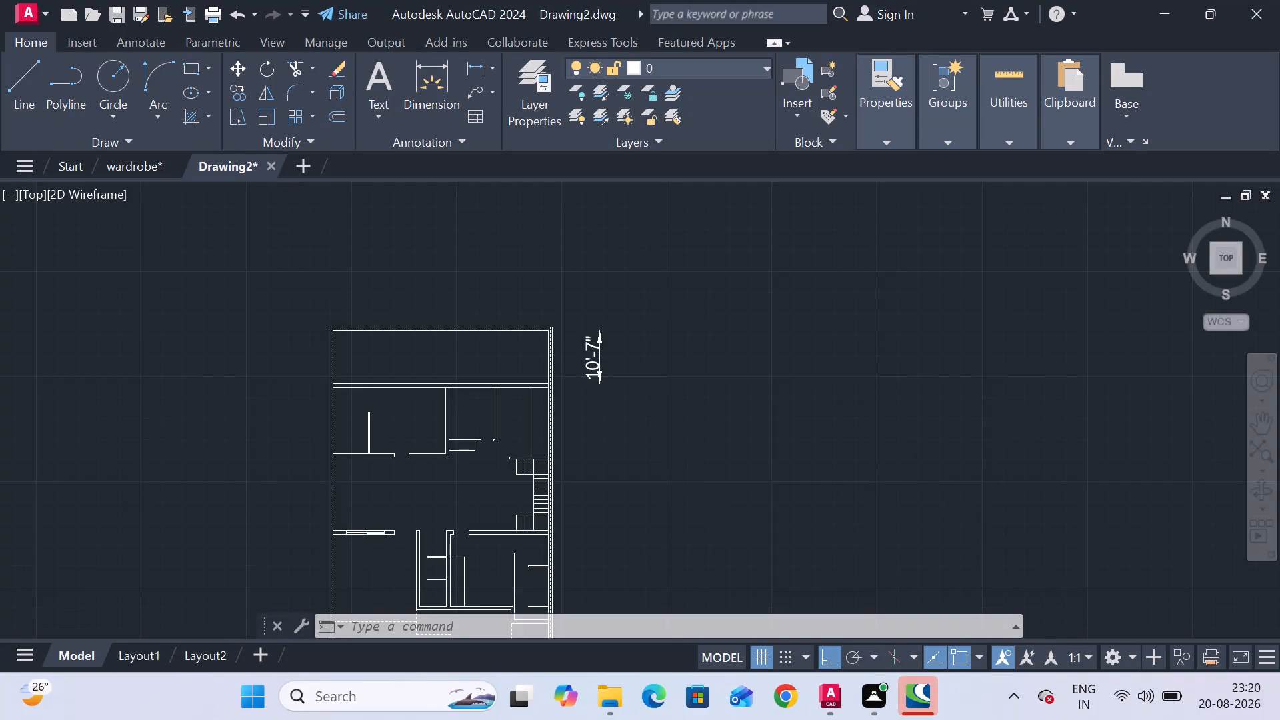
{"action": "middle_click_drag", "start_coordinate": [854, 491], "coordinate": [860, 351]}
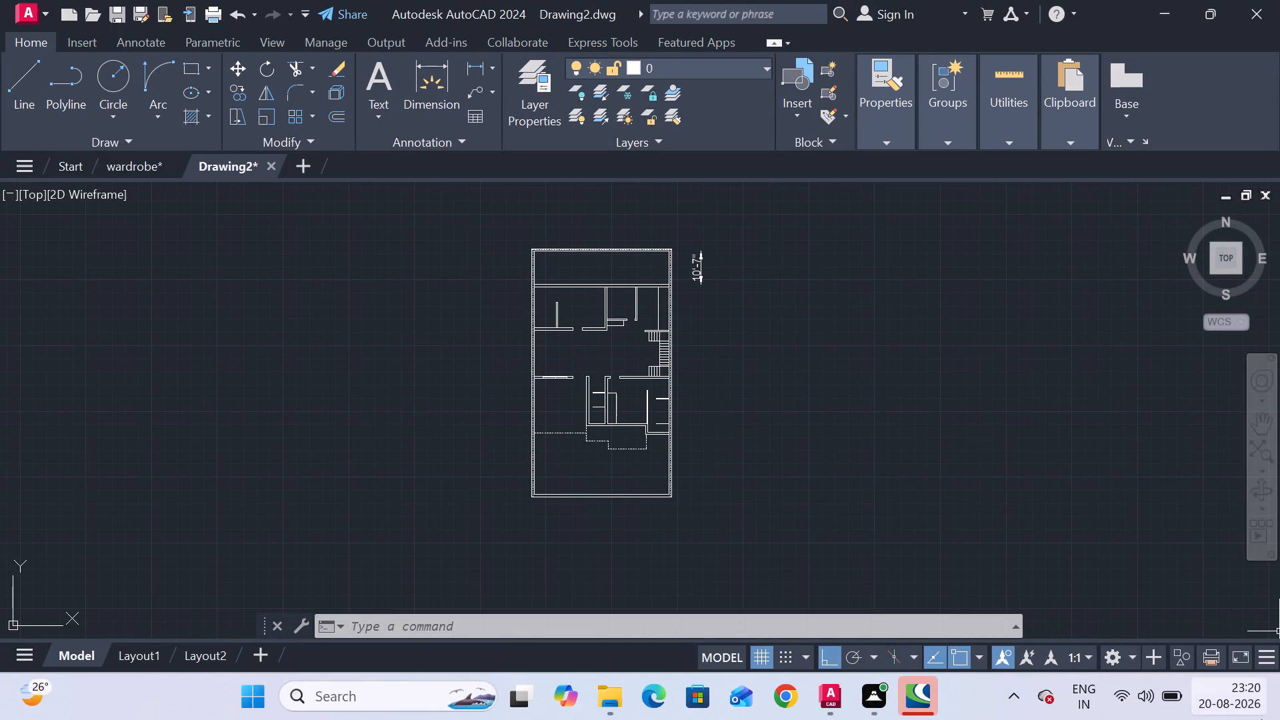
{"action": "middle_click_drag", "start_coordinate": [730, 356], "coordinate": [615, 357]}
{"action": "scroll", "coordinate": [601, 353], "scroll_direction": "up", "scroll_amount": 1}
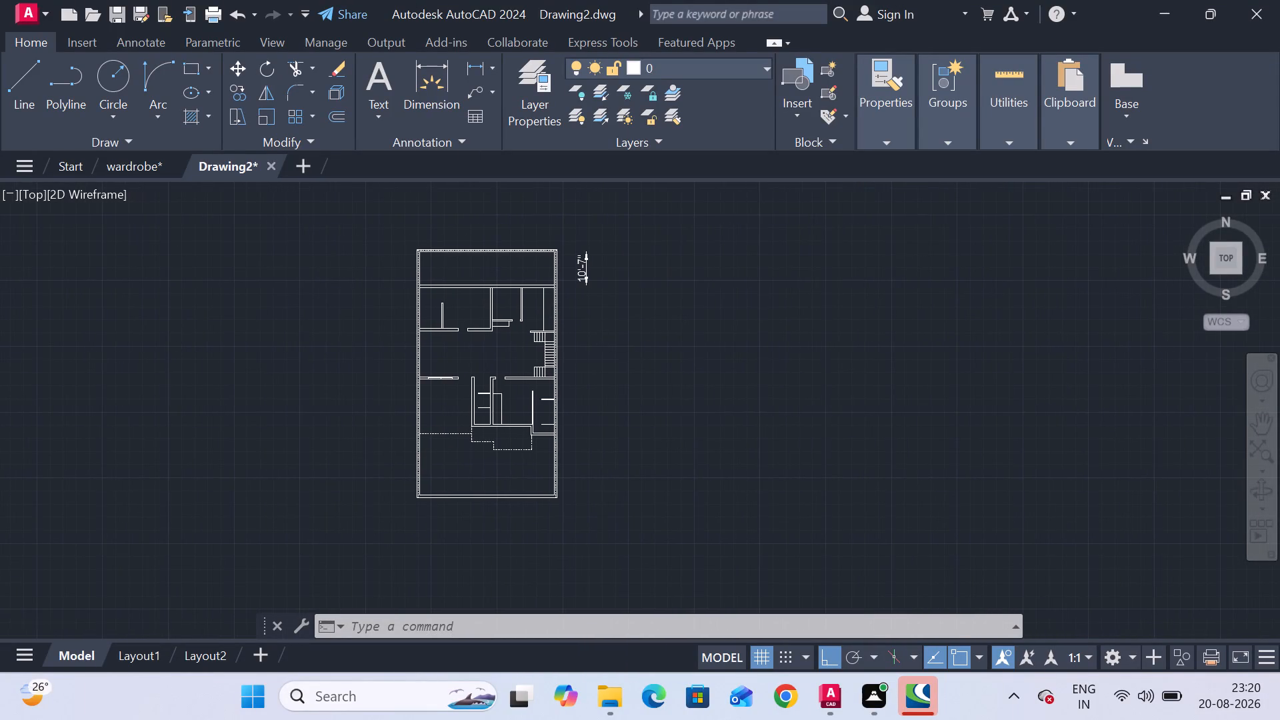
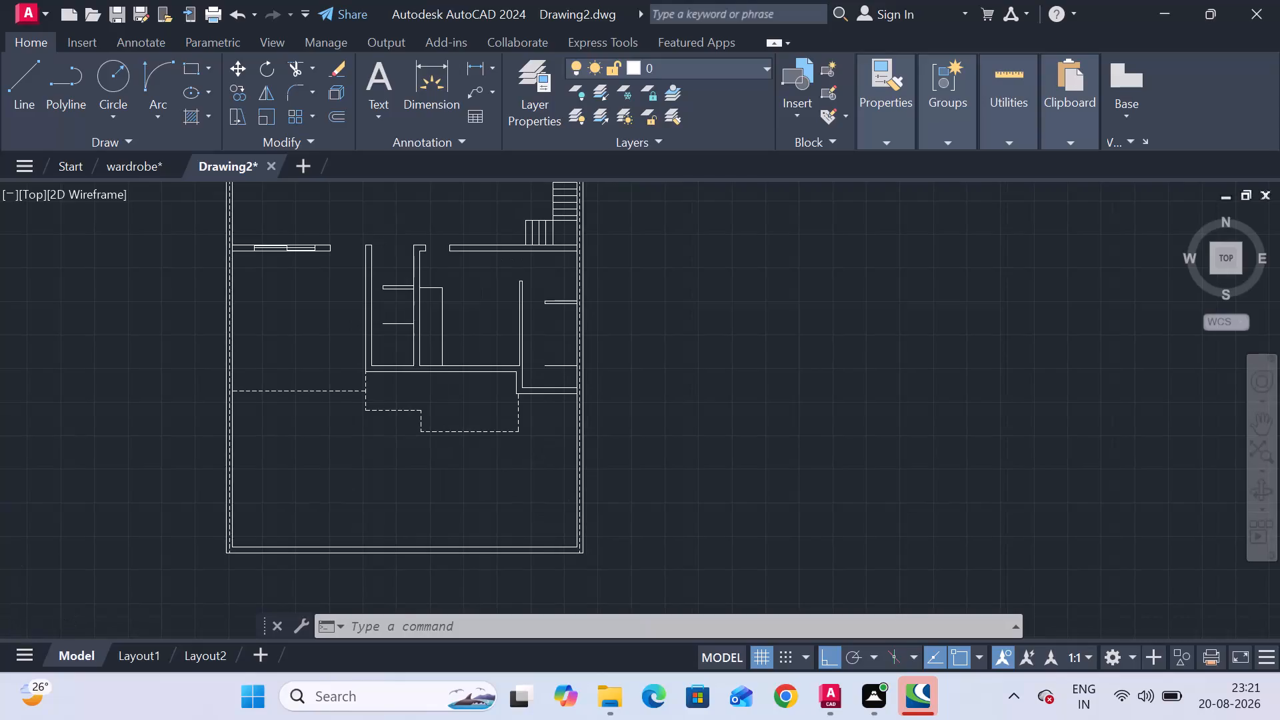
Examine the floor plan from the upper rooms and staircase down to the dashed outlines below the lower rooms.
{"action": "scroll", "coordinate": [569, 528], "scroll_direction": "down", "scroll_amount": 1}
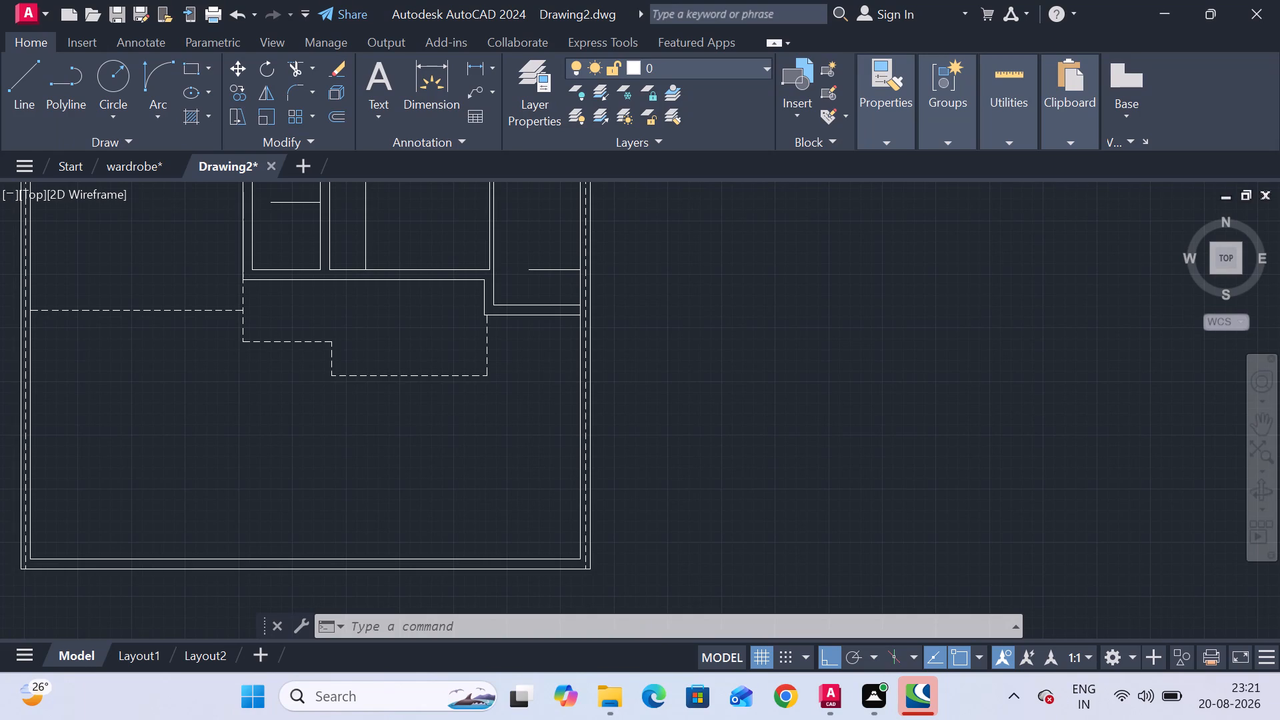
{"action": "scroll", "coordinate": [400, 489], "scroll_direction": "down", "scroll_amount": 1}
{"action": "middle_click_drag", "start_coordinate": [400, 489], "coordinate": [404, 495]}
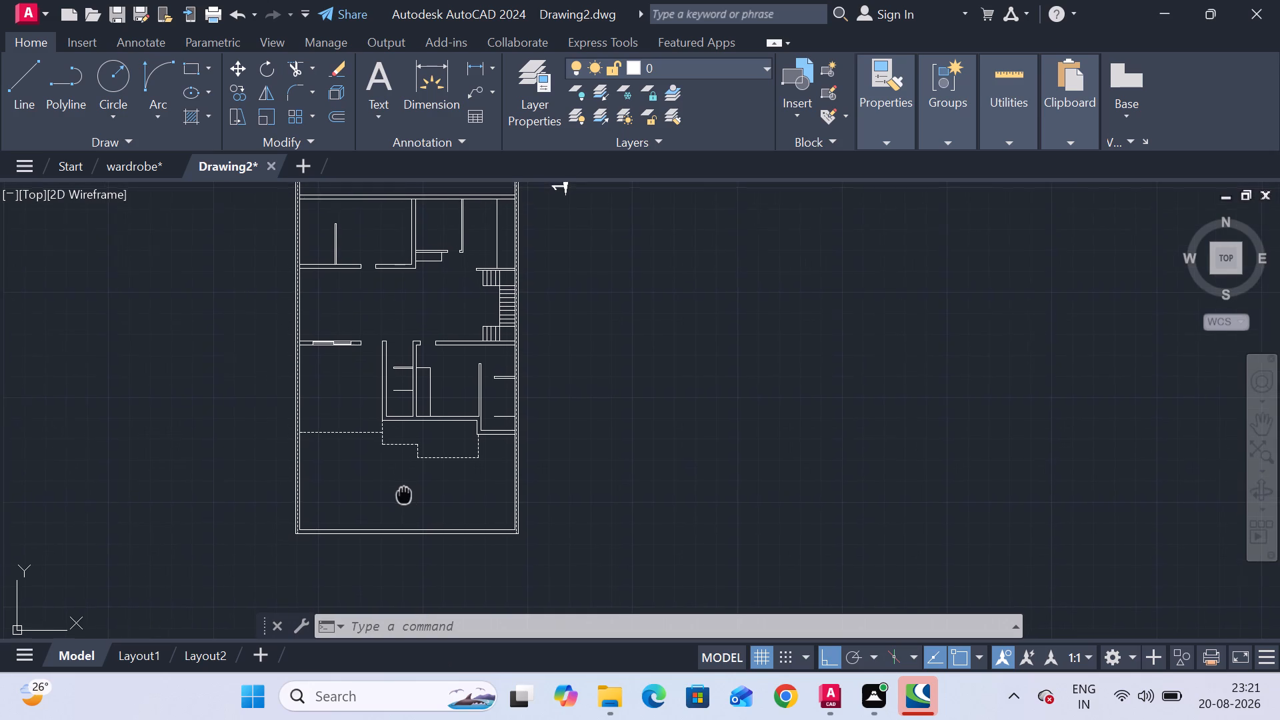
{"action": "middle_click_drag", "start_coordinate": [404, 495], "coordinate": [422, 503]}
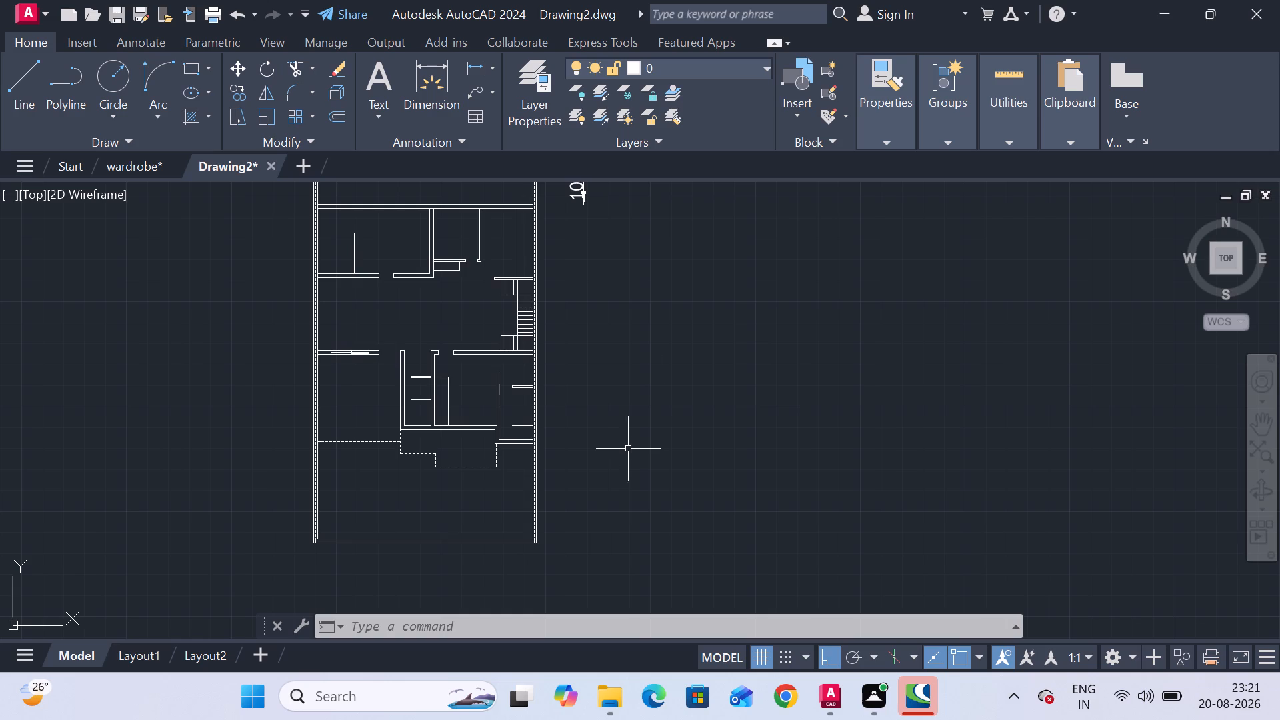
{"action": "middle_click_drag", "start_coordinate": [367, 199], "coordinate": [381, 255]}
{"action": "scroll", "coordinate": [381, 255], "scroll_direction": "up", "scroll_amount": 2}
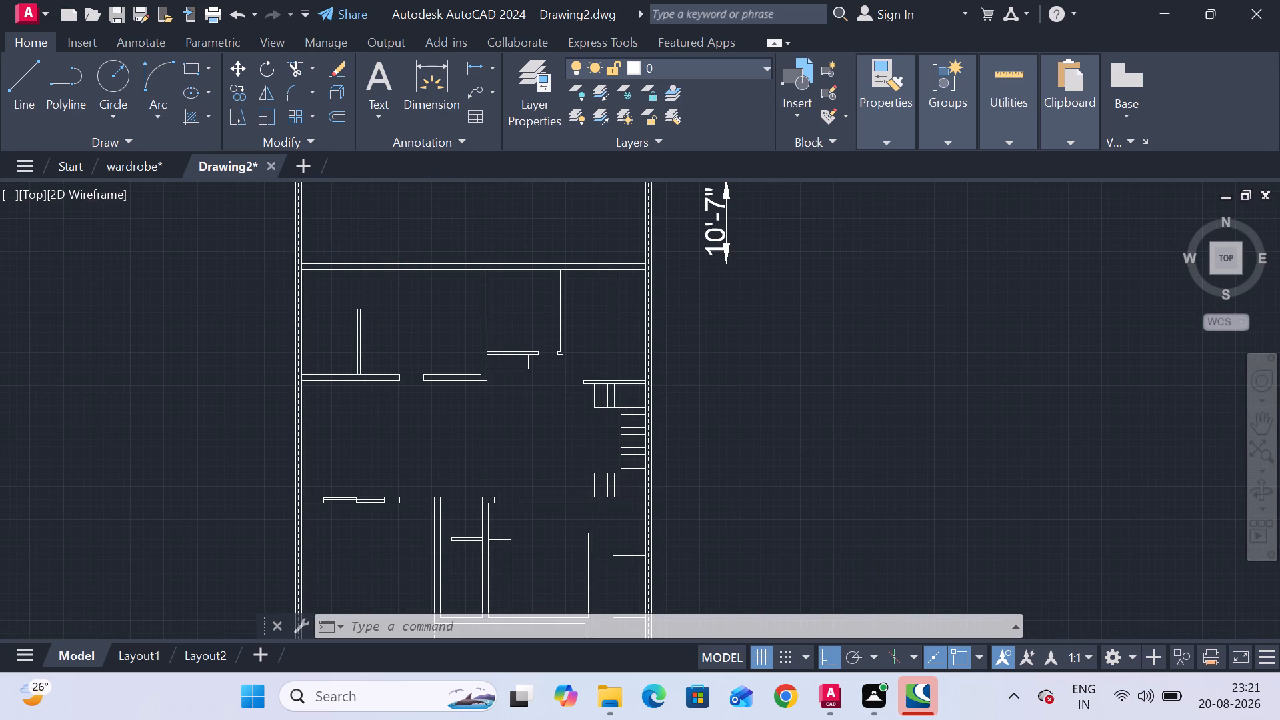
{"action": "scroll", "coordinate": [385, 250], "scroll_direction": "up", "scroll_amount": 1}
{"action": "middle_click_drag", "start_coordinate": [385, 250], "coordinate": [328, 277]}
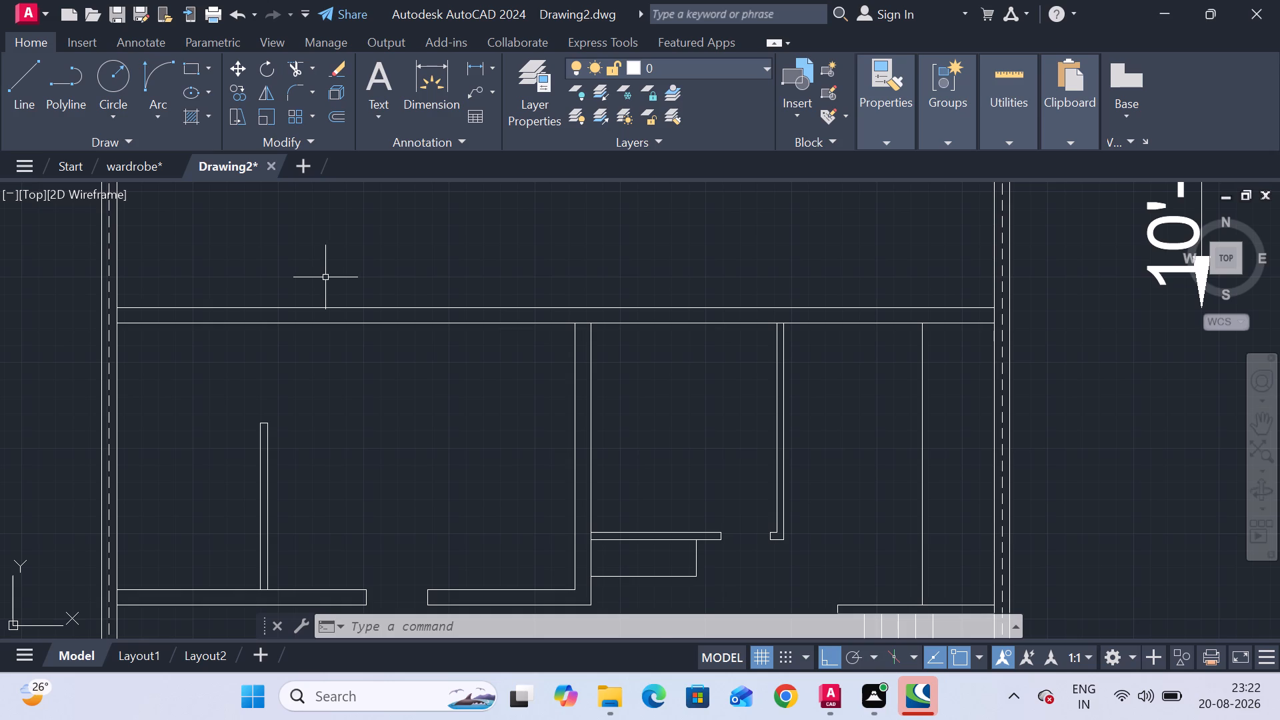
{"action": "scroll", "coordinate": [321, 290], "scroll_direction": "down", "scroll_amount": 2}
{"action": "scroll", "coordinate": [406, 206], "scroll_direction": "up", "scroll_amount": 3}
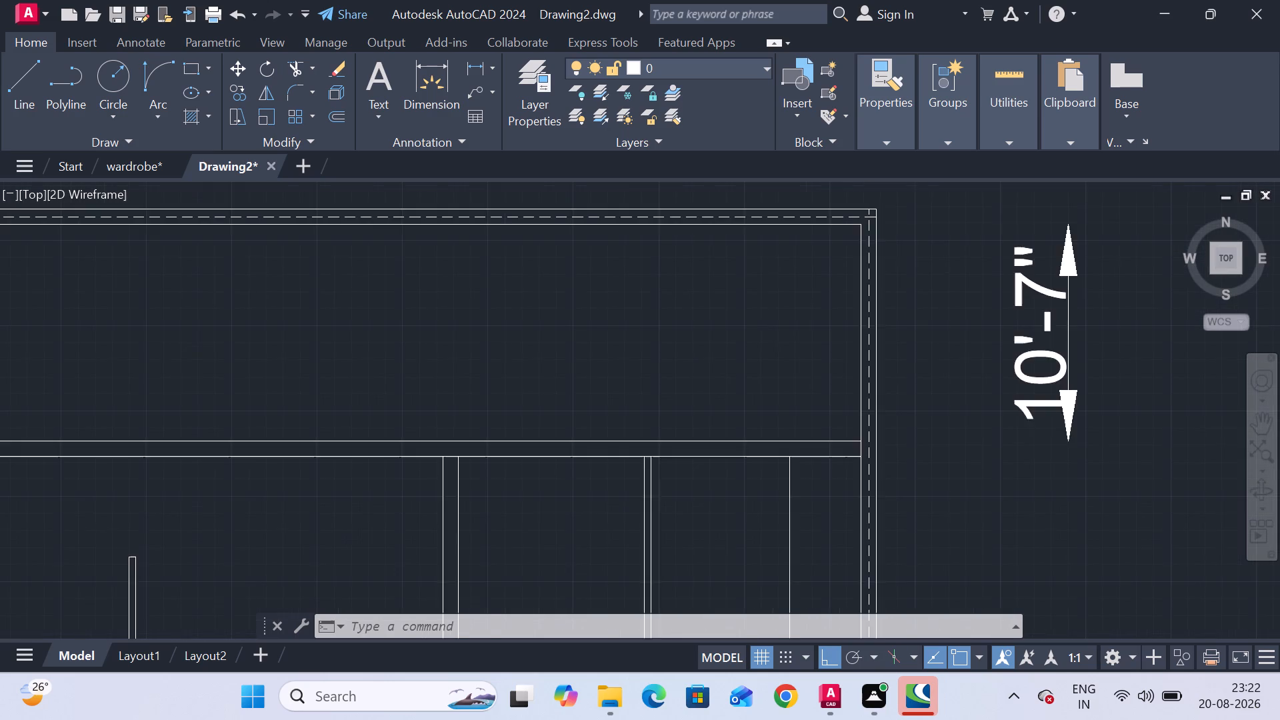
{"action": "scroll", "coordinate": [412, 223], "scroll_direction": "down", "scroll_amount": 2}
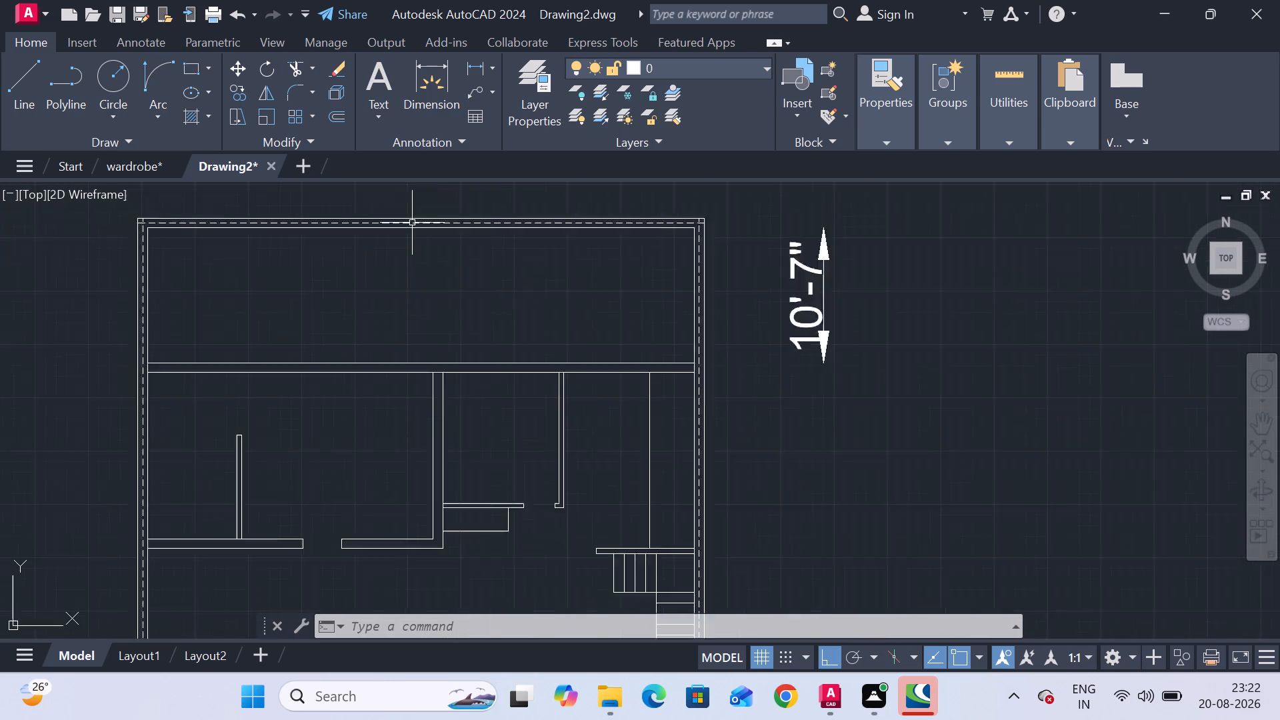
{"action": "scroll", "coordinate": [412, 223], "scroll_direction": "down", "scroll_amount": 1}
{"action": "middle_click_drag", "start_coordinate": [415, 291], "coordinate": [413, 263]}
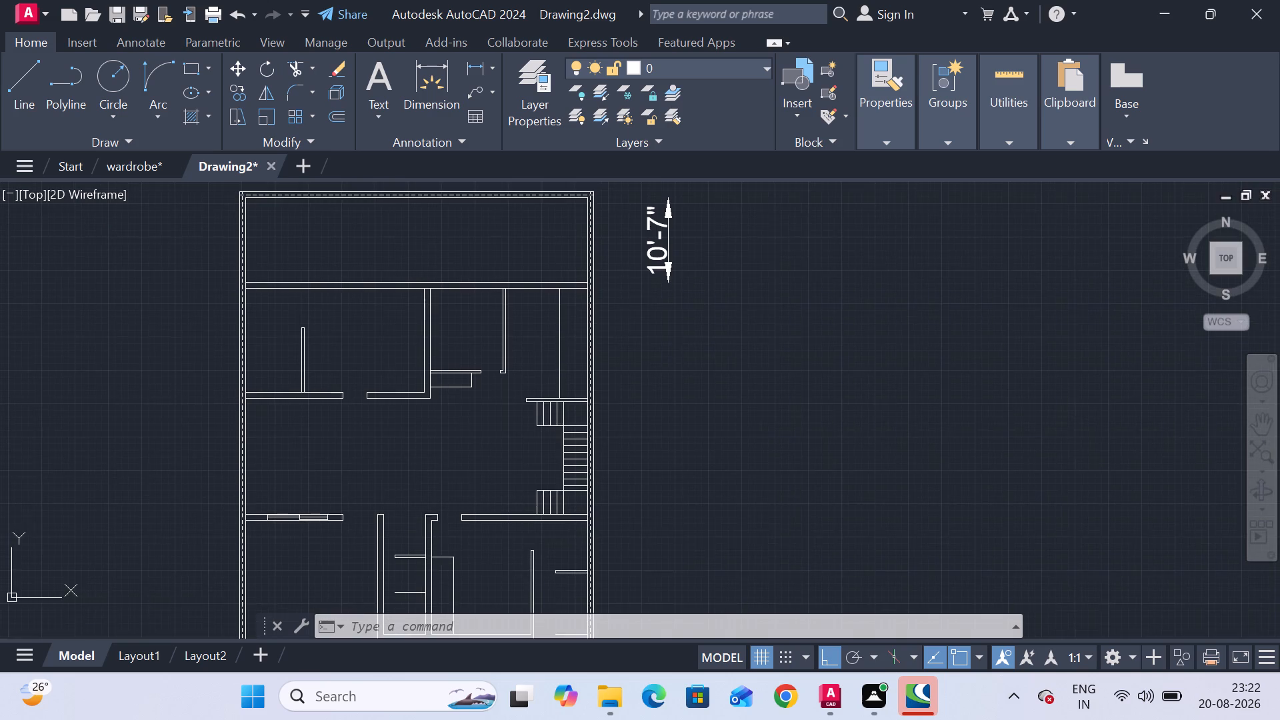
{"action": "scroll", "coordinate": [413, 263], "scroll_direction": "up", "scroll_amount": 2}
{"action": "scroll", "coordinate": [413, 263], "scroll_direction": "down", "scroll_amount": 1}
{"action": "middle_click_drag", "start_coordinate": [413, 263], "coordinate": [427, 354]}
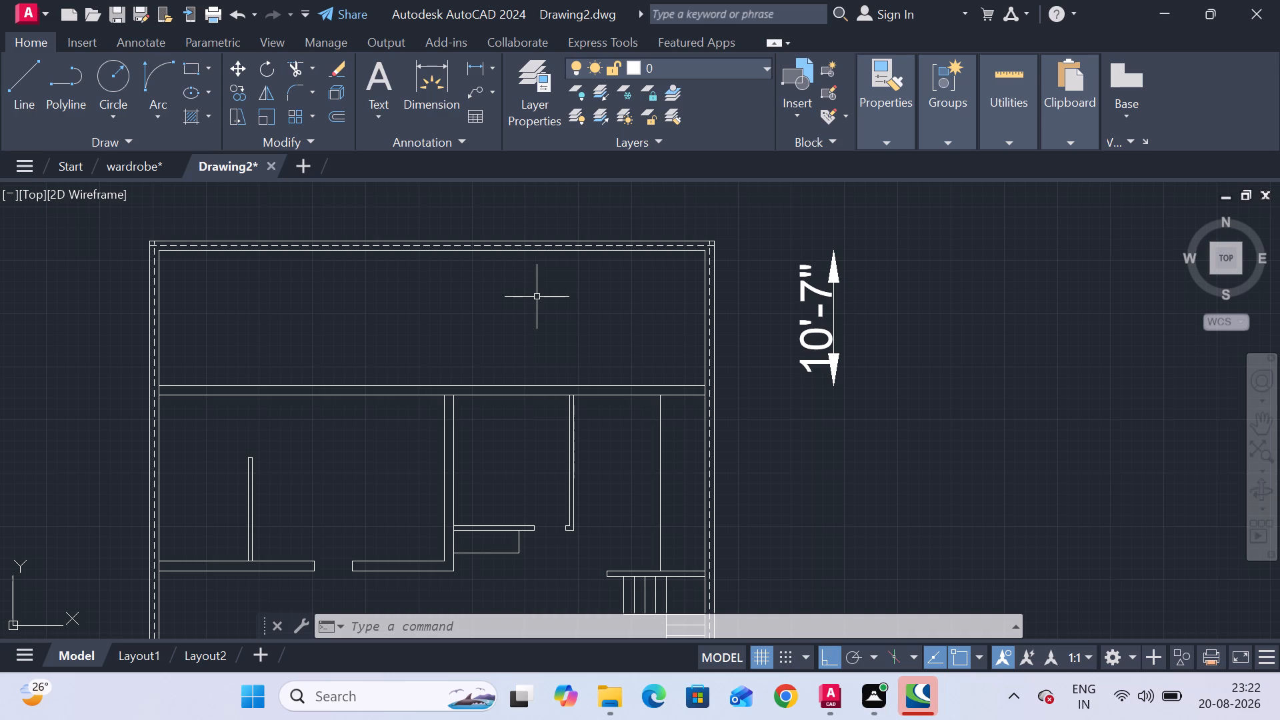
{"action": "scroll", "coordinate": [543, 379], "scroll_direction": "down", "scroll_amount": 2}
{"action": "middle_click_drag", "start_coordinate": [527, 499], "coordinate": [513, 363]}
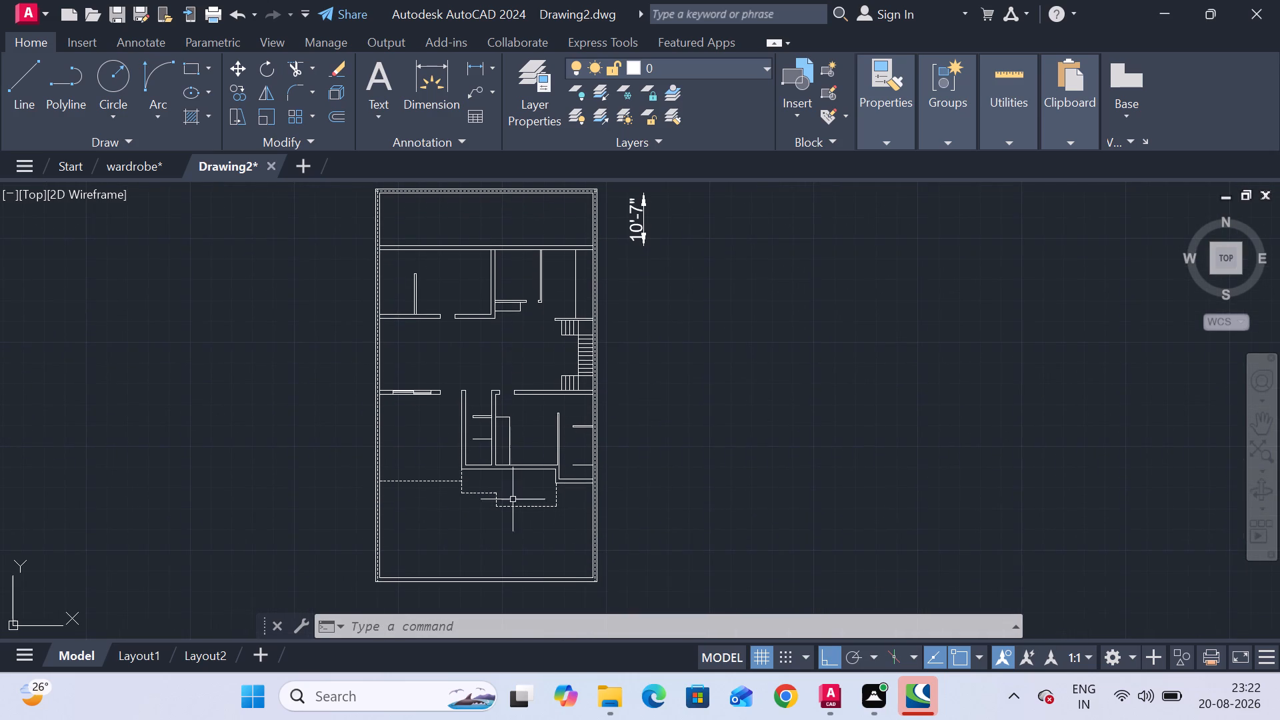
{"action": "scroll", "coordinate": [495, 505], "scroll_direction": "up", "scroll_amount": 3}
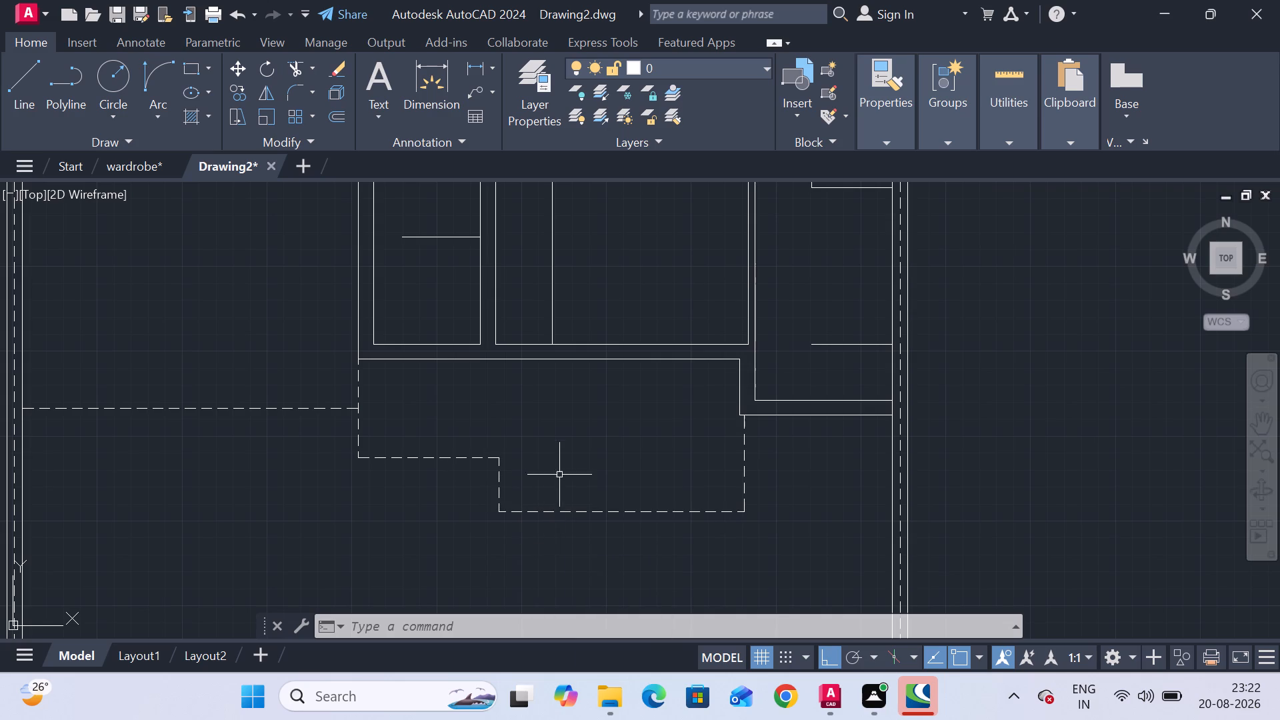
{"action": "scroll", "coordinate": [559, 469], "scroll_direction": "down", "scroll_amount": 2}
{"action": "middle_click_drag", "start_coordinate": [553, 345], "coordinate": [567, 385]}
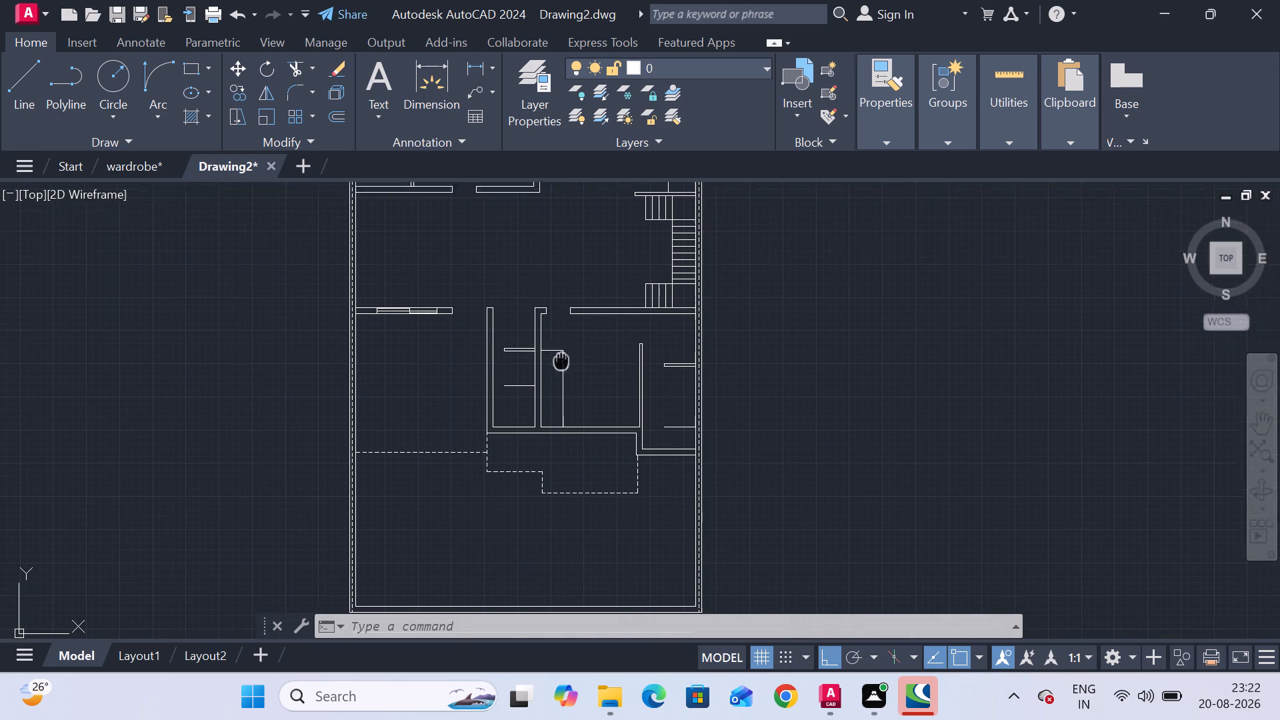
{"action": "middle_click_drag", "start_coordinate": [567, 385], "coordinate": [586, 606]}
{"action": "middle_click_drag", "start_coordinate": [565, 333], "coordinate": [471, 369]}
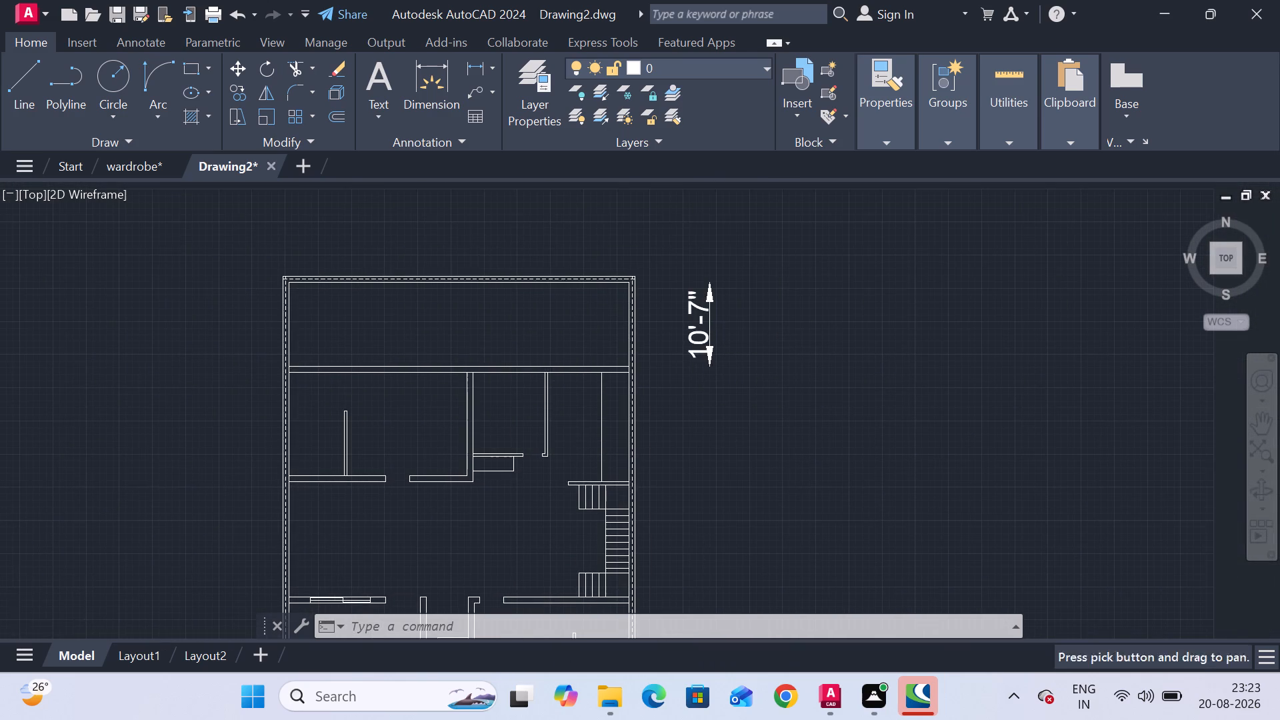
{"action": "scroll", "coordinate": [468, 364], "scroll_direction": "up", "scroll_amount": 1}
{"action": "middle_click_drag", "start_coordinate": [468, 364], "coordinate": [499, 357]}
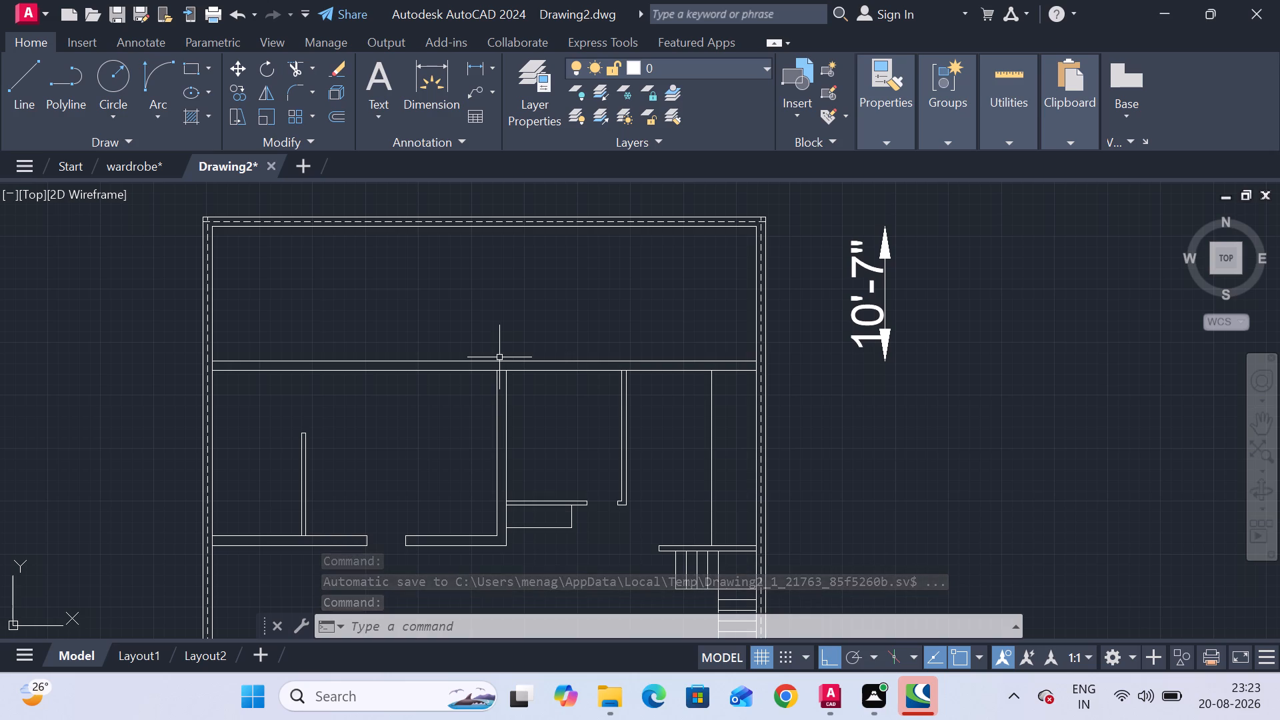
{"action": "key", "text": "Escape"}
{"action": "key", "text": "Escape"}
{"action": "key", "text": "Escape"}
{"action": "key", "text": "Escape"}
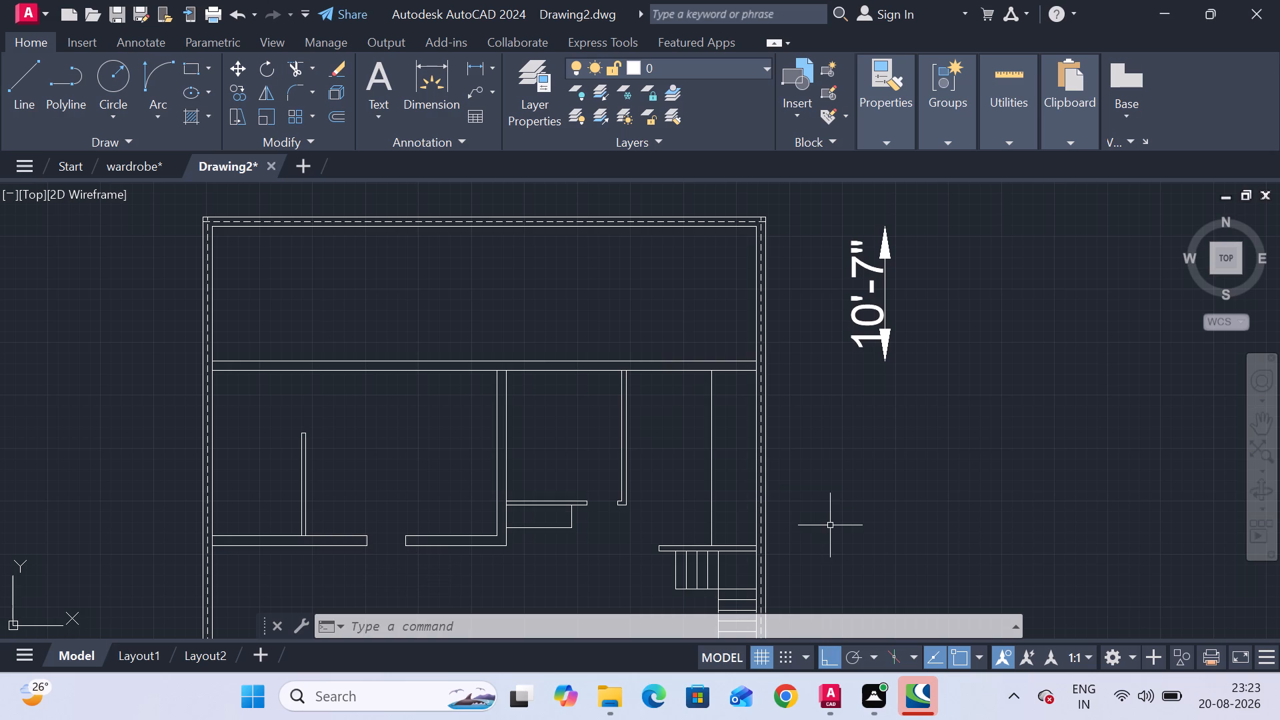
{"action": "scroll", "coordinate": [648, 289], "scroll_direction": "down", "scroll_amount": 2}
{"action": "middle_click_drag", "start_coordinate": [699, 436], "coordinate": [697, 405]}
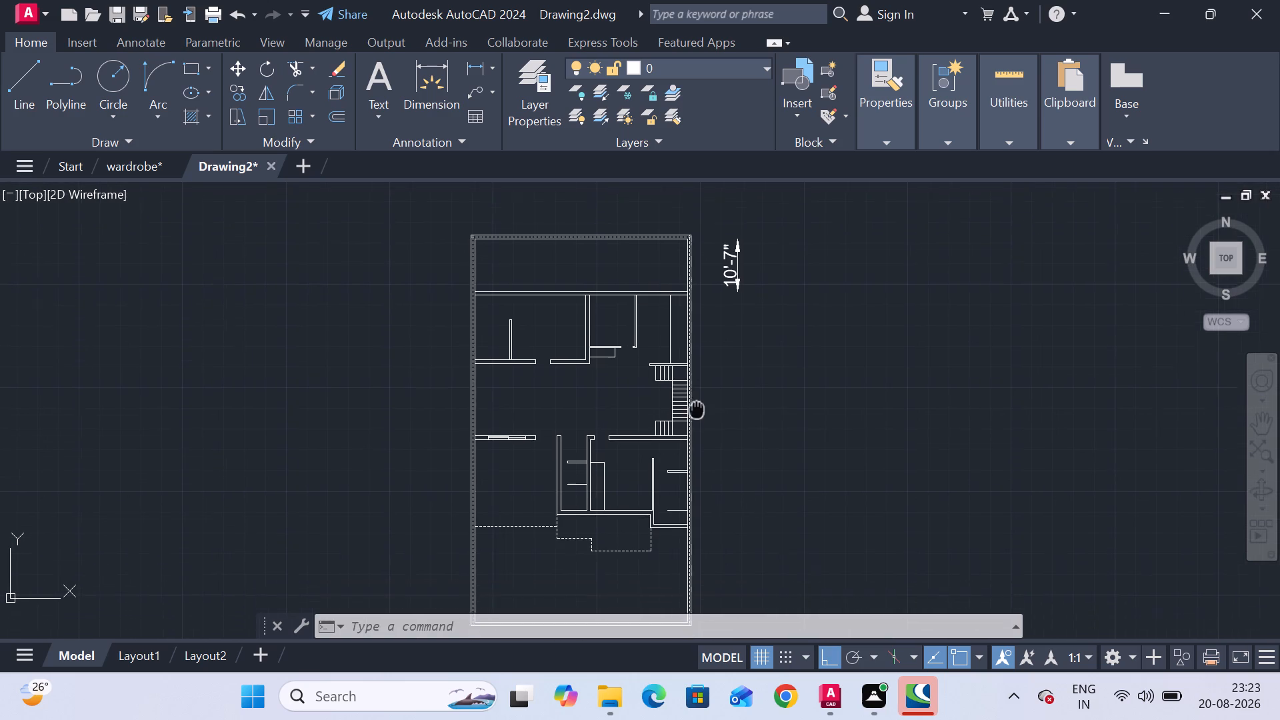
{"action": "middle_click_drag", "start_coordinate": [697, 405], "coordinate": [682, 337]}
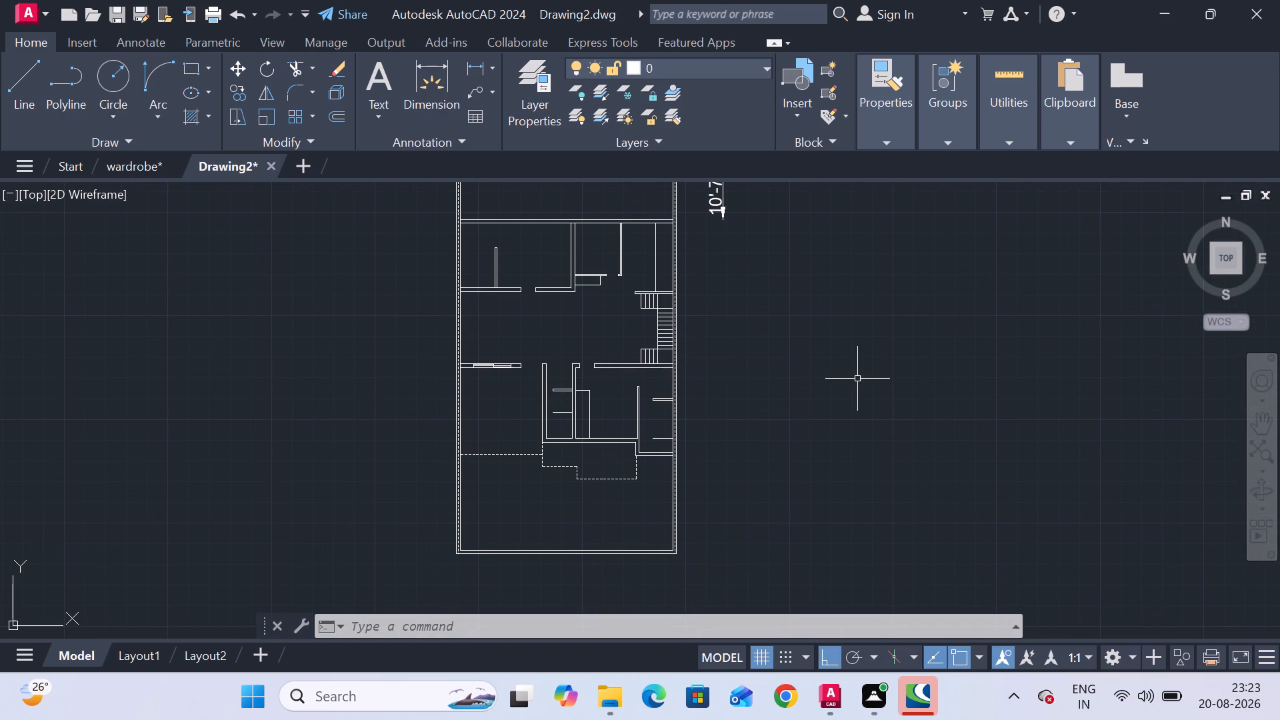
Insert the Door - Imperial sample block in the empty space well to the right of the floor plan.
{"action": "key", "text": "ctrl+2"}
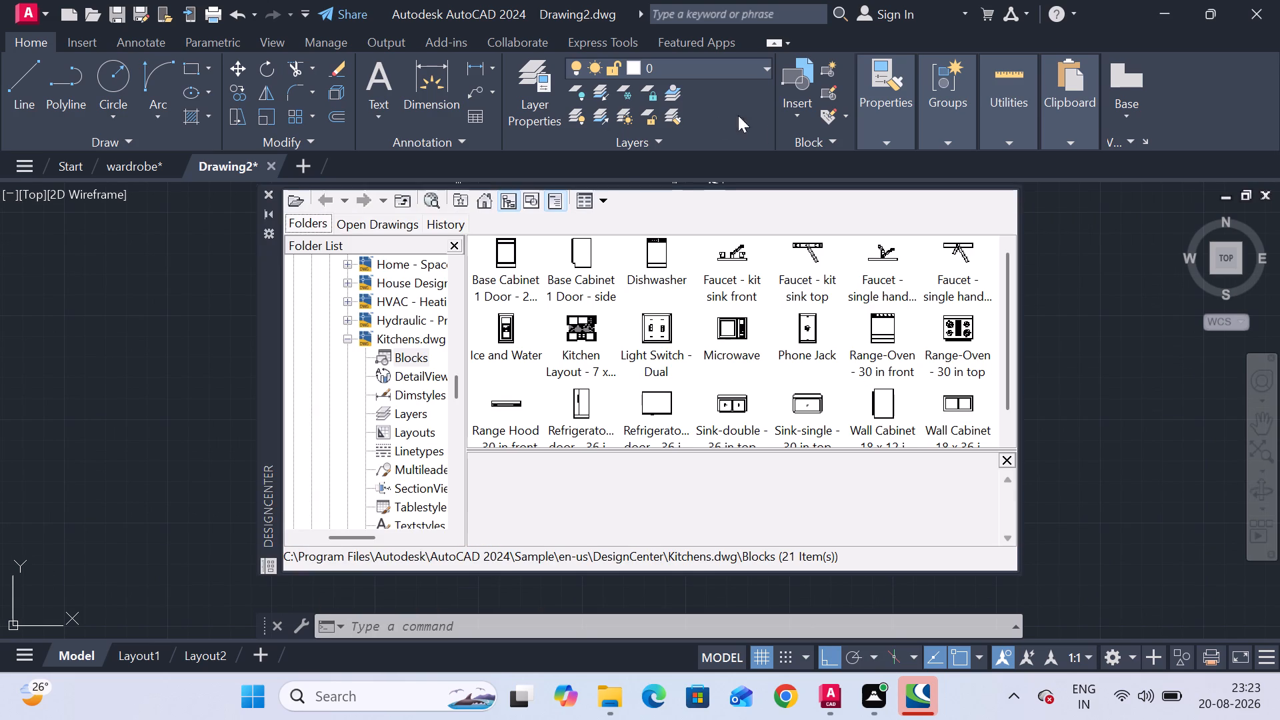
{"action": "left_click", "coordinate": [269, 191]}
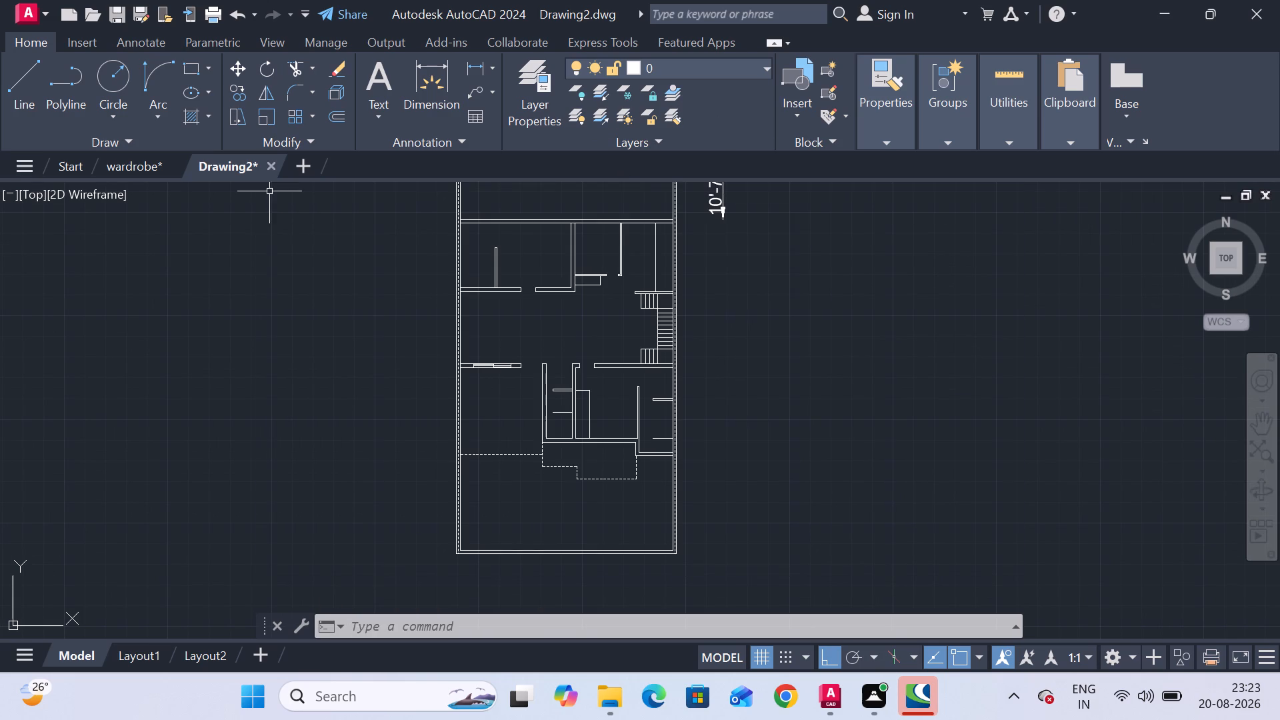
{"action": "type", "text": "tp"}
{"action": "key", "text": "Return"}
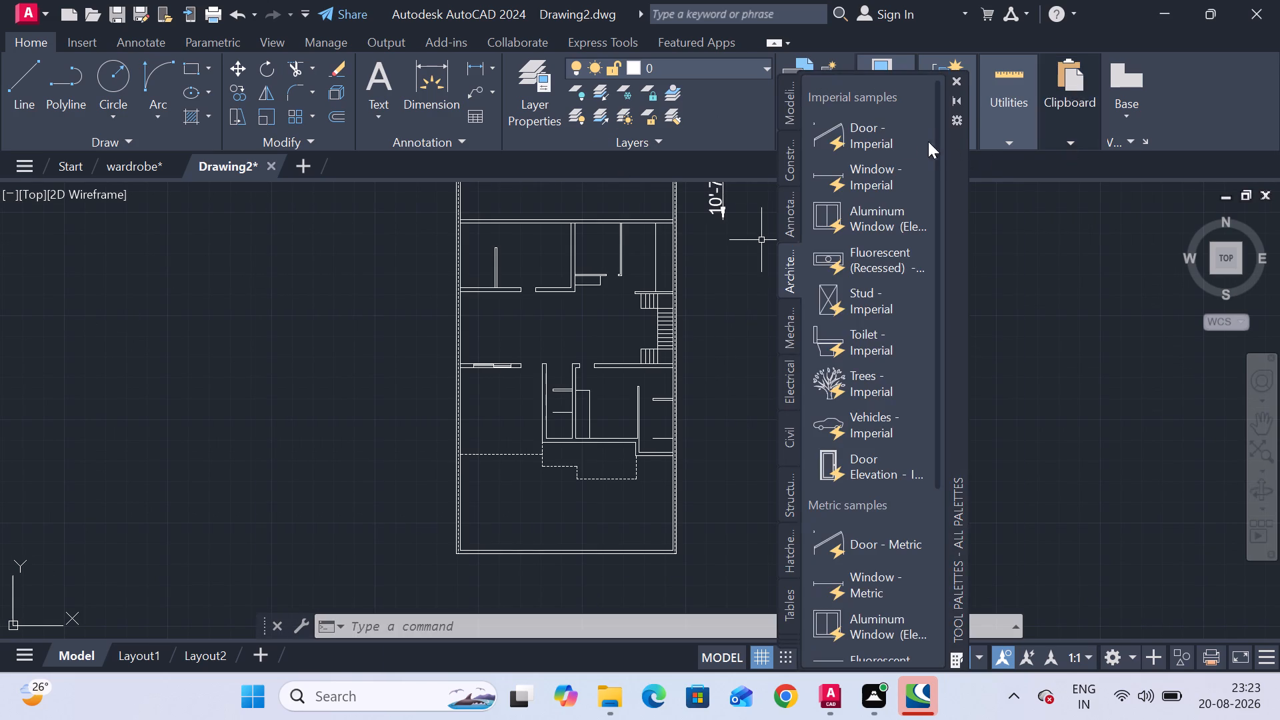
{"action": "left_click_drag", "start_coordinate": [883, 131], "coordinate": [1072, 381]}
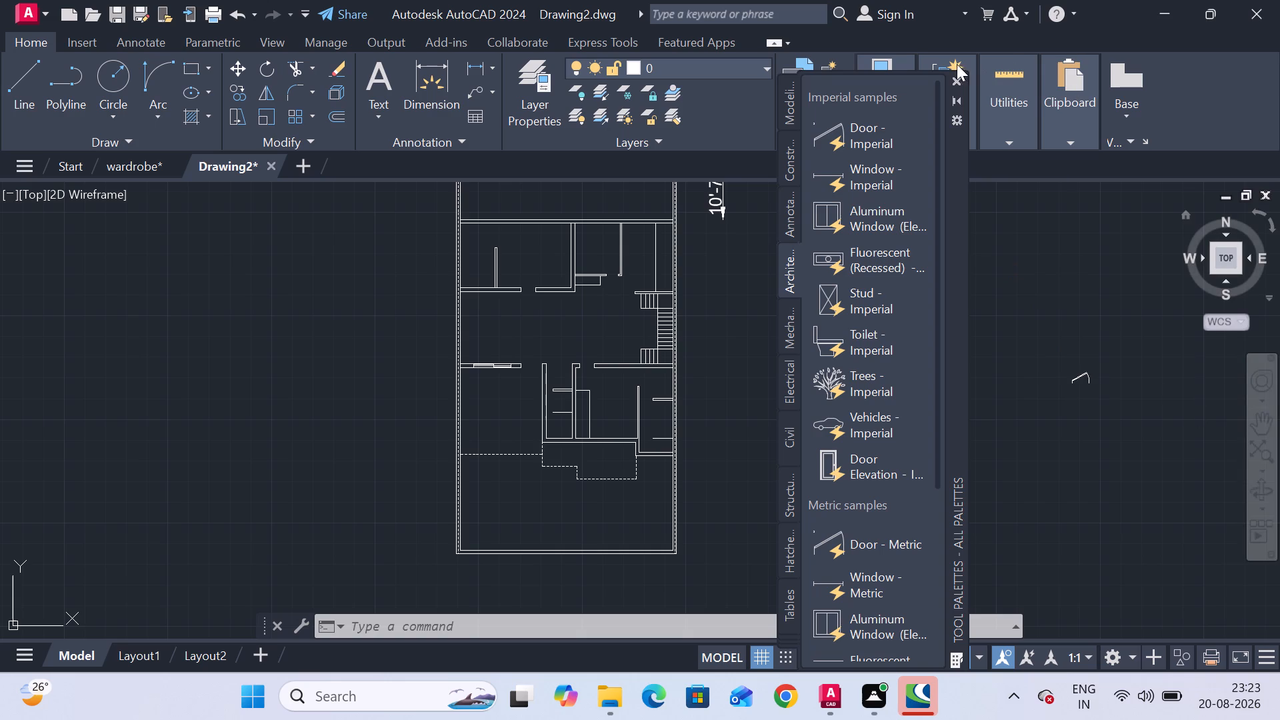
{"action": "left_click", "coordinate": [953, 79]}
Move the door block with Ortho off to just outside the plan's right wall, beside the staircase.
{"action": "scroll", "coordinate": [1075, 379], "scroll_direction": "up", "scroll_amount": 2}
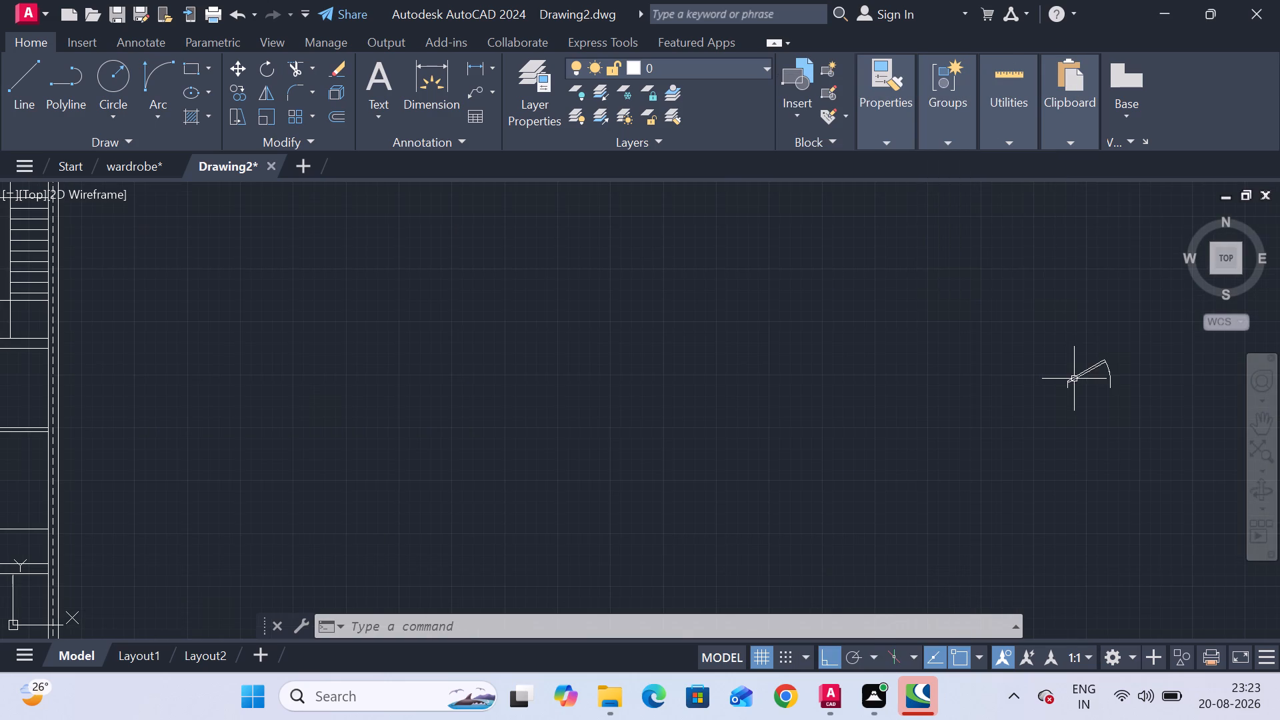
{"action": "scroll", "coordinate": [1069, 391], "scroll_direction": "down", "scroll_amount": 2}
{"action": "left_click", "coordinate": [1107, 433]}
{"action": "left_click", "coordinate": [1066, 339]}
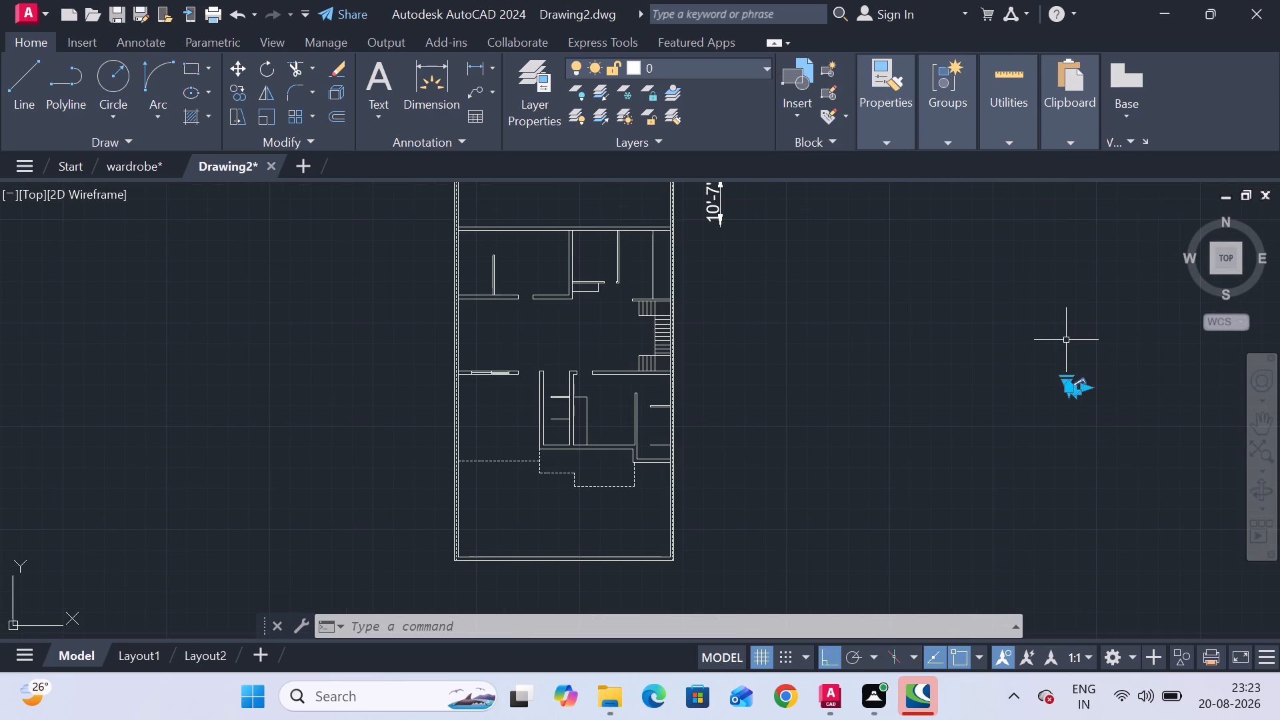
{"action": "right_click", "coordinate": [1074, 391]}
{"action": "left_click", "coordinate": [1117, 334]}
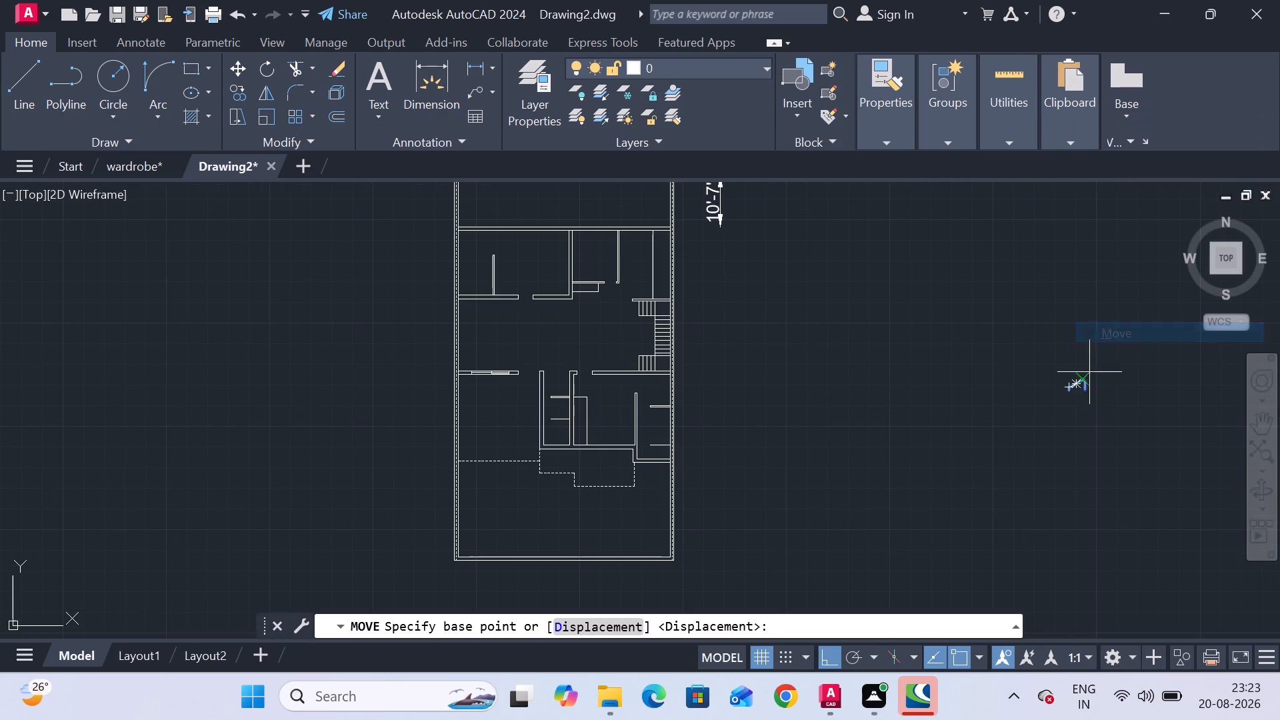
{"action": "left_click", "coordinate": [1085, 384]}
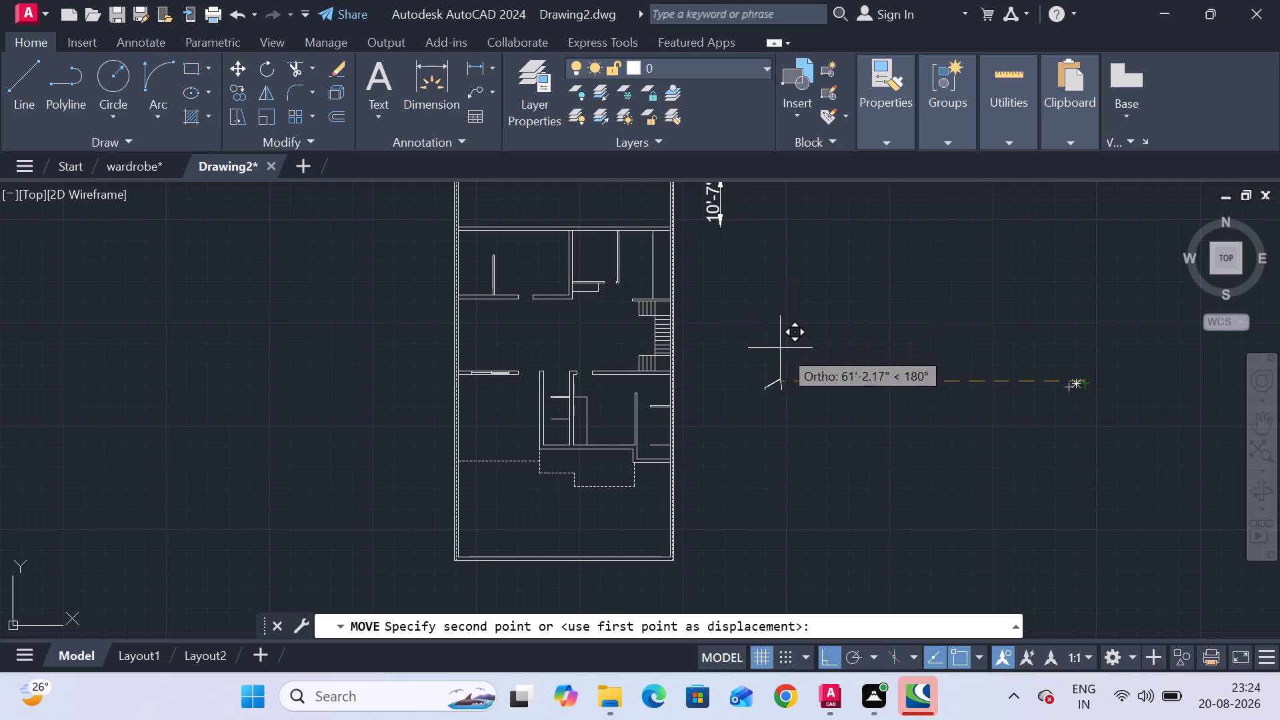
{"action": "key", "text": "F8"}
{"action": "left_click", "coordinate": [793, 322]}
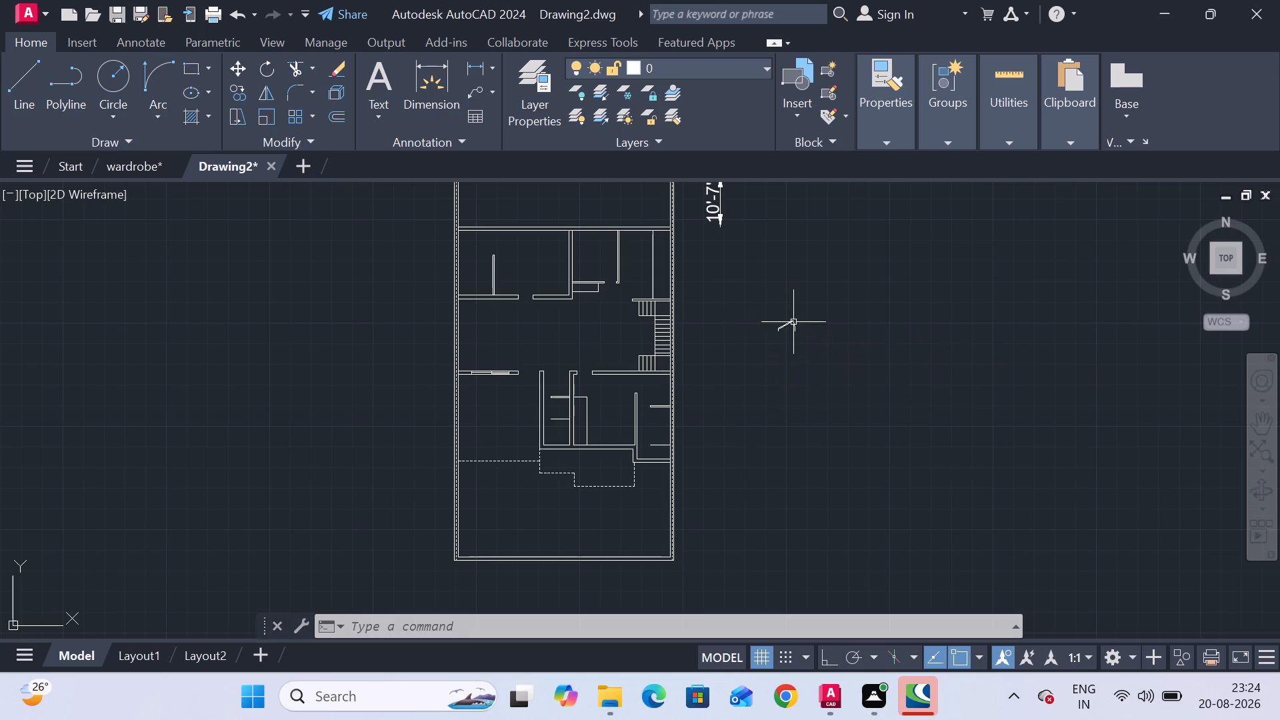
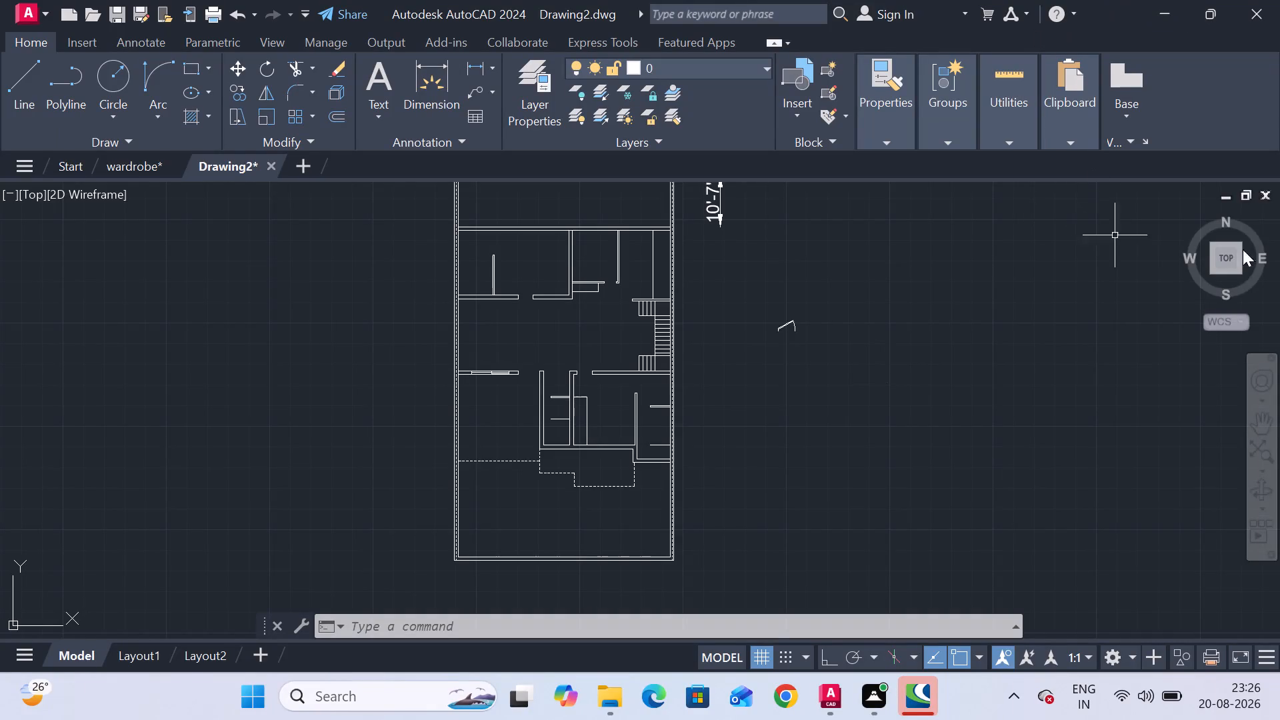
Set the door block outside the plan's right wall to Open 90° and flip it horizontally so its hinge switches sides.
{"action": "scroll", "coordinate": [546, 268], "scroll_direction": "up", "scroll_amount": 1}
{"action": "middle_click_drag", "start_coordinate": [546, 268], "coordinate": [542, 315]}
{"action": "middle_click", "coordinate": [542, 315]}
{"action": "scroll", "coordinate": [541, 315], "scroll_direction": "down", "scroll_amount": 1}
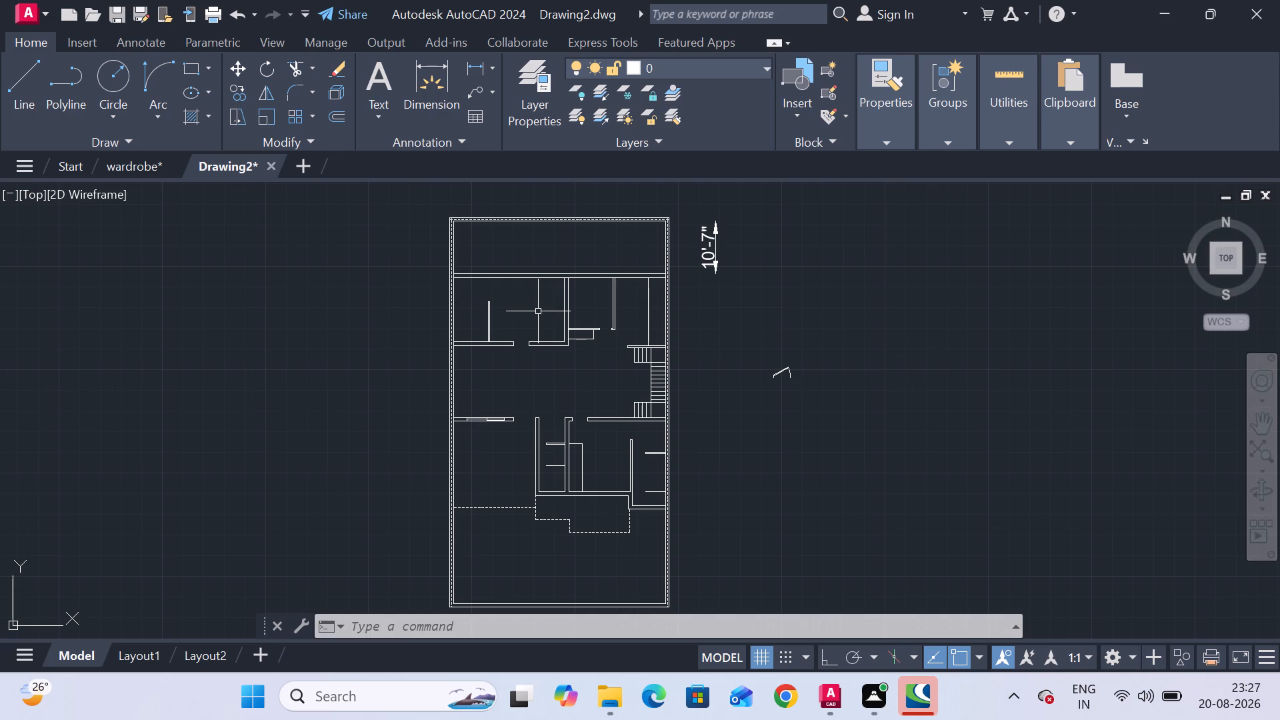
{"action": "left_click_drag", "start_coordinate": [865, 465], "coordinate": [856, 457]}
{"action": "left_click", "coordinate": [774, 318]}
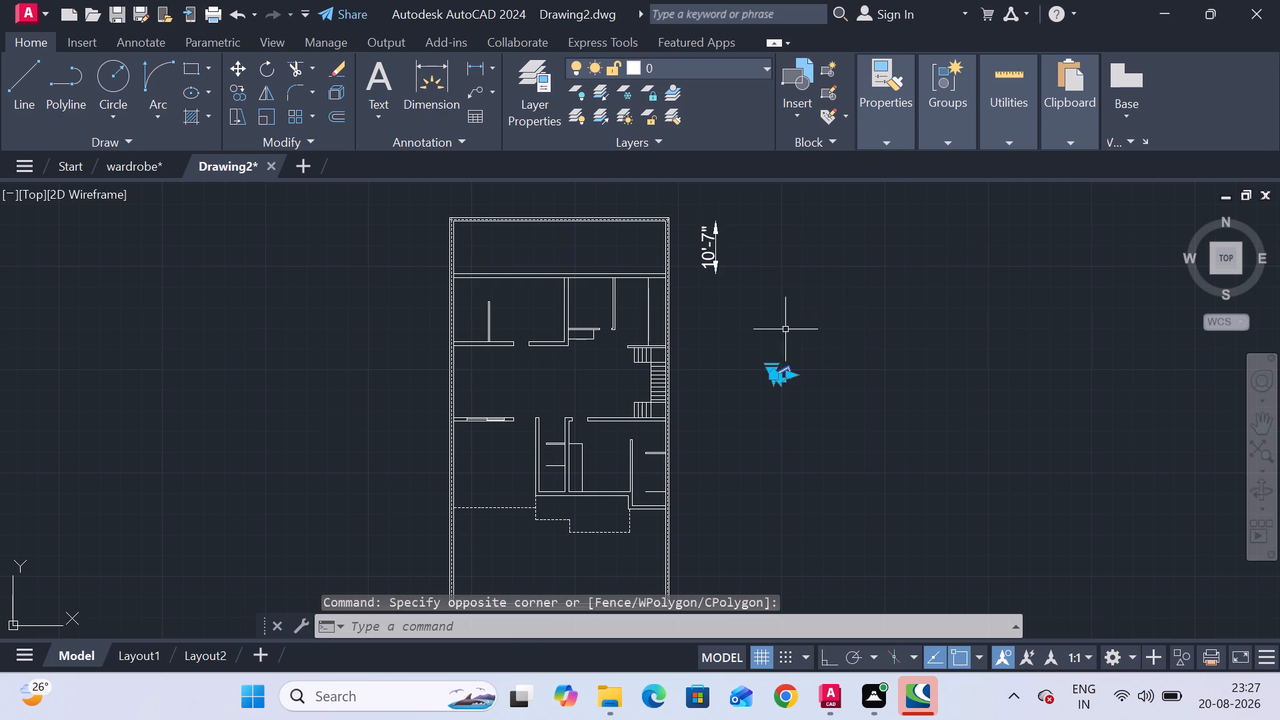
{"action": "scroll", "coordinate": [791, 367], "scroll_direction": "up", "scroll_amount": 5}
{"action": "middle_click_drag", "start_coordinate": [933, 447], "coordinate": [1130, 377]}
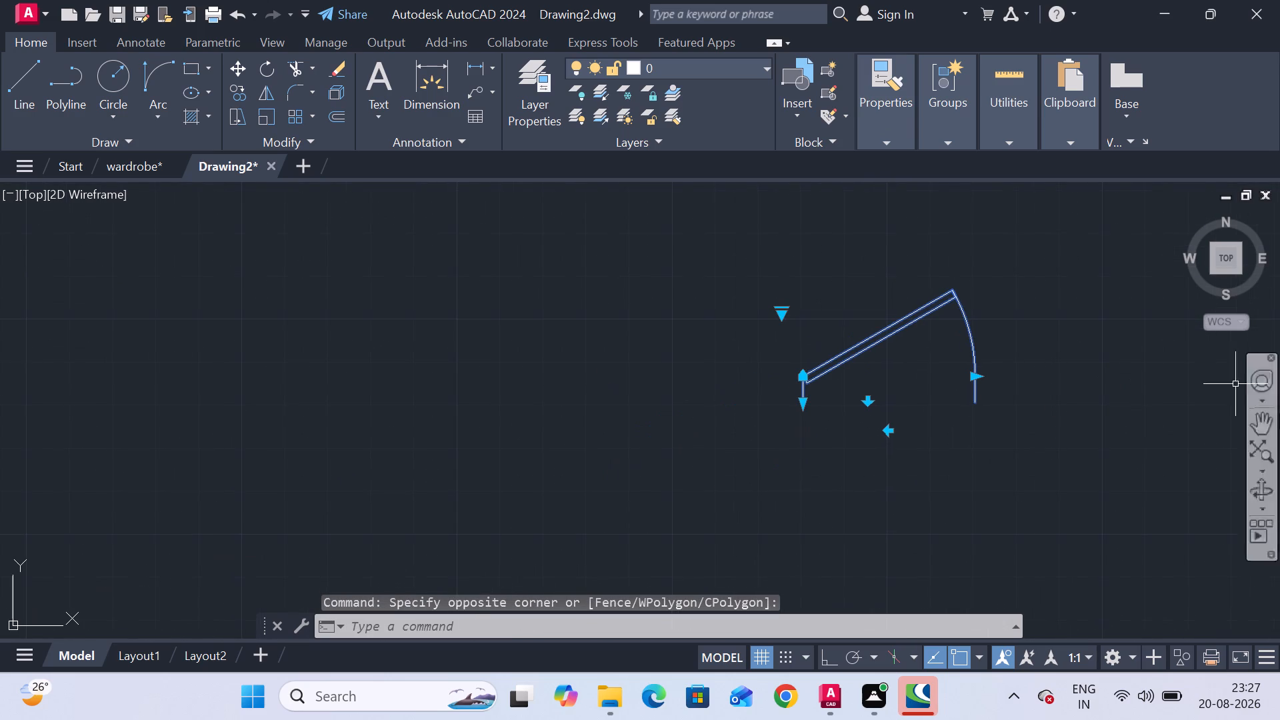
{"action": "left_click", "coordinate": [784, 313]}
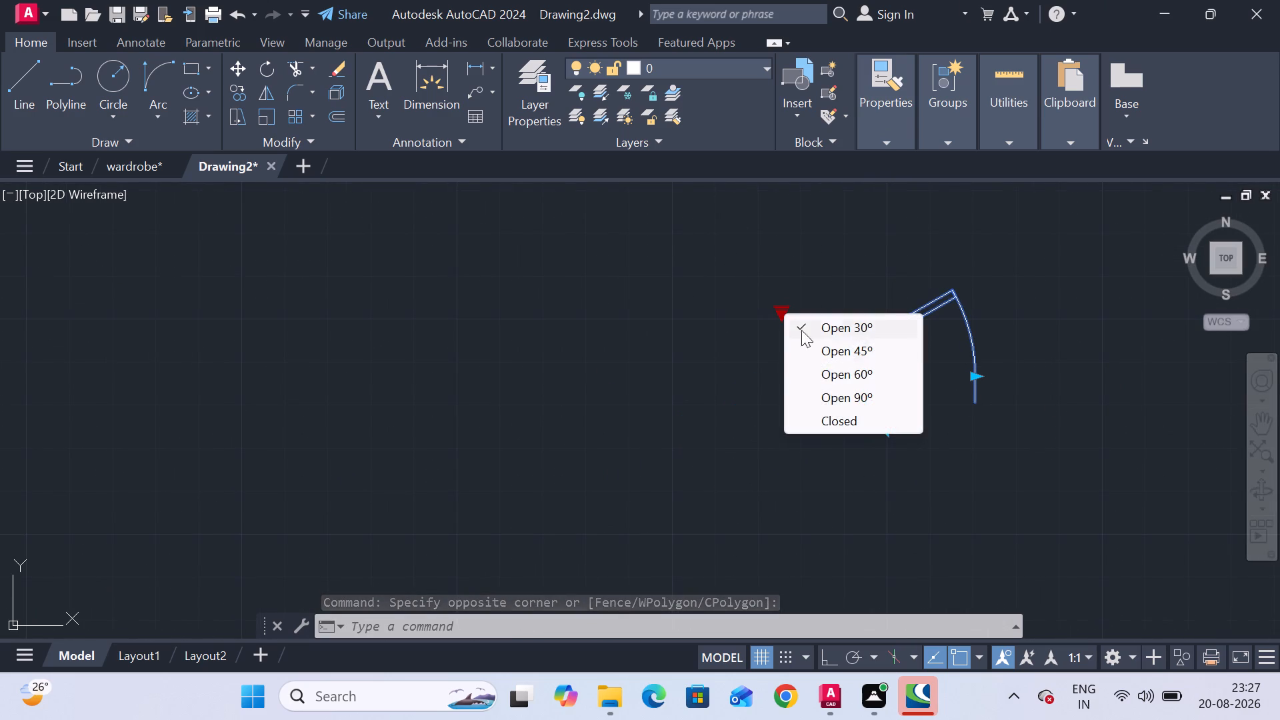
{"action": "left_click", "coordinate": [837, 396]}
{"action": "scroll", "coordinate": [815, 396], "scroll_direction": "down", "scroll_amount": 2}
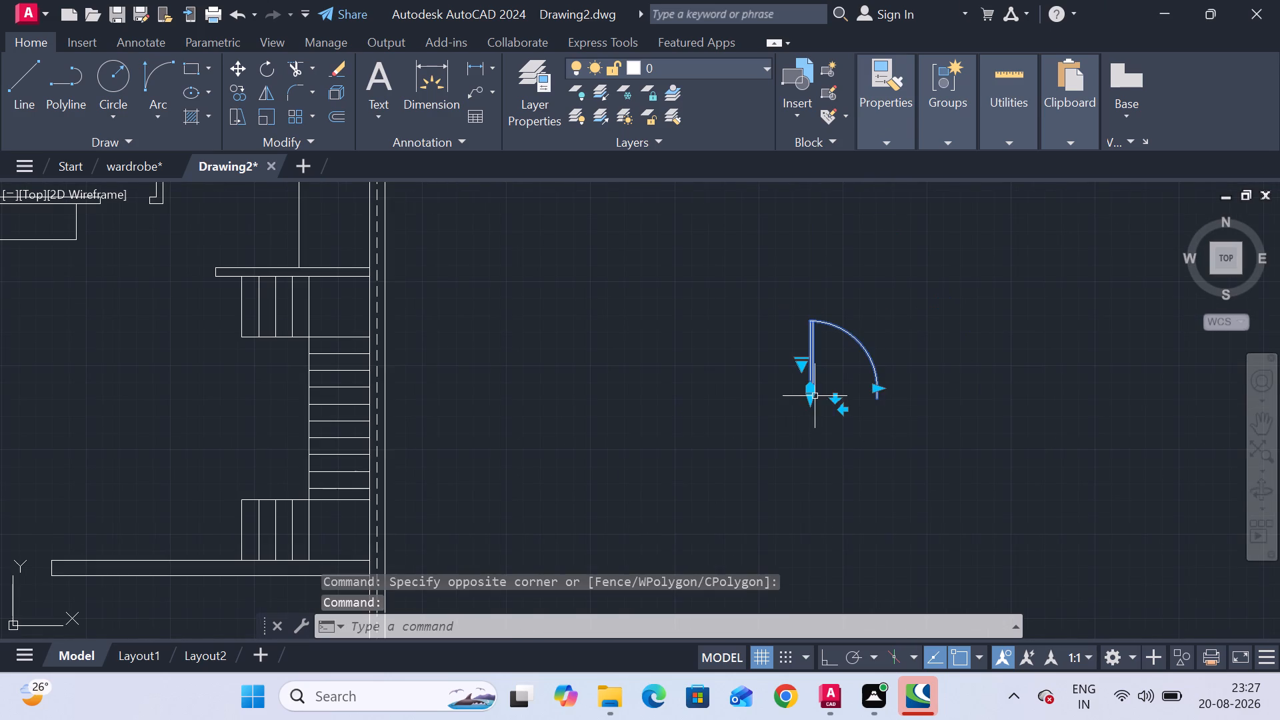
{"action": "left_click", "coordinate": [845, 409]}
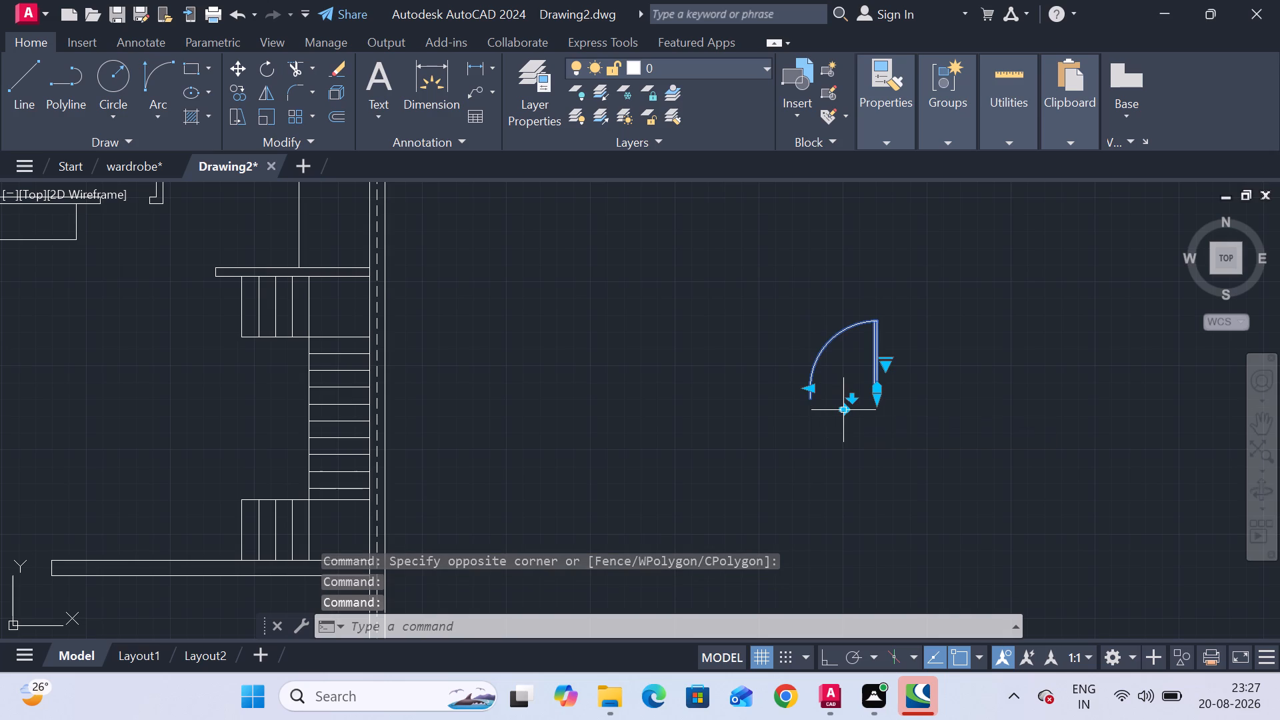
{"action": "key", "text": "Escape"}
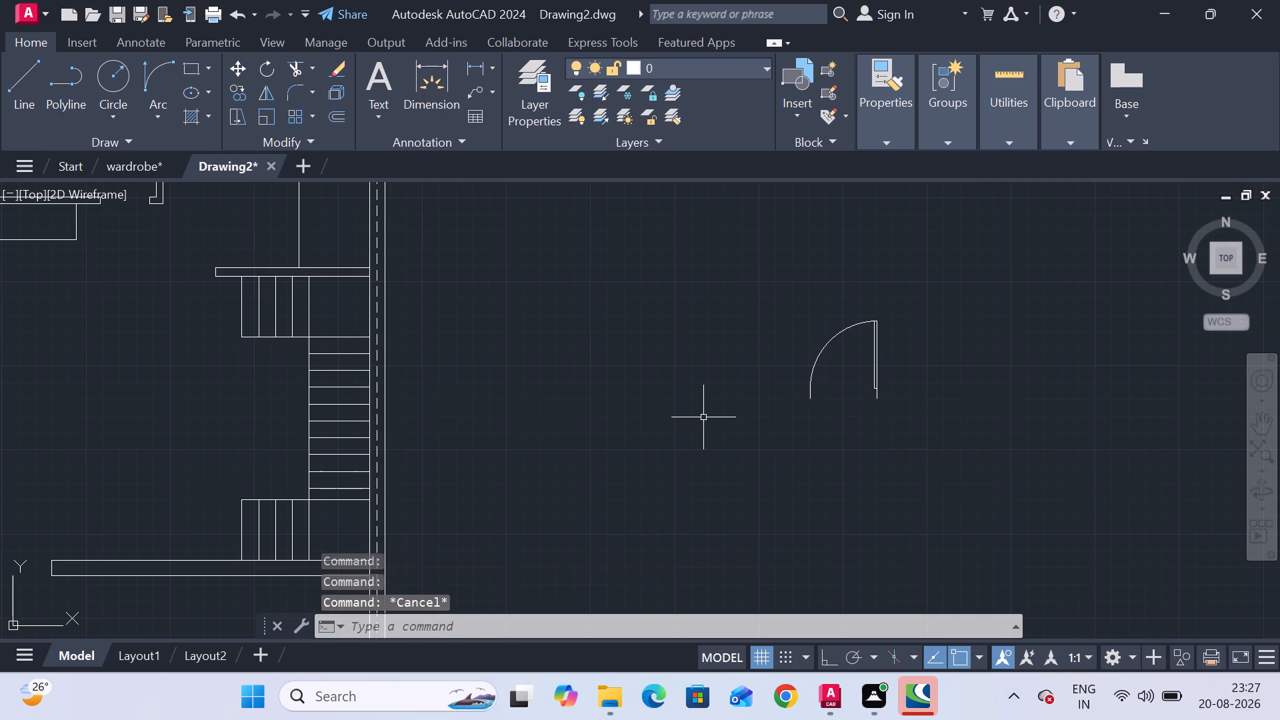
Copy the door block into the upper middle room's opening, with its hinge end at the lower corner of the short wall return.
{"action": "scroll", "coordinate": [697, 413], "scroll_direction": "down", "scroll_amount": 2}
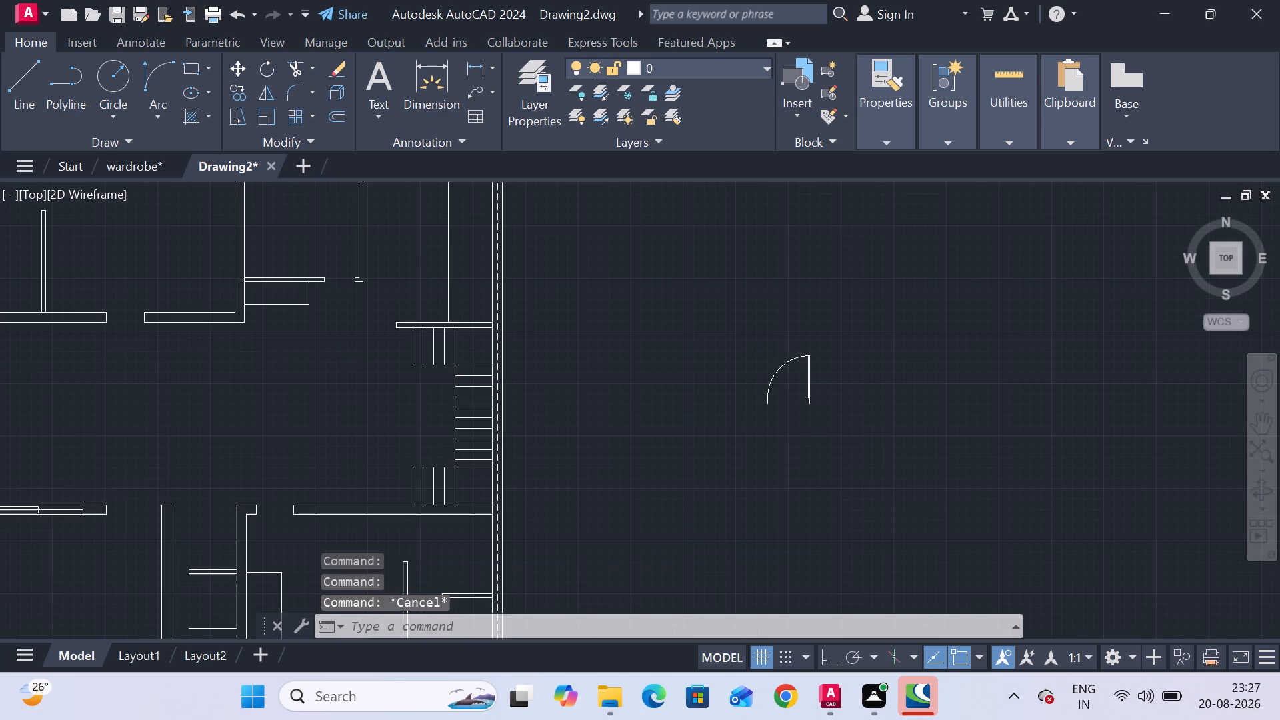
{"action": "scroll", "coordinate": [711, 365], "scroll_direction": "up", "scroll_amount": 2}
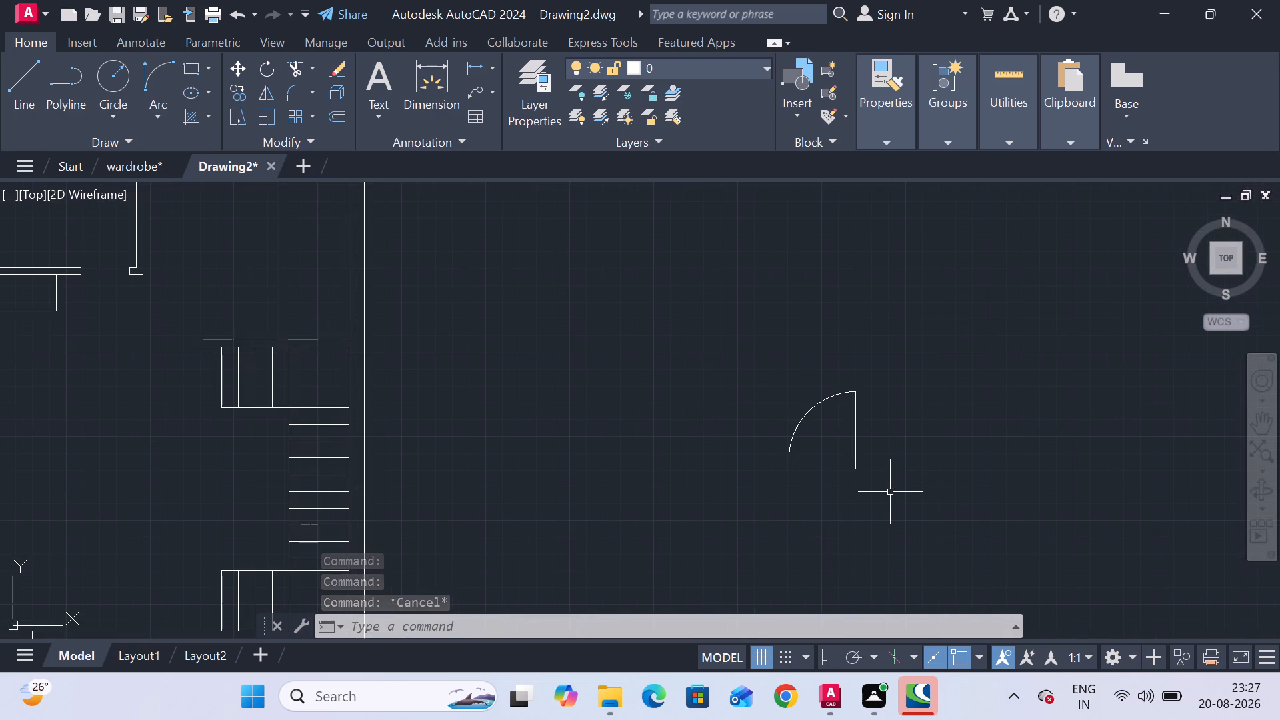
{"action": "left_click", "coordinate": [890, 492]}
{"action": "left_click", "coordinate": [761, 299]}
{"action": "right_click", "coordinate": [837, 415]}
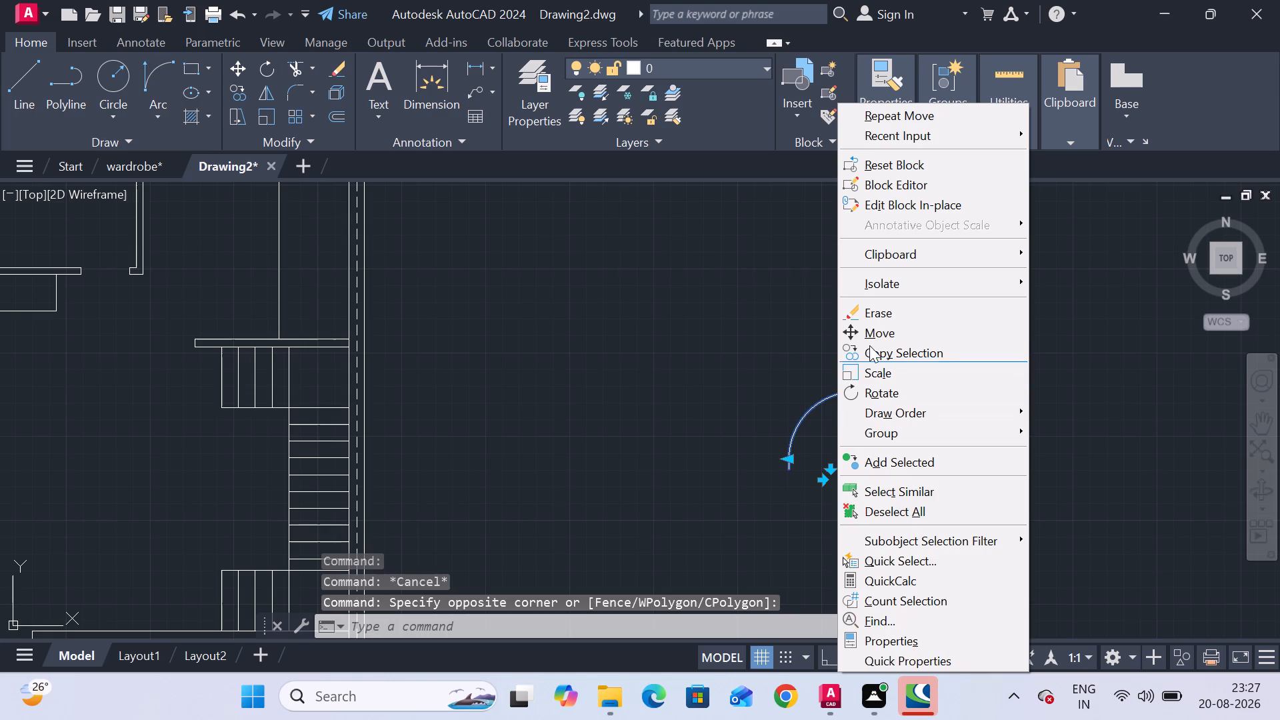
{"action": "left_click", "coordinate": [871, 347]}
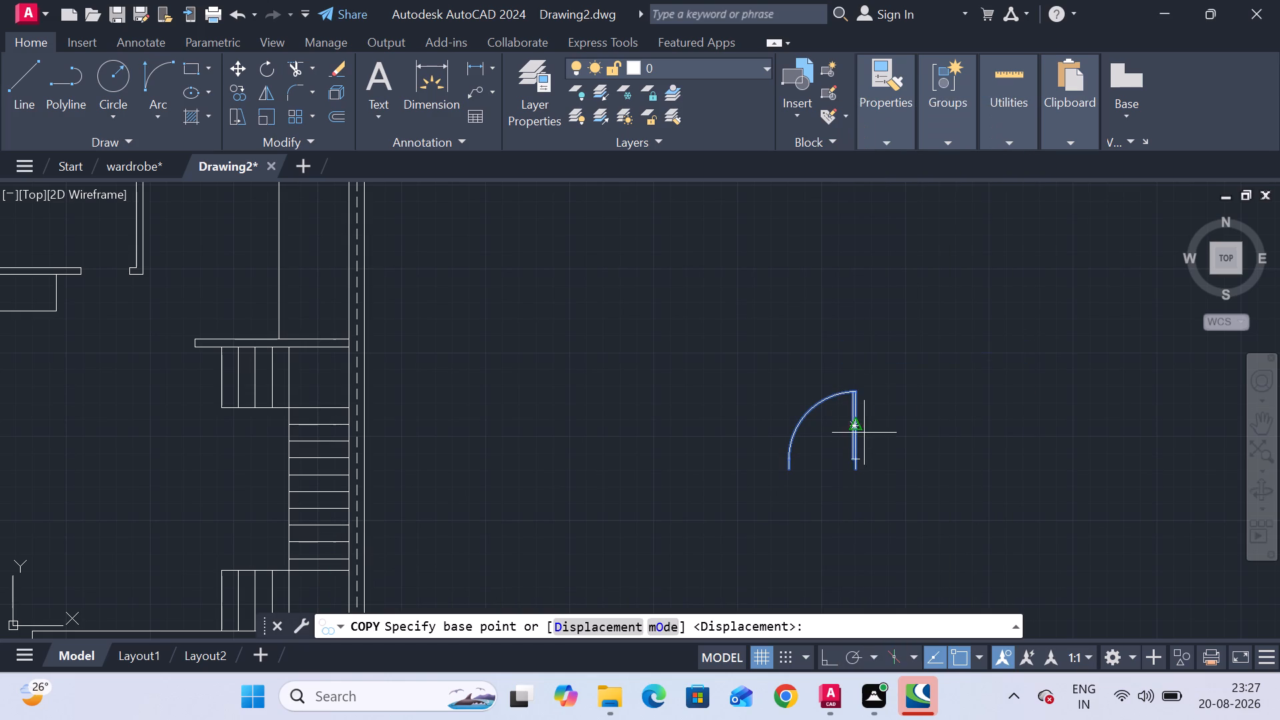
{"action": "left_click", "coordinate": [864, 466]}
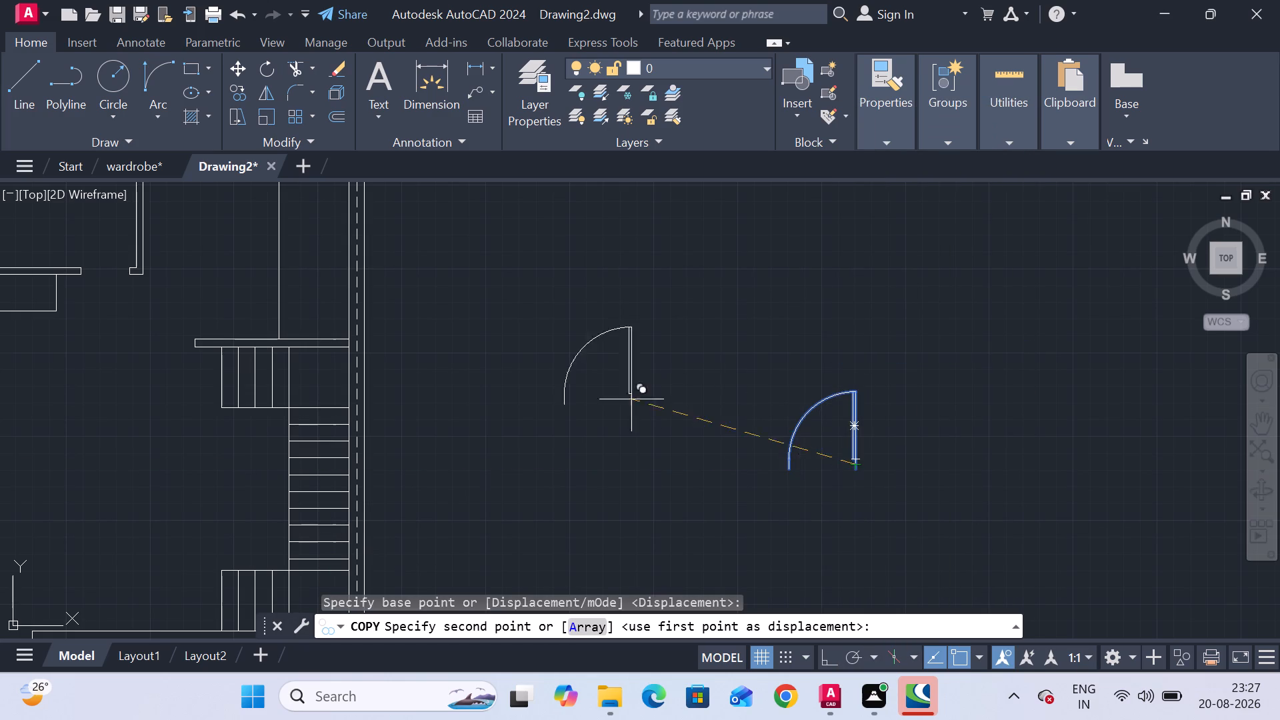
{"action": "scroll", "coordinate": [552, 386], "scroll_direction": "down", "scroll_amount": 1}
{"action": "middle_click_drag", "start_coordinate": [552, 386], "coordinate": [755, 431]}
{"action": "scroll", "coordinate": [513, 370], "scroll_direction": "up", "scroll_amount": 5}
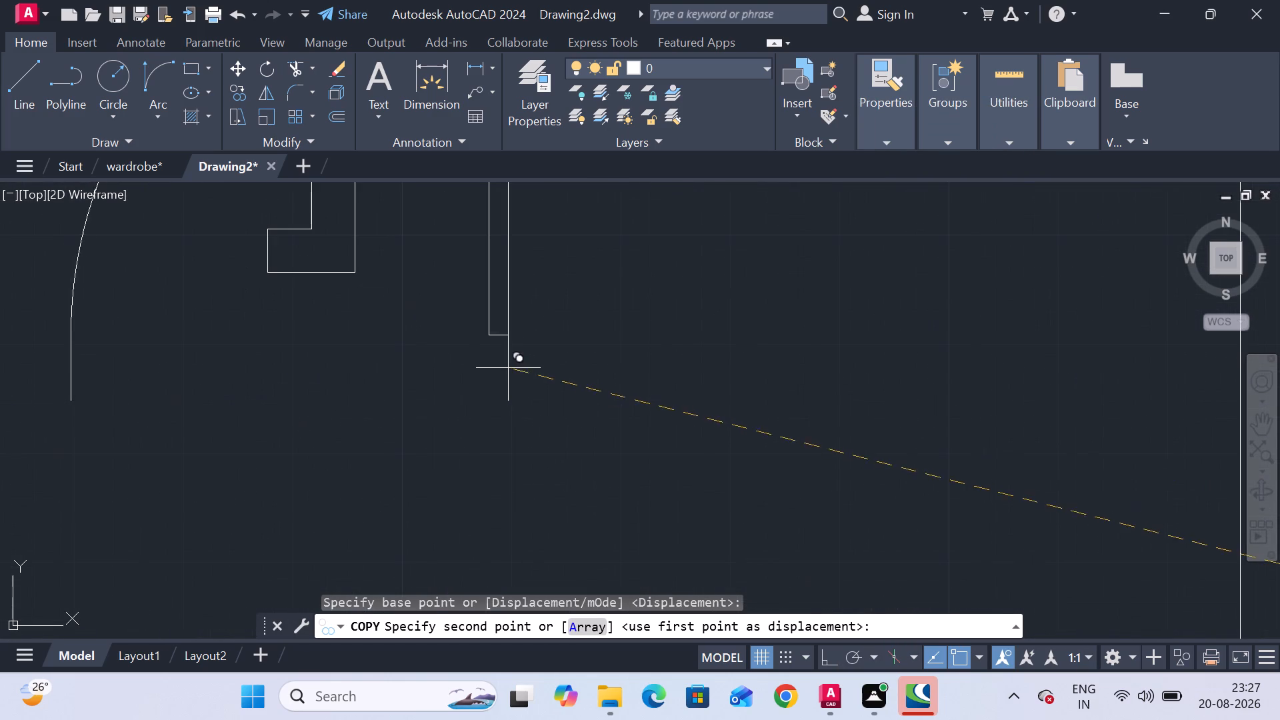
{"action": "scroll", "coordinate": [492, 361], "scroll_direction": "down", "scroll_amount": 1}
{"action": "middle_click_drag", "start_coordinate": [492, 362], "coordinate": [566, 451]}
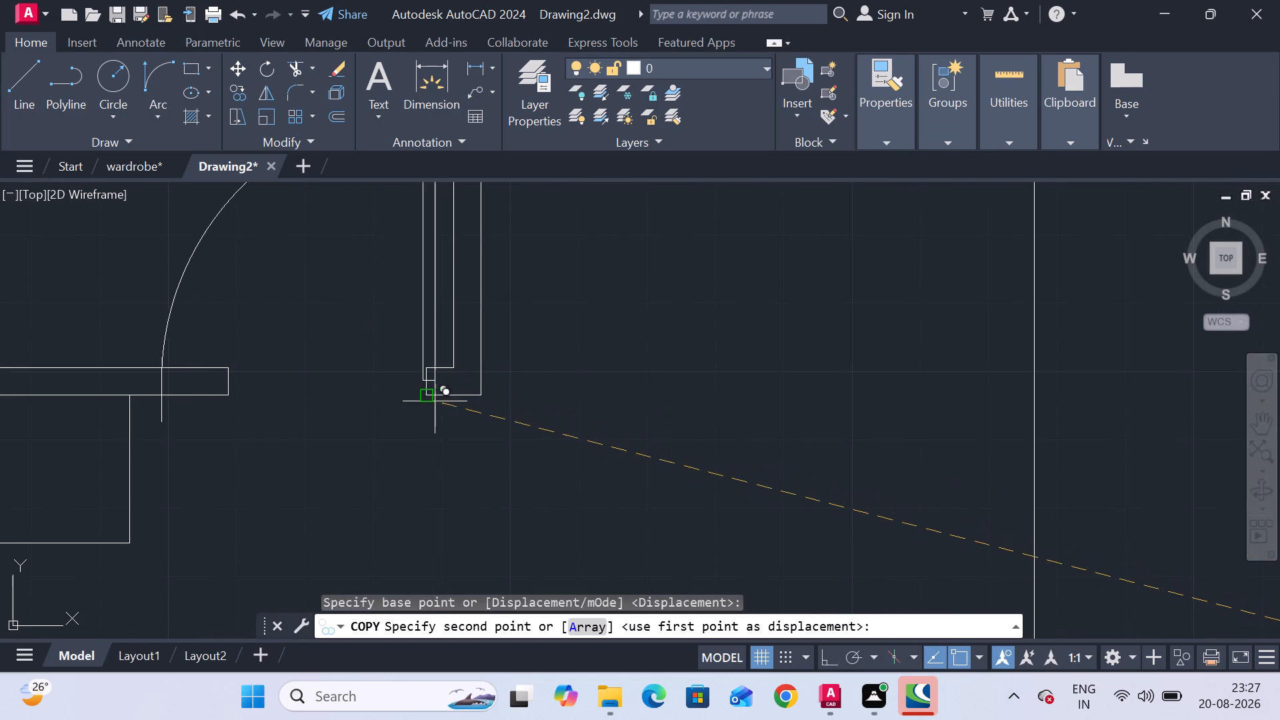
{"action": "left_click", "coordinate": [427, 397]}
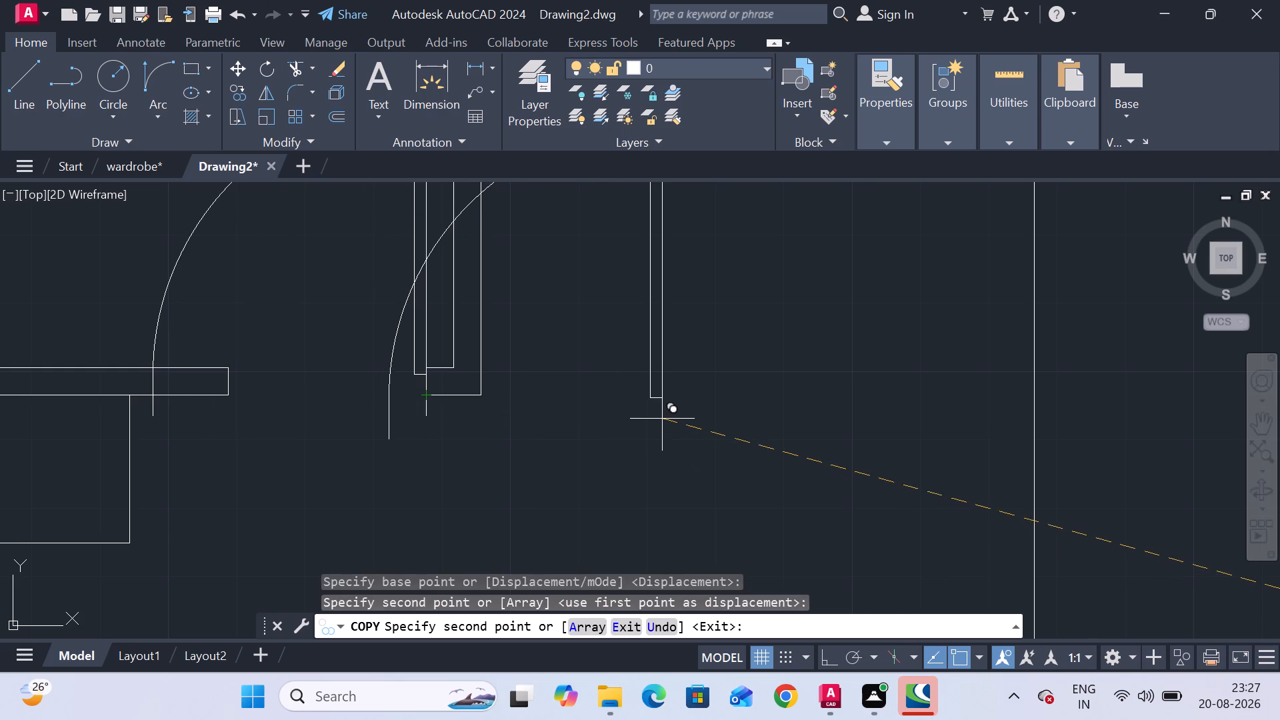
{"action": "key", "text": "Escape"}
Narrow the copied door using its width grip so its latch side sits by the wall end across the opening.
{"action": "scroll", "coordinate": [662, 416], "scroll_direction": "down", "scroll_amount": 3}
{"action": "scroll", "coordinate": [542, 385], "scroll_direction": "up", "scroll_amount": 4}
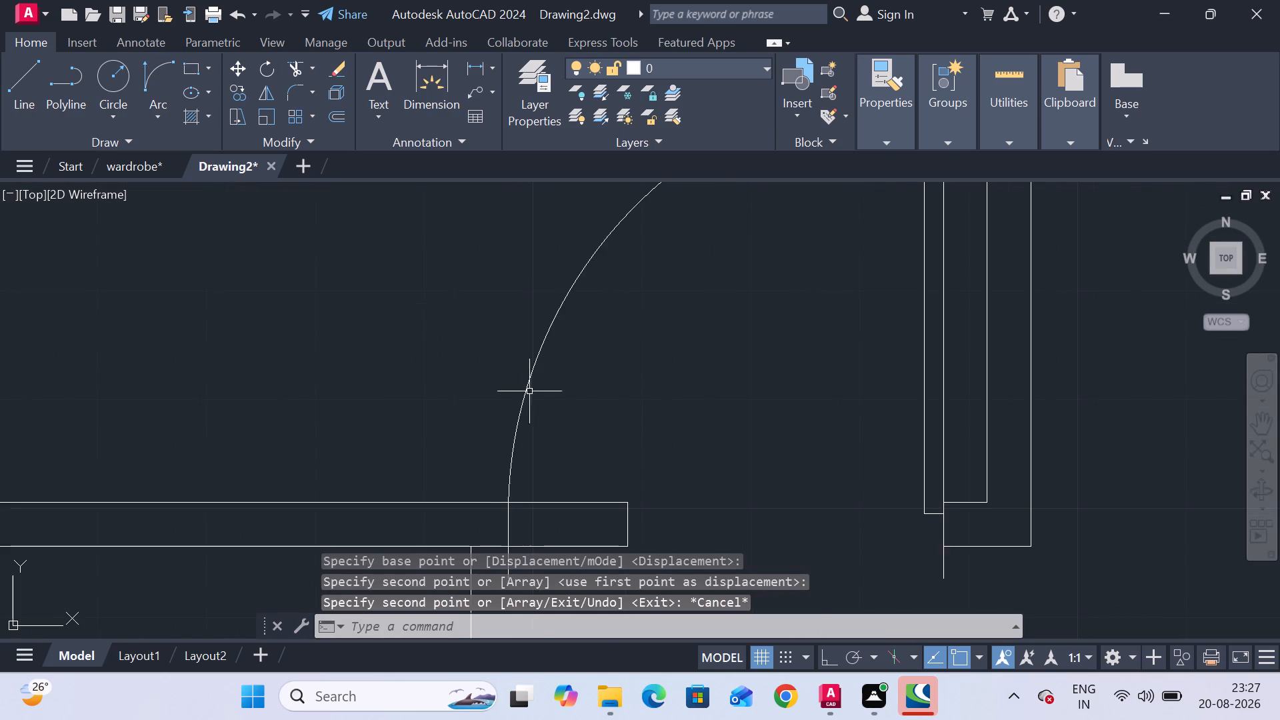
{"action": "left_click", "coordinate": [524, 396]}
{"action": "scroll", "coordinate": [703, 432], "scroll_direction": "down", "scroll_amount": 1}
{"action": "middle_click_drag", "start_coordinate": [703, 432], "coordinate": [680, 366]}
{"action": "scroll", "coordinate": [676, 392], "scroll_direction": "up", "scroll_amount": 2}
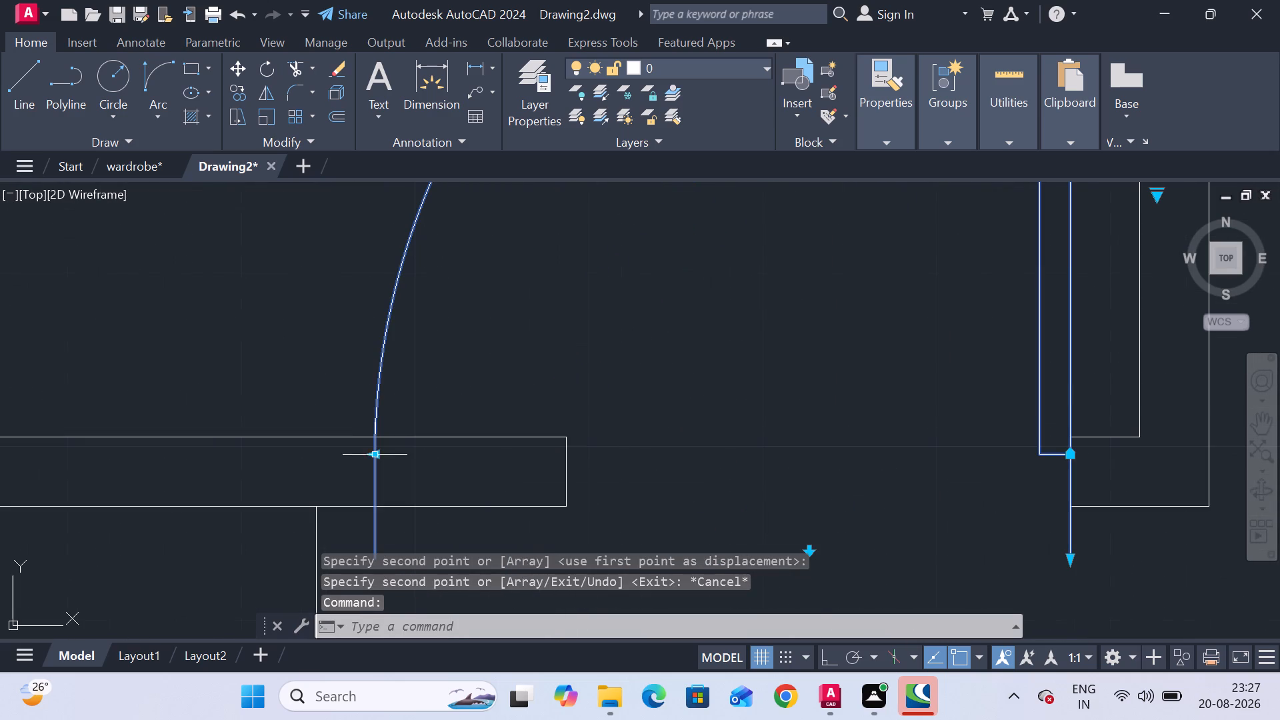
{"action": "left_click", "coordinate": [375, 460]}
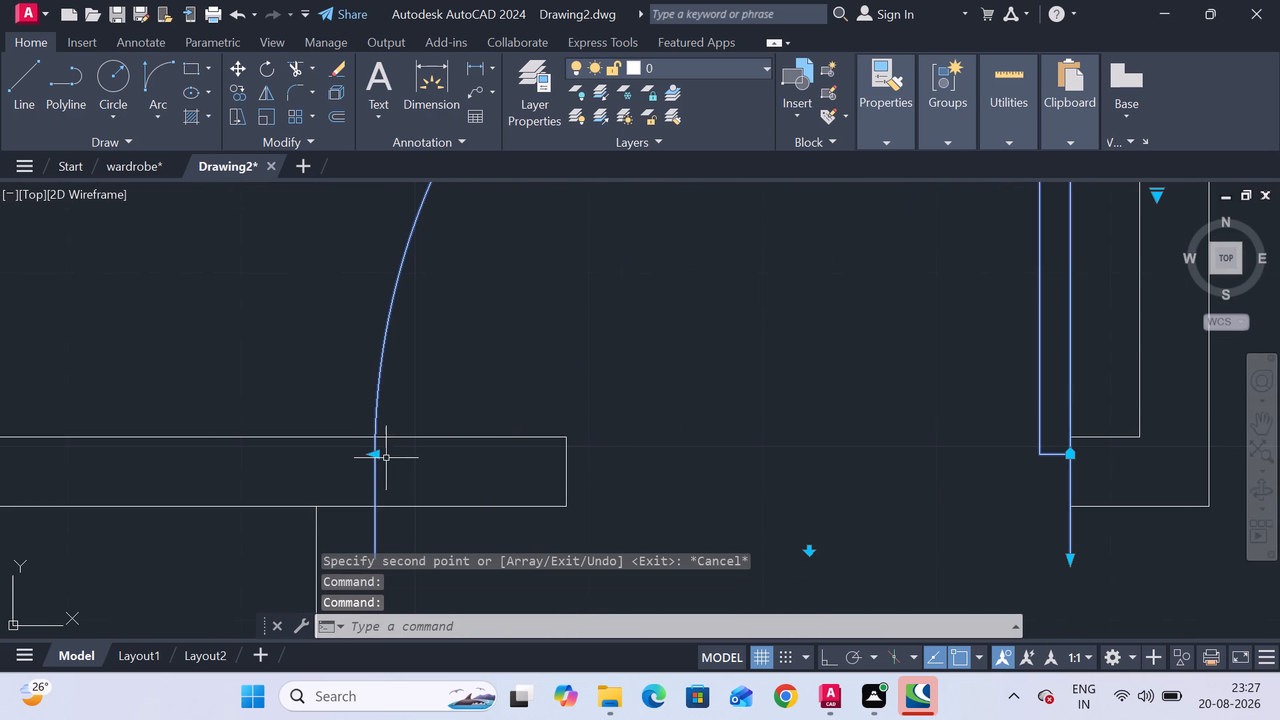
{"action": "left_click_drag", "start_coordinate": [374, 457], "coordinate": [383, 456]}
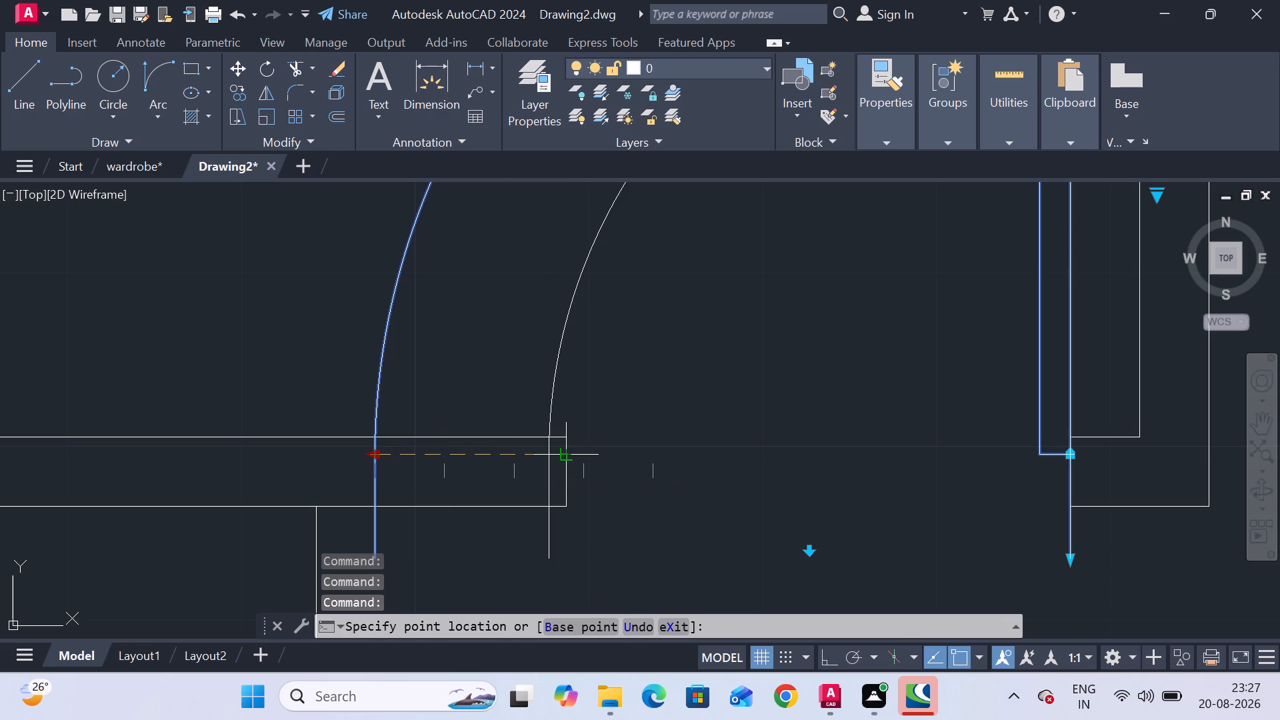
{"action": "left_click", "coordinate": [567, 451]}
{"action": "scroll", "coordinate": [555, 449], "scroll_direction": "up", "scroll_amount": 3}
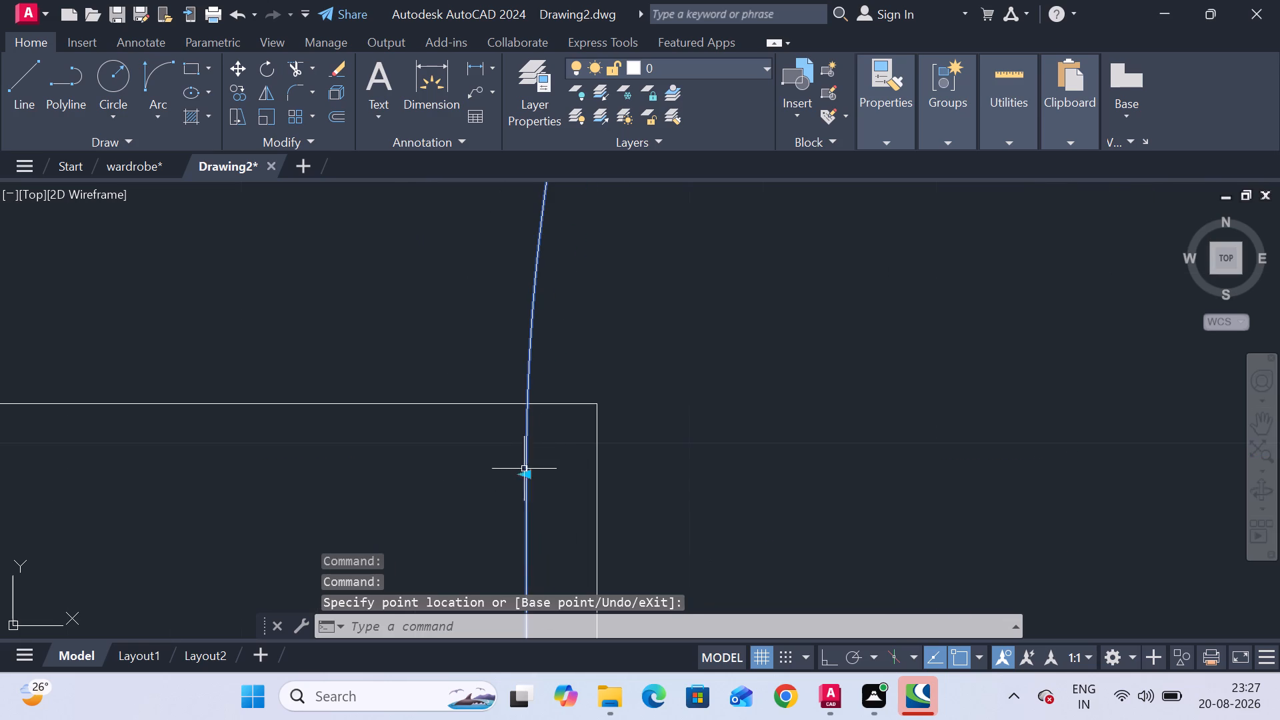
{"action": "left_click", "coordinate": [525, 472]}
{"action": "left_click", "coordinate": [597, 473]}
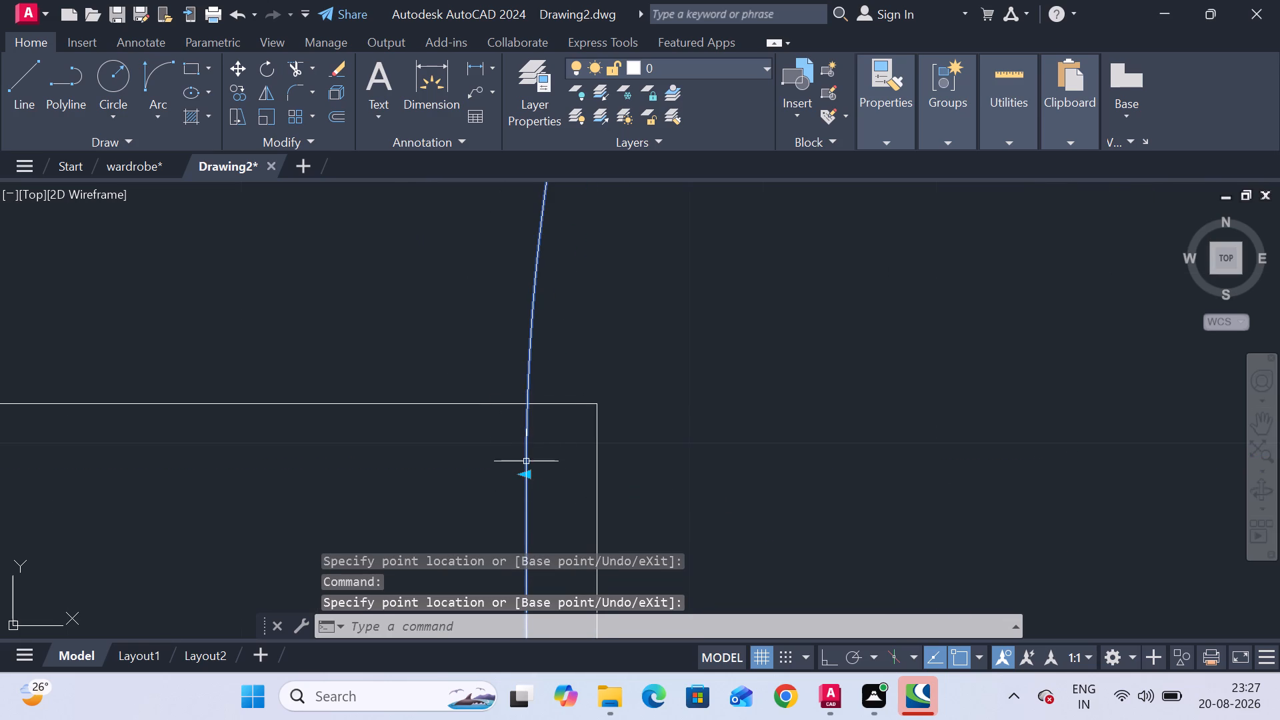
{"action": "left_click_drag", "start_coordinate": [525, 477], "coordinate": [671, 497]}
{"action": "left_click", "coordinate": [670, 496]}
{"action": "scroll", "coordinate": [724, 493], "scroll_direction": "down", "scroll_amount": 4}
{"action": "key", "text": "Escape"}
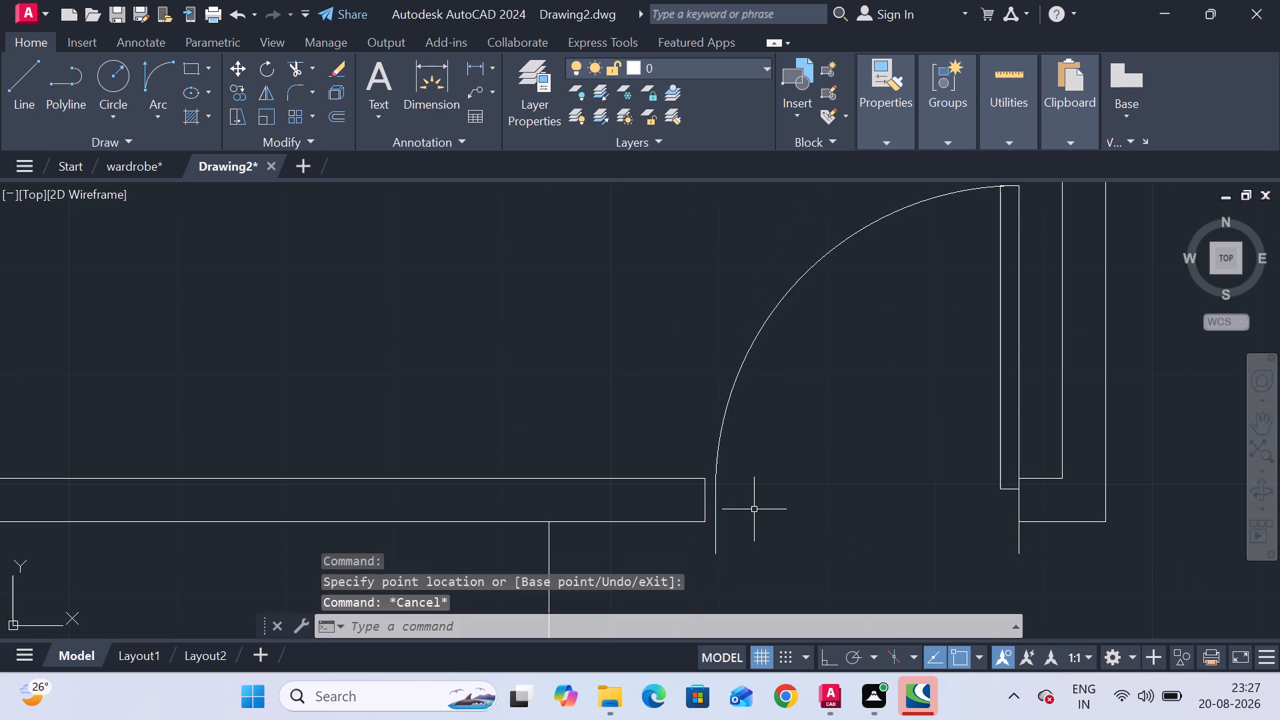
{"action": "scroll", "coordinate": [754, 509], "scroll_direction": "down", "scroll_amount": 3}
{"action": "middle_click_drag", "start_coordinate": [753, 503], "coordinate": [669, 363]}
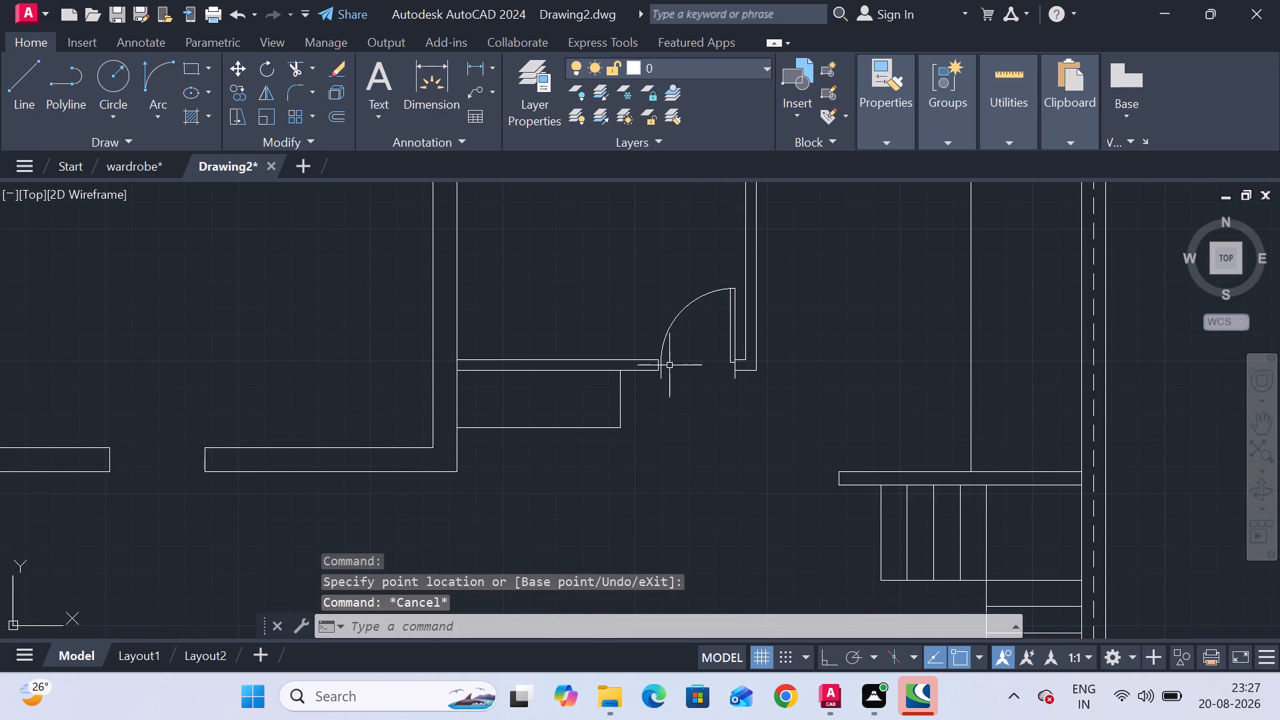
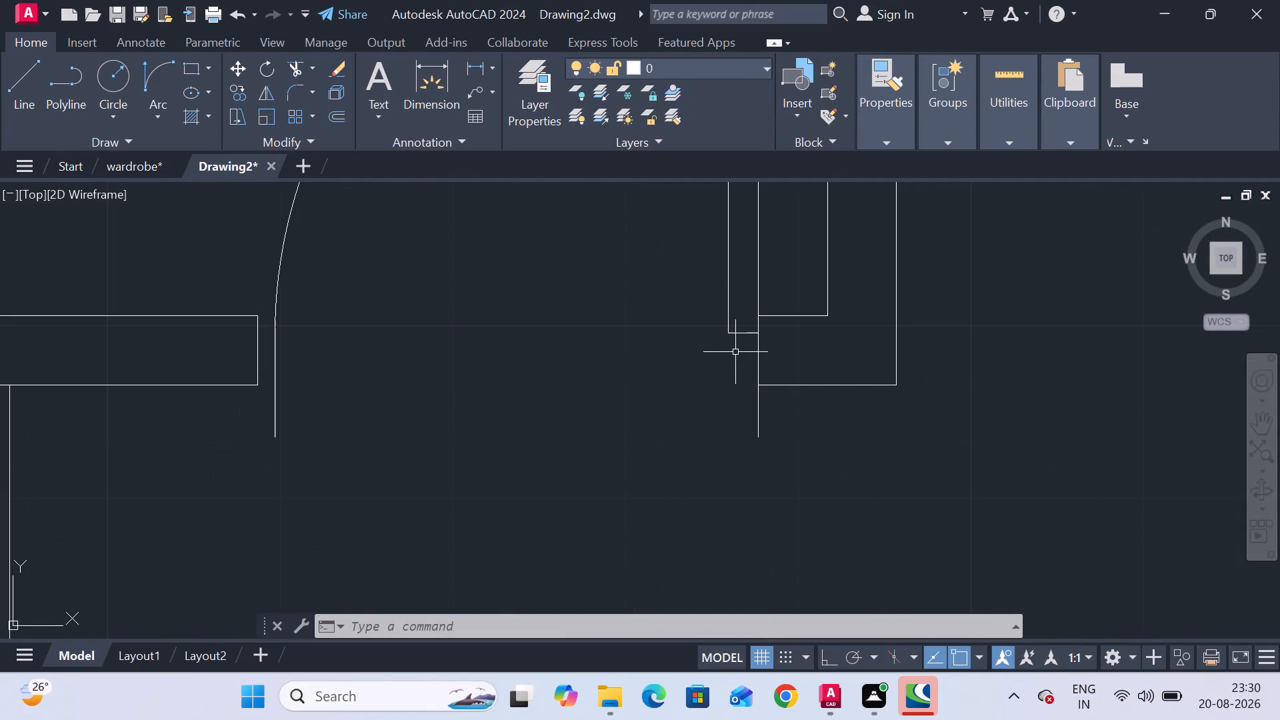
Move the upper middle room's door block so the lower end of its hinge-side frame line meets the wall return's lower outer corner.
{"action": "left_click", "coordinate": [760, 367]}
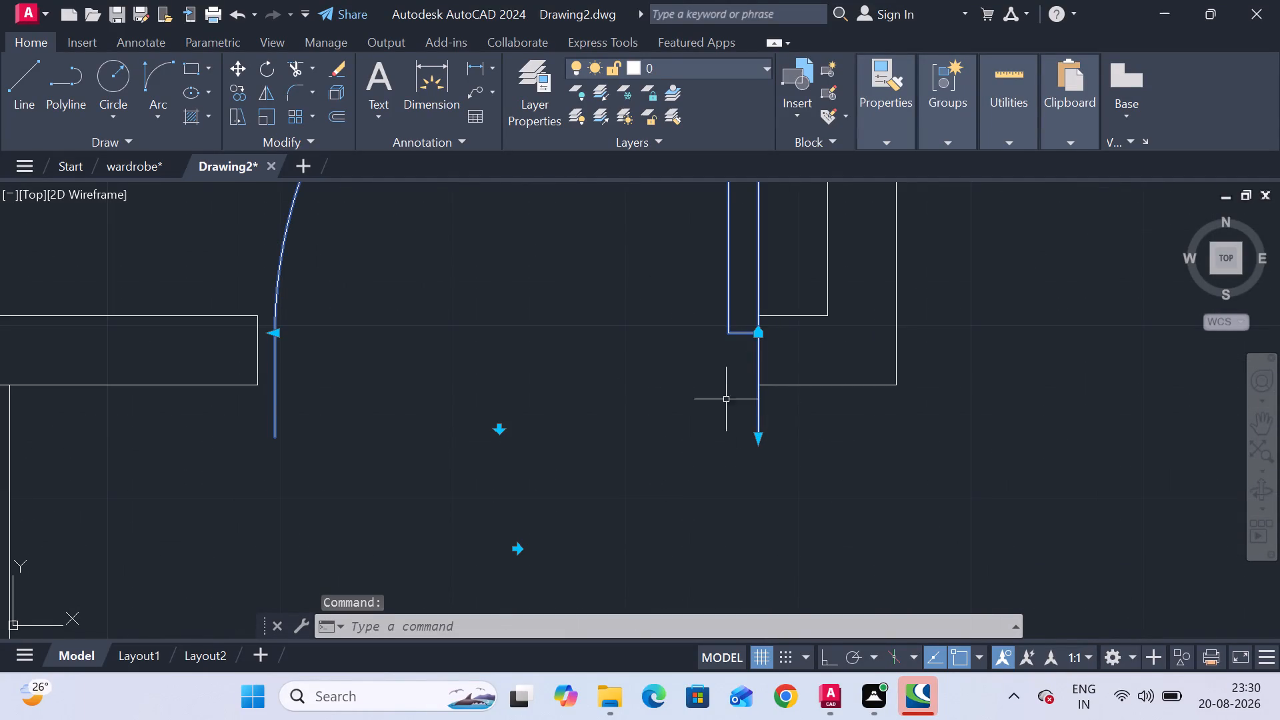
{"action": "right_click", "coordinate": [695, 425]}
{"action": "left_click", "coordinate": [757, 329]}
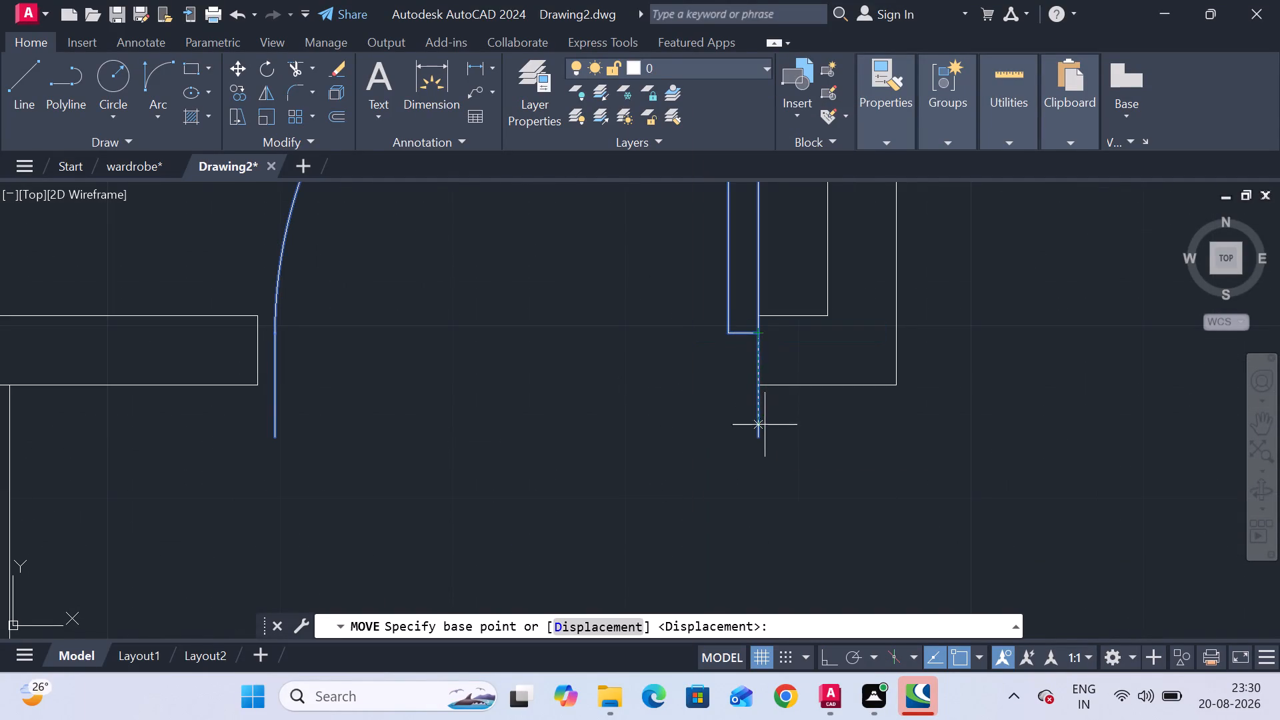
{"action": "left_click", "coordinate": [759, 437]}
{"action": "left_click", "coordinate": [762, 385]}
{"action": "scroll", "coordinate": [686, 425], "scroll_direction": "down", "scroll_amount": 1}
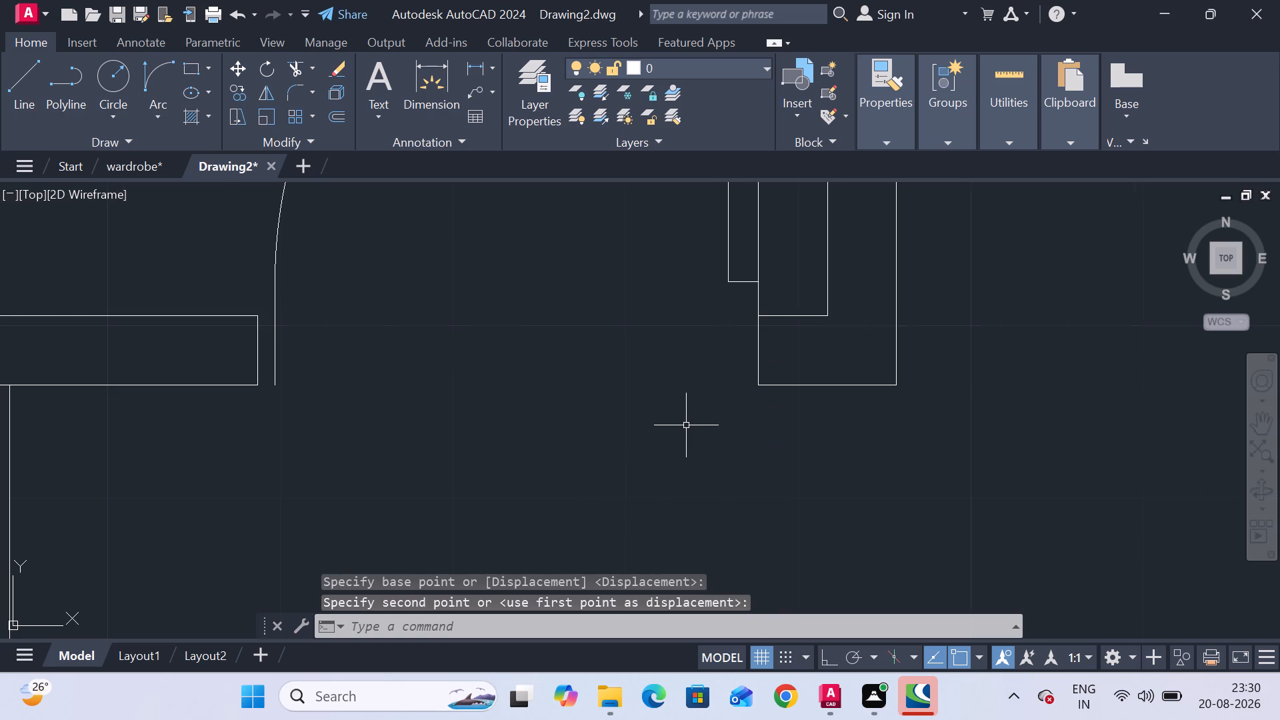
{"action": "scroll", "coordinate": [686, 425], "scroll_direction": "down", "scroll_amount": 2}
{"action": "key", "text": "Escape"}
{"action": "key", "text": "Escape"}
{"action": "key", "text": "Escape"}
{"action": "key", "text": "Escape"}
Draw a line from the right-hand room's vertical line top, 9" left along the wall face, and about 1'-9" straight up across the wall.
{"action": "scroll", "coordinate": [679, 472], "scroll_direction": "down", "scroll_amount": 2}
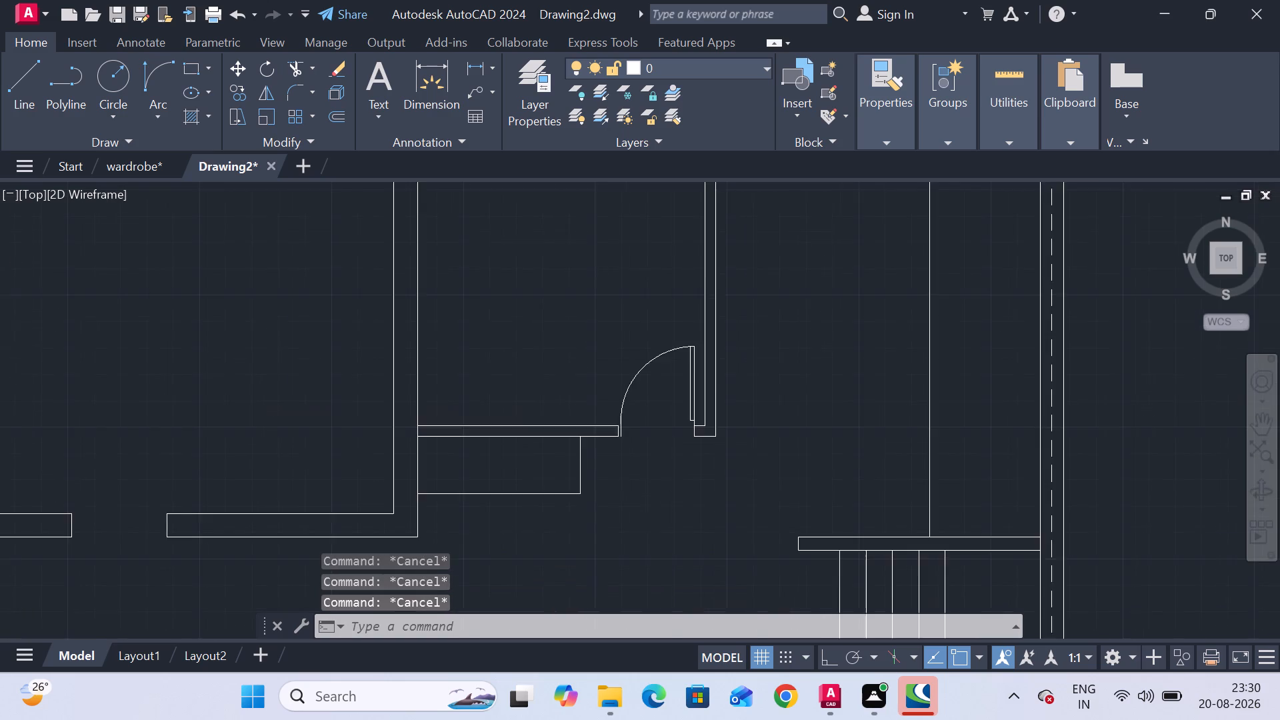
{"action": "scroll", "coordinate": [679, 472], "scroll_direction": "down", "scroll_amount": 1}
{"action": "middle_click_drag", "start_coordinate": [675, 463], "coordinate": [698, 384]}
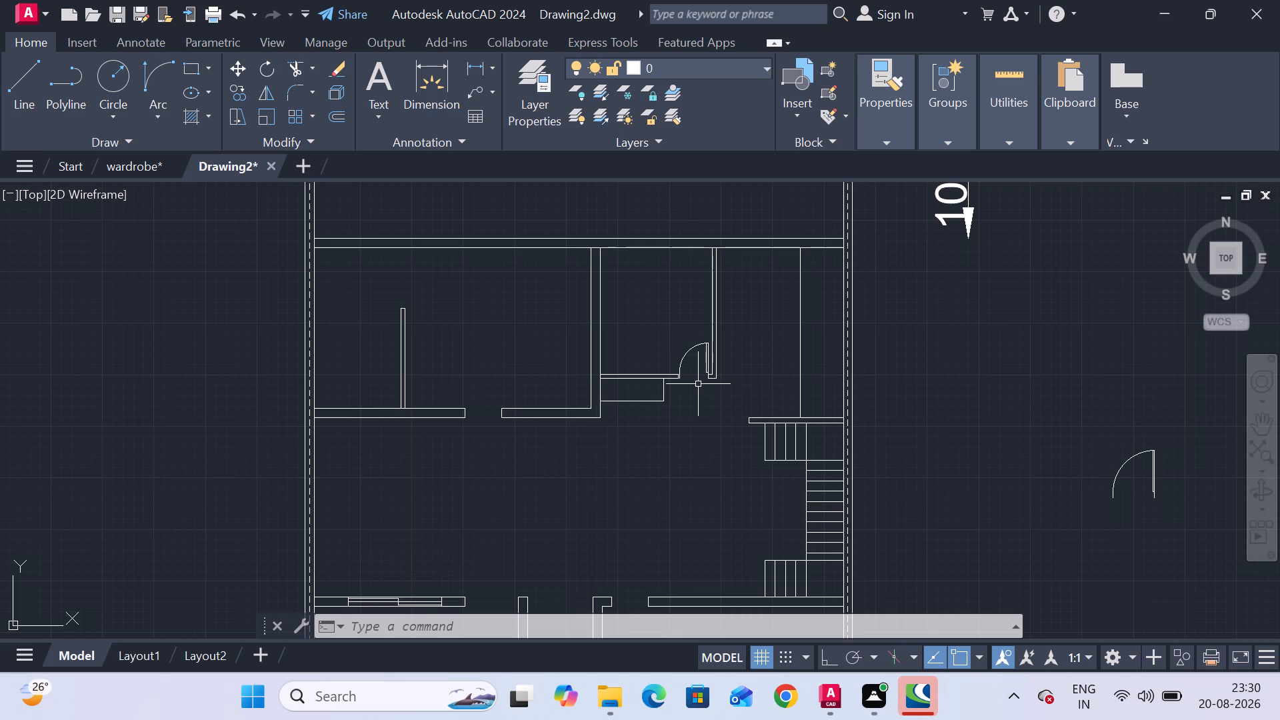
{"action": "scroll", "coordinate": [744, 223], "scroll_direction": "up", "scroll_amount": 2}
{"action": "middle_click", "coordinate": [744, 223]}
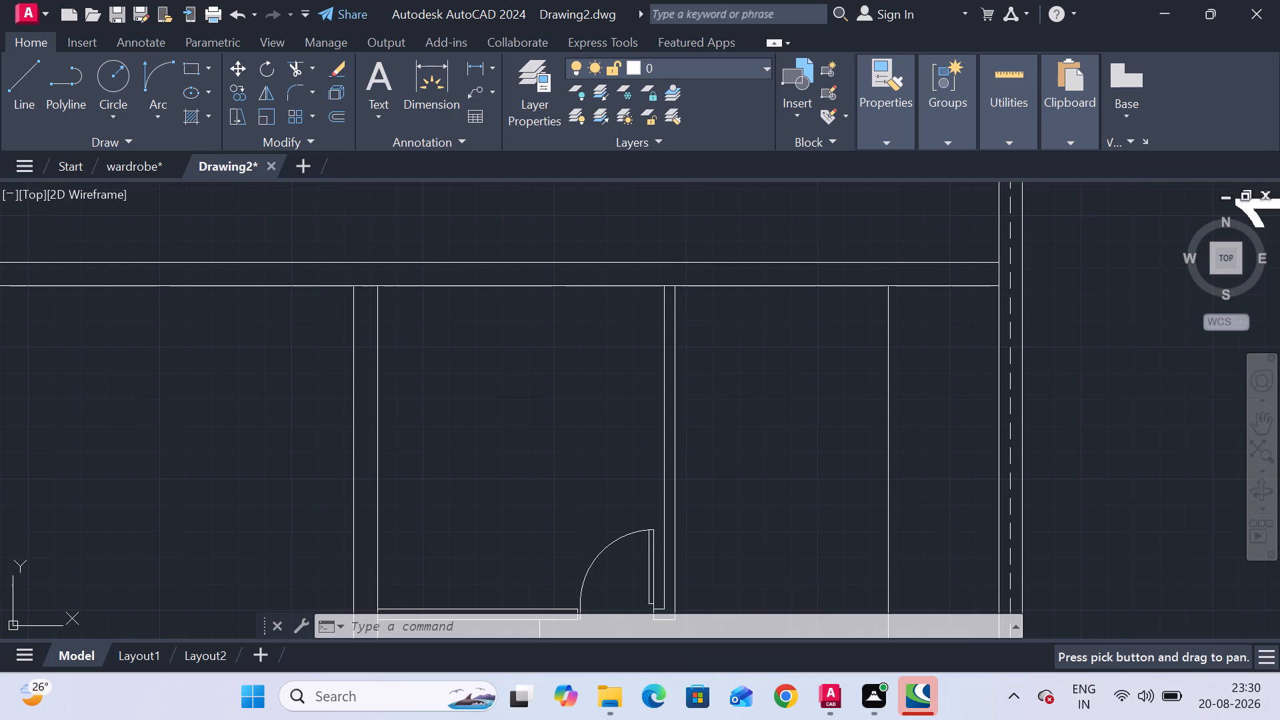
{"action": "left_click", "coordinate": [11, 97]}
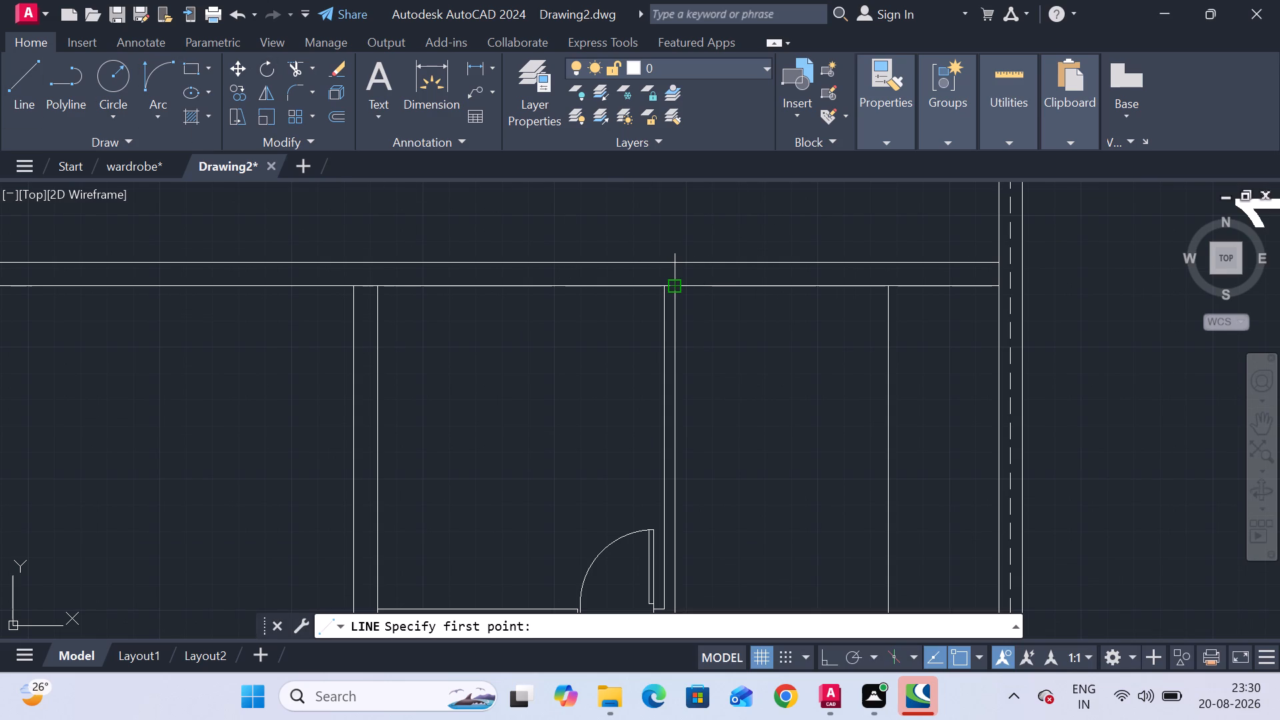
{"action": "left_click", "coordinate": [885, 287]}
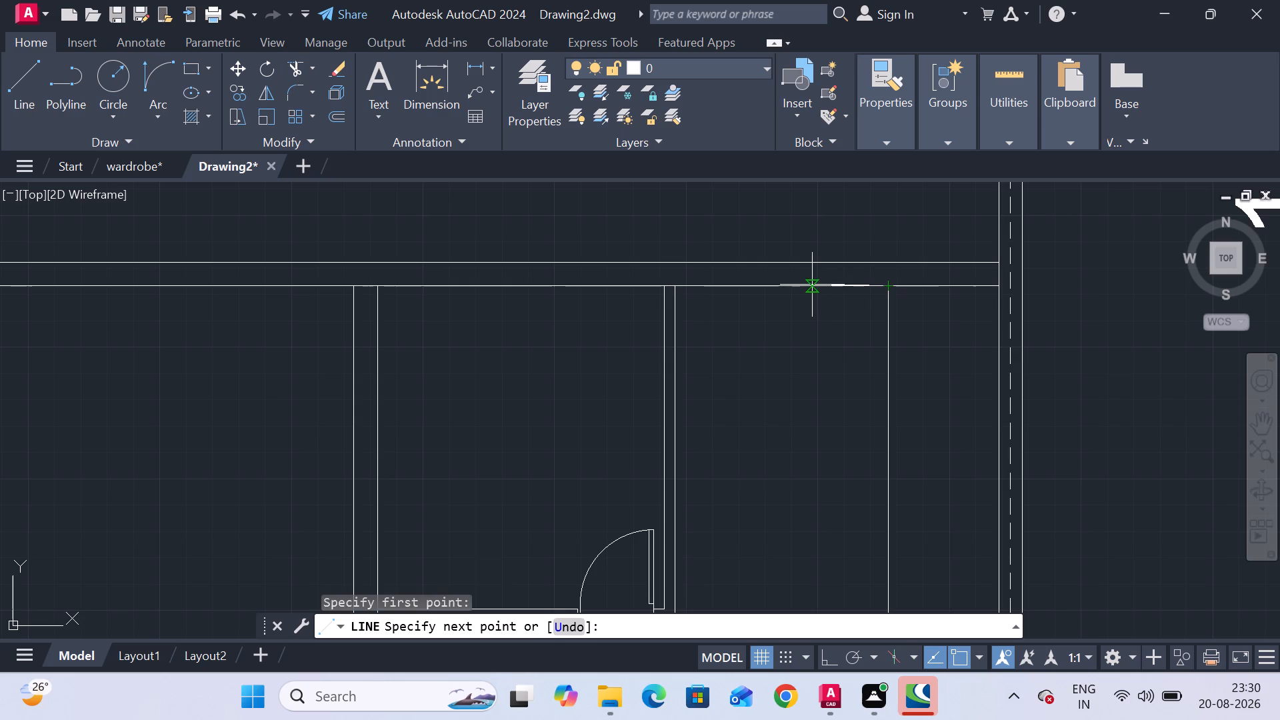
{"action": "key", "text": "9"}
{"action": "key", "text": "shift+quotedbl"}
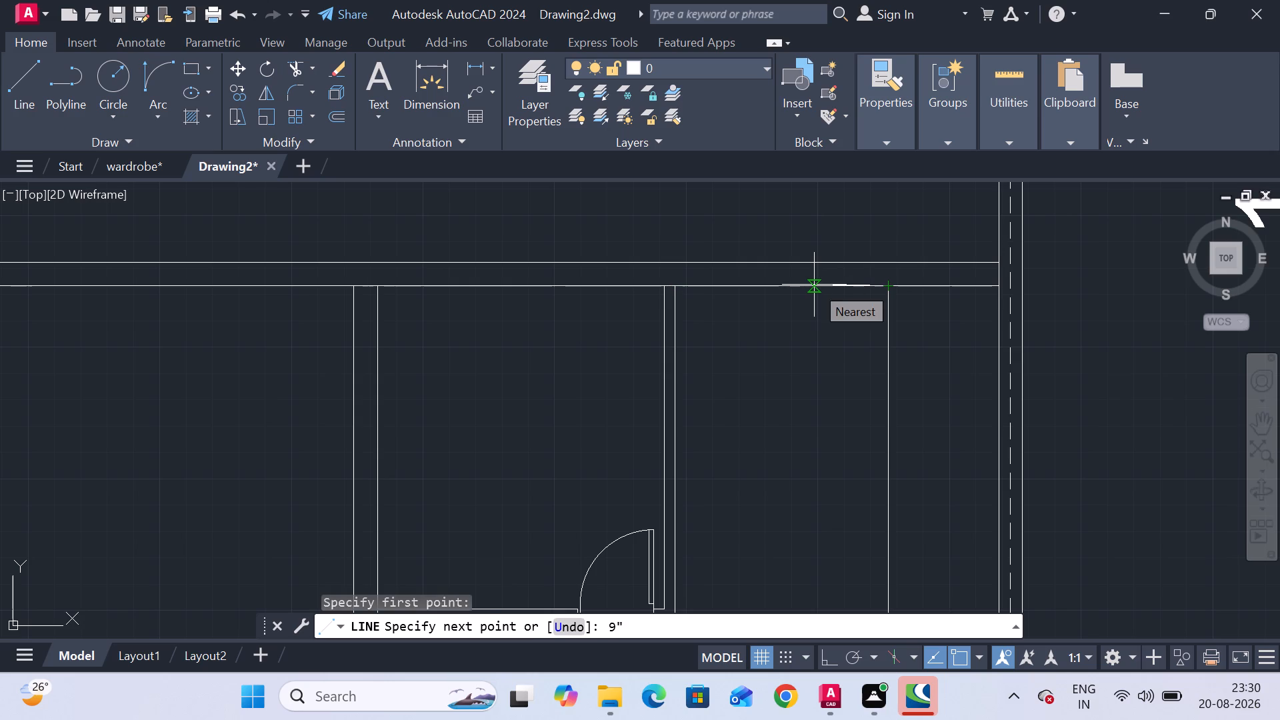
{"action": "key", "text": "Return"}
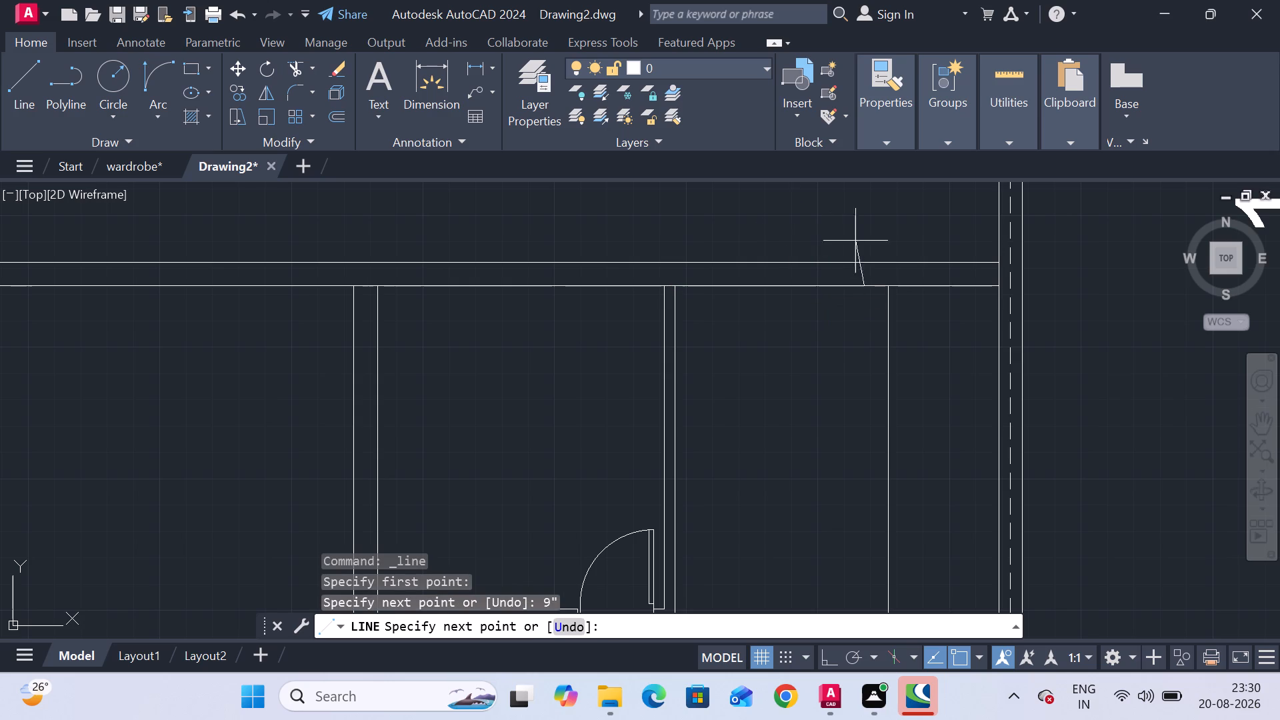
{"action": "key", "text": "F8"}
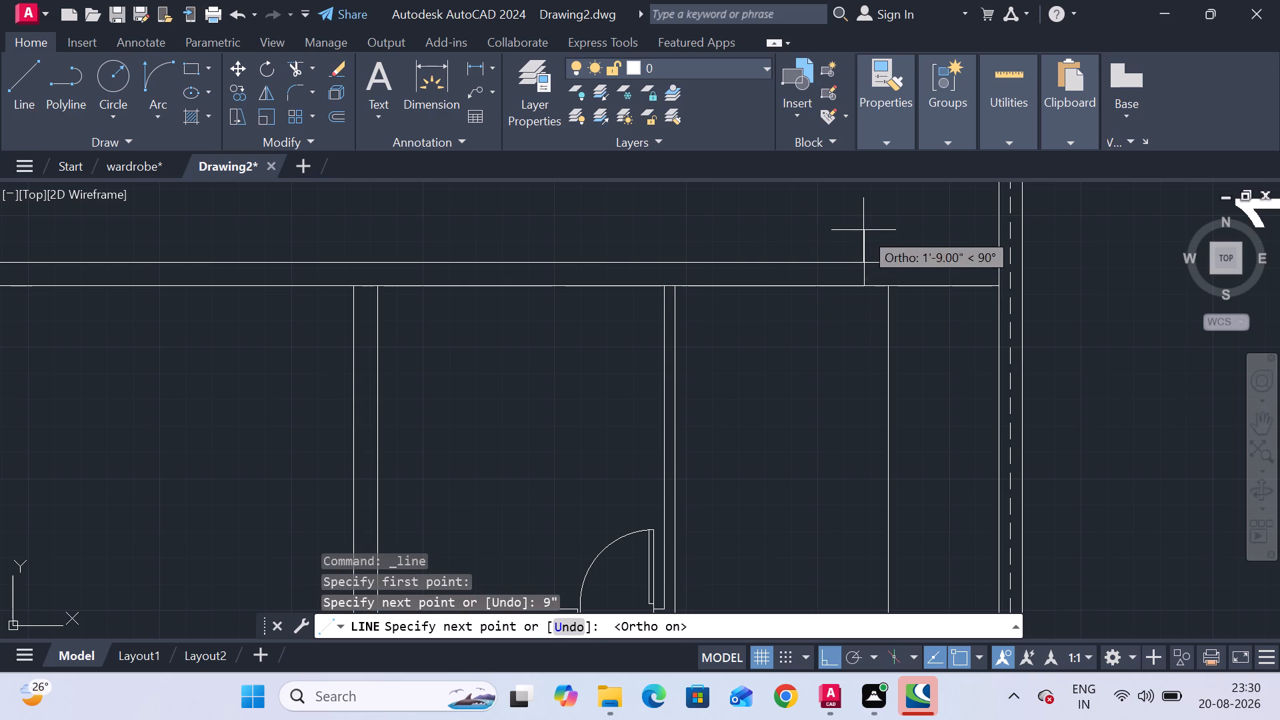
{"action": "left_click", "coordinate": [863, 228]}
{"action": "key", "text": "Escape"}
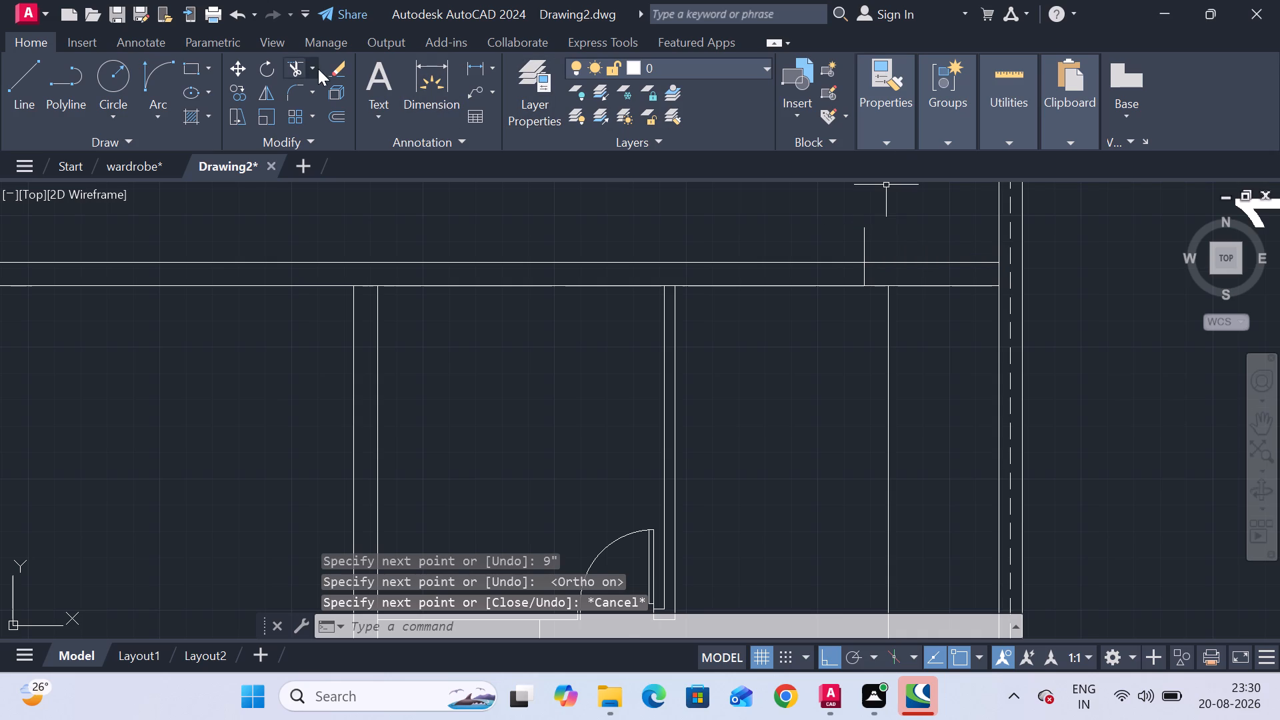
Trim the part of the new vertical line that projects above the horizontal wall's upper face.
{"action": "left_click", "coordinate": [296, 72]}
{"action": "left_click", "coordinate": [888, 242]}
{"action": "left_click", "coordinate": [807, 242]}
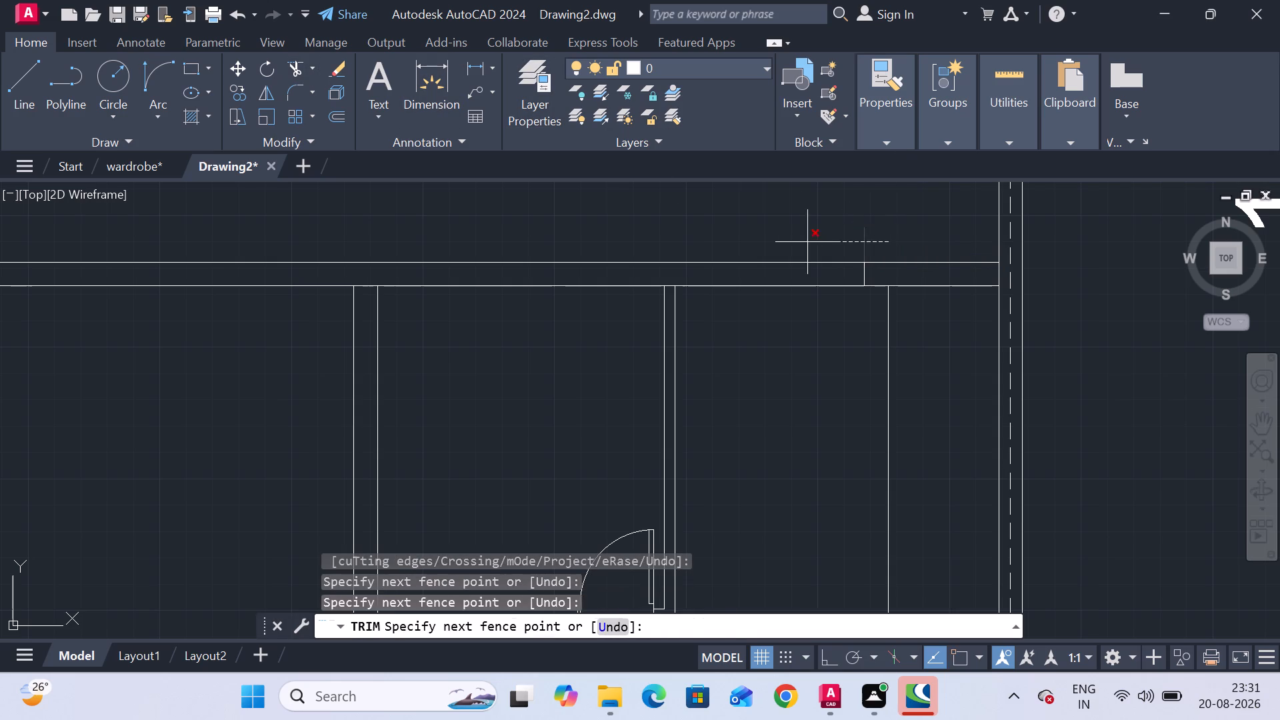
{"action": "left_click", "coordinate": [791, 238]}
{"action": "key", "text": "Escape"}
{"action": "key", "text": "Escape"}
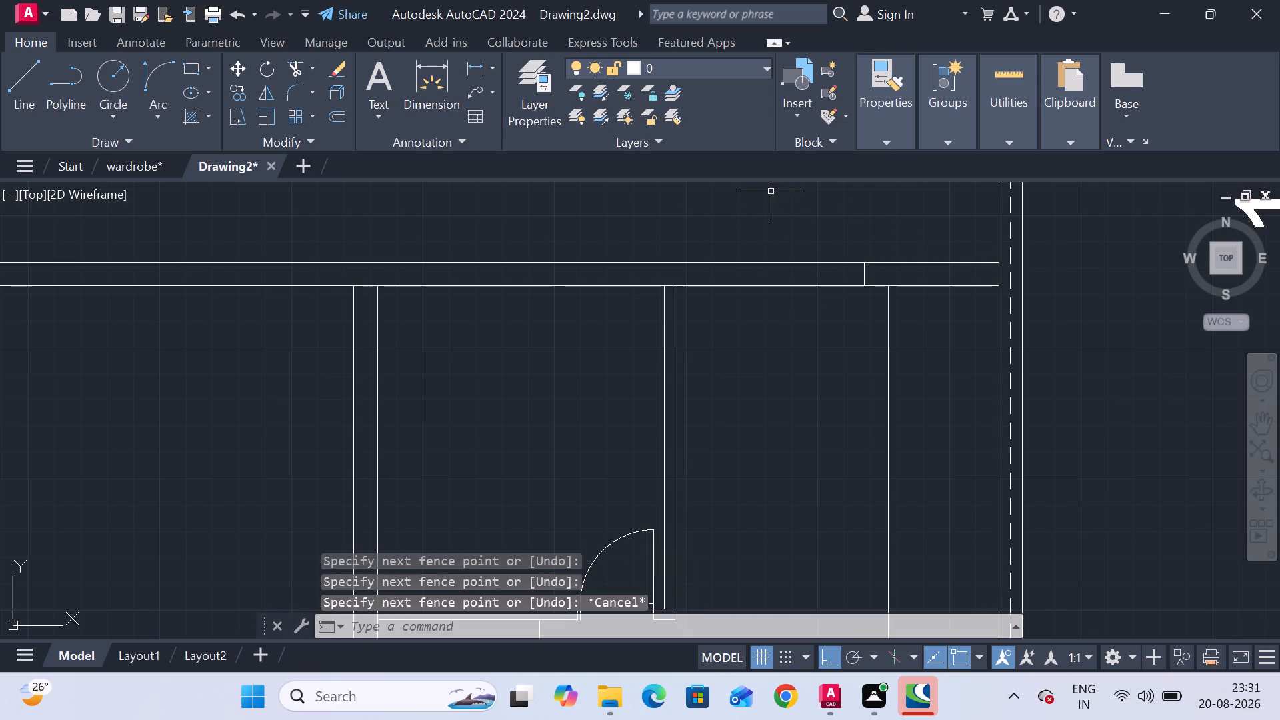
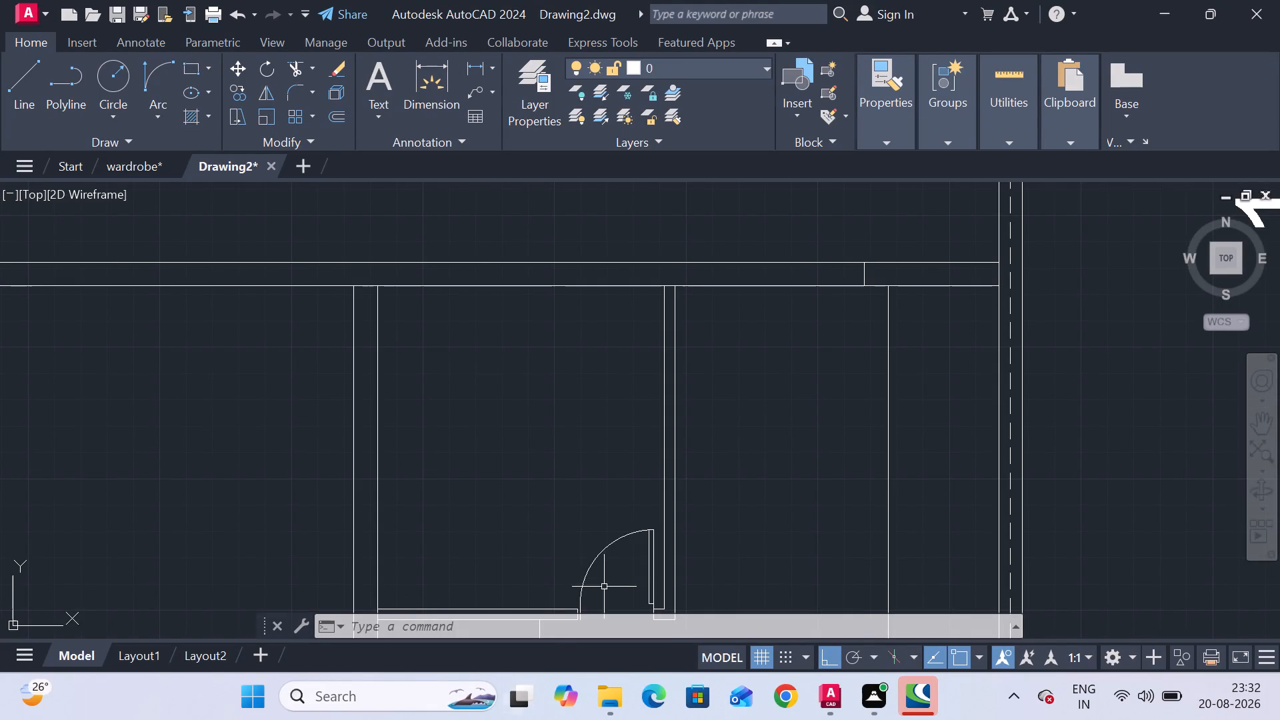
Draw a line from the top of the upper middle room's right wall, a short way right along the horizontal wall's lower face and straight up across that wall.
{"action": "scroll", "coordinate": [595, 515], "scroll_direction": "down", "scroll_amount": 3}
{"action": "middle_click_drag", "start_coordinate": [594, 500], "coordinate": [629, 364]}
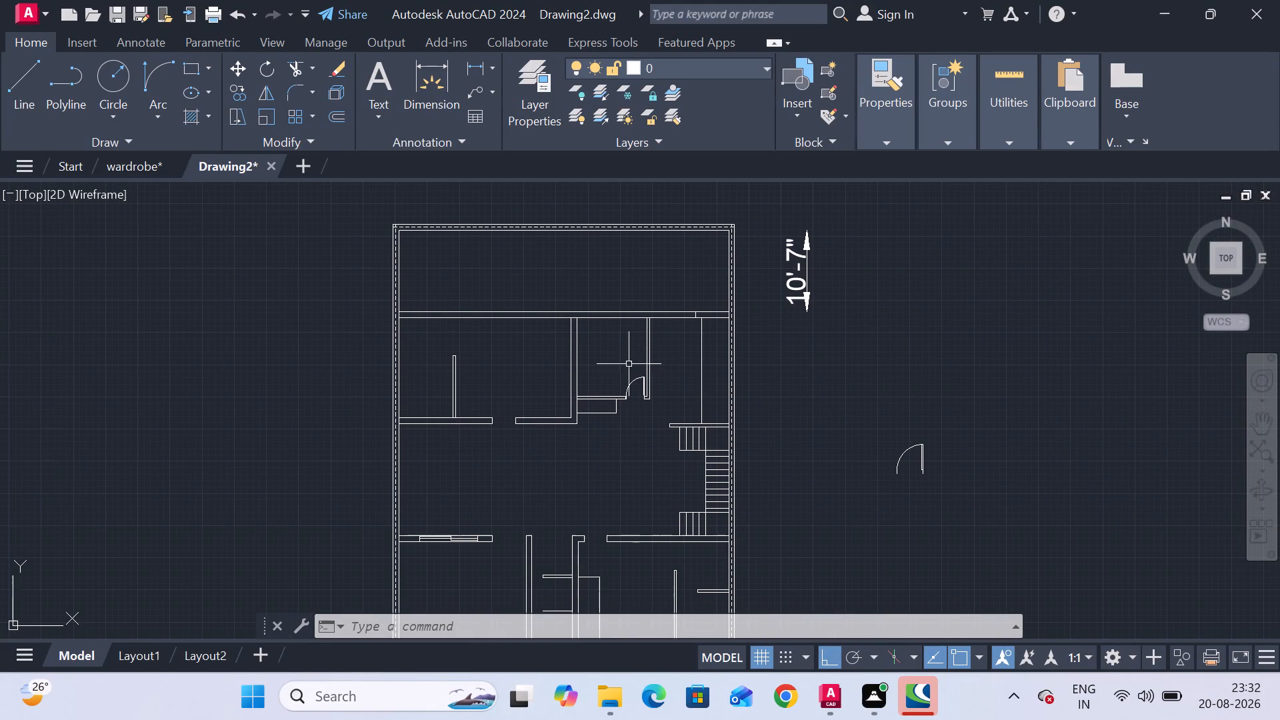
{"action": "scroll", "coordinate": [611, 462], "scroll_direction": "up", "scroll_amount": 1}
{"action": "scroll", "coordinate": [705, 217], "scroll_direction": "up", "scroll_amount": 3}
{"action": "left_click", "coordinate": [11, 86]}
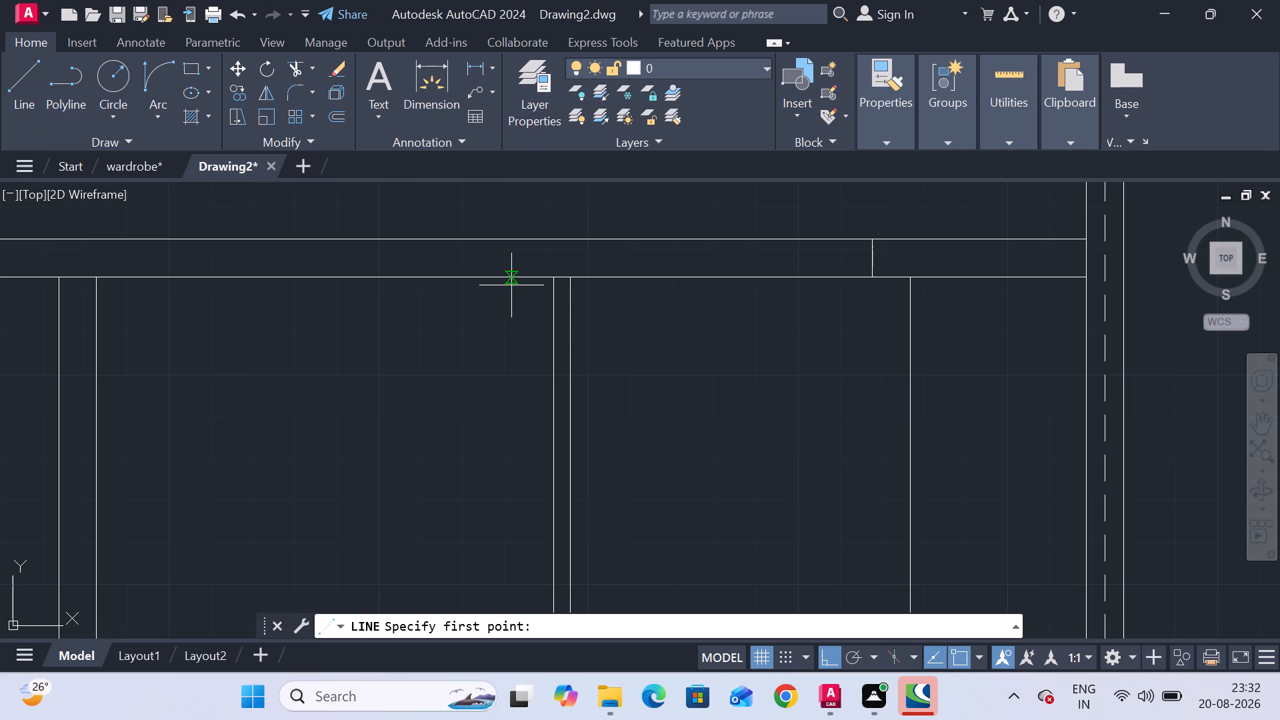
{"action": "left_click", "coordinate": [569, 275]}
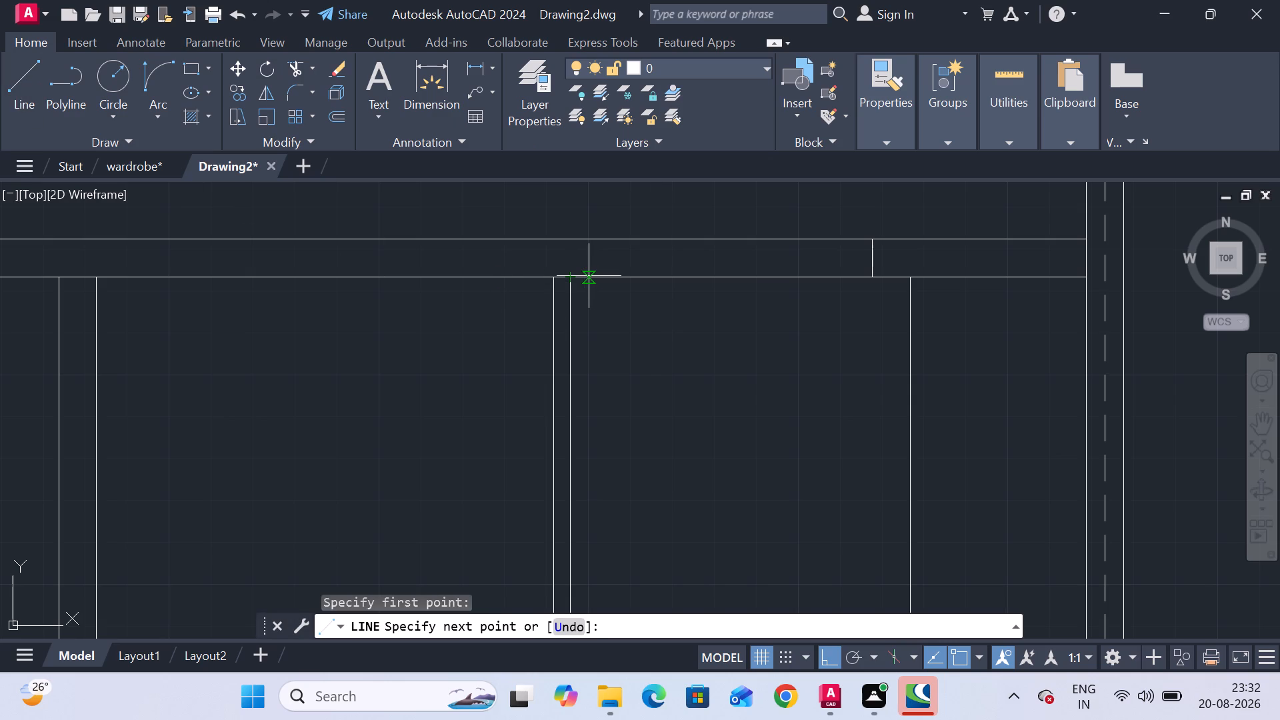
{"action": "left_click", "coordinate": [589, 276]}
{"action": "left_click", "coordinate": [587, 236]}
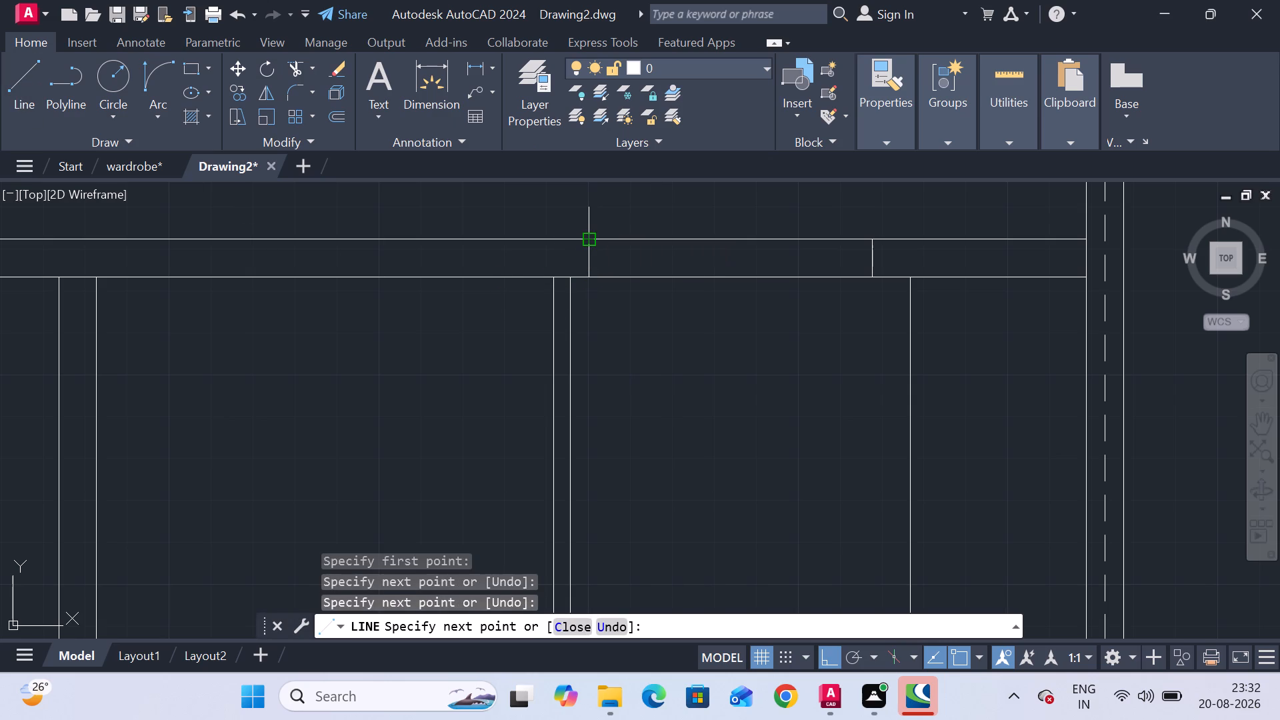
{"action": "key", "text": "Escape"}
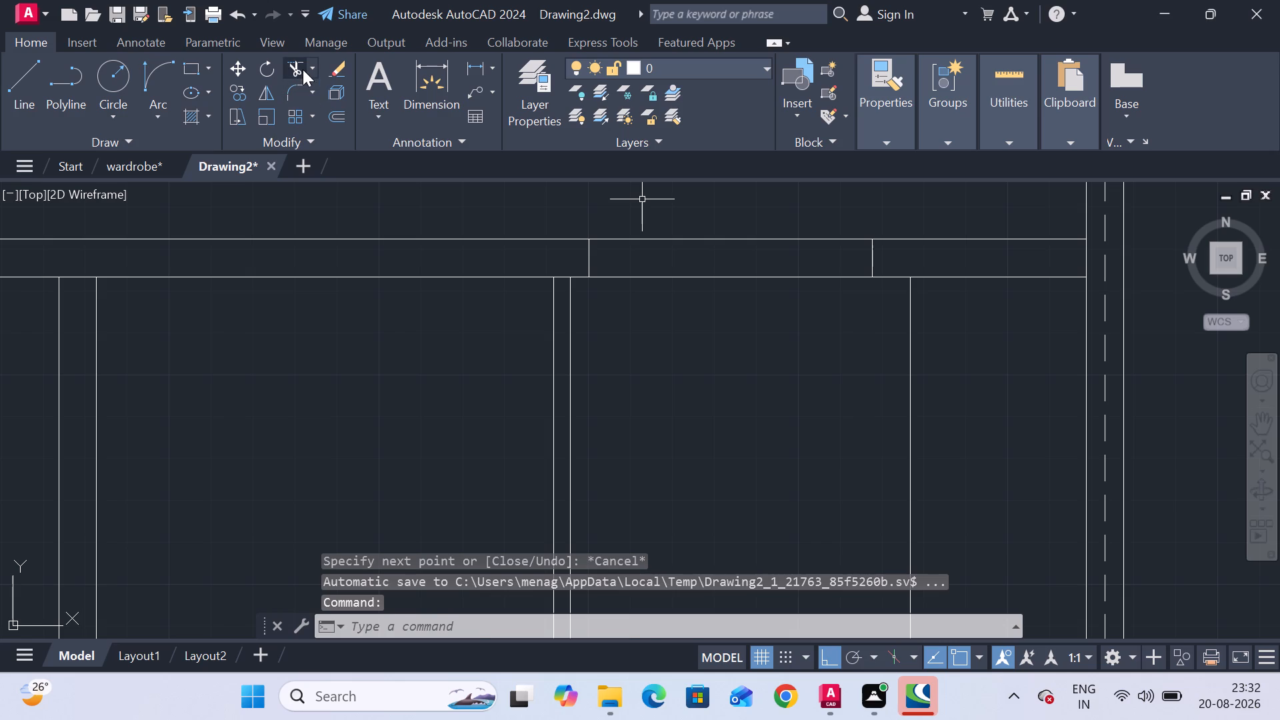
Trim both faces of the upper horizontal wall between the two short cross lines to open the passage gap.
{"action": "left_click", "coordinate": [303, 69]}
{"action": "left_click_drag", "start_coordinate": [739, 347], "coordinate": [743, 324]}
{"action": "left_click", "coordinate": [727, 210]}
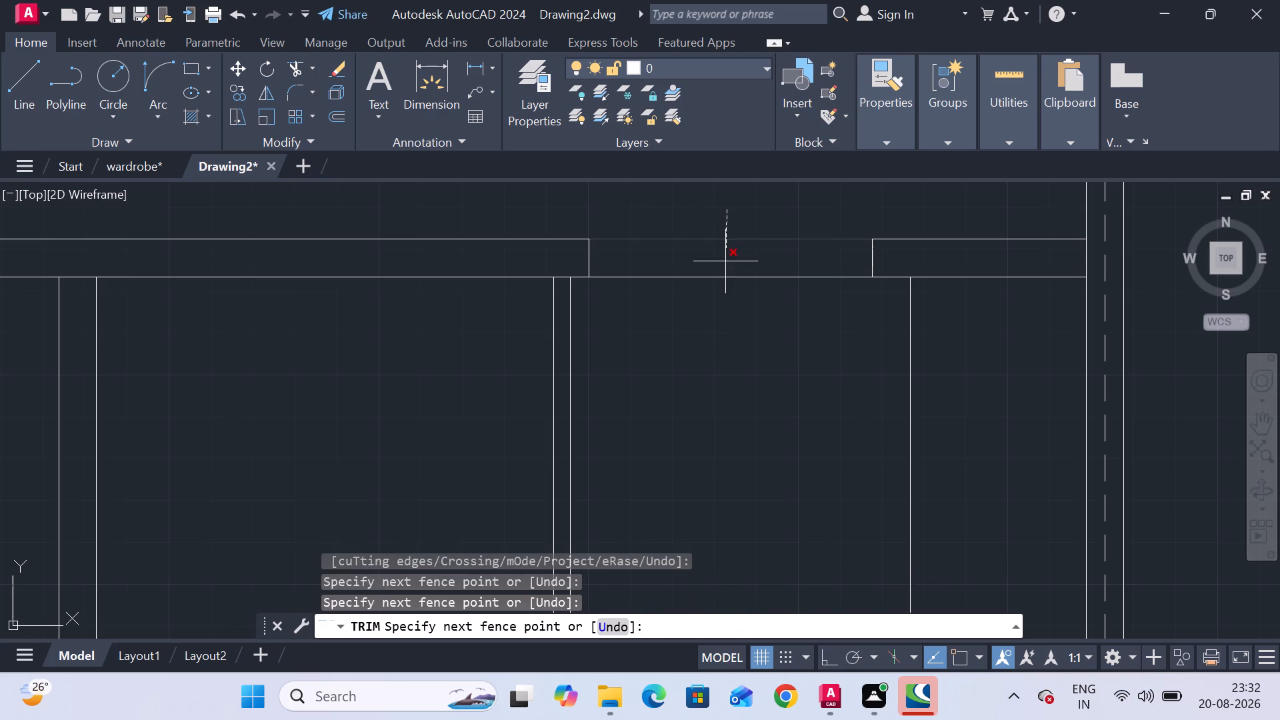
{"action": "left_click", "coordinate": [725, 287]}
{"action": "scroll", "coordinate": [732, 317], "scroll_direction": "down", "scroll_amount": 4}
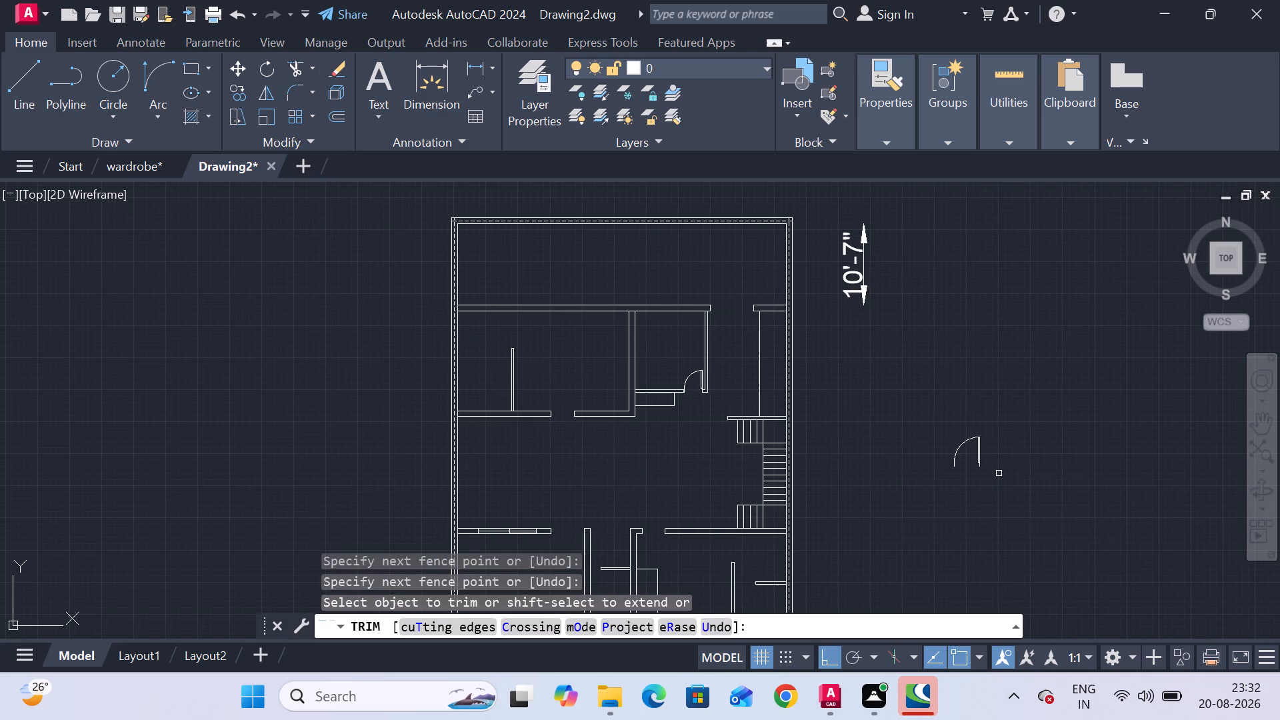
{"action": "key", "text": "Escape"}
{"action": "key", "text": "Escape"}
{"action": "key", "text": "Escape"}
{"action": "key", "text": "Escape"}
{"action": "key", "text": "Escape"}
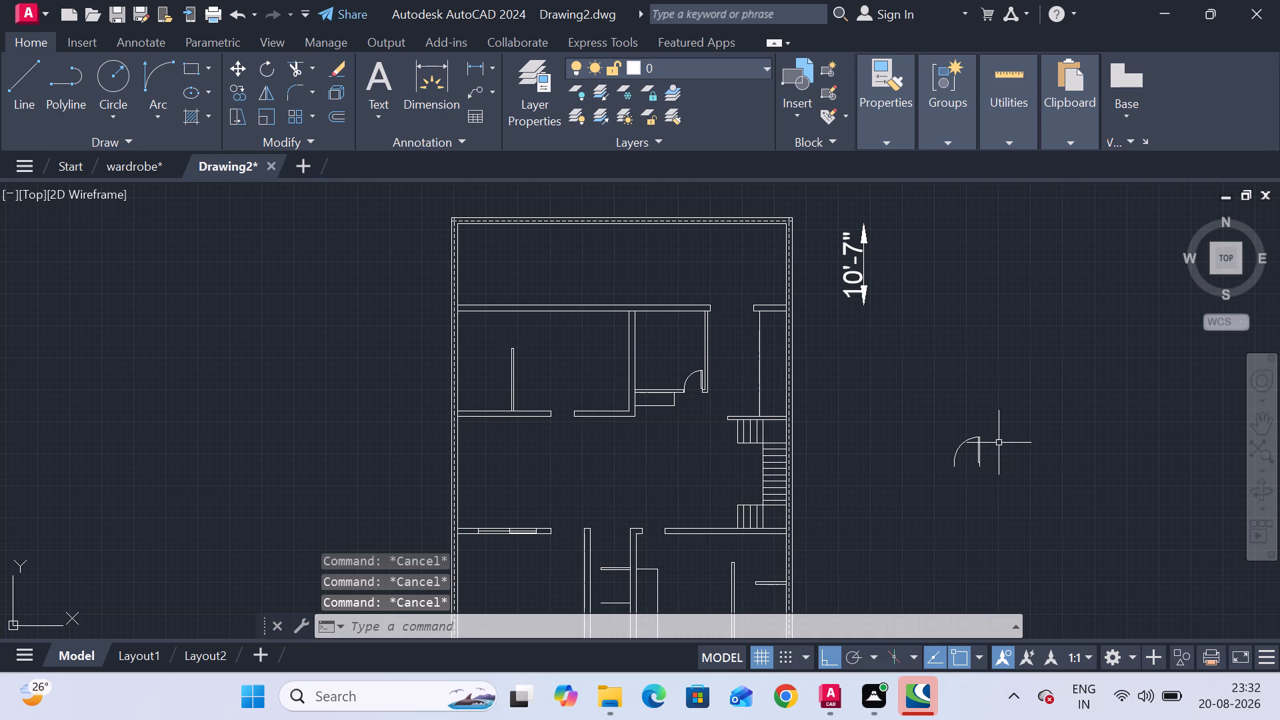
Flip the spare door block outside the plan horizontally so its hinge is on the left.
{"action": "left_click", "coordinate": [1025, 519]}
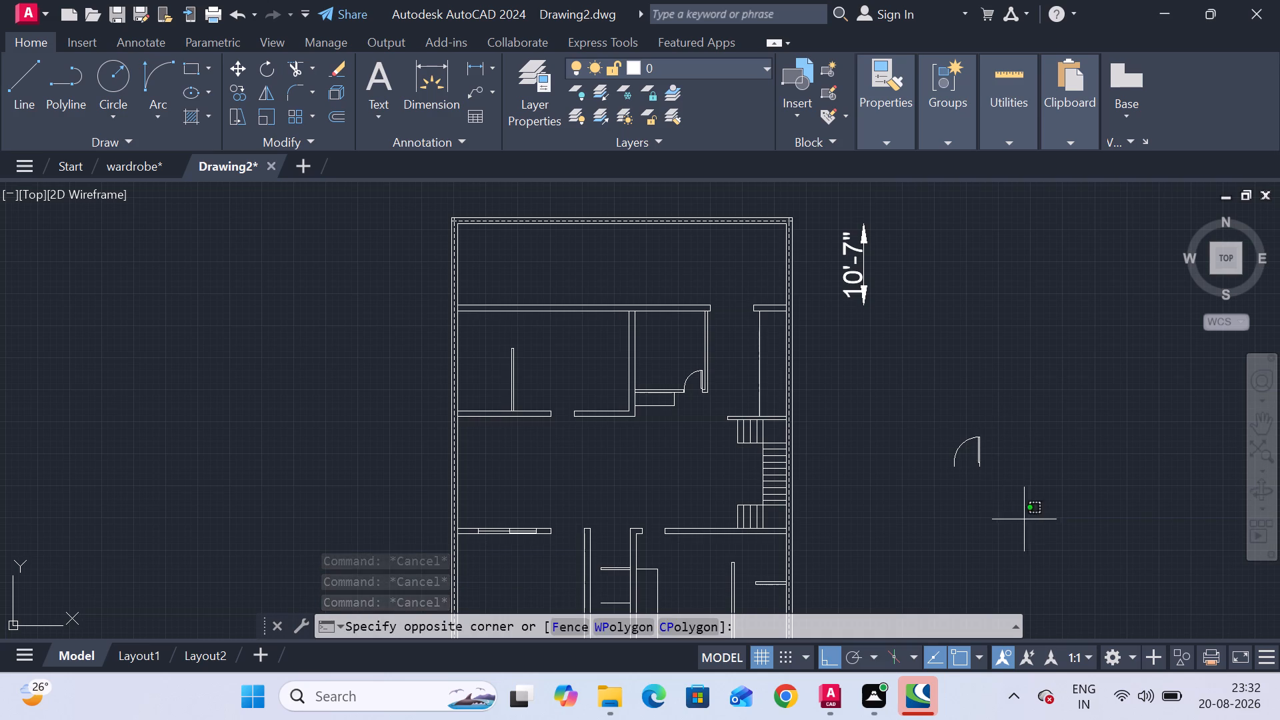
{"action": "left_click", "coordinate": [910, 369]}
{"action": "scroll", "coordinate": [1024, 474], "scroll_direction": "up", "scroll_amount": 4}
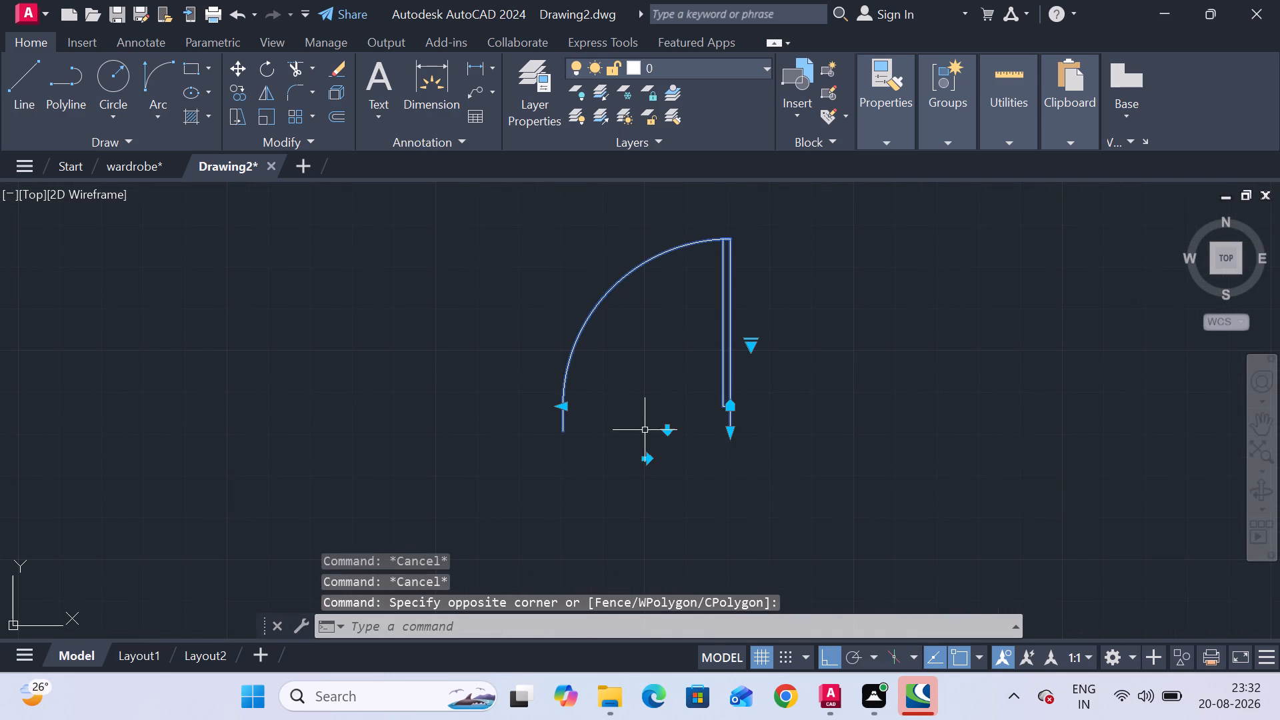
{"action": "left_click", "coordinate": [648, 461]}
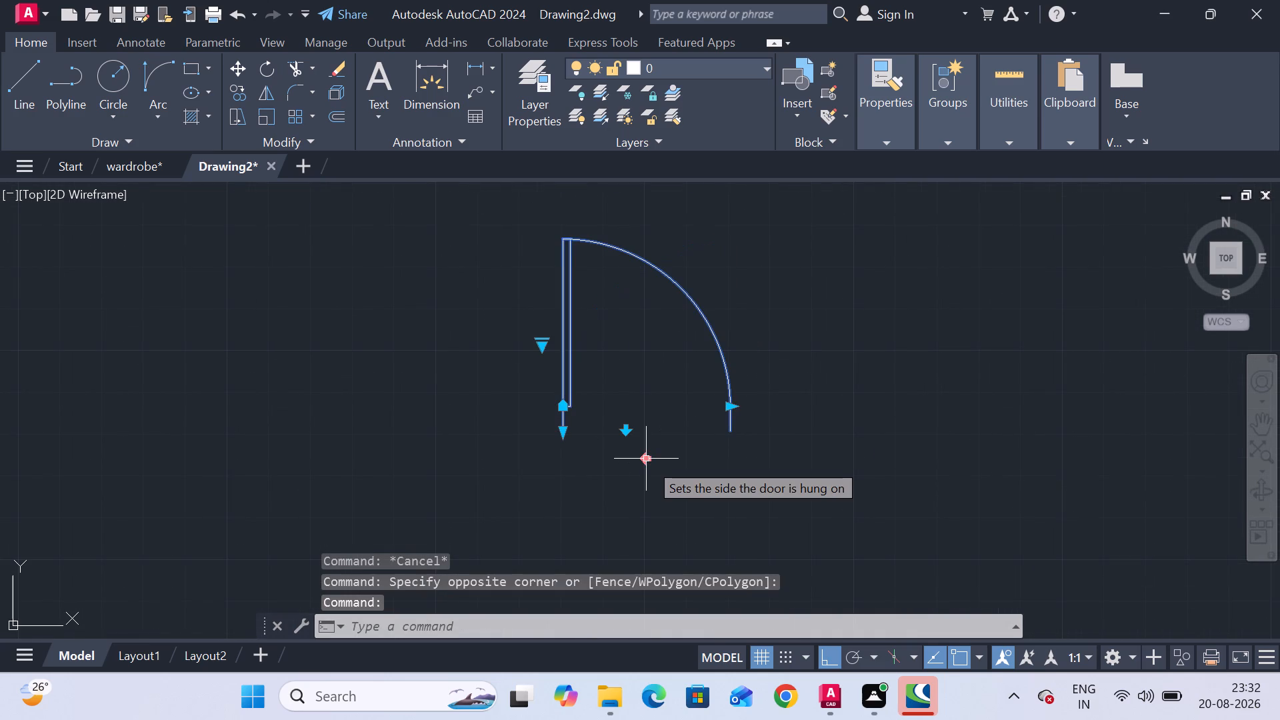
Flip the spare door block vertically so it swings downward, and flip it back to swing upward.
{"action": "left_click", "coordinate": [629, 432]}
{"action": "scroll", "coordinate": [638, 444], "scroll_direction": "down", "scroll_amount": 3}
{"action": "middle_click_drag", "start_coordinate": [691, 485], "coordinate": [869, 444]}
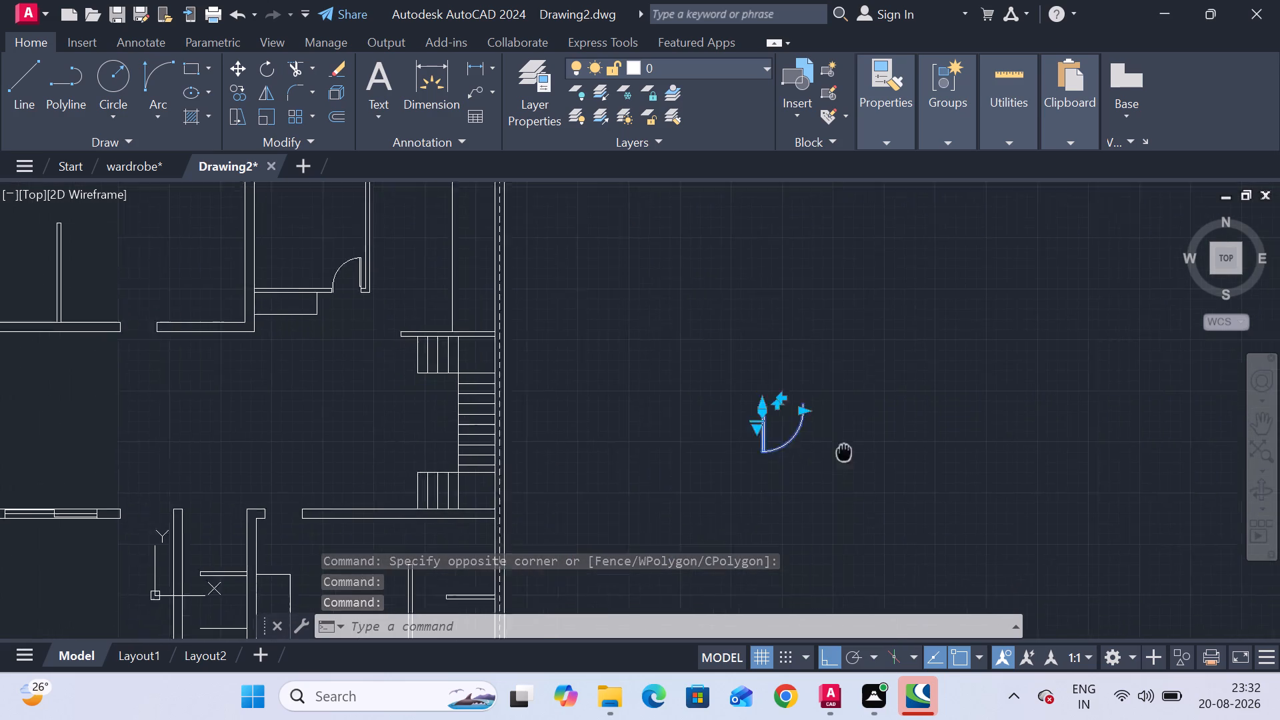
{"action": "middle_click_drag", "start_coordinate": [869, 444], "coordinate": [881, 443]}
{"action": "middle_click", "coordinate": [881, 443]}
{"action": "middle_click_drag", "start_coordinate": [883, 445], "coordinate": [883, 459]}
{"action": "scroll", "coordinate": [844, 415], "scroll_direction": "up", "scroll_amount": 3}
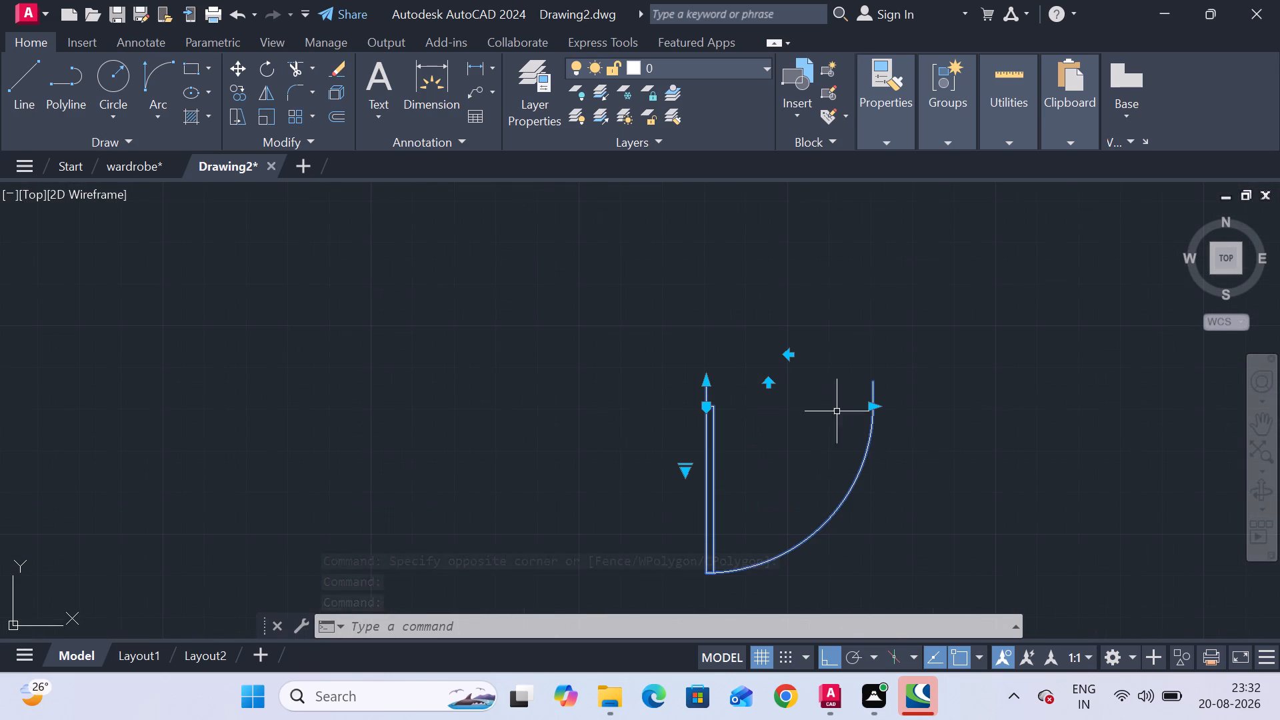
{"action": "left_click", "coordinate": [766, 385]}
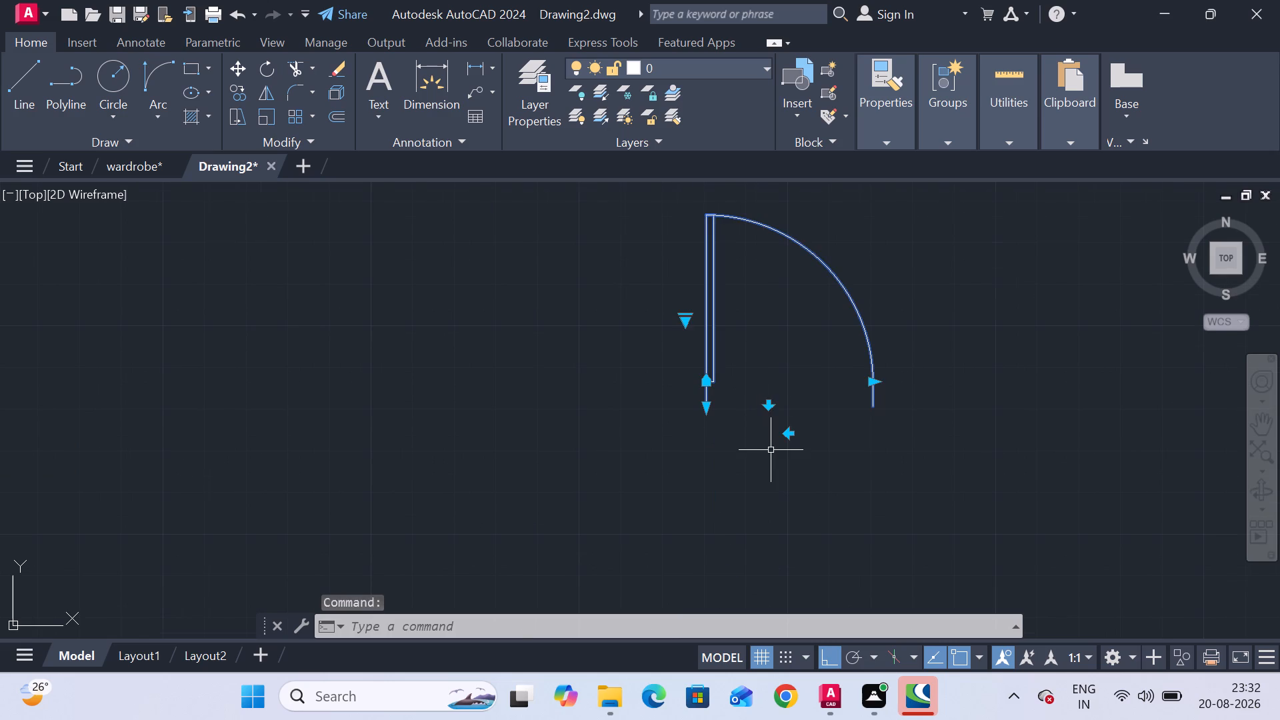
Copy the spare door block from its hinge-side frame line's lower end to the lower left corner of the upper left room's wall opening.
{"action": "scroll", "coordinate": [772, 451], "scroll_direction": "down", "scroll_amount": 2}
{"action": "scroll", "coordinate": [768, 437], "scroll_direction": "up", "scroll_amount": 4}
{"action": "right_click", "coordinate": [695, 410]}
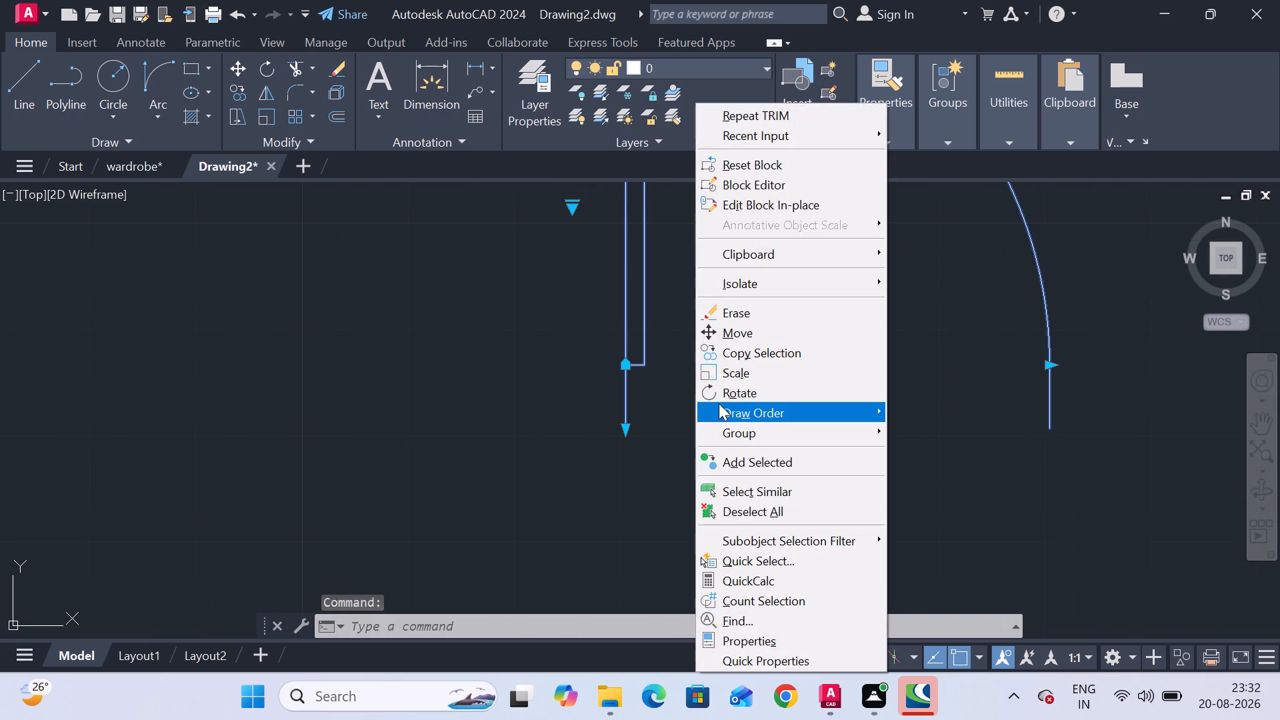
{"action": "left_click", "coordinate": [765, 353]}
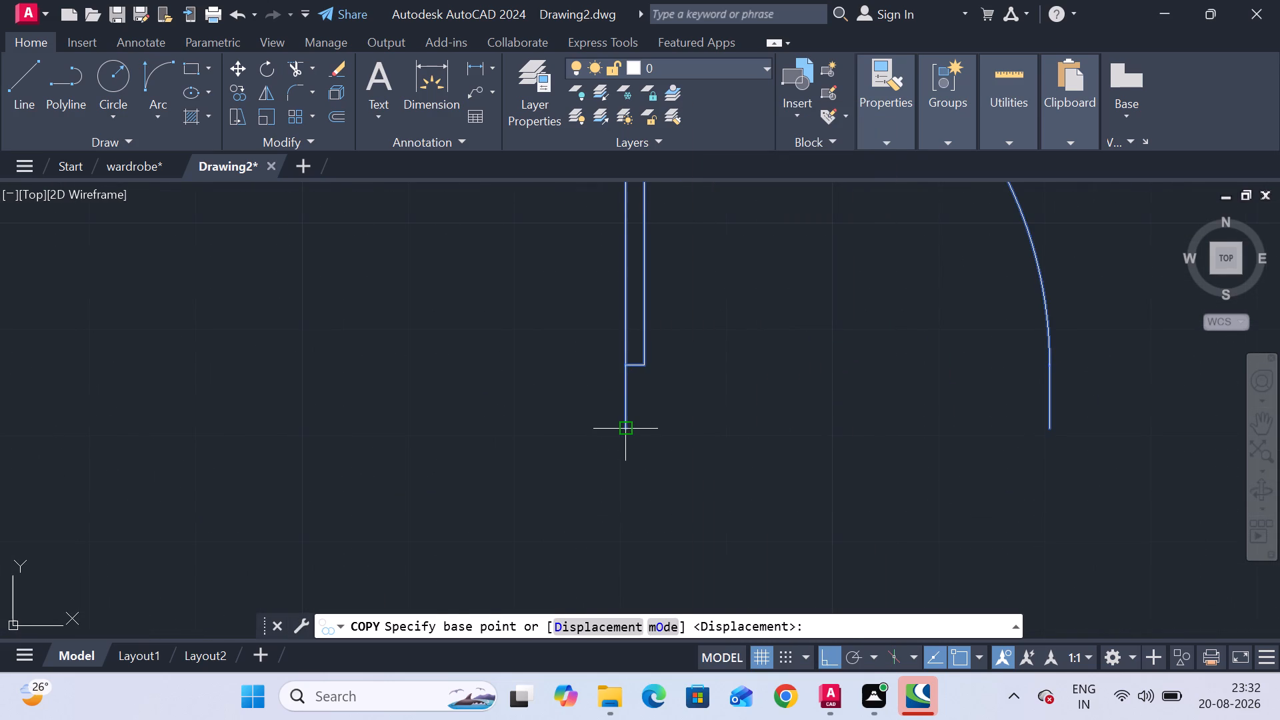
{"action": "left_click", "coordinate": [630, 427]}
{"action": "scroll", "coordinate": [501, 436], "scroll_direction": "down", "scroll_amount": 3}
{"action": "middle_click_drag", "start_coordinate": [501, 436], "coordinate": [915, 438]}
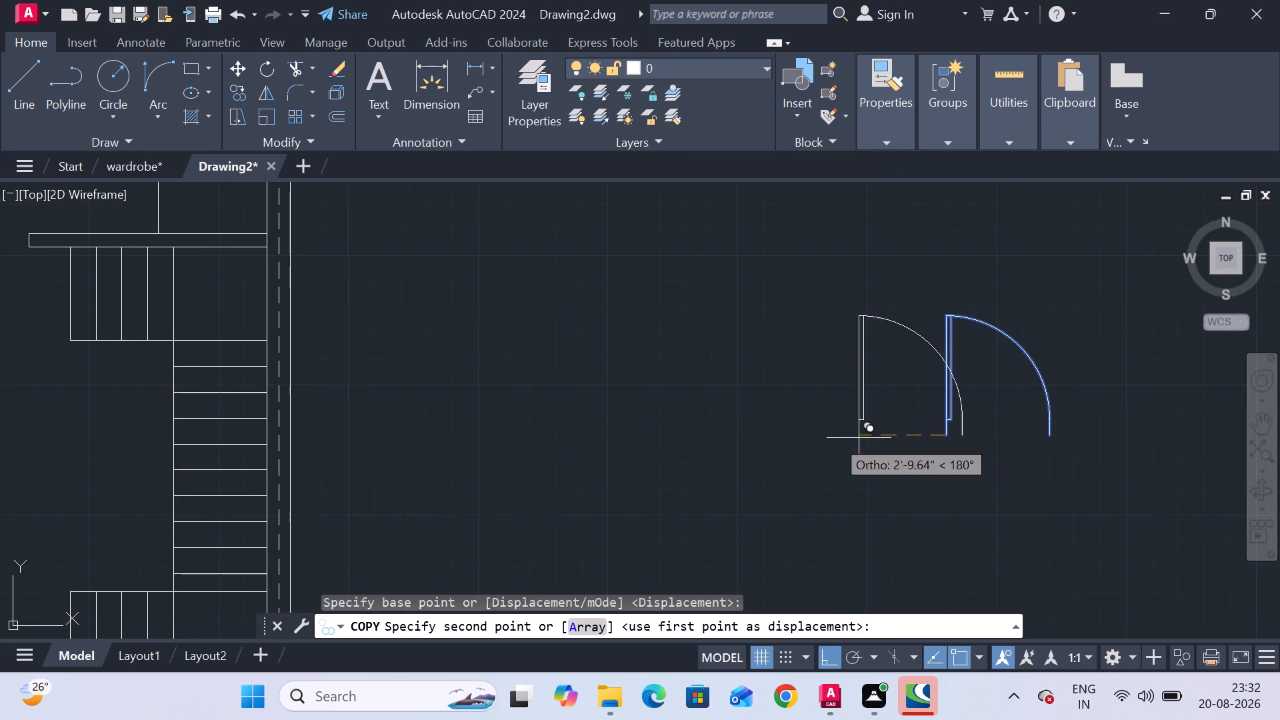
{"action": "key", "text": "F8"}
{"action": "scroll", "coordinate": [623, 443], "scroll_direction": "down", "scroll_amount": 2}
{"action": "middle_click_drag", "start_coordinate": [618, 443], "coordinate": [683, 427]}
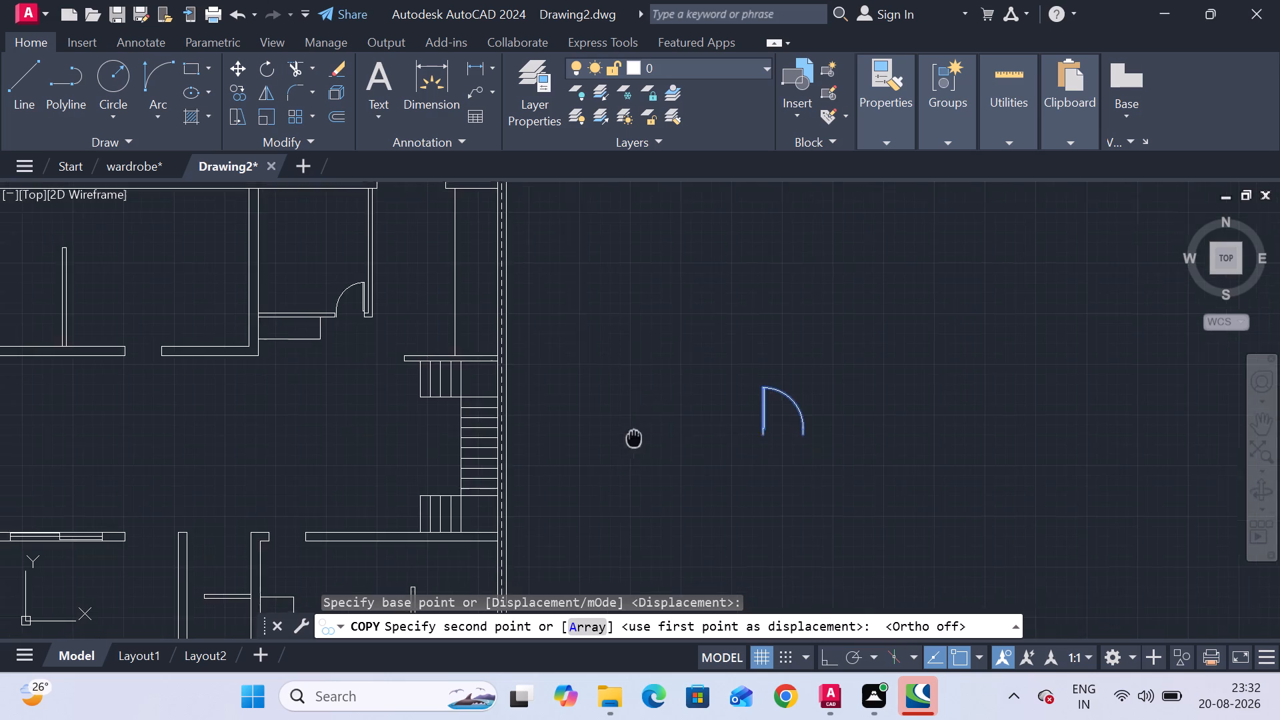
{"action": "middle_click_drag", "start_coordinate": [683, 427], "coordinate": [786, 409]}
{"action": "middle_click_drag", "start_coordinate": [349, 298], "coordinate": [899, 363]}
{"action": "scroll", "coordinate": [857, 383], "scroll_direction": "up", "scroll_amount": 1}
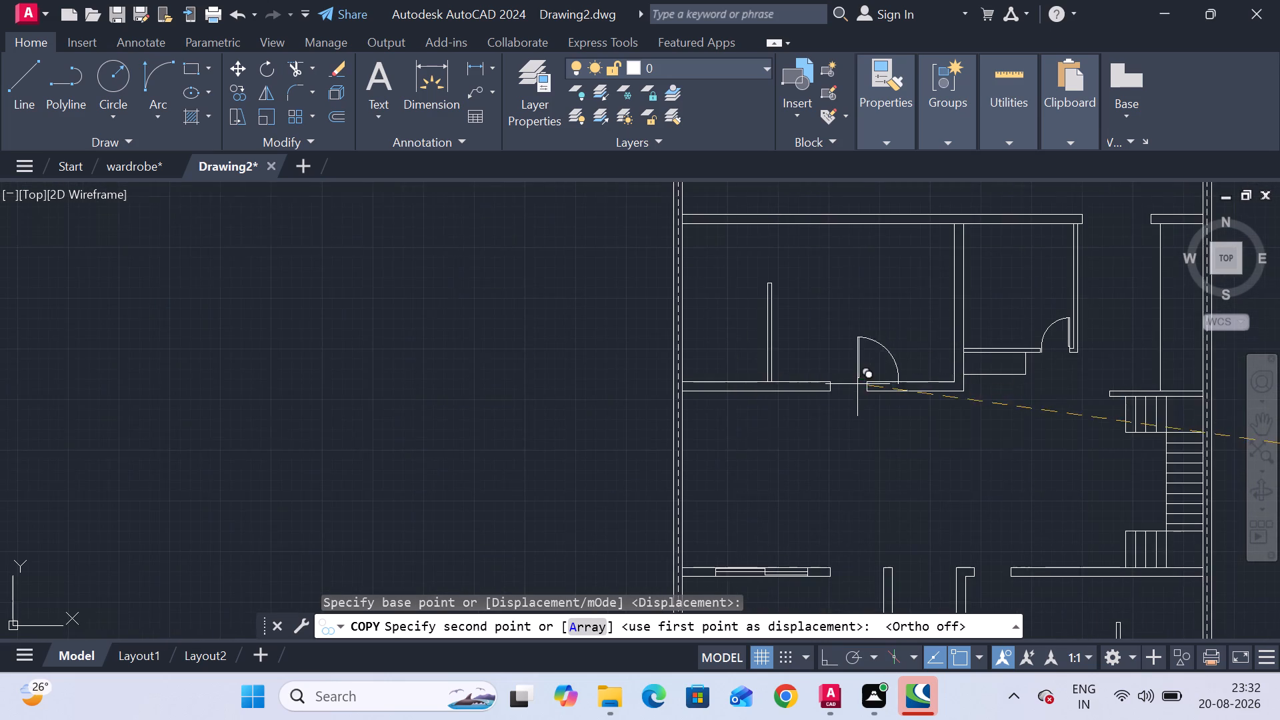
{"action": "scroll", "coordinate": [855, 383], "scroll_direction": "up", "scroll_amount": 3}
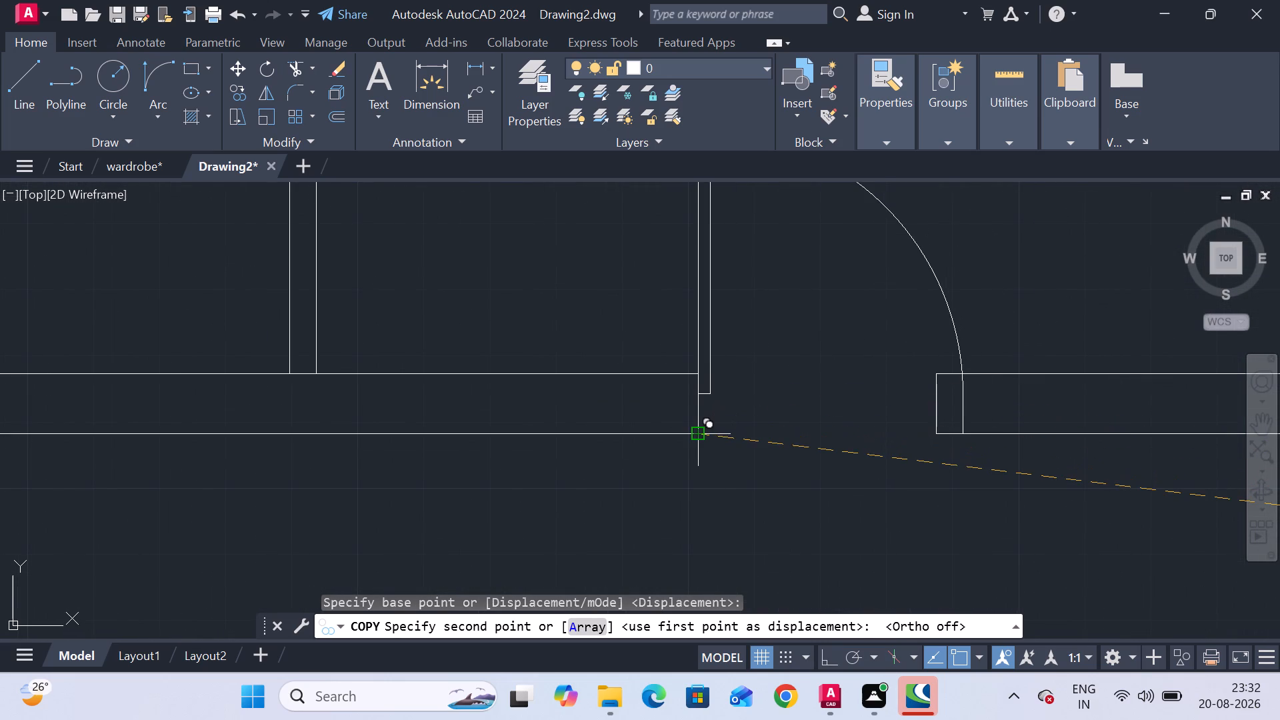
{"action": "left_click", "coordinate": [701, 430]}
{"action": "key", "text": "Escape"}
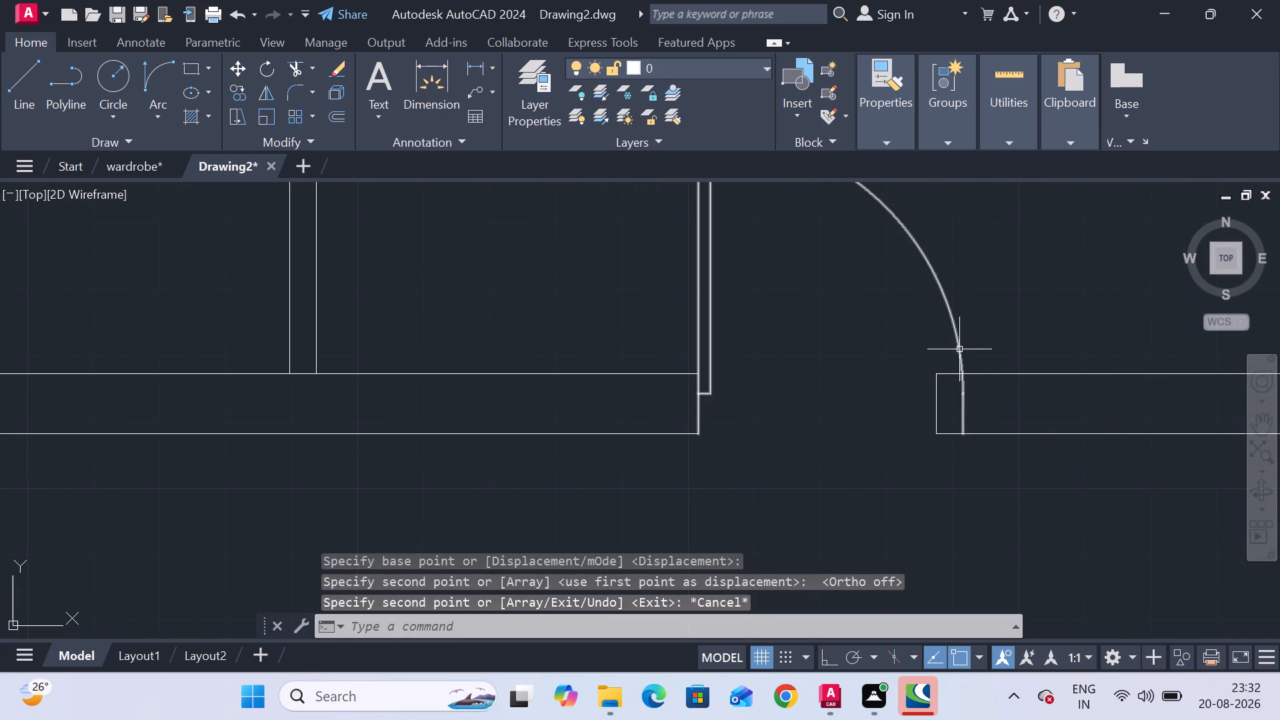
Resize the copied door block's width so its latch side meets the opening's right jamb.
{"action": "left_click", "coordinate": [960, 349]}
{"action": "left_click", "coordinate": [967, 393]}
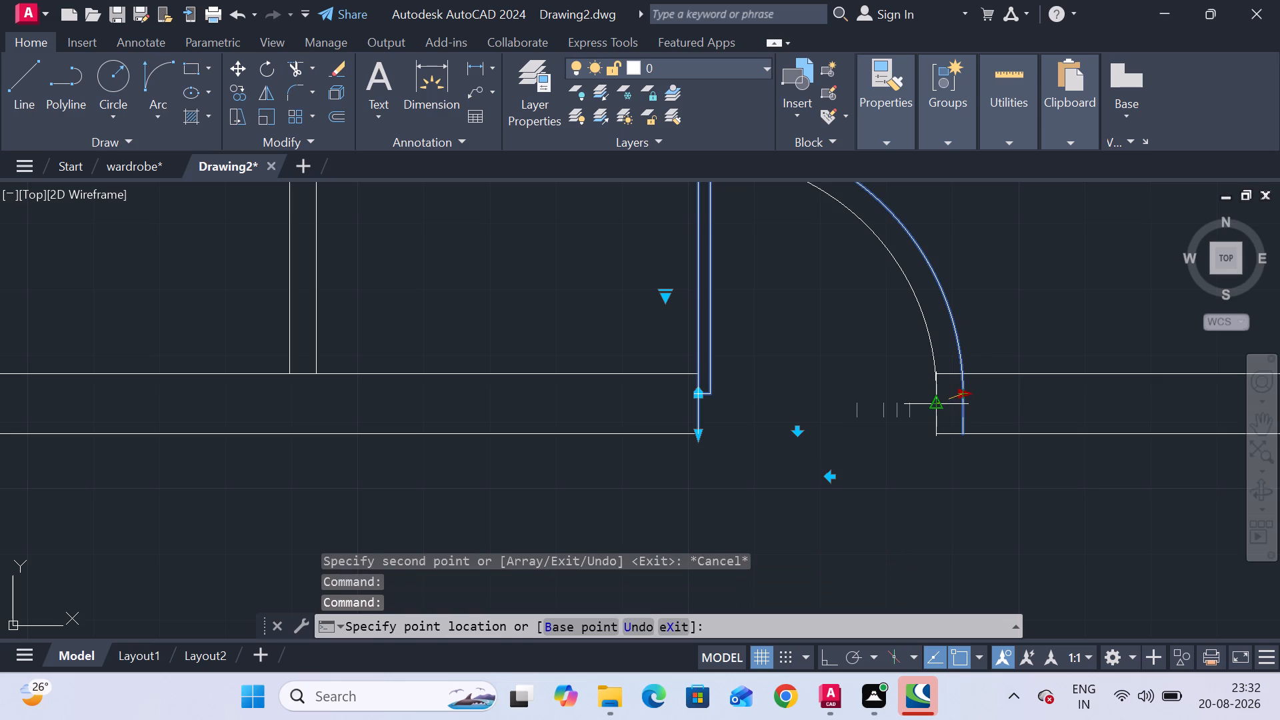
{"action": "left_click", "coordinate": [939, 407]}
{"action": "key", "text": "Escape"}
In the upper left room, draw a line from the upper wall's lower face straight down near the left wall, and right to the short partition.
{"action": "scroll", "coordinate": [996, 421], "scroll_direction": "down", "scroll_amount": 2}
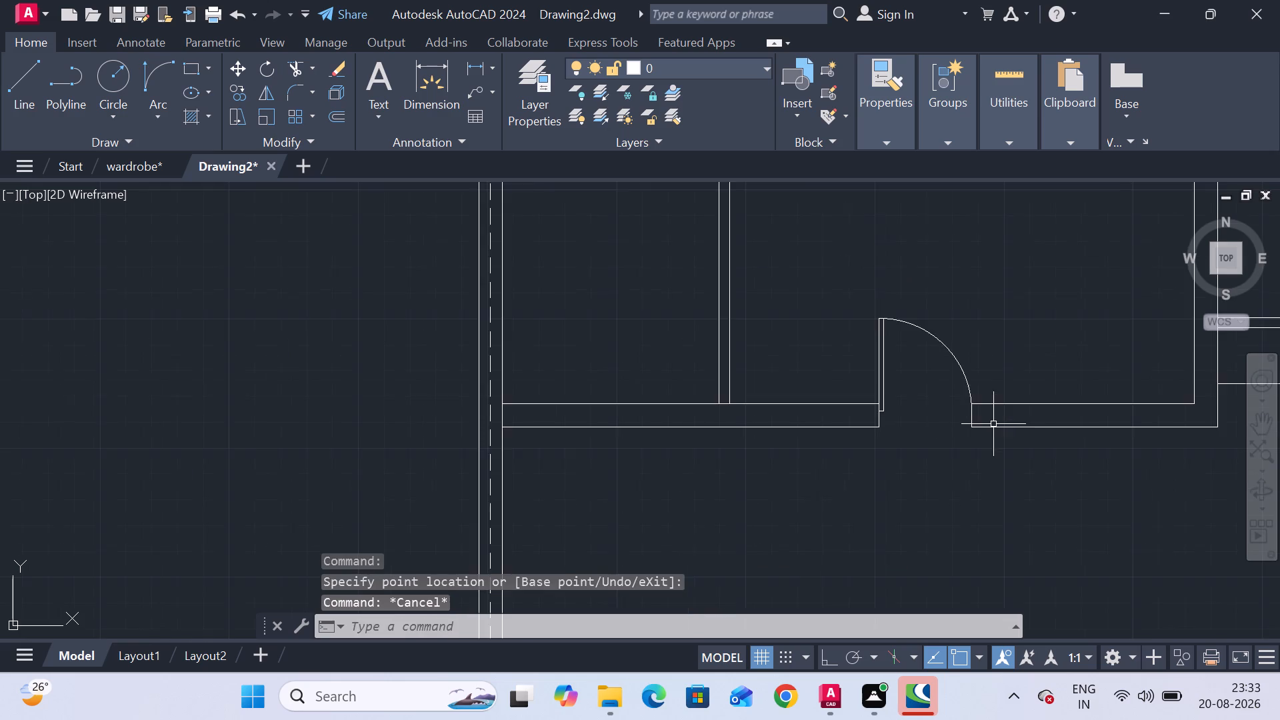
{"action": "scroll", "coordinate": [993, 425], "scroll_direction": "down", "scroll_amount": 1}
{"action": "middle_click_drag", "start_coordinate": [993, 426], "coordinate": [639, 399]}
{"action": "scroll", "coordinate": [805, 411], "scroll_direction": "down", "scroll_amount": 1}
{"action": "middle_click_drag", "start_coordinate": [842, 423], "coordinate": [618, 439]}
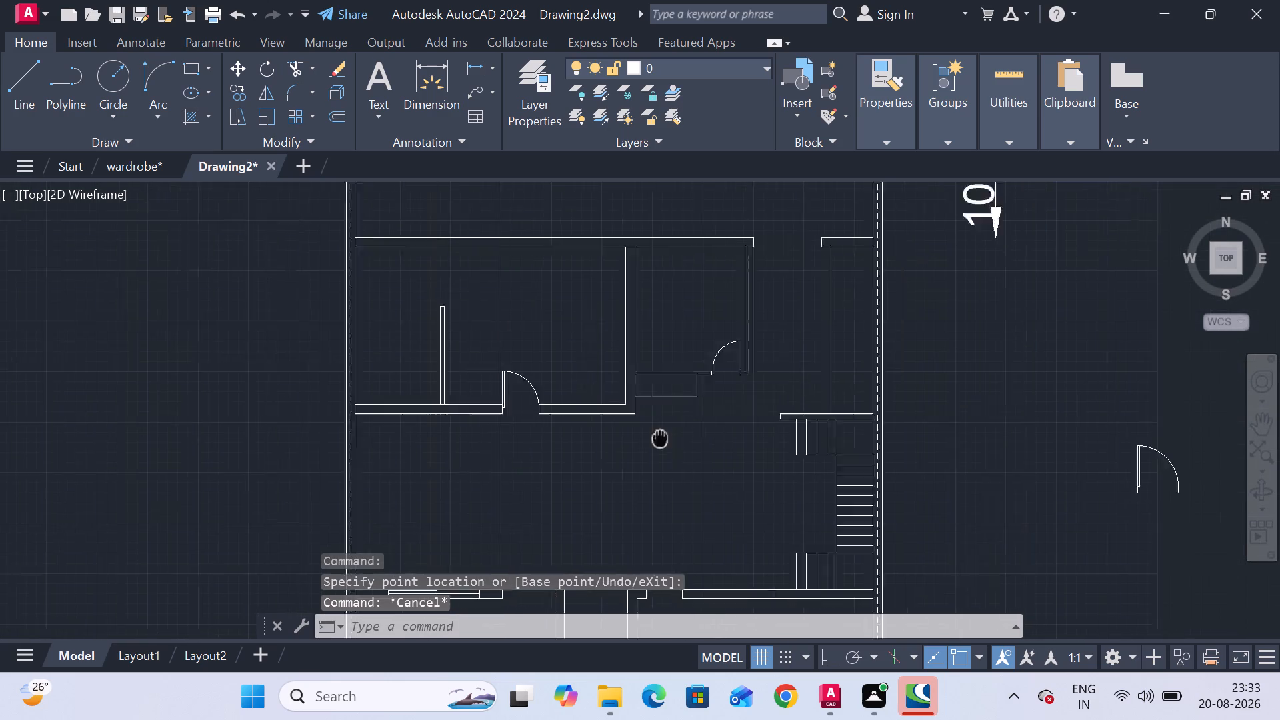
{"action": "middle_click_drag", "start_coordinate": [618, 439], "coordinate": [581, 439]}
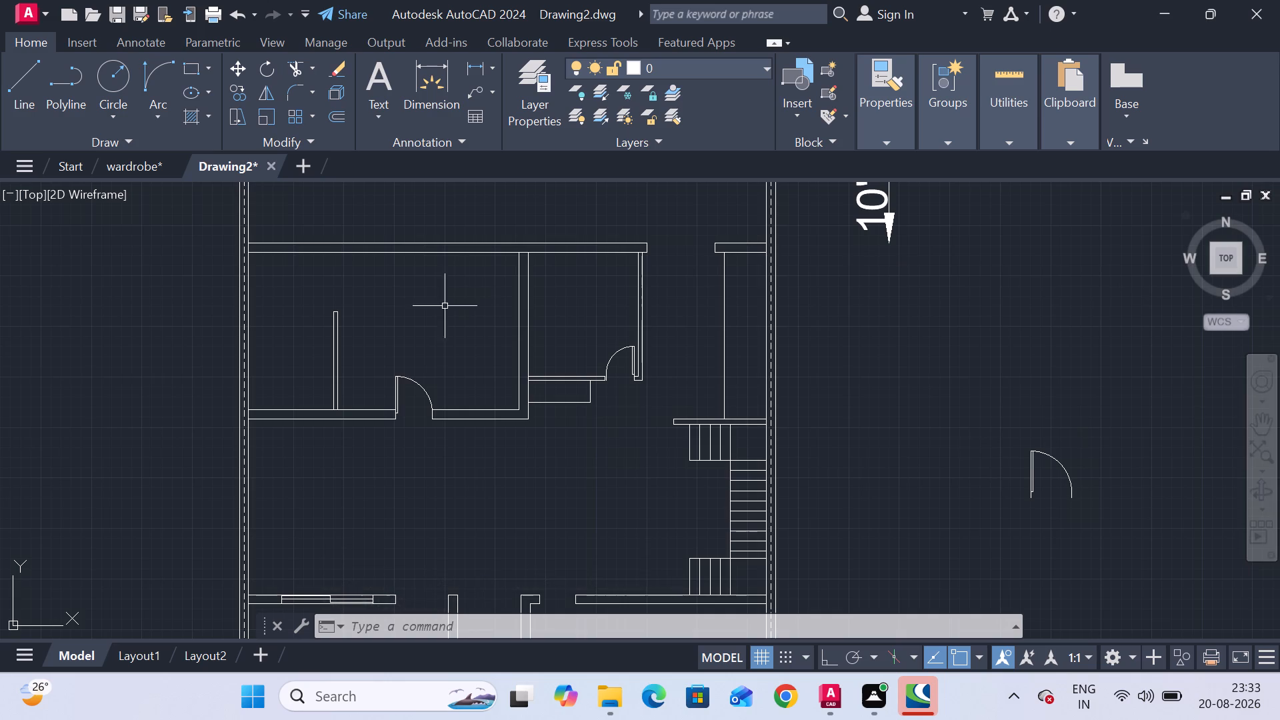
{"action": "middle_click_drag", "start_coordinate": [371, 309], "coordinate": [531, 397]}
{"action": "scroll", "coordinate": [528, 381], "scroll_direction": "up", "scroll_amount": 1}
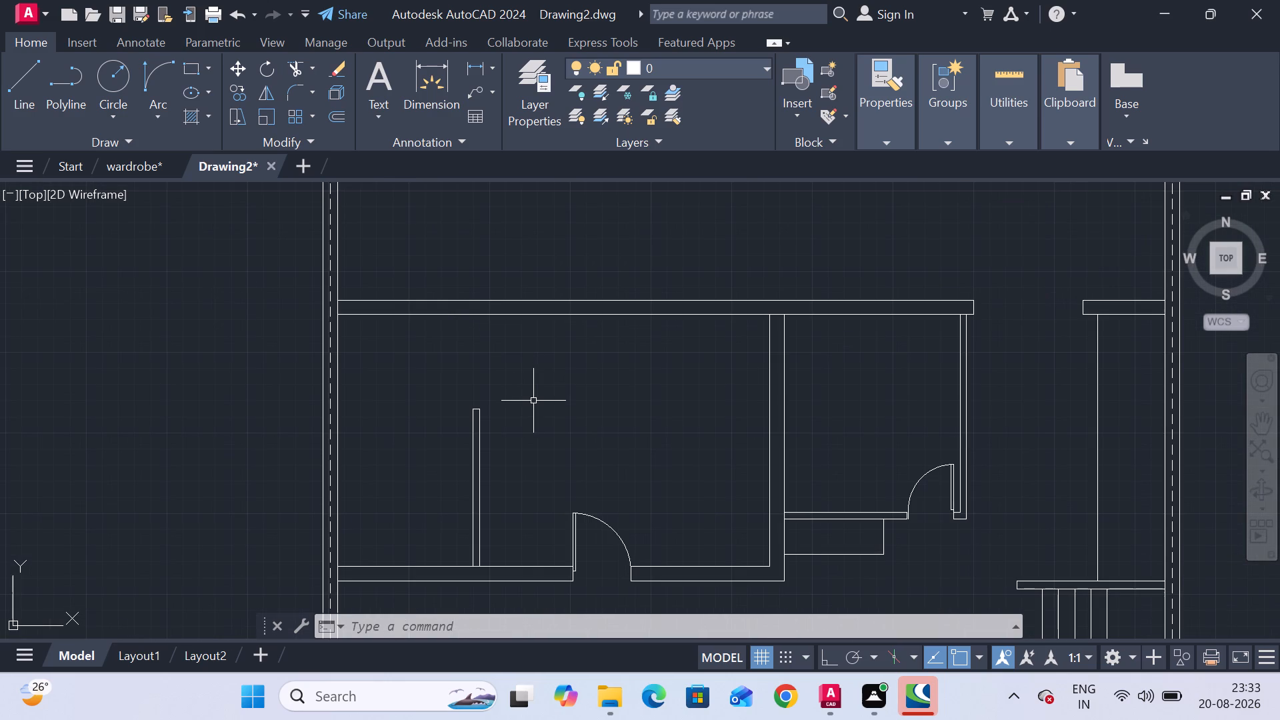
{"action": "middle_click_drag", "start_coordinate": [535, 401], "coordinate": [593, 351]}
{"action": "left_click", "coordinate": [23, 79]}
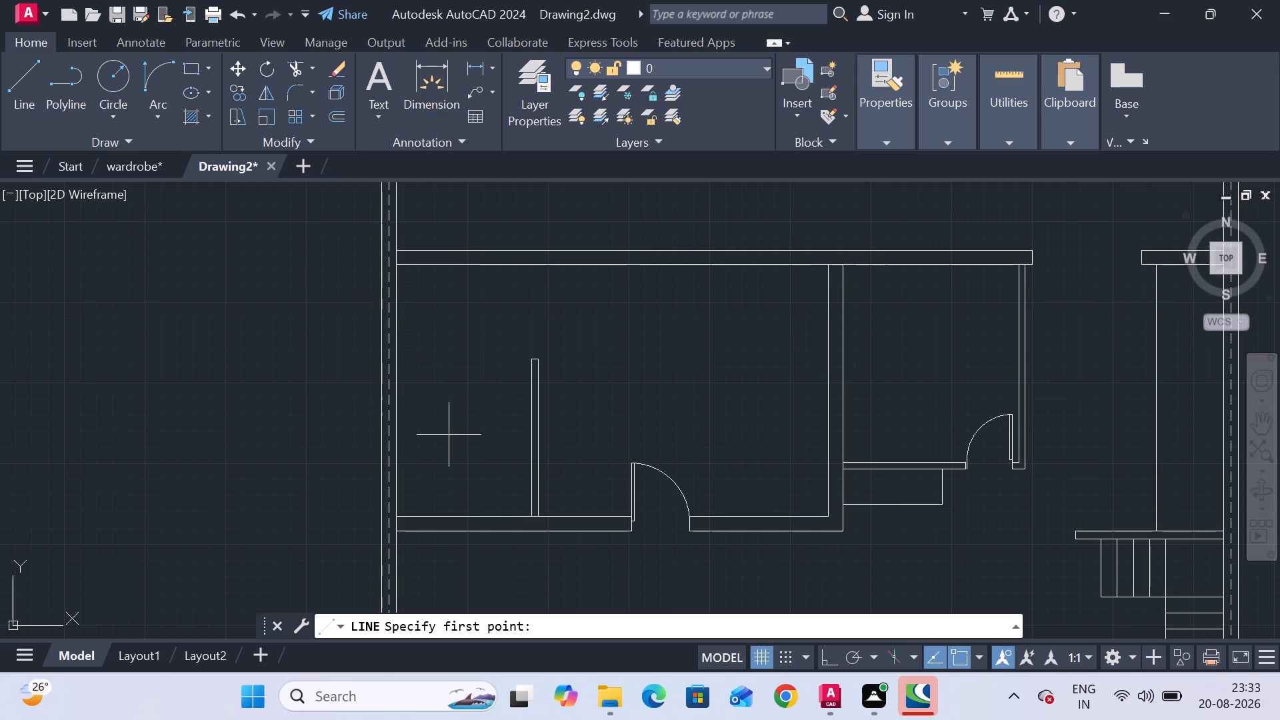
{"action": "left_click", "coordinate": [452, 264]}
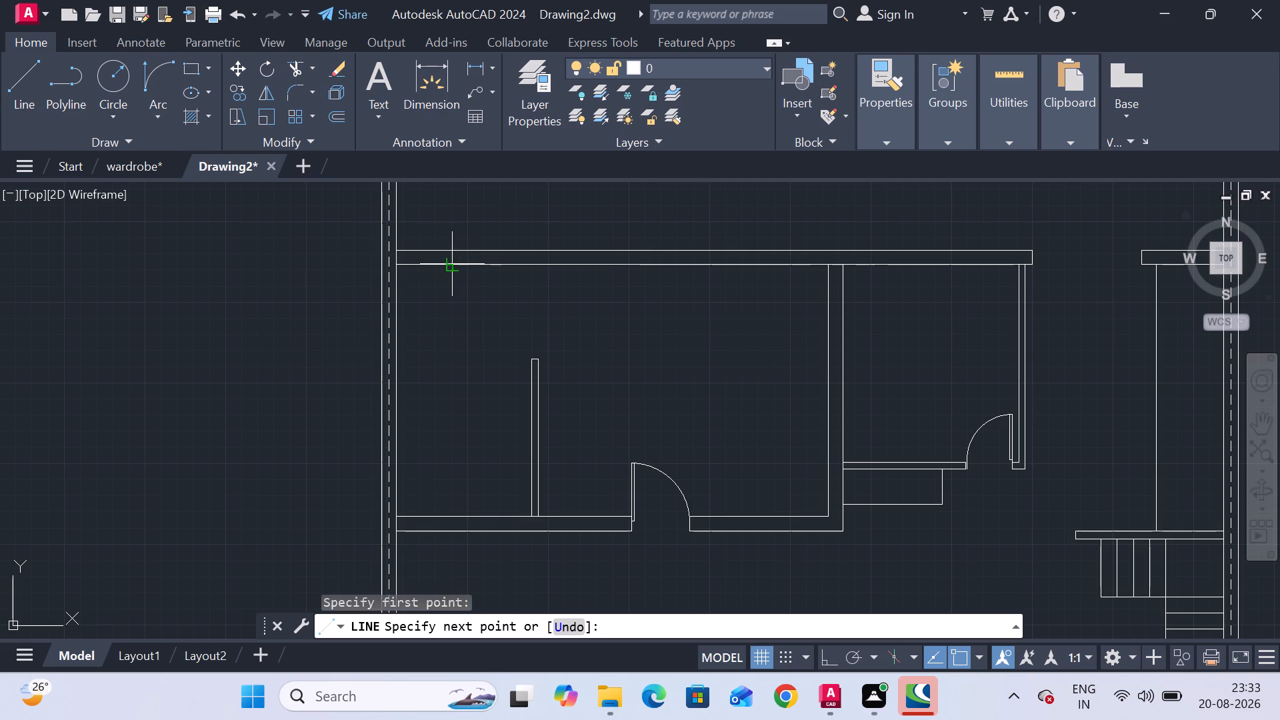
{"action": "key", "text": "F8"}
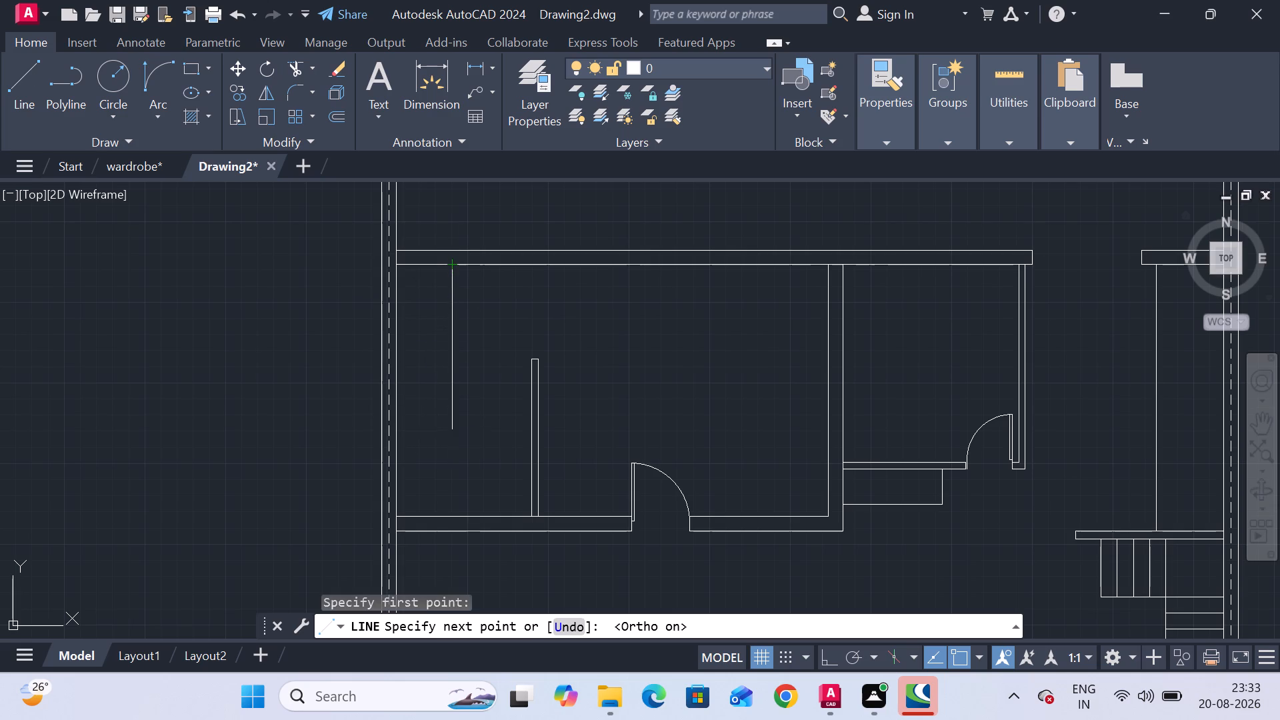
{"action": "left_click", "coordinate": [452, 485]}
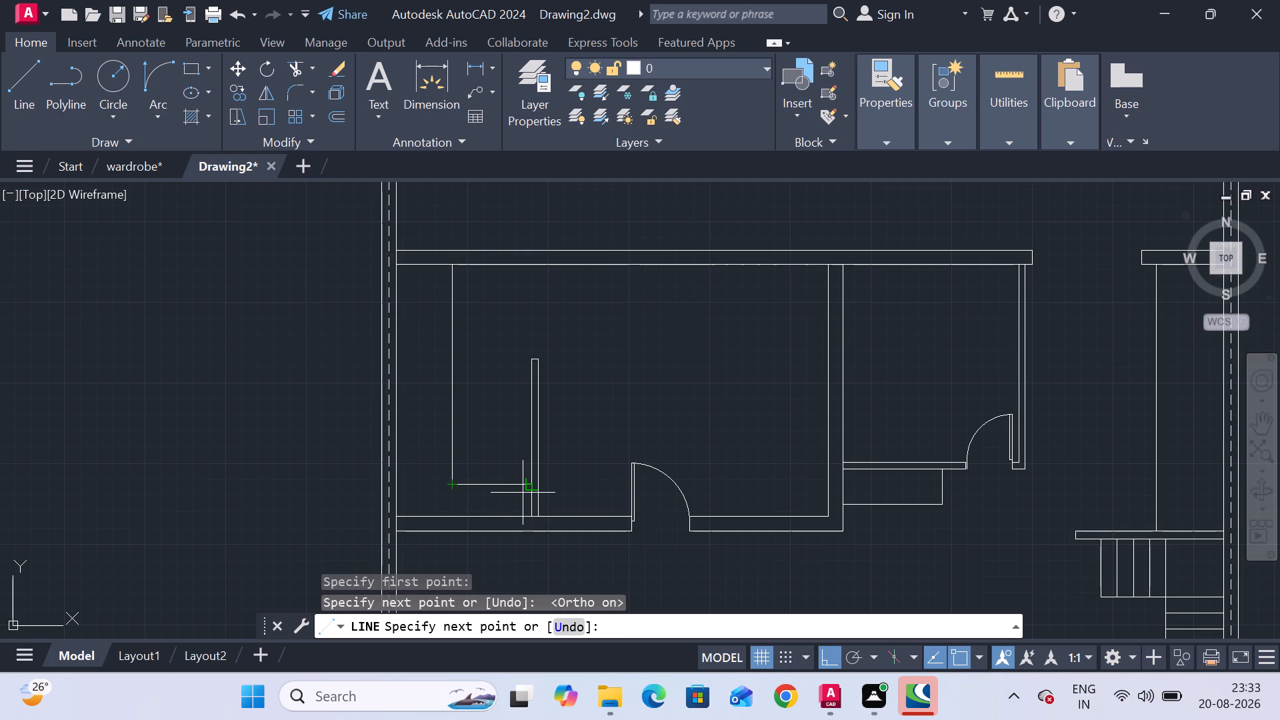
{"action": "left_click", "coordinate": [531, 483]}
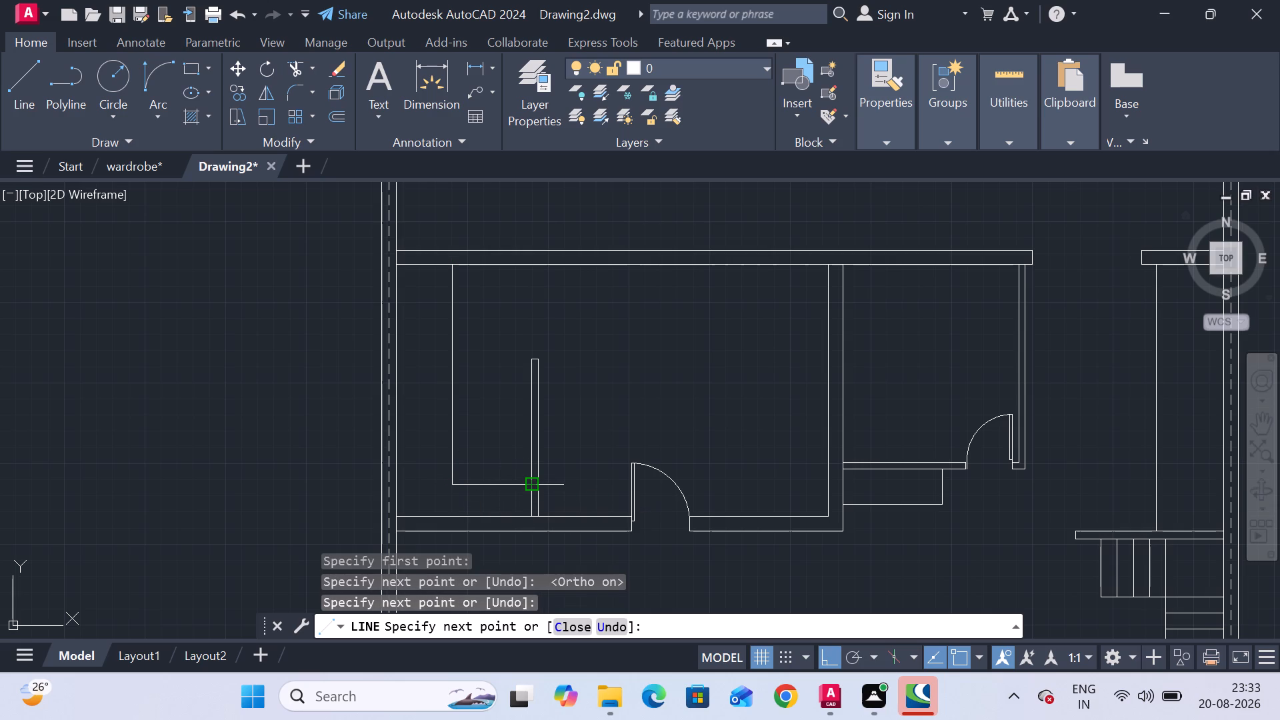
{"action": "key", "text": "Escape"}
{"action": "key", "text": "Escape"}
{"action": "key", "text": "Escape"}
{"action": "key", "text": "Escape"}
{"action": "key", "text": "Escape"}
{"action": "key", "text": "Escape"}
{"action": "key", "text": "Escape"}
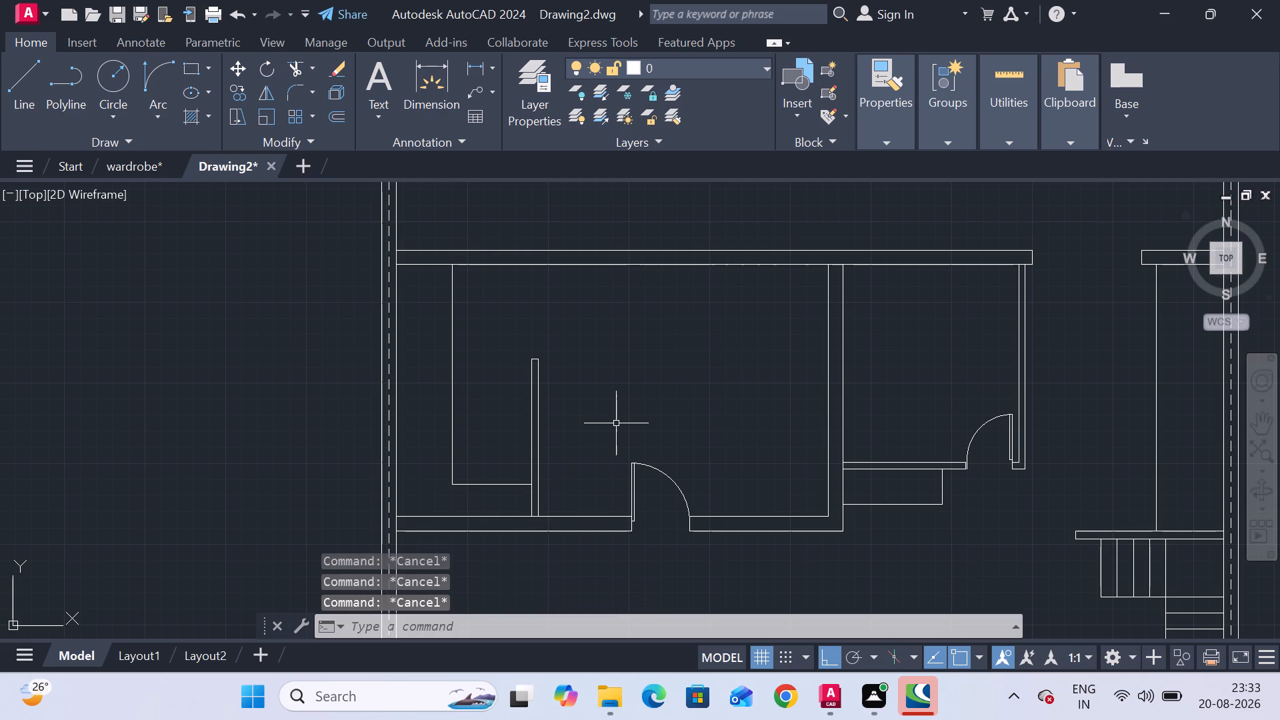
Draw a short vertical line across the upper horizontal wall, slightly right of the upper left room's new vertical line.
{"action": "left_click", "coordinate": [19, 100]}
{"action": "scroll", "coordinate": [481, 250], "scroll_direction": "up", "scroll_amount": 3}
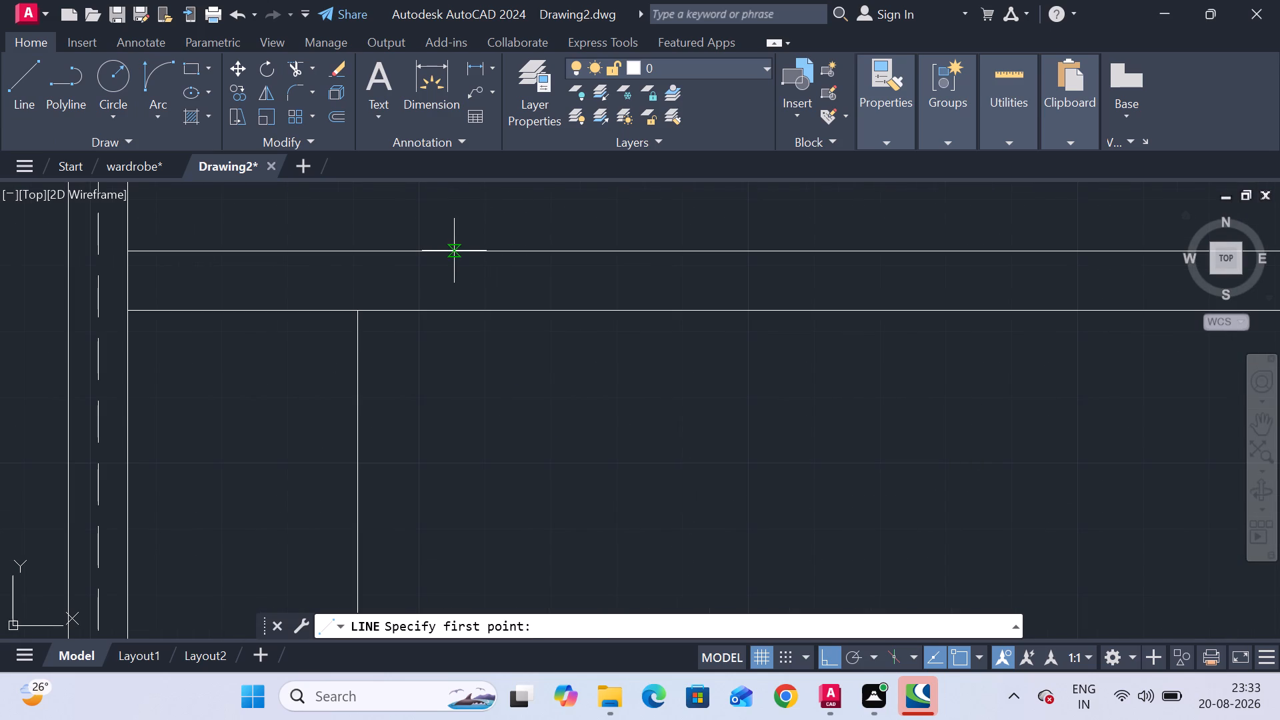
{"action": "left_click", "coordinate": [455, 251]}
{"action": "left_click", "coordinate": [455, 309]}
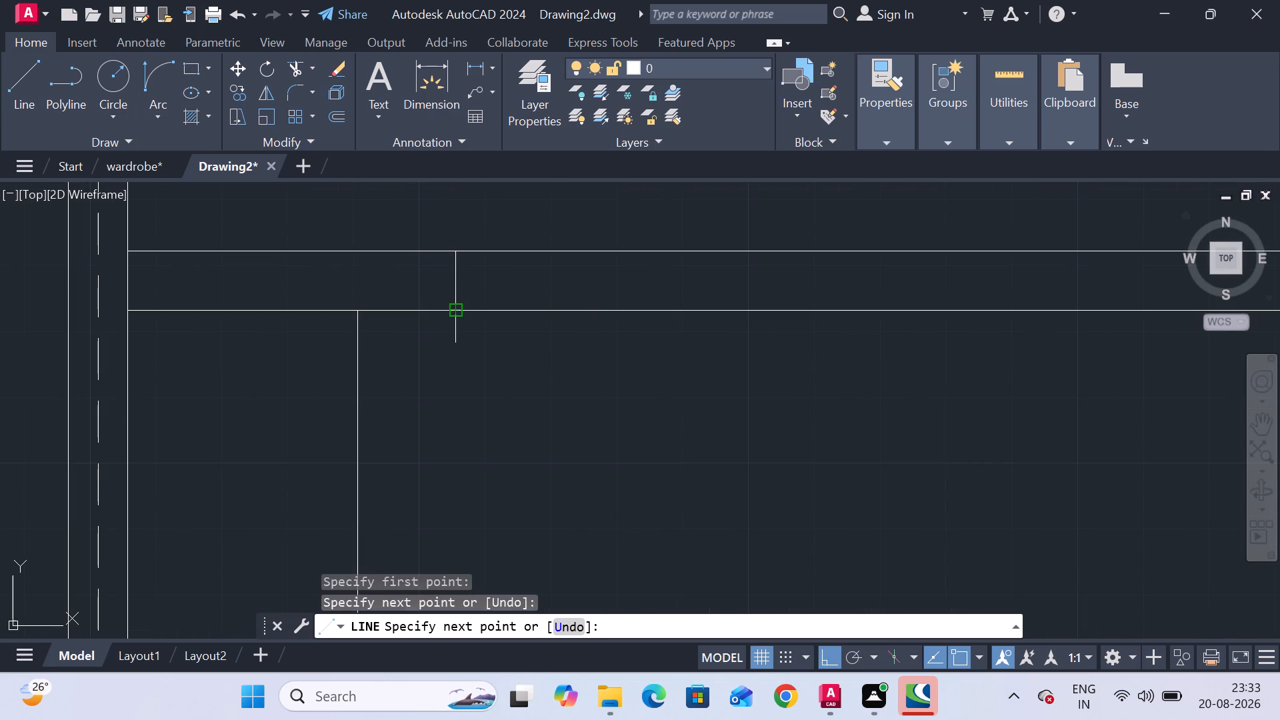
{"action": "key", "text": "Escape"}
{"action": "scroll", "coordinate": [504, 365], "scroll_direction": "down", "scroll_amount": 3}
{"action": "middle_click_drag", "start_coordinate": [603, 409], "coordinate": [557, 368]}
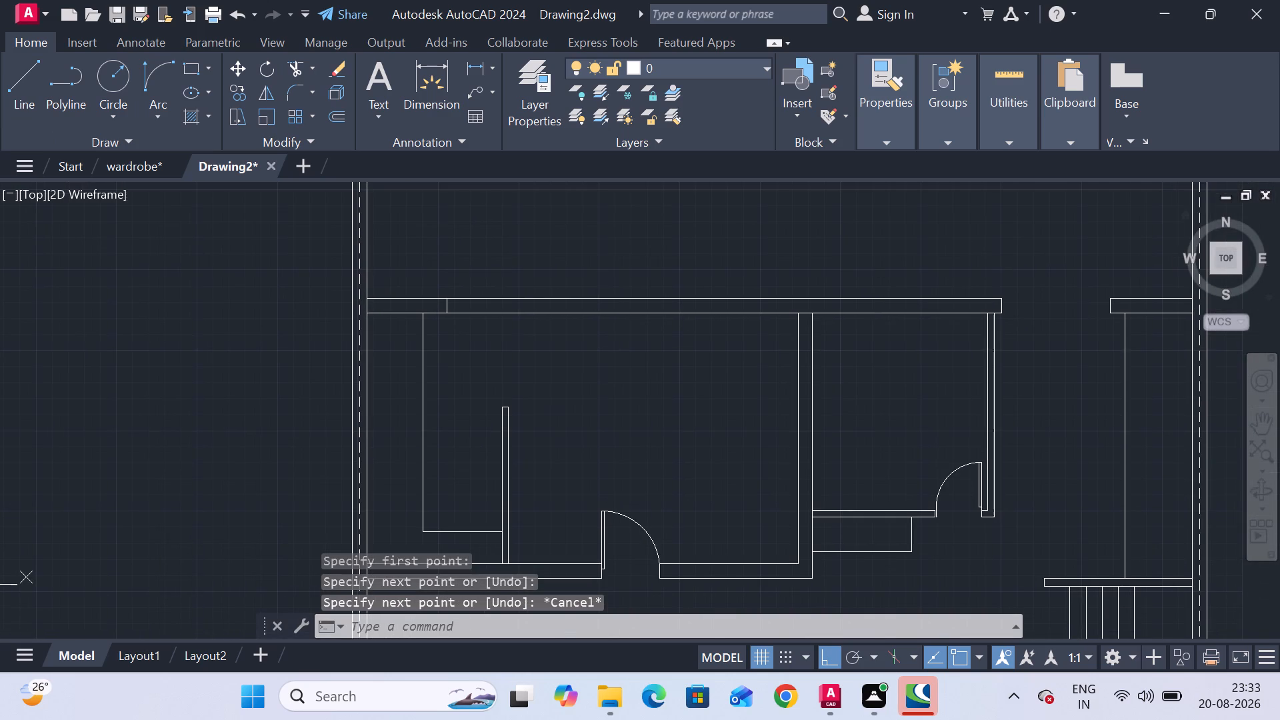
Draw a connected line down across the upper horizontal wall, right along its lower face and back up to its upper face.
{"action": "left_click", "coordinate": [20, 93]}
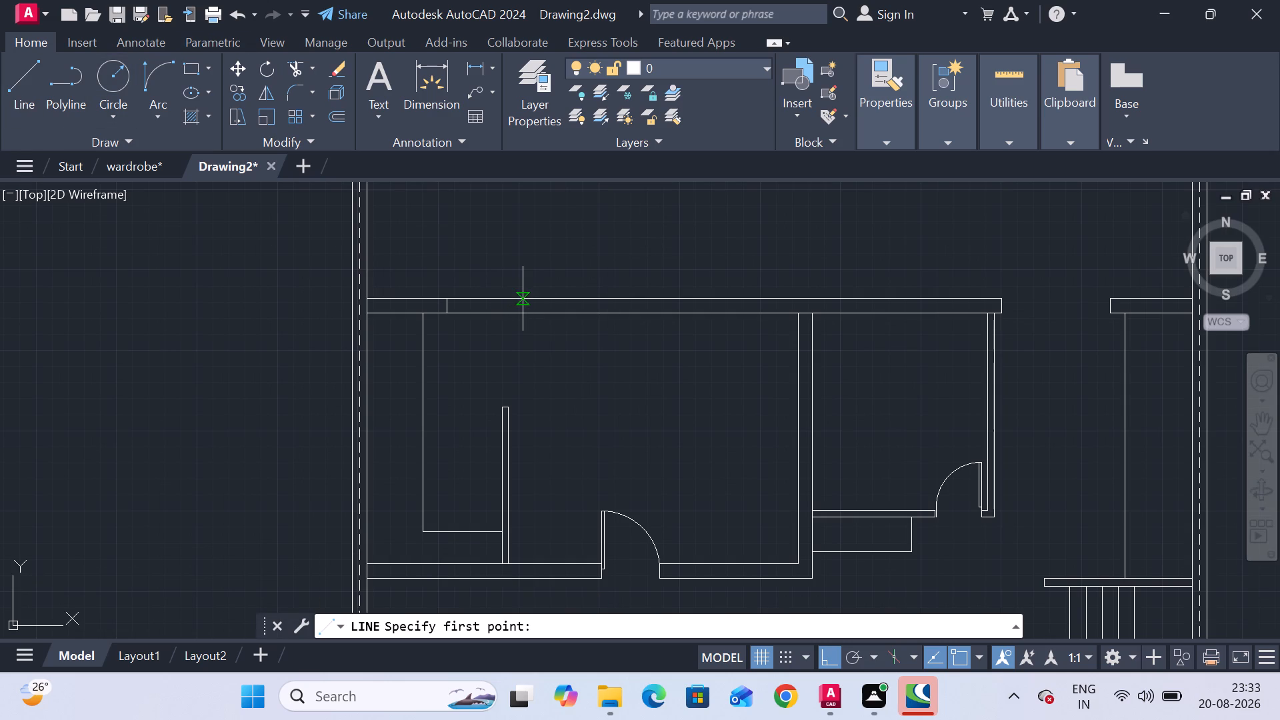
{"action": "scroll", "coordinate": [499, 294], "scroll_direction": "up", "scroll_amount": 3}
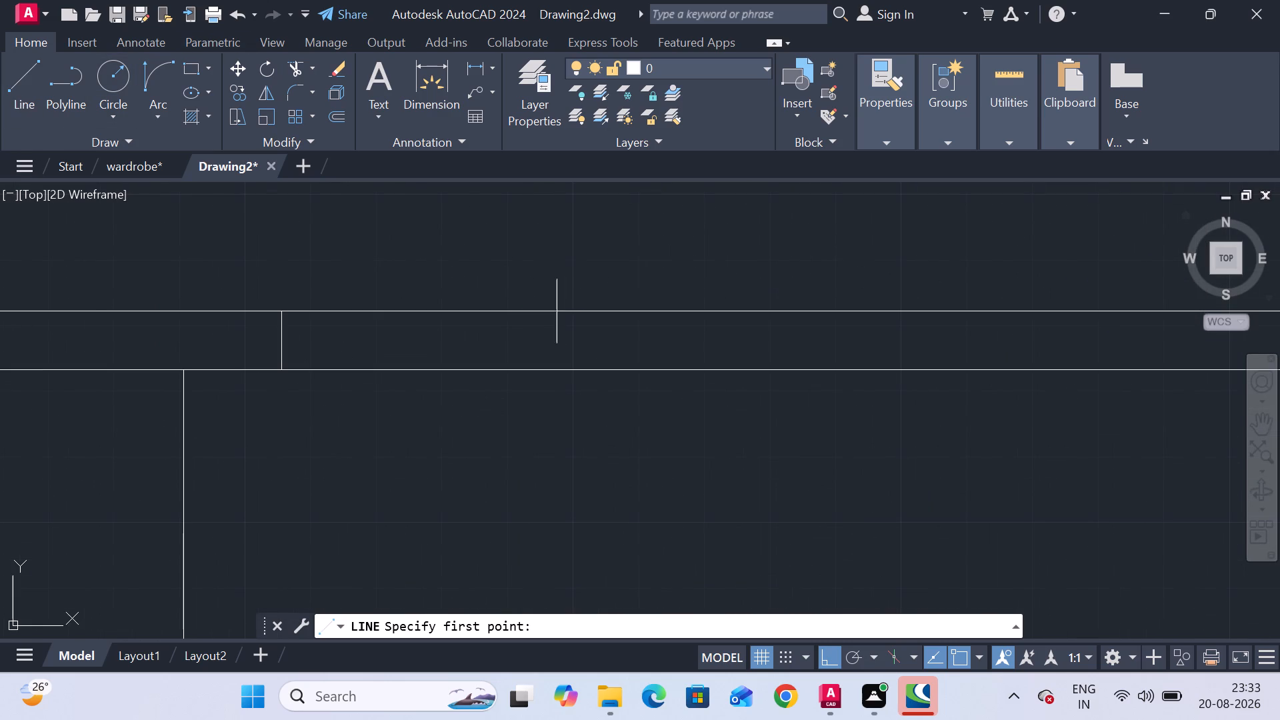
{"action": "left_click", "coordinate": [573, 310]}
{"action": "left_click", "coordinate": [575, 365]}
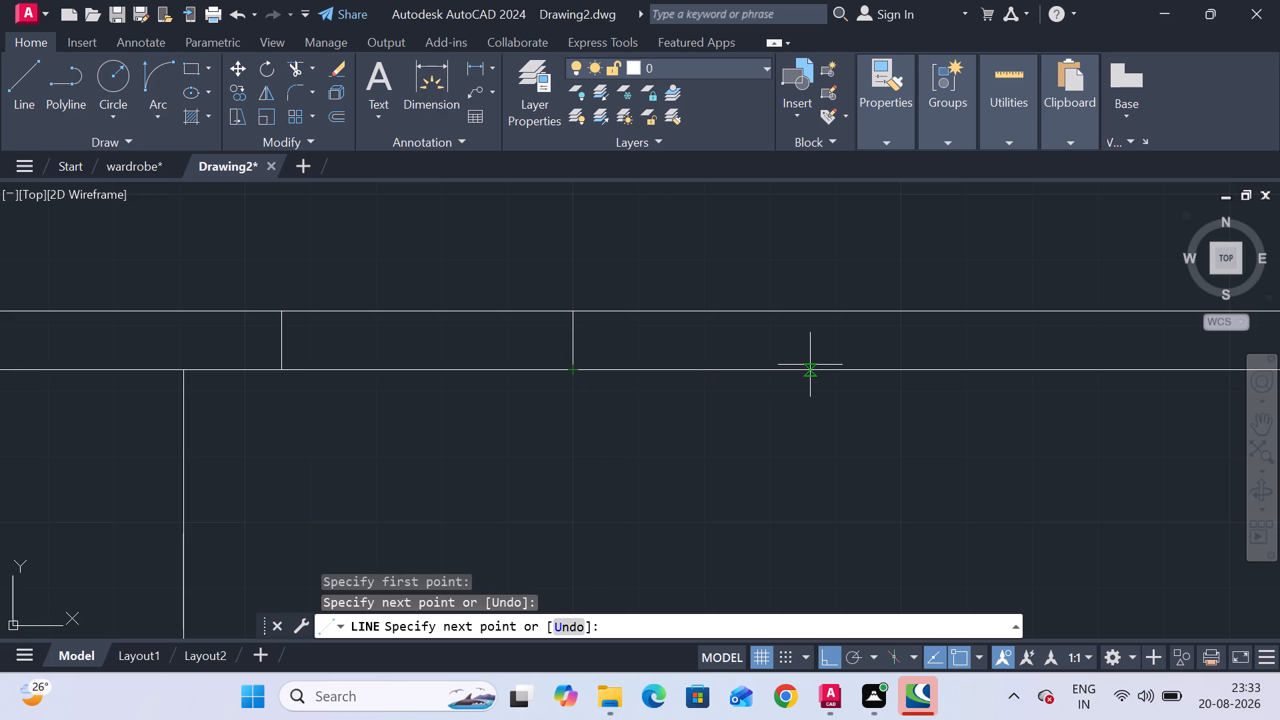
{"action": "scroll", "coordinate": [826, 365], "scroll_direction": "down", "scroll_amount": 1}
{"action": "left_click", "coordinate": [872, 364]}
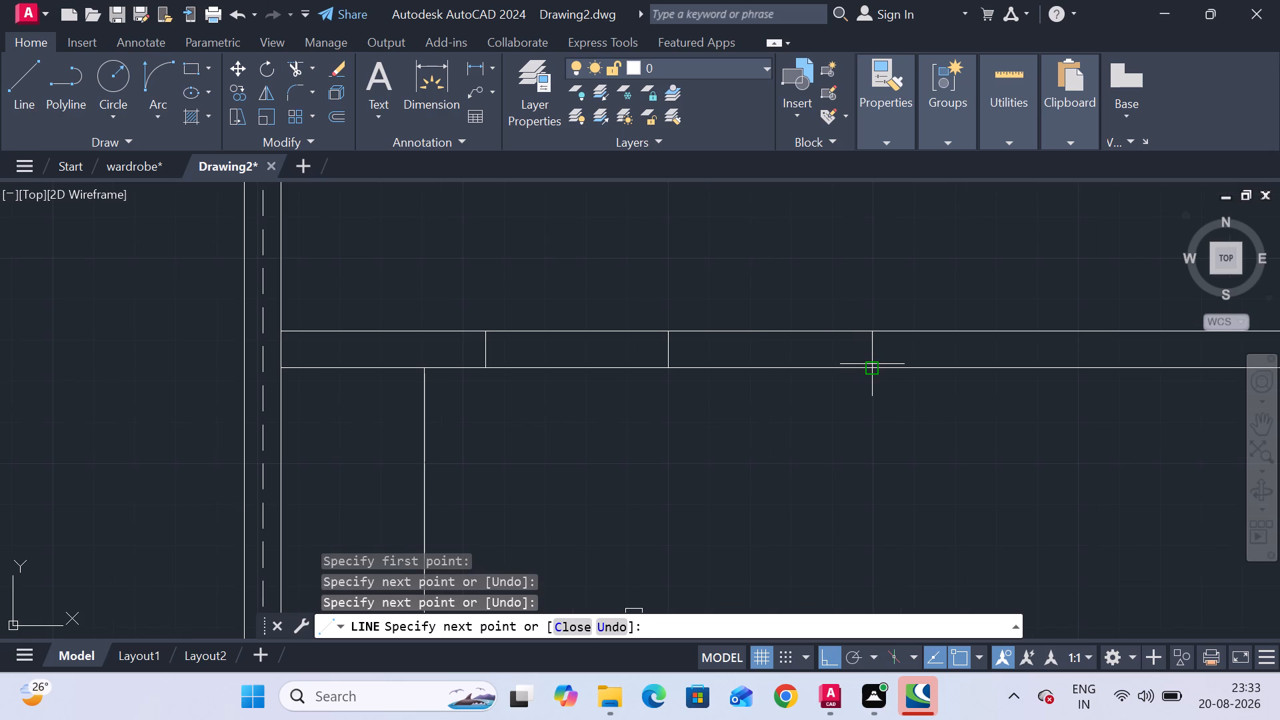
{"action": "left_click", "coordinate": [875, 331]}
{"action": "key", "text": "Escape"}
Trim both faces of the upper horizontal wall between its first two cross lines to form the upper left room's opening.
{"action": "scroll", "coordinate": [722, 428], "scroll_direction": "down", "scroll_amount": 2}
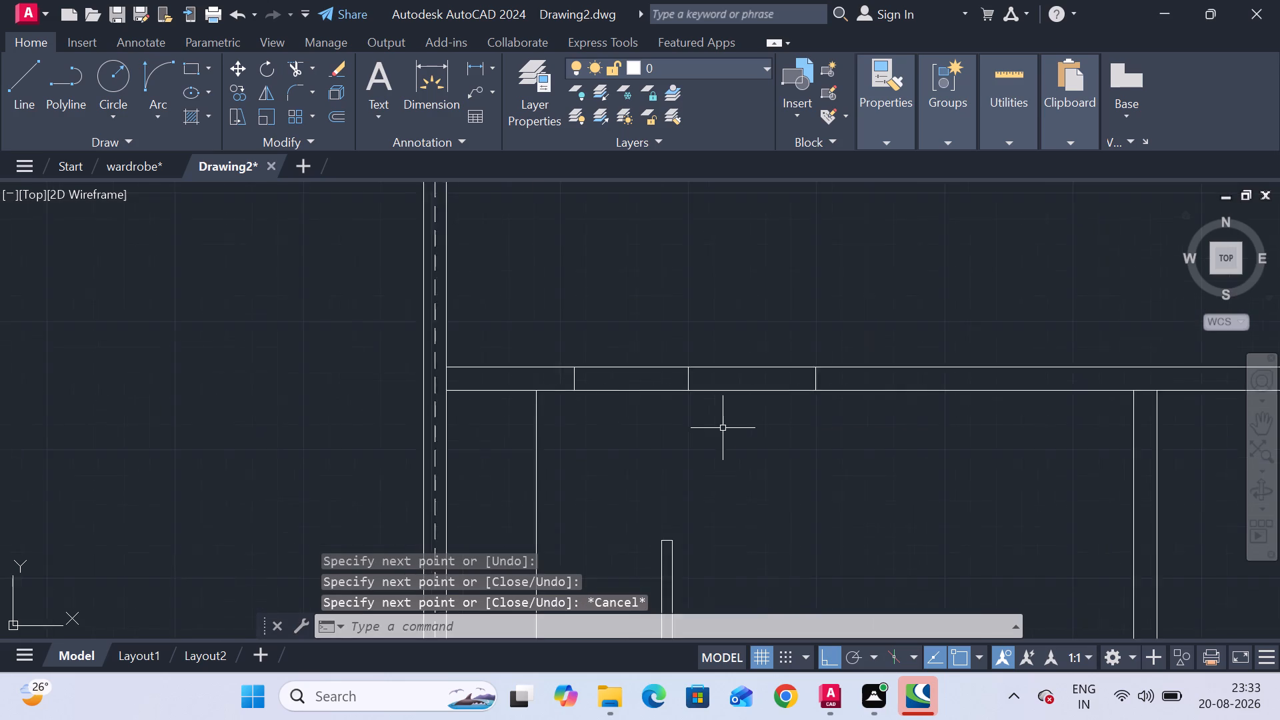
{"action": "middle_click_drag", "start_coordinate": [723, 428], "coordinate": [585, 419]}
{"action": "scroll", "coordinate": [513, 409], "scroll_direction": "up", "scroll_amount": 2}
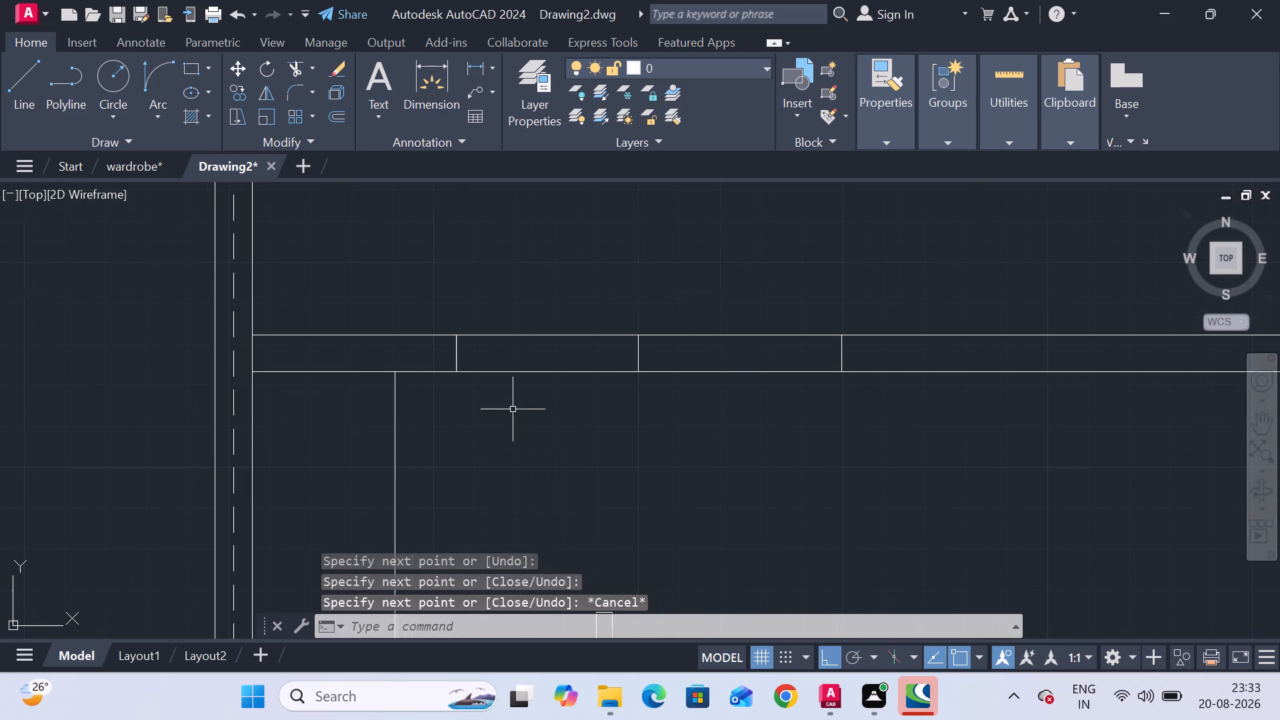
{"action": "left_click", "coordinate": [293, 64]}
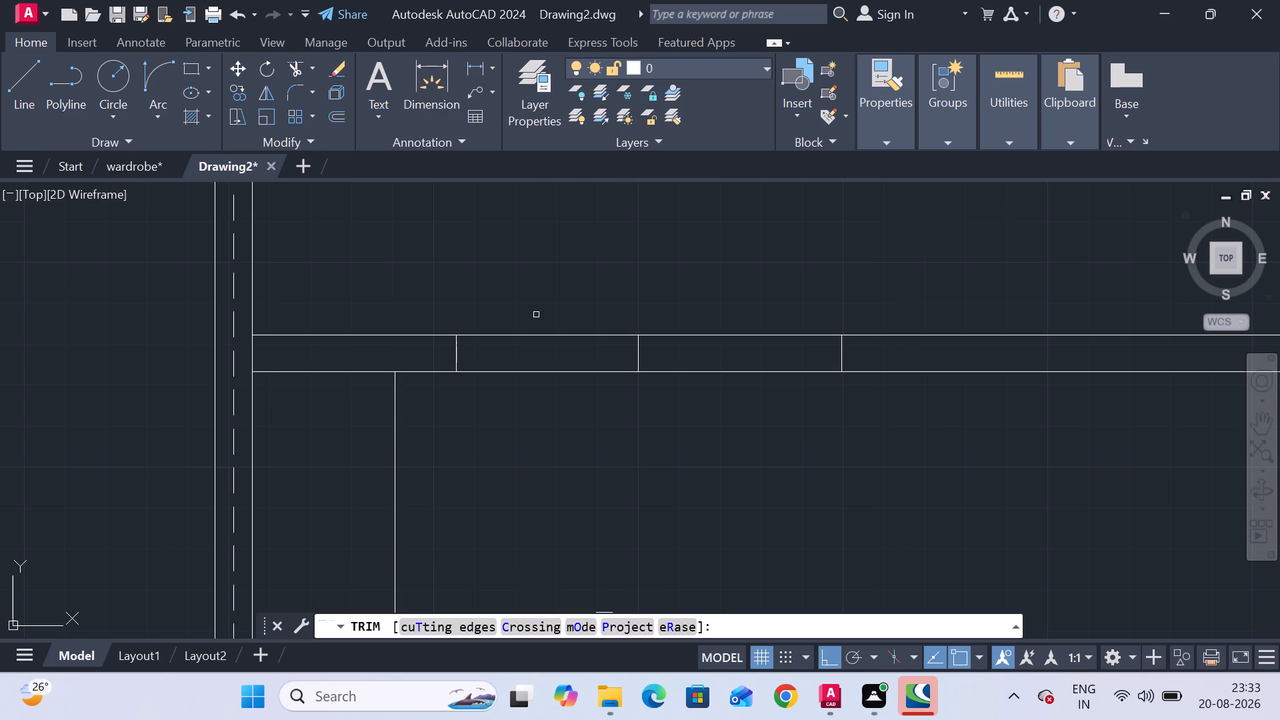
{"action": "left_click", "coordinate": [536, 315]}
{"action": "left_click", "coordinate": [539, 400]}
{"action": "left_click", "coordinate": [602, 371]}
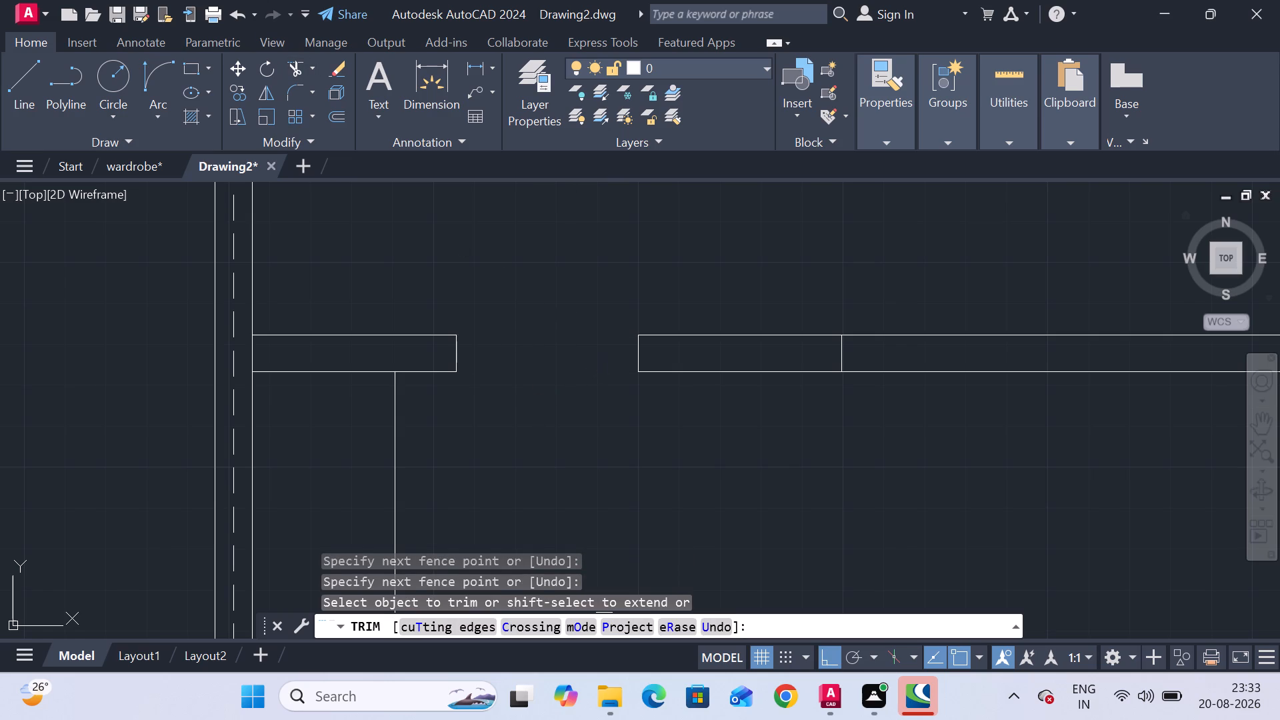
{"action": "scroll", "coordinate": [565, 389], "scroll_direction": "down", "scroll_amount": 2}
{"action": "middle_click_drag", "start_coordinate": [561, 392], "coordinate": [367, 347]}
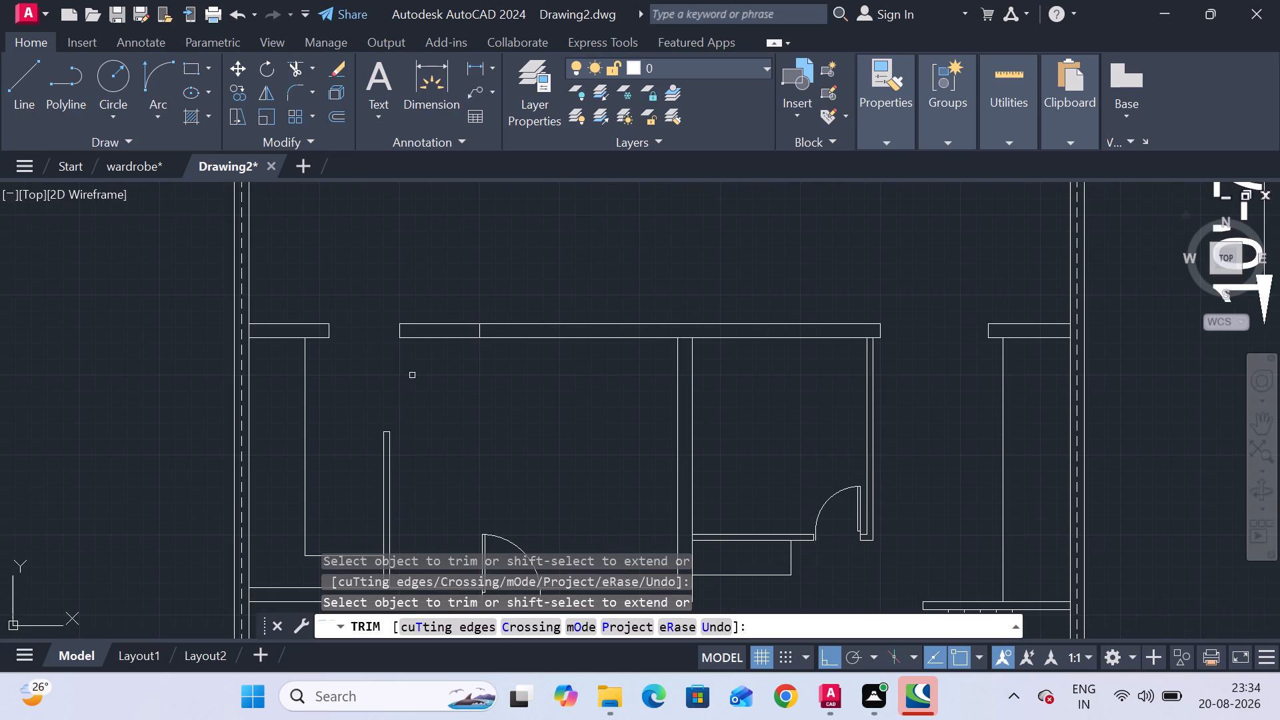
{"action": "key", "text": "Escape"}
{"action": "key", "text": "Escape"}
{"action": "key", "text": "Escape"}
{"action": "key", "text": "Escape"}
{"action": "key", "text": "Escape"}
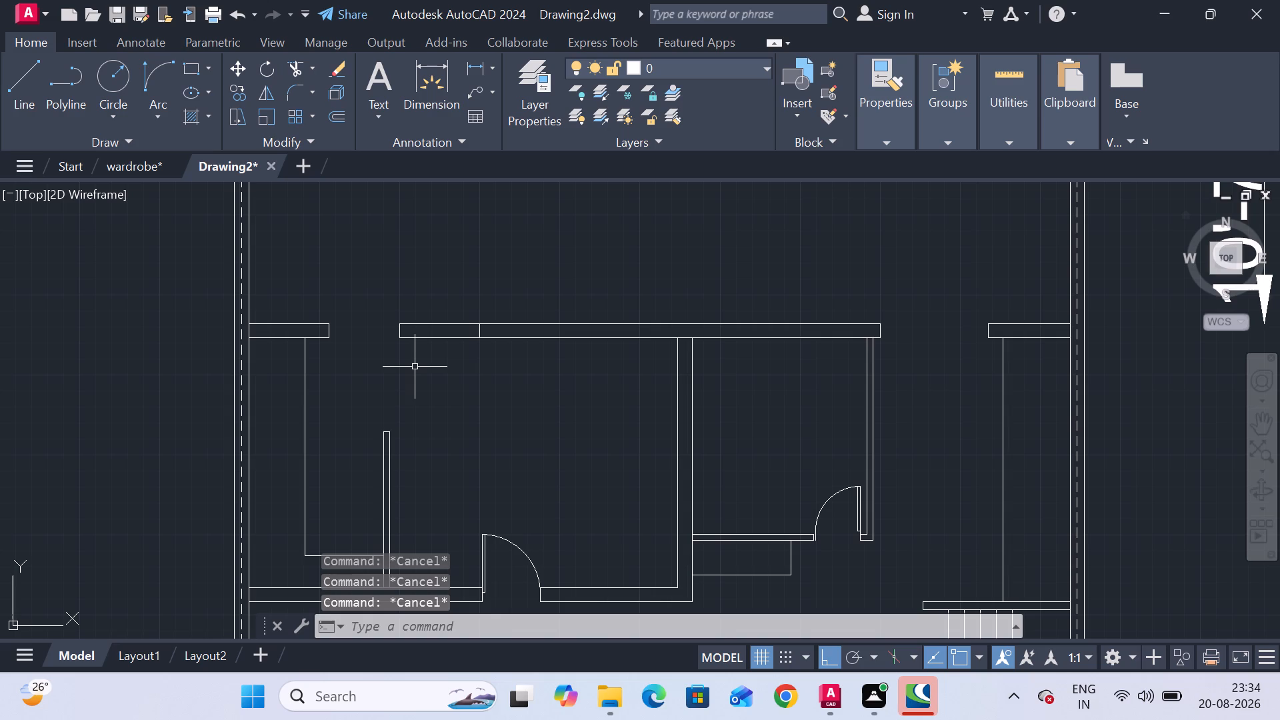
Draw a line from the remaining cross line's upper end right along the upper wall's top face, and down across the wall.
{"action": "left_click", "coordinate": [25, 95]}
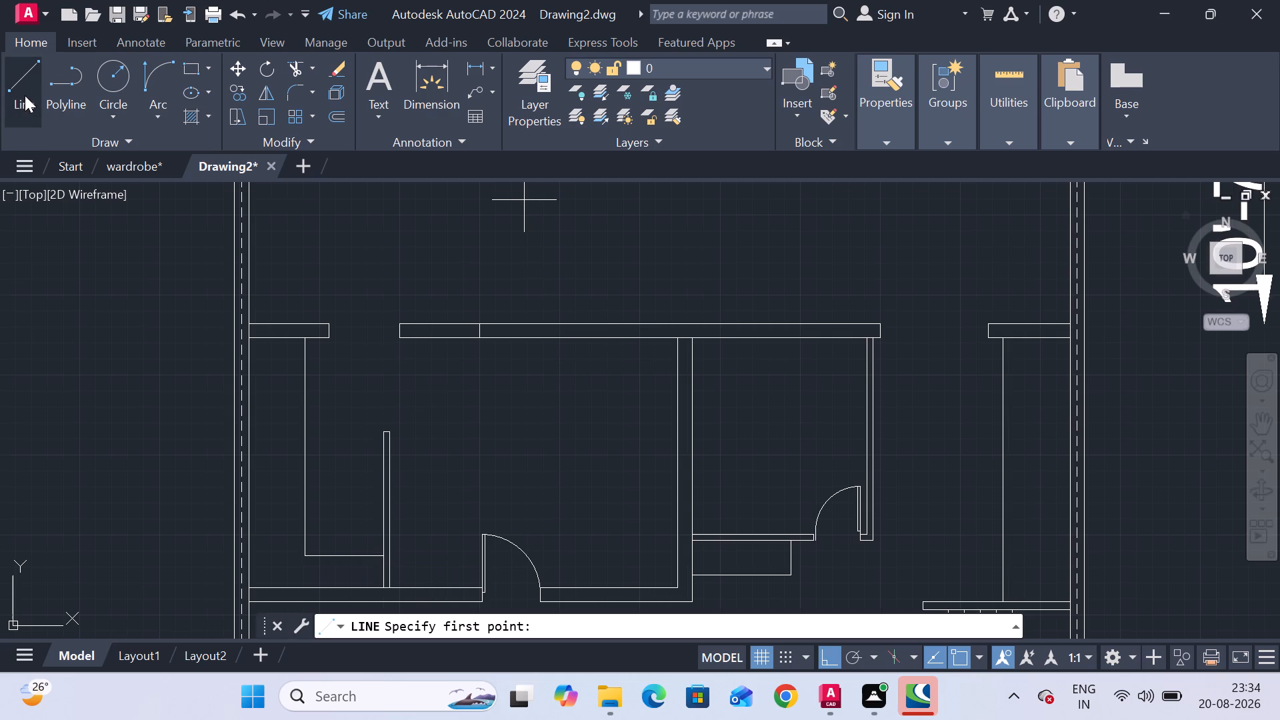
{"action": "scroll", "coordinate": [485, 289], "scroll_direction": "up", "scroll_amount": 1}
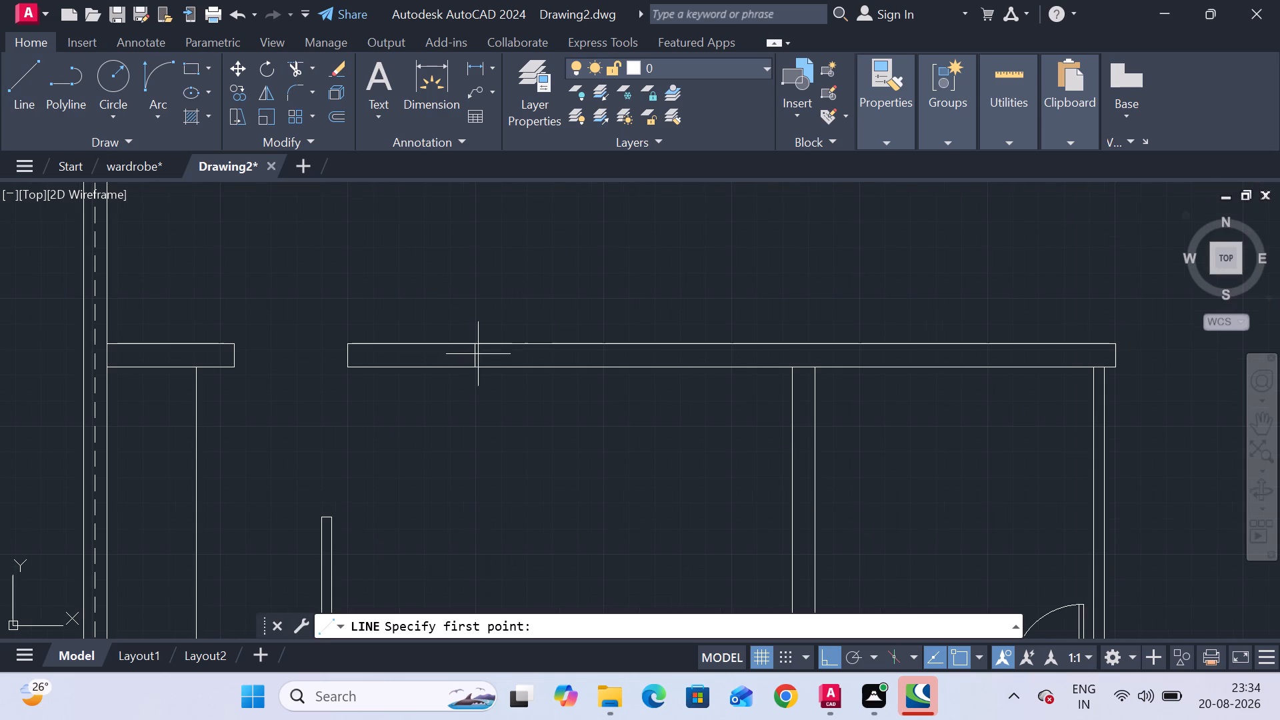
{"action": "left_click", "coordinate": [479, 345]}
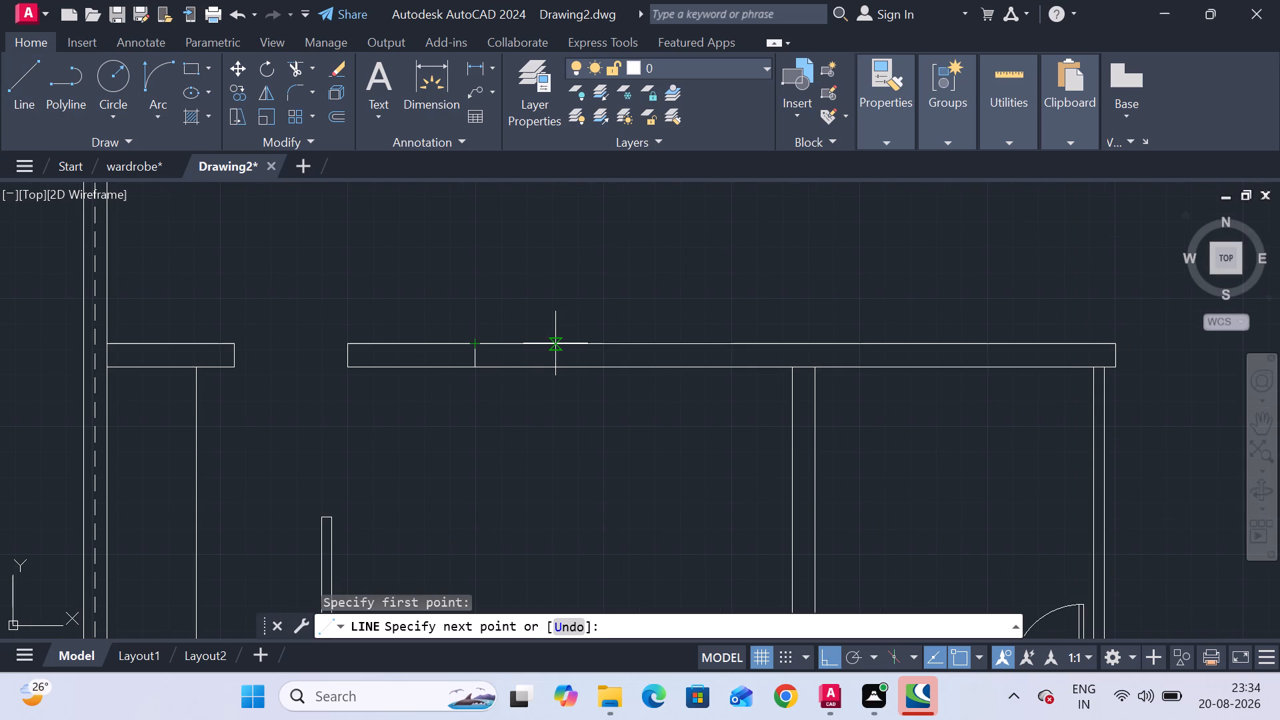
{"action": "left_click", "coordinate": [567, 345]}
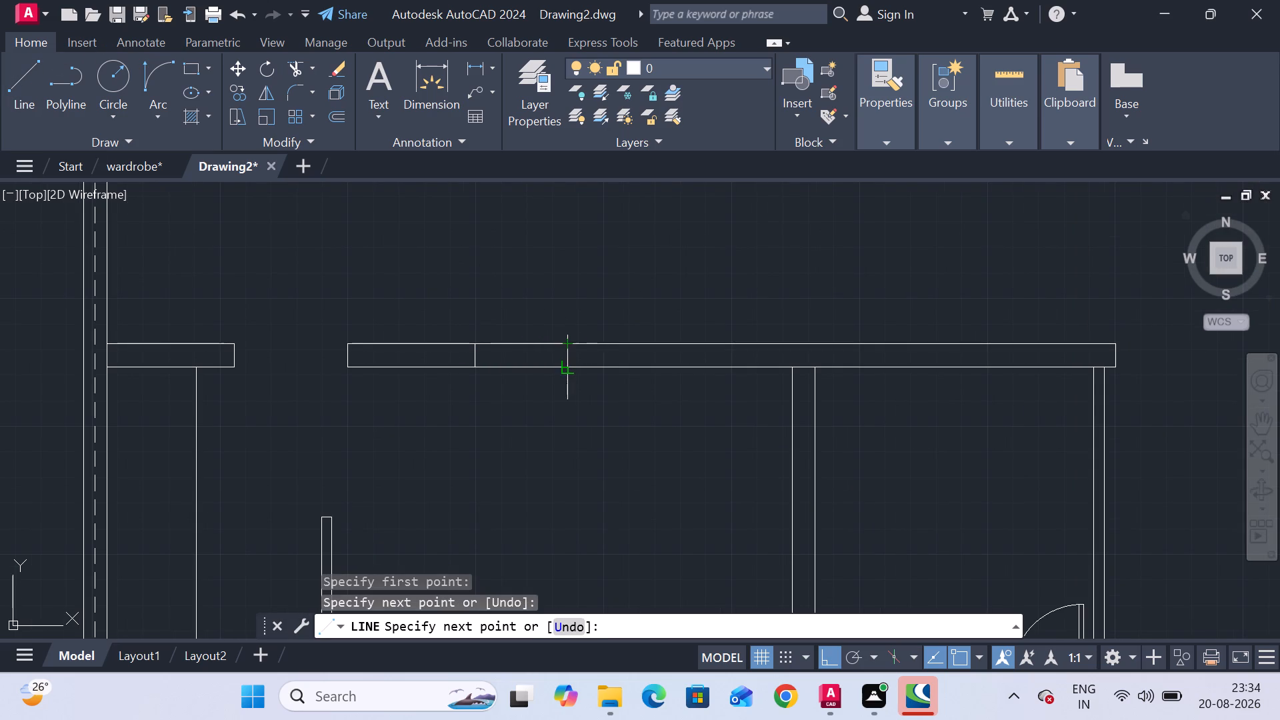
{"action": "left_click", "coordinate": [569, 369]}
{"action": "key", "text": "Escape"}
Erase the cross line between the new opening's right jamb and the newly drawn cross line.
{"action": "middle_click_drag", "start_coordinate": [577, 418], "coordinate": [520, 391]}
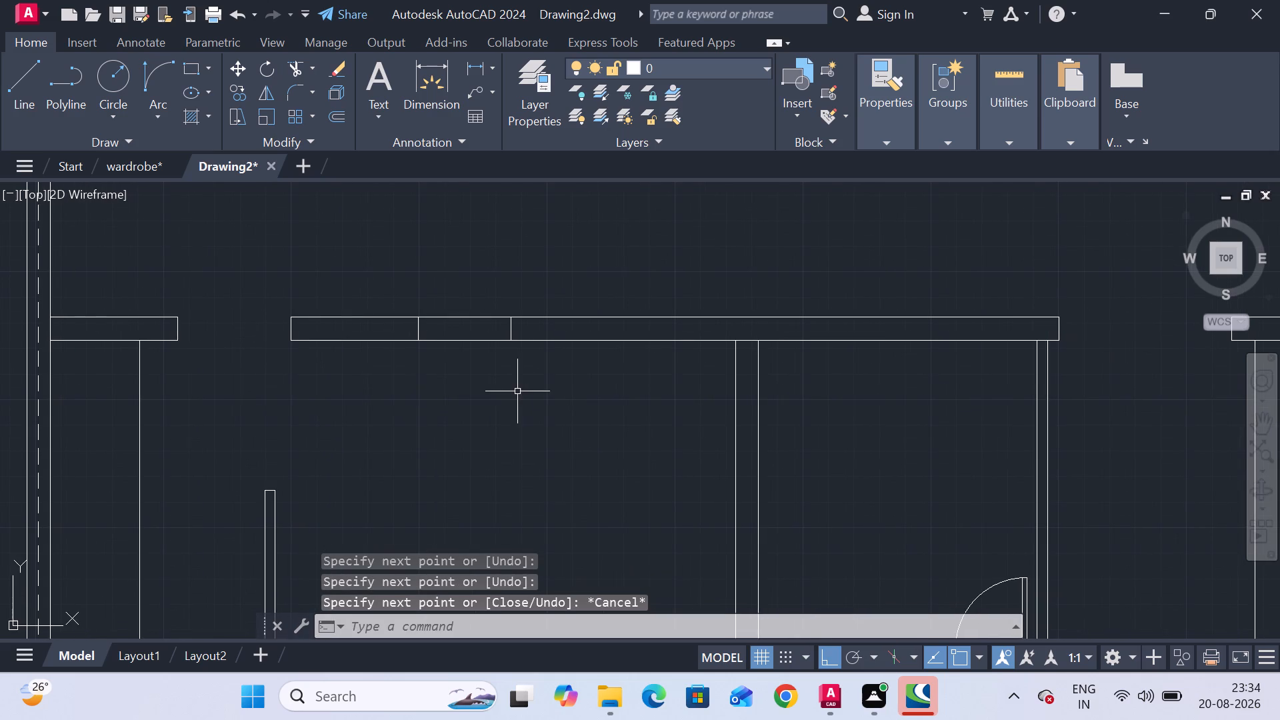
{"action": "scroll", "coordinate": [517, 391], "scroll_direction": "down", "scroll_amount": 1}
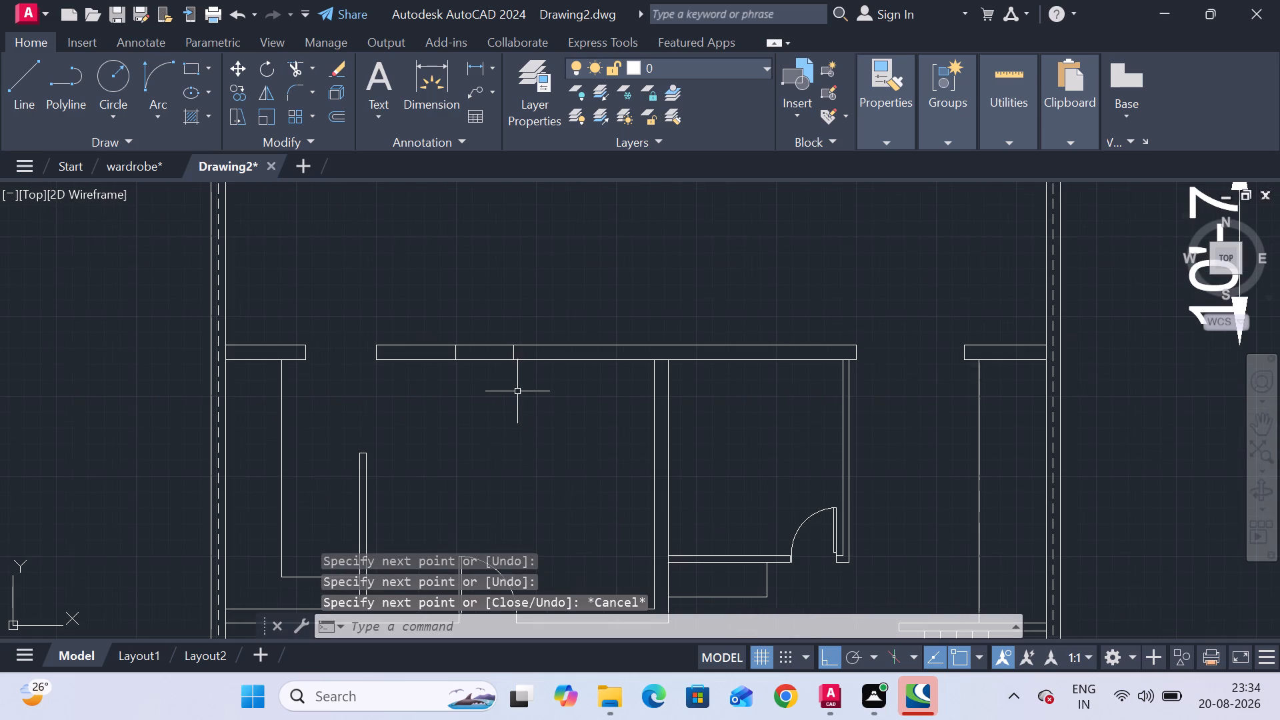
{"action": "scroll", "coordinate": [438, 366], "scroll_direction": "up", "scroll_amount": 2}
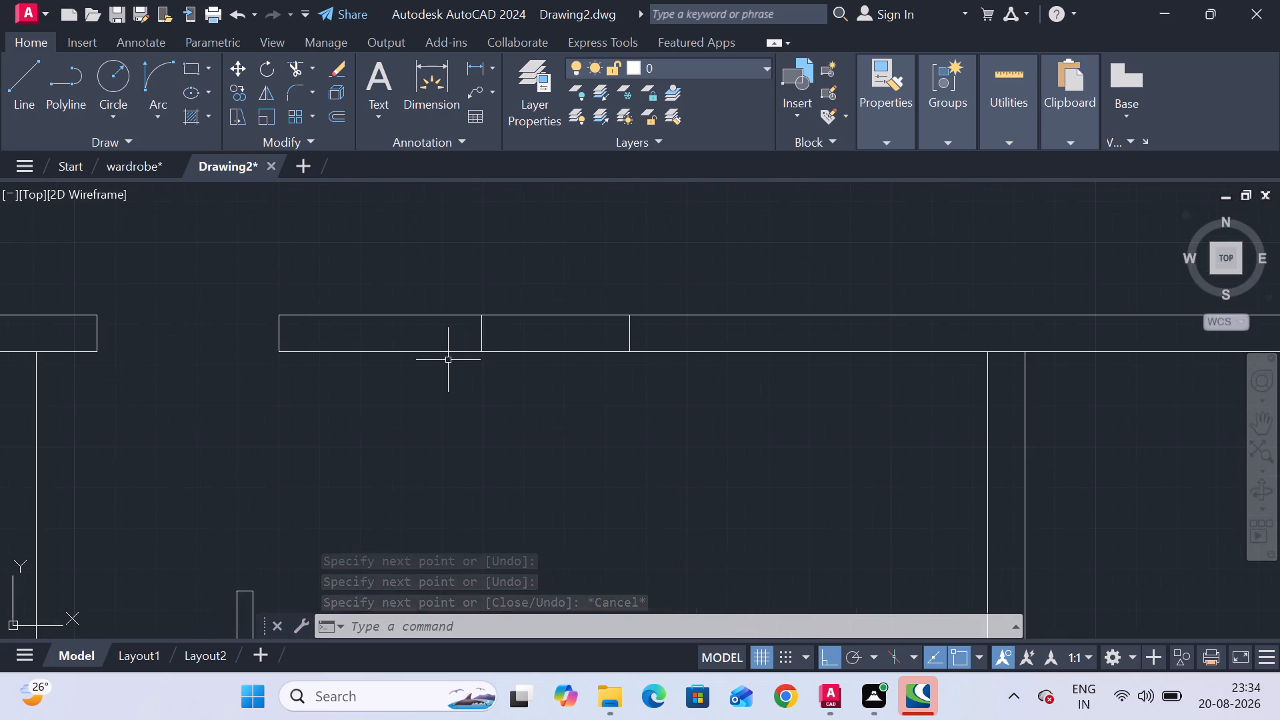
{"action": "left_click", "coordinate": [481, 337]}
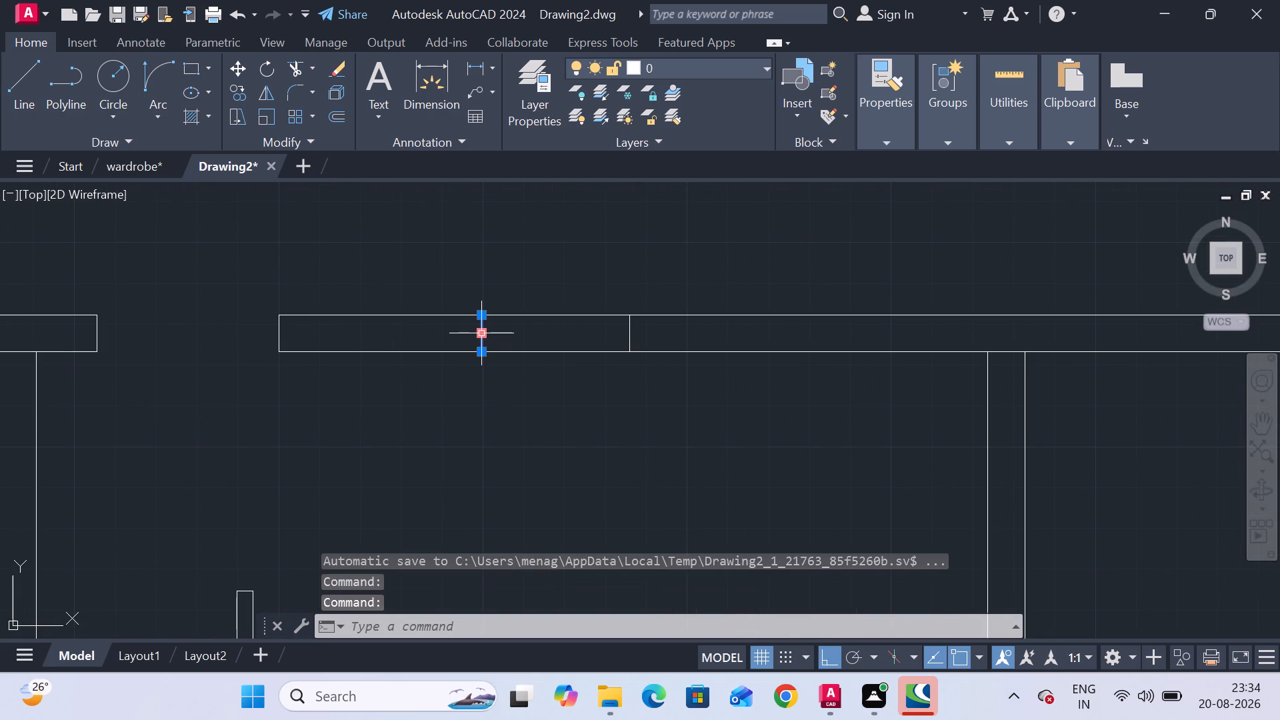
{"action": "key", "text": "Delete"}
Draw another vertical line across the upper wall, just left of the partition between the two upper rooms.
{"action": "scroll", "coordinate": [476, 422], "scroll_direction": "down", "scroll_amount": 2}
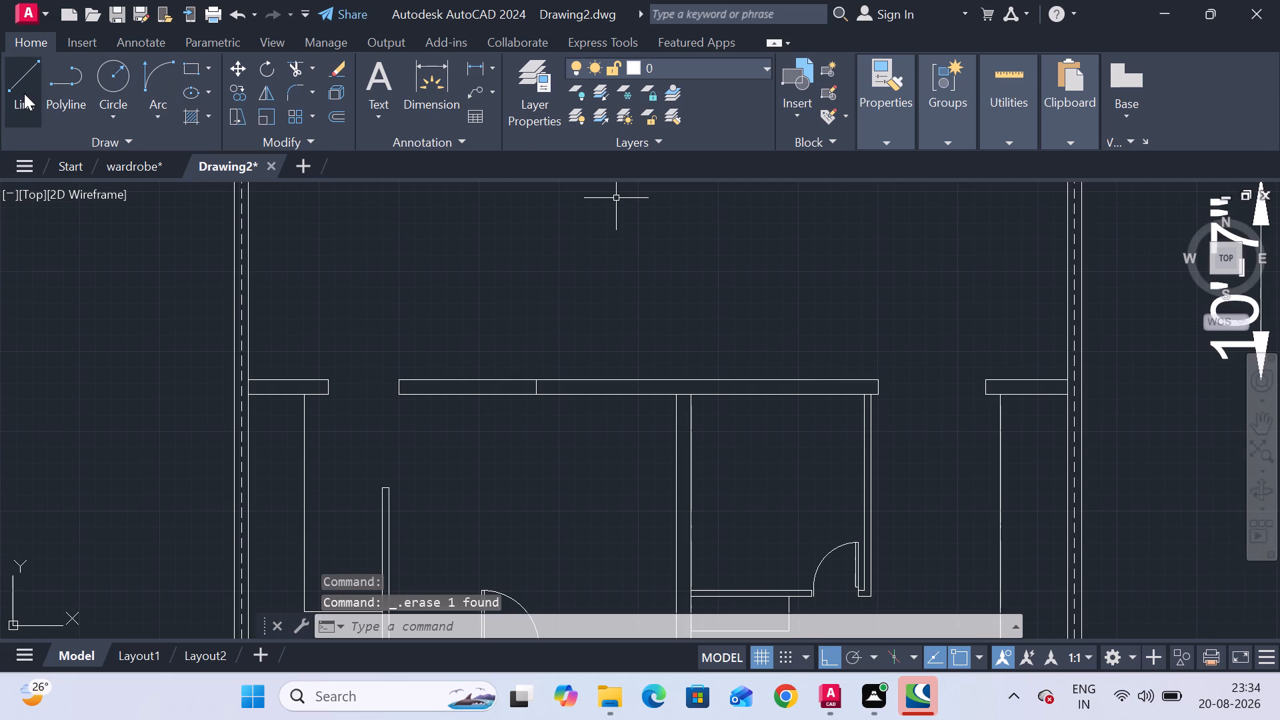
{"action": "left_click", "coordinate": [24, 93]}
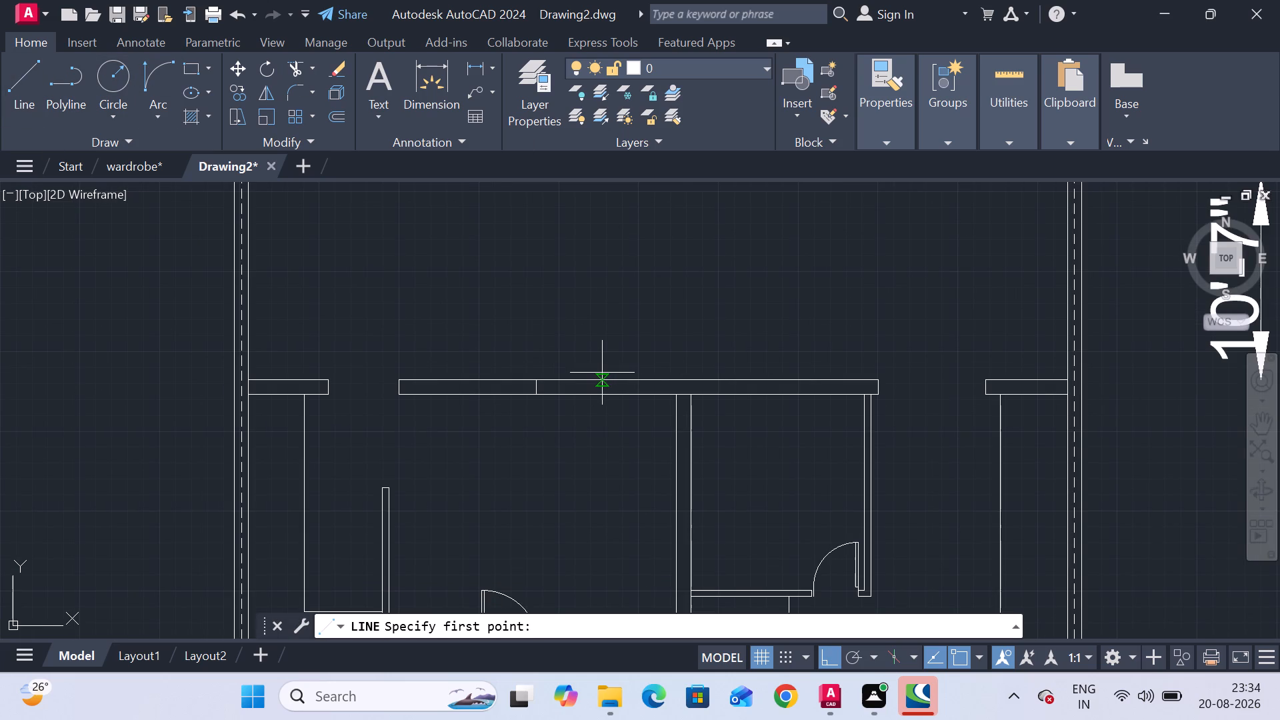
{"action": "scroll", "coordinate": [605, 381], "scroll_direction": "up", "scroll_amount": 3}
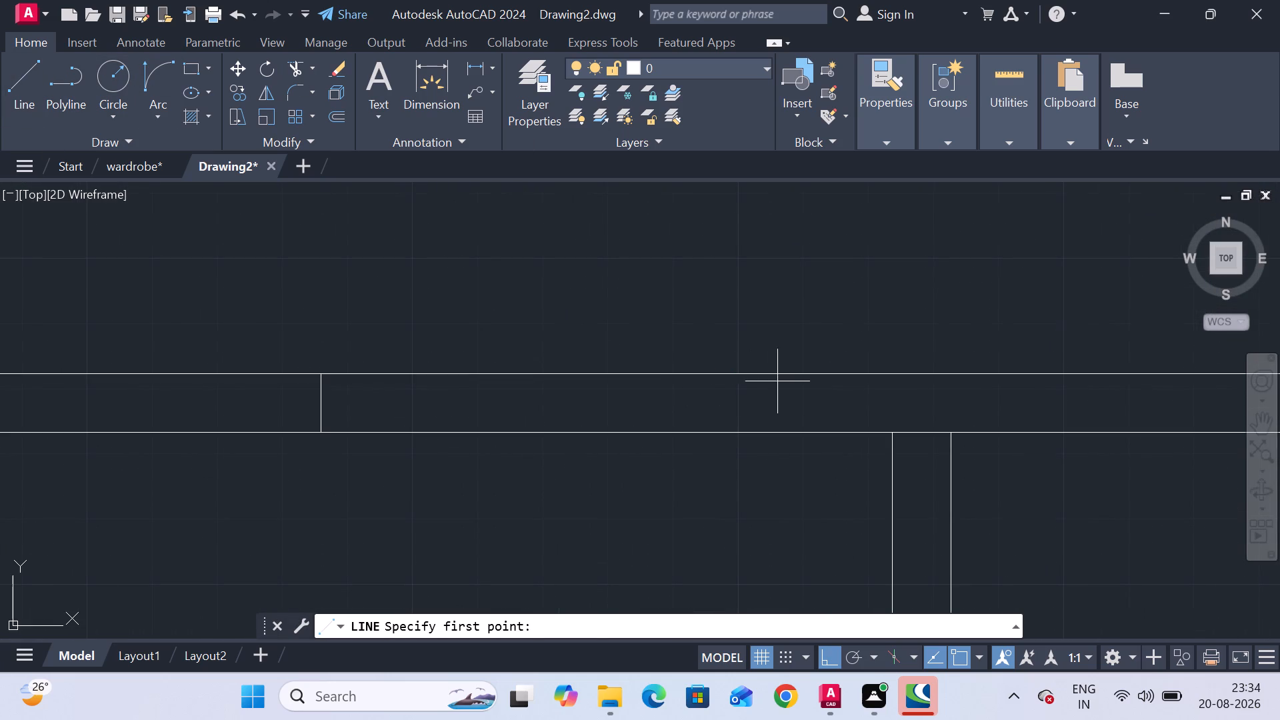
{"action": "left_click", "coordinate": [739, 377]}
{"action": "left_click", "coordinate": [741, 429]}
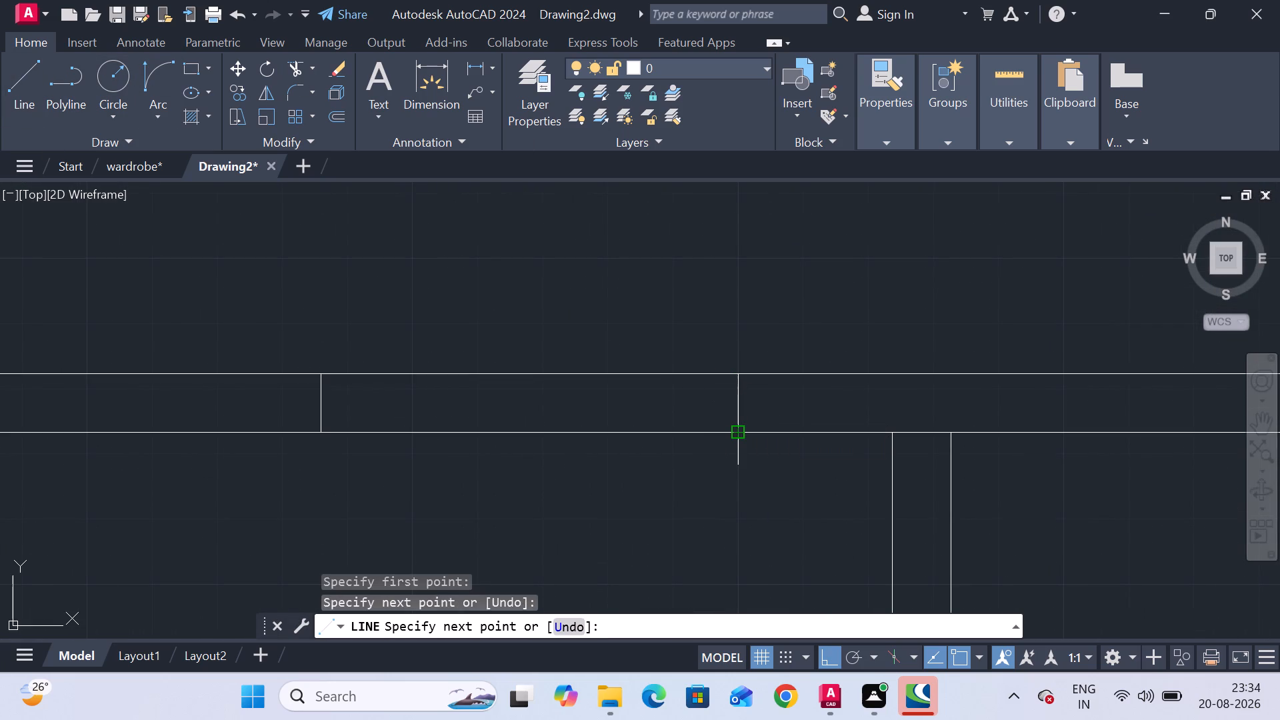
{"action": "key", "text": "Escape"}
Move the cross line nearer the opening farther left along the upper wall, widening the gap to the cross line near the partition.
{"action": "scroll", "coordinate": [711, 482], "scroll_direction": "down", "scroll_amount": 3}
{"action": "middle_click_drag", "start_coordinate": [702, 505], "coordinate": [697, 416]}
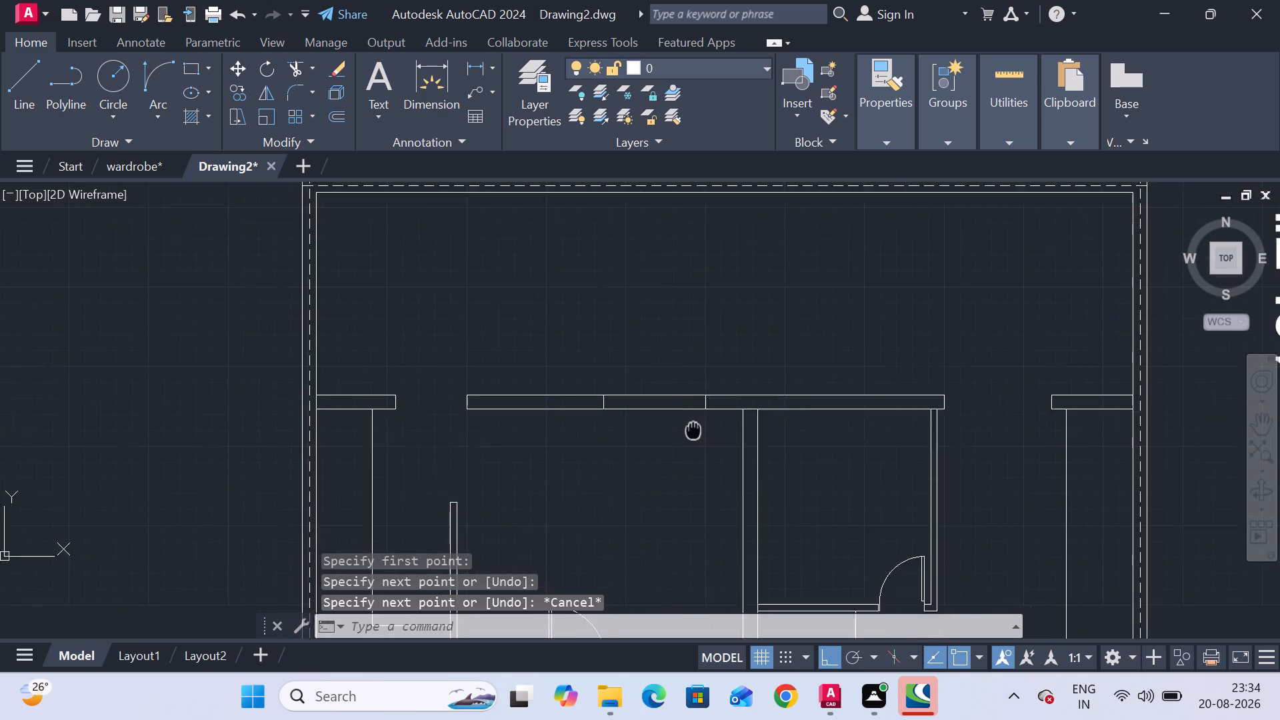
{"action": "middle_click_drag", "start_coordinate": [697, 416], "coordinate": [700, 403]}
{"action": "scroll", "coordinate": [606, 395], "scroll_direction": "up", "scroll_amount": 2}
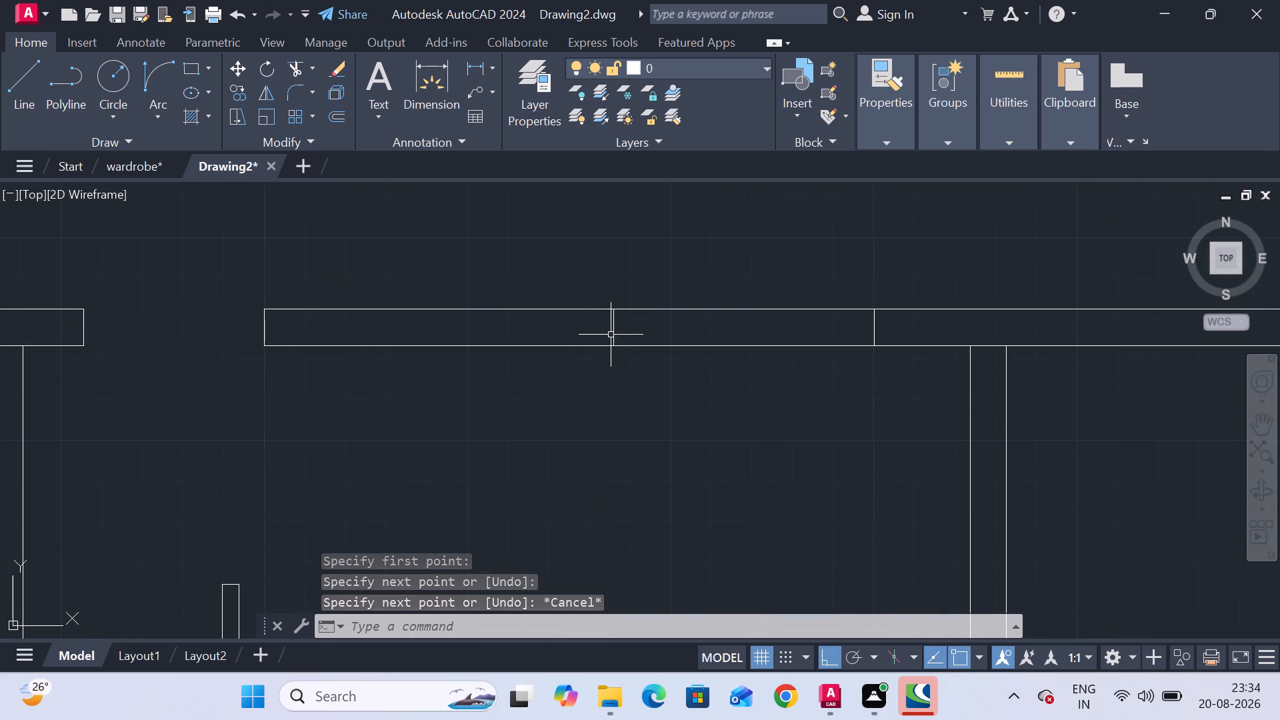
{"action": "left_click", "coordinate": [614, 327]}
{"action": "right_click", "coordinate": [613, 344]}
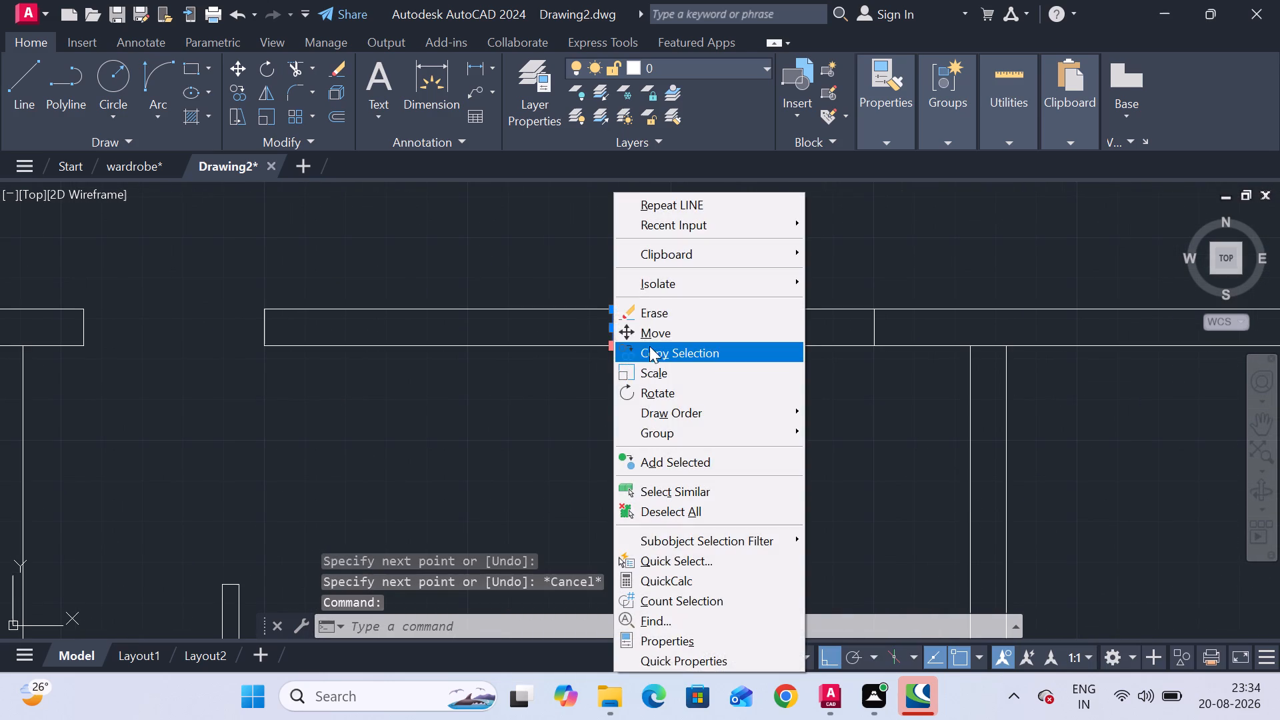
{"action": "left_click", "coordinate": [656, 333]}
{"action": "left_click", "coordinate": [610, 343]}
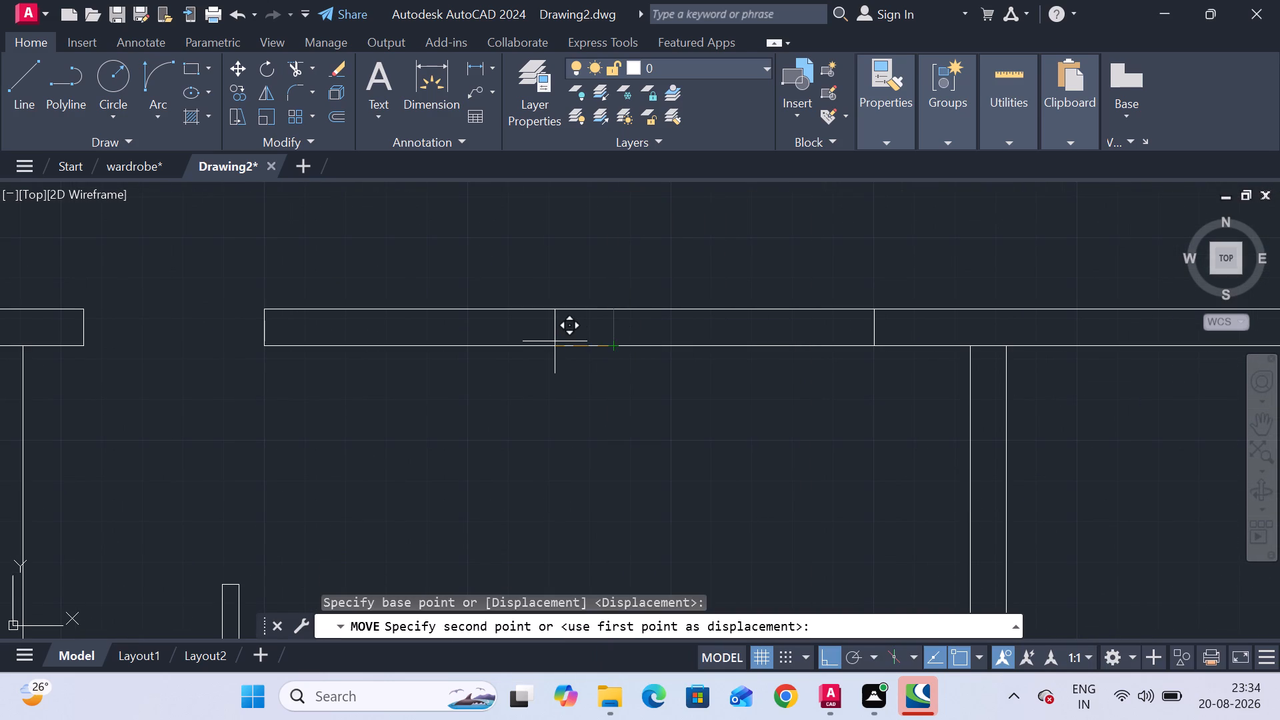
{"action": "left_click", "coordinate": [471, 343]}
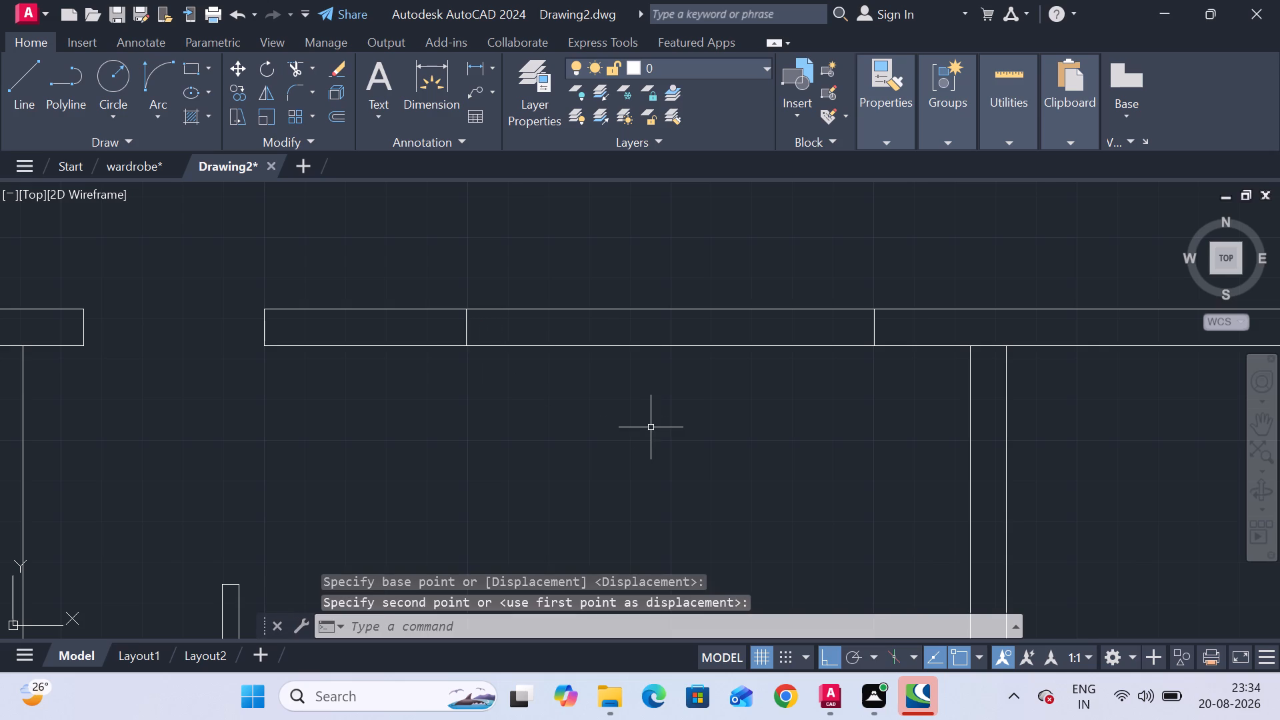
{"action": "scroll", "coordinate": [651, 427], "scroll_direction": "down", "scroll_amount": 2}
{"action": "key", "text": "Escape"}
{"action": "key", "text": "Escape"}
{"action": "key", "text": "Escape"}
{"action": "key", "text": "Escape"}
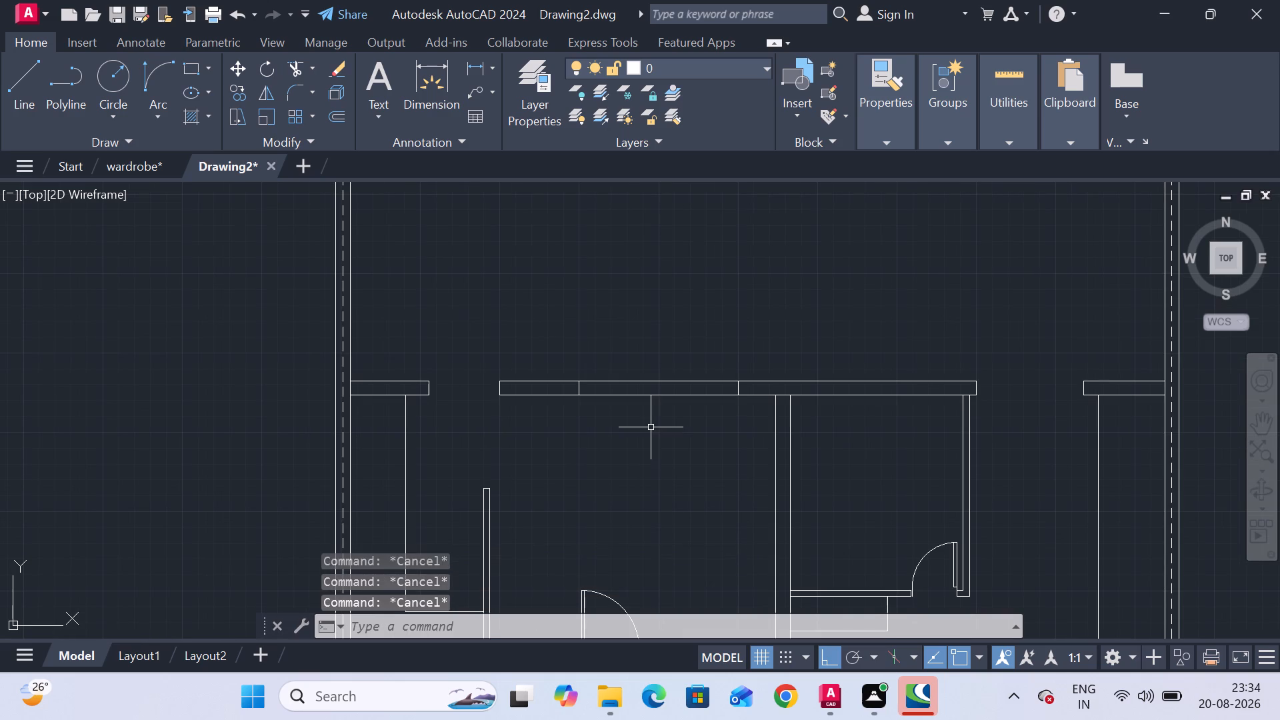
{"action": "key", "text": "Escape"}
Examine the existing sliding window in the middle wall and the surrounding floor plan layout.
{"action": "scroll", "coordinate": [651, 427], "scroll_direction": "down", "scroll_amount": 1}
{"action": "middle_click_drag", "start_coordinate": [651, 427], "coordinate": [629, 254]}
{"action": "scroll", "coordinate": [649, 506], "scroll_direction": "down", "scroll_amount": 1}
{"action": "middle_click_drag", "start_coordinate": [649, 506], "coordinate": [637, 409]}
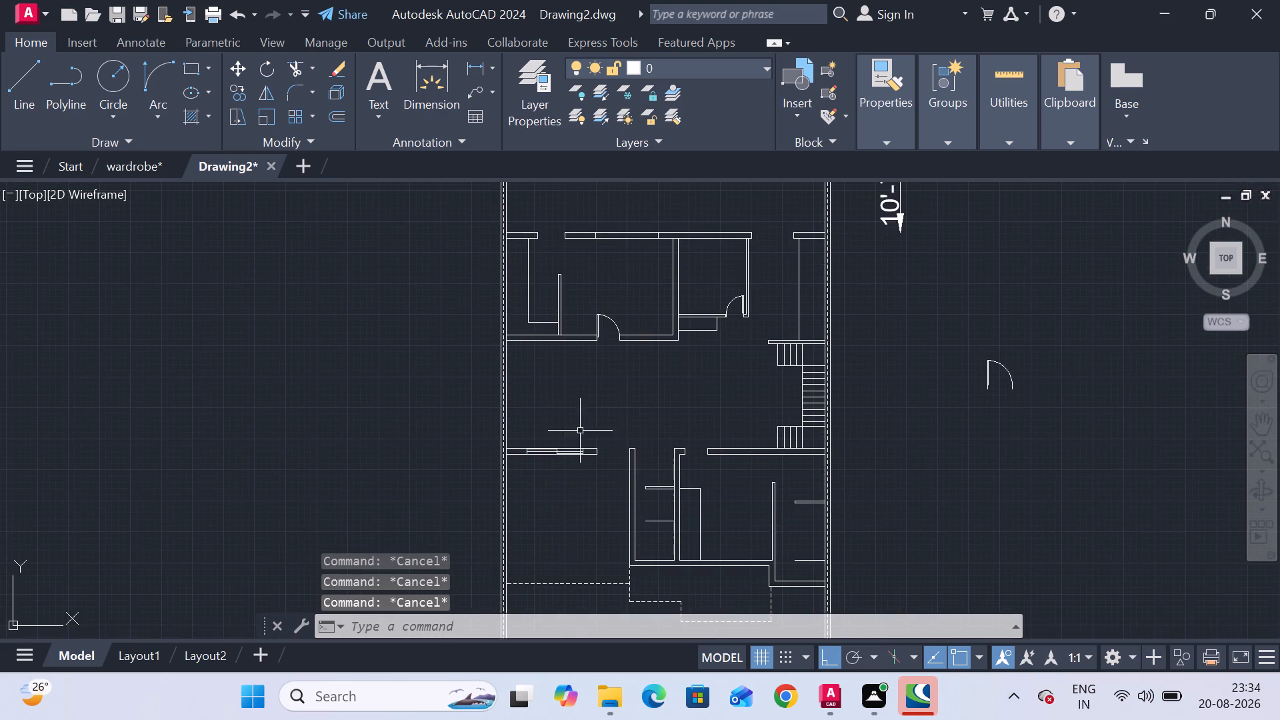
{"action": "scroll", "coordinate": [549, 449], "scroll_direction": "up", "scroll_amount": 4}
{"action": "scroll", "coordinate": [551, 454], "scroll_direction": "down", "scroll_amount": 4}
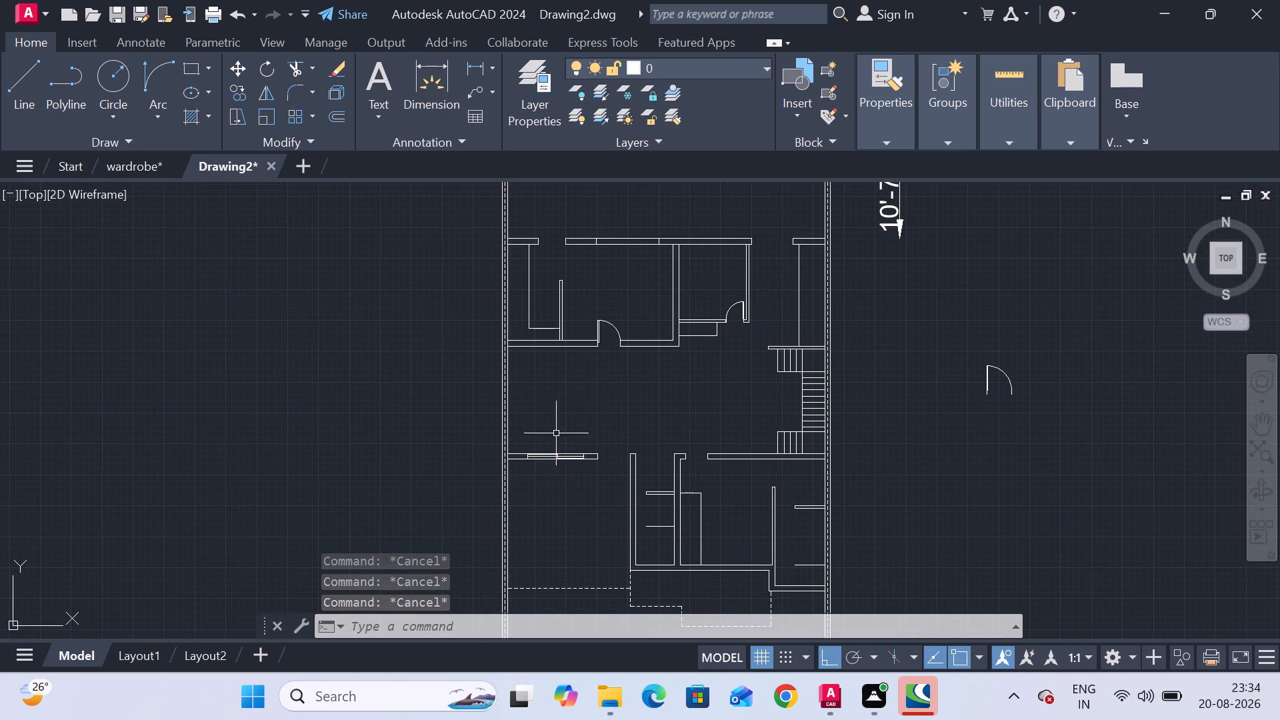
{"action": "middle_click_drag", "start_coordinate": [615, 265], "coordinate": [604, 331]}
Draw a horizontal centre line between the two cross lines in the upper wall, with a full-depth vertical divider at its midpoint.
{"action": "scroll", "coordinate": [603, 324], "scroll_direction": "up", "scroll_amount": 3}
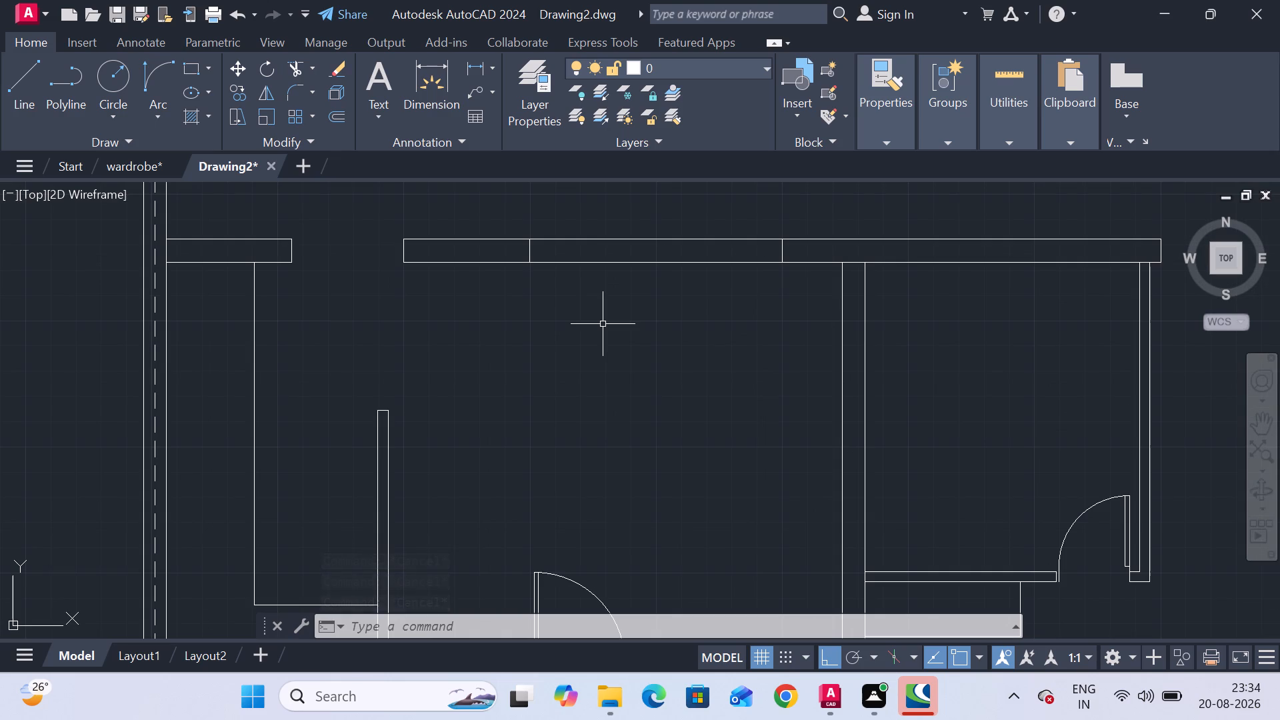
{"action": "scroll", "coordinate": [603, 324], "scroll_direction": "up", "scroll_amount": 1}
{"action": "middle_click_drag", "start_coordinate": [603, 324], "coordinate": [587, 445]}
{"action": "left_click", "coordinate": [19, 88]}
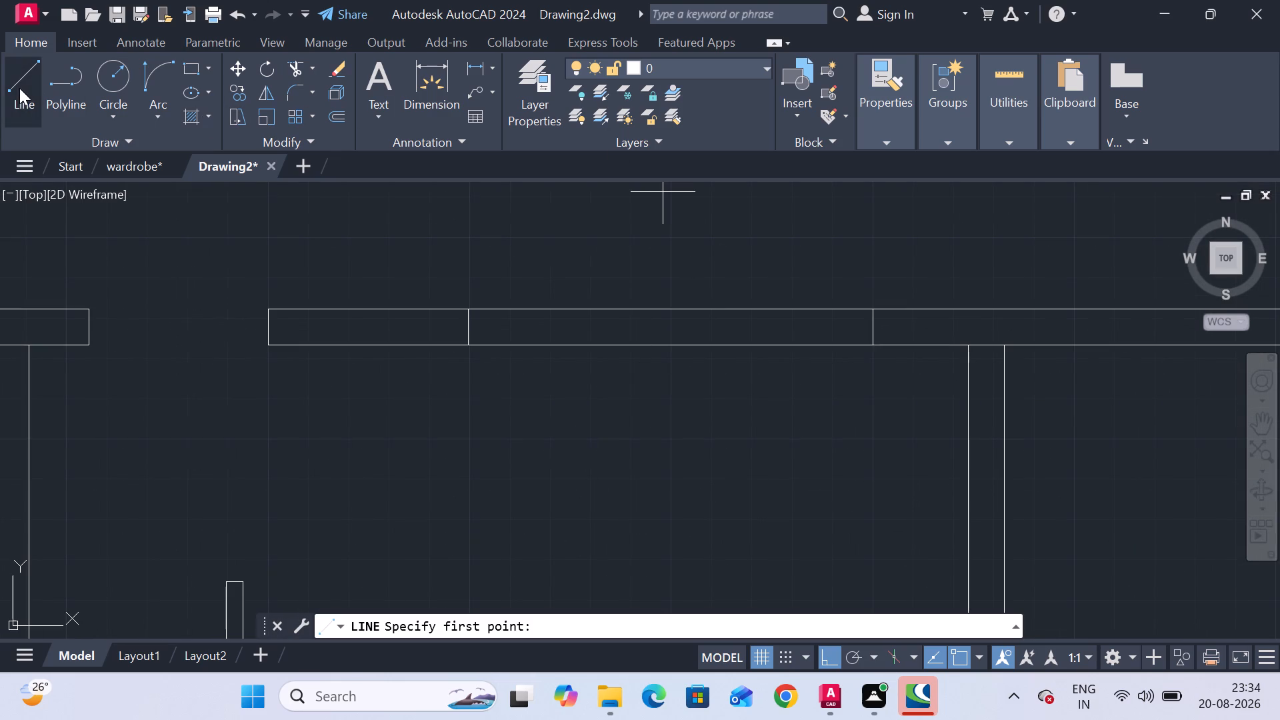
{"action": "scroll", "coordinate": [485, 293], "scroll_direction": "up", "scroll_amount": 2}
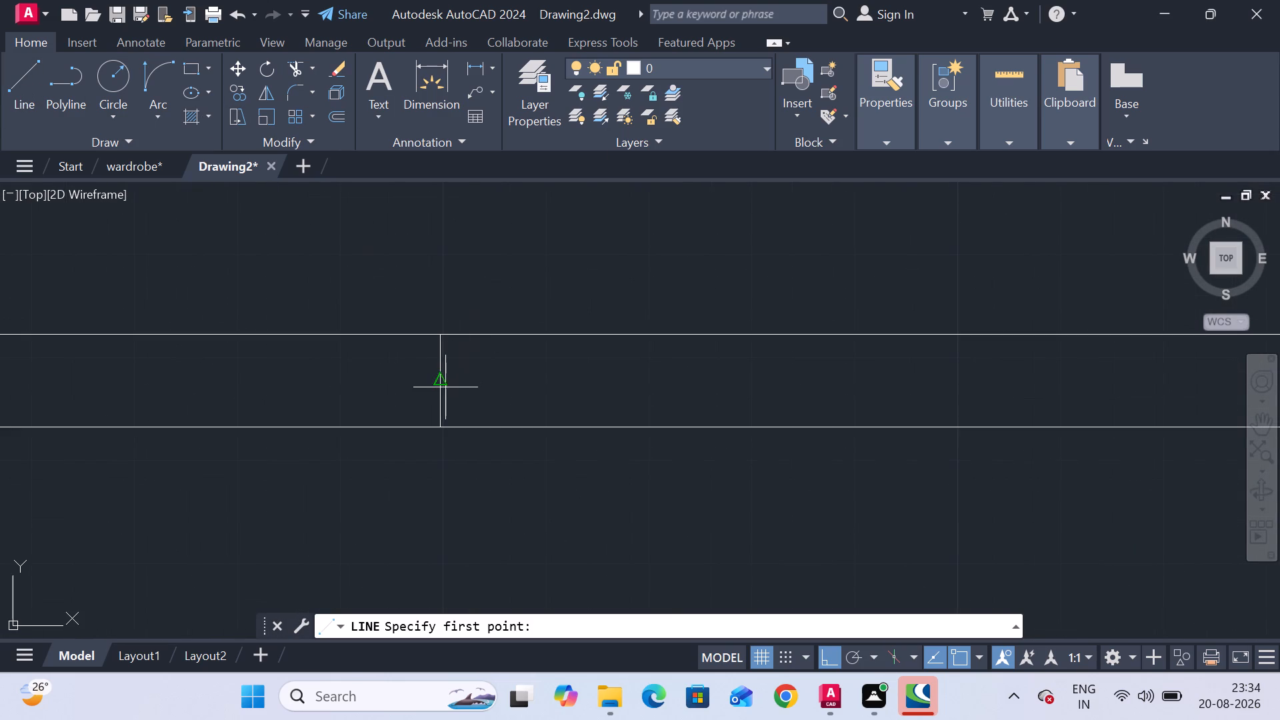
{"action": "left_click", "coordinate": [442, 383]}
{"action": "scroll", "coordinate": [795, 365], "scroll_direction": "down", "scroll_amount": 2}
{"action": "middle_click_drag", "start_coordinate": [795, 365], "coordinate": [523, 365]}
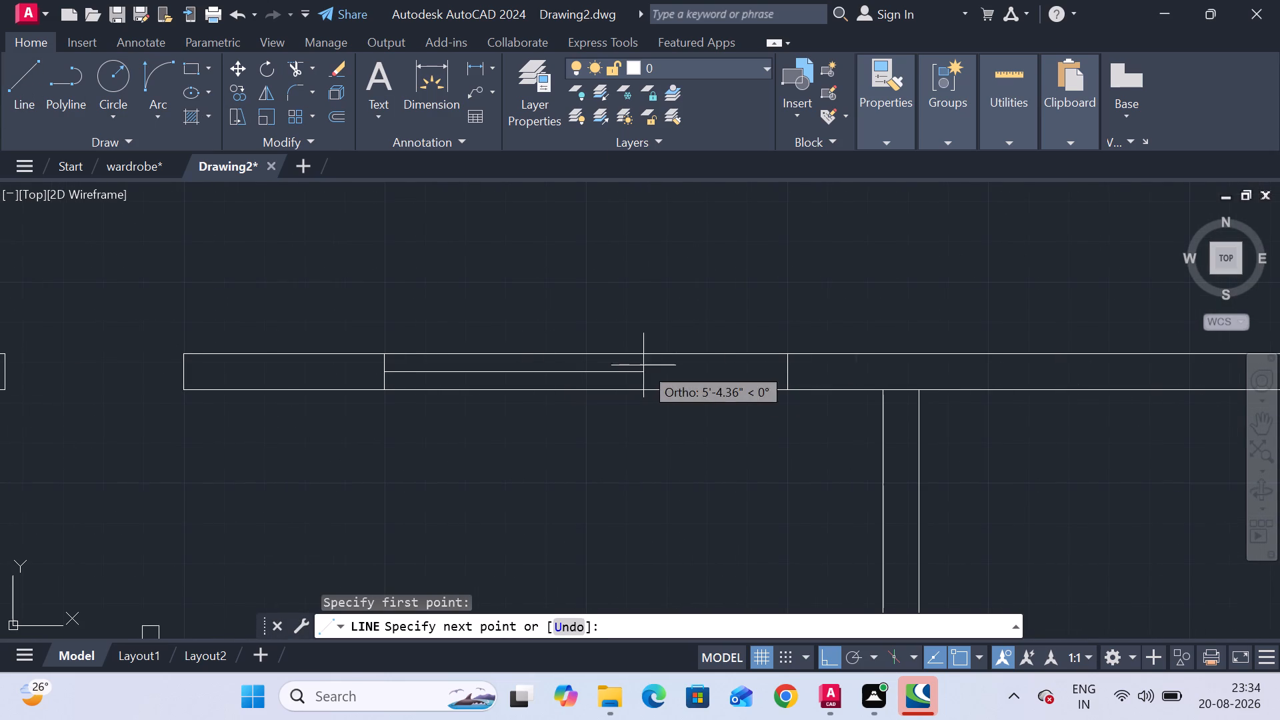
{"action": "left_click", "coordinate": [586, 371]}
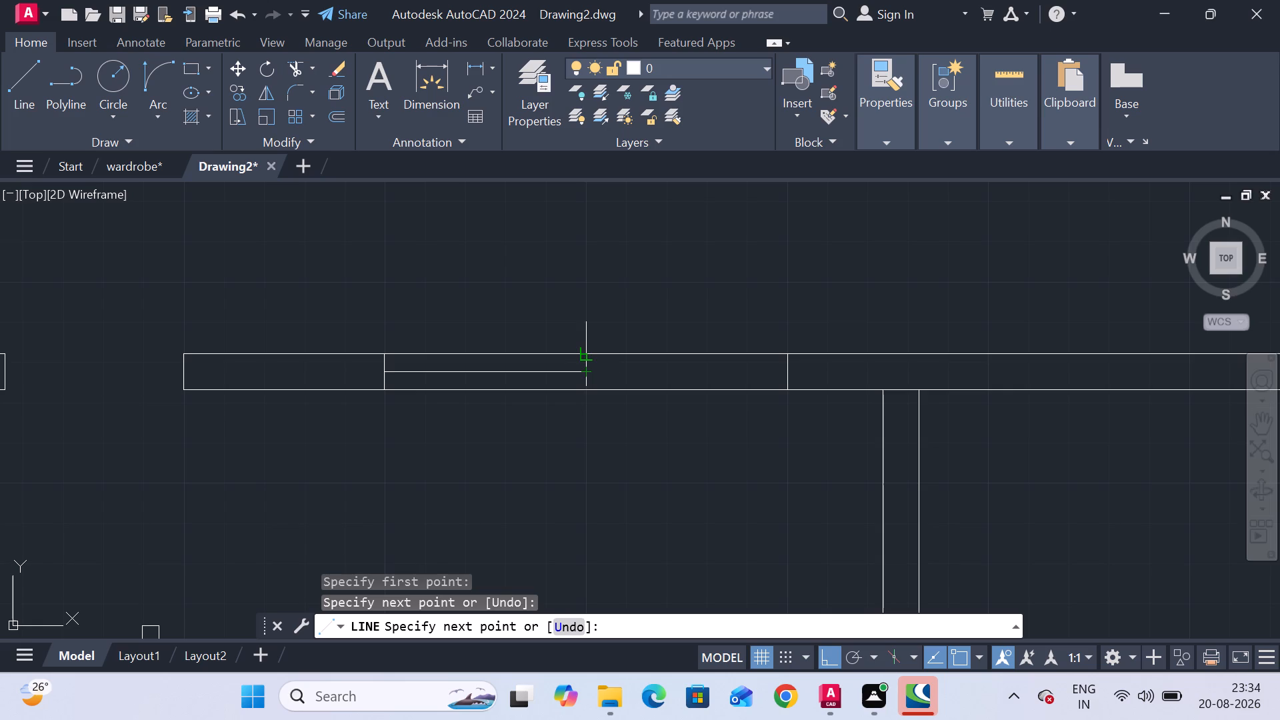
{"action": "left_click", "coordinate": [584, 357]}
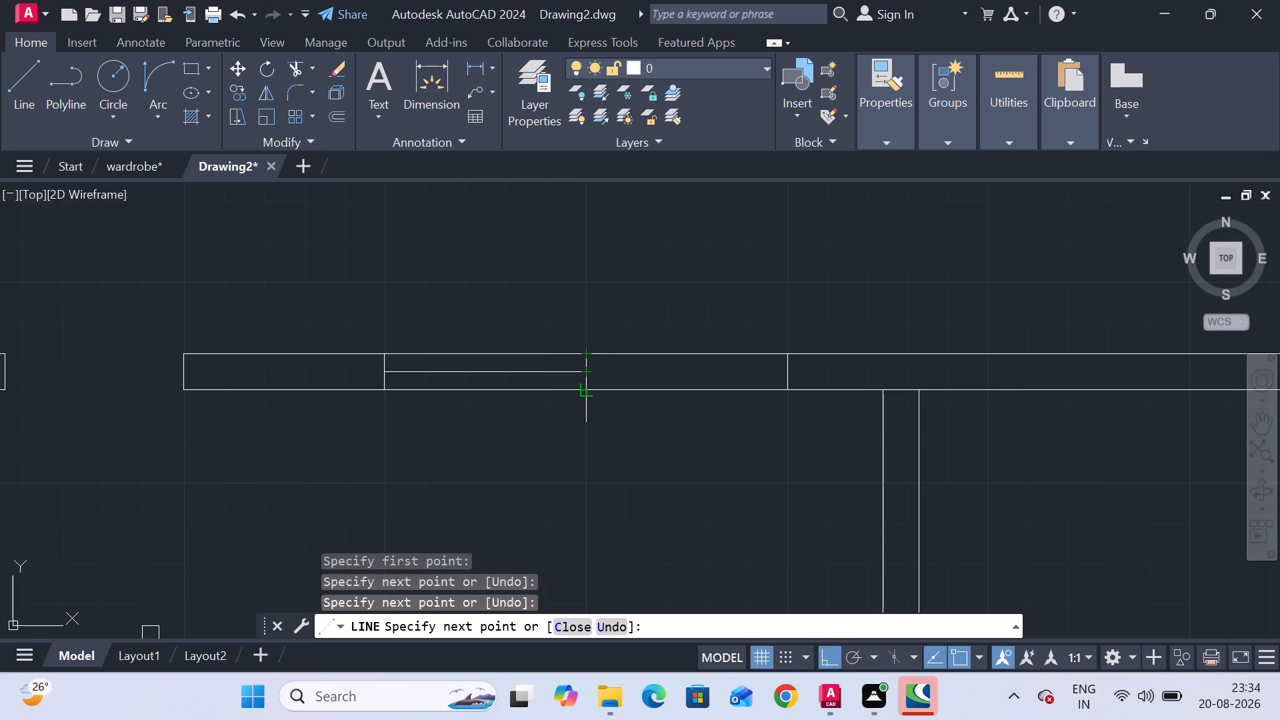
{"action": "left_click", "coordinate": [583, 371]}
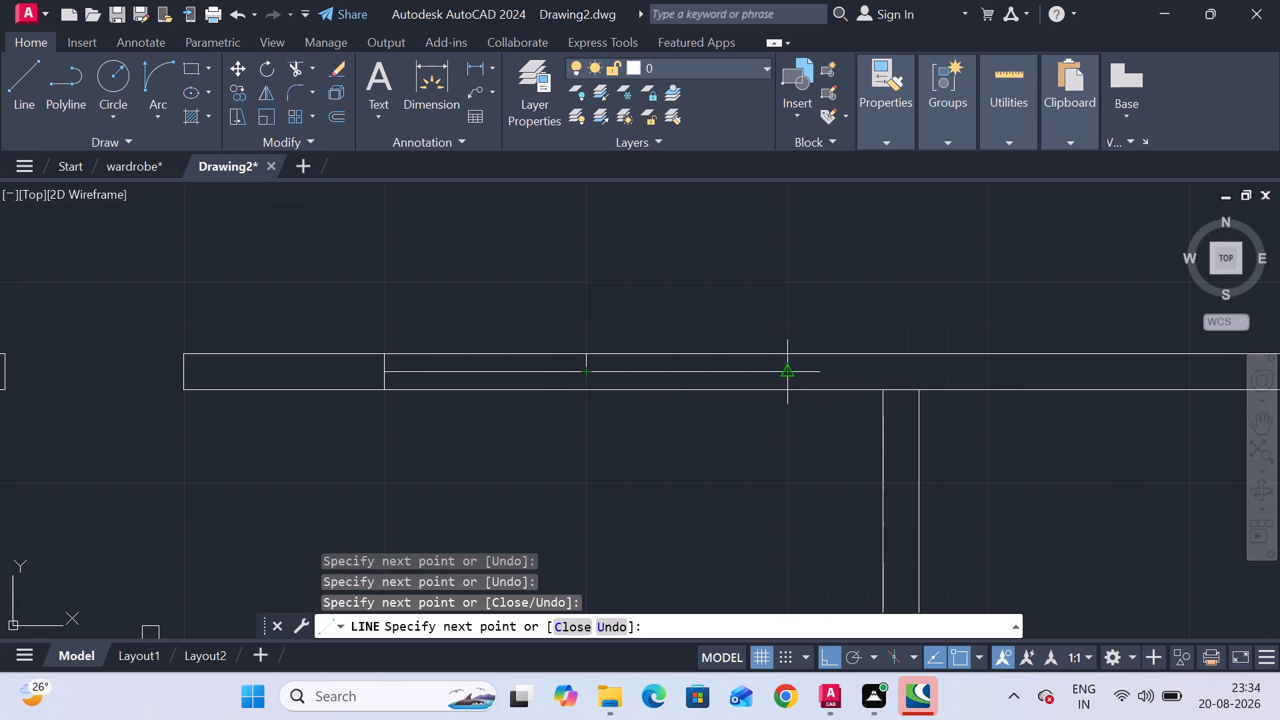
{"action": "left_click", "coordinate": [785, 371]}
{"action": "left_click", "coordinate": [585, 373]}
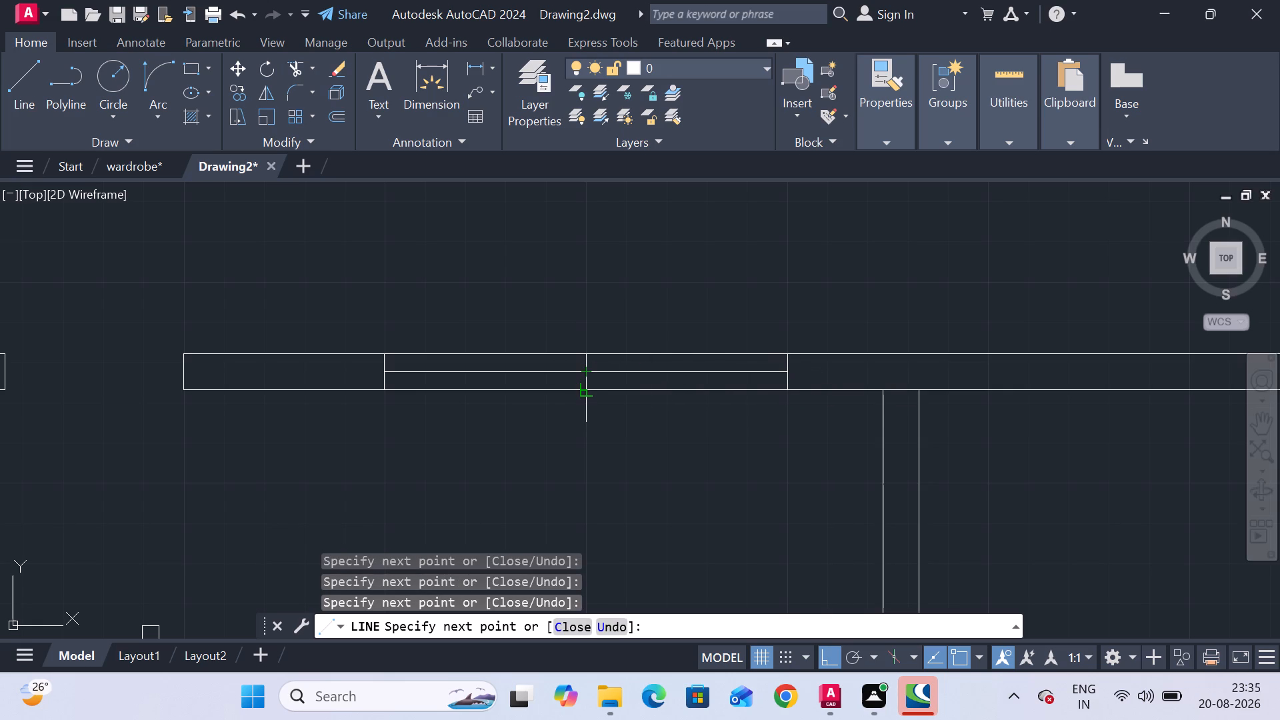
{"action": "left_click", "coordinate": [585, 387]}
{"action": "key", "text": "Escape"}
Draw a horizontal pane line just inside the wall's upper edge, from the window's middle divider to its left cross line.
{"action": "scroll", "coordinate": [635, 431], "scroll_direction": "down", "scroll_amount": 2}
{"action": "middle_click_drag", "start_coordinate": [635, 431], "coordinate": [643, 378]}
{"action": "scroll", "coordinate": [633, 333], "scroll_direction": "up", "scroll_amount": 4}
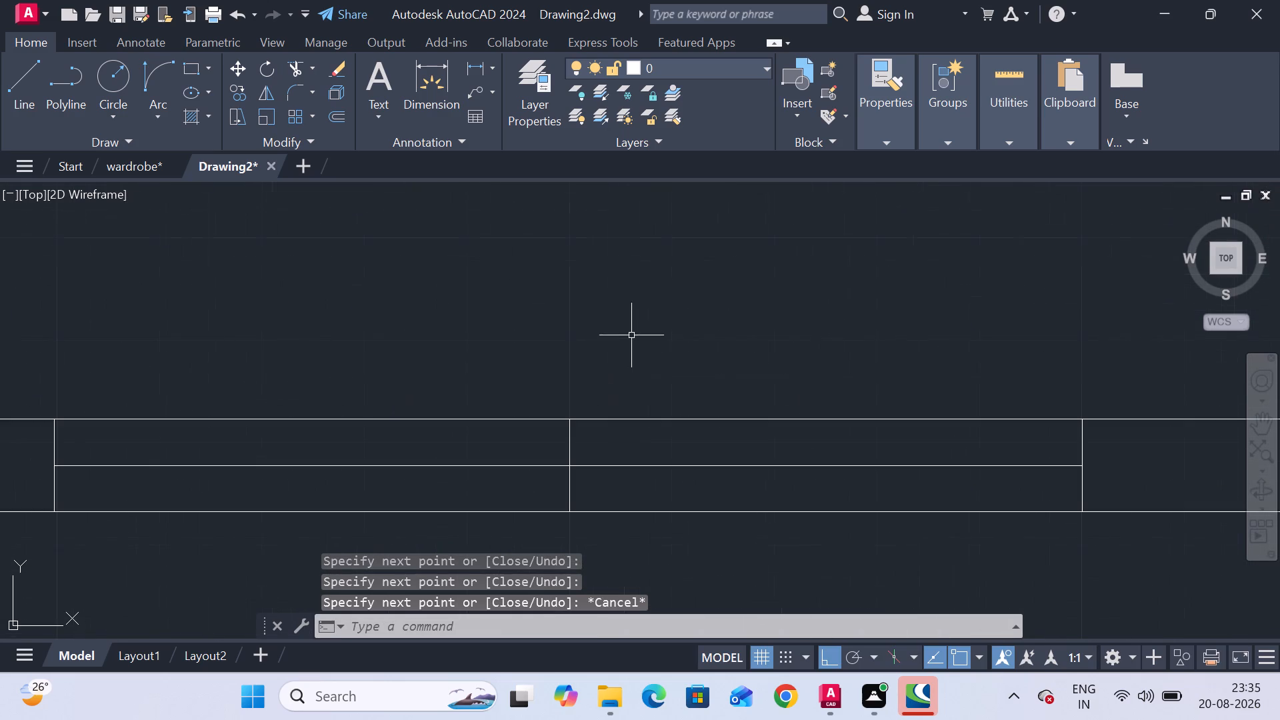
{"action": "middle_click_drag", "start_coordinate": [613, 442], "coordinate": [572, 350]}
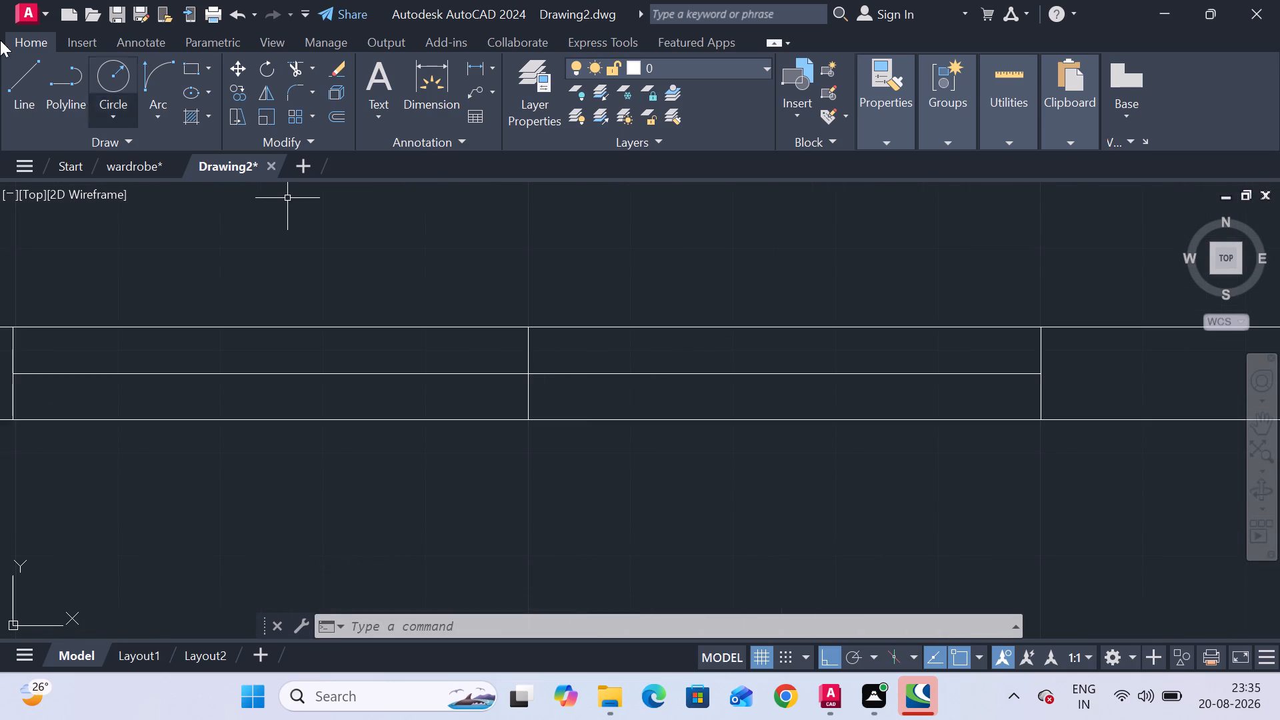
{"action": "left_click", "coordinate": [16, 74]}
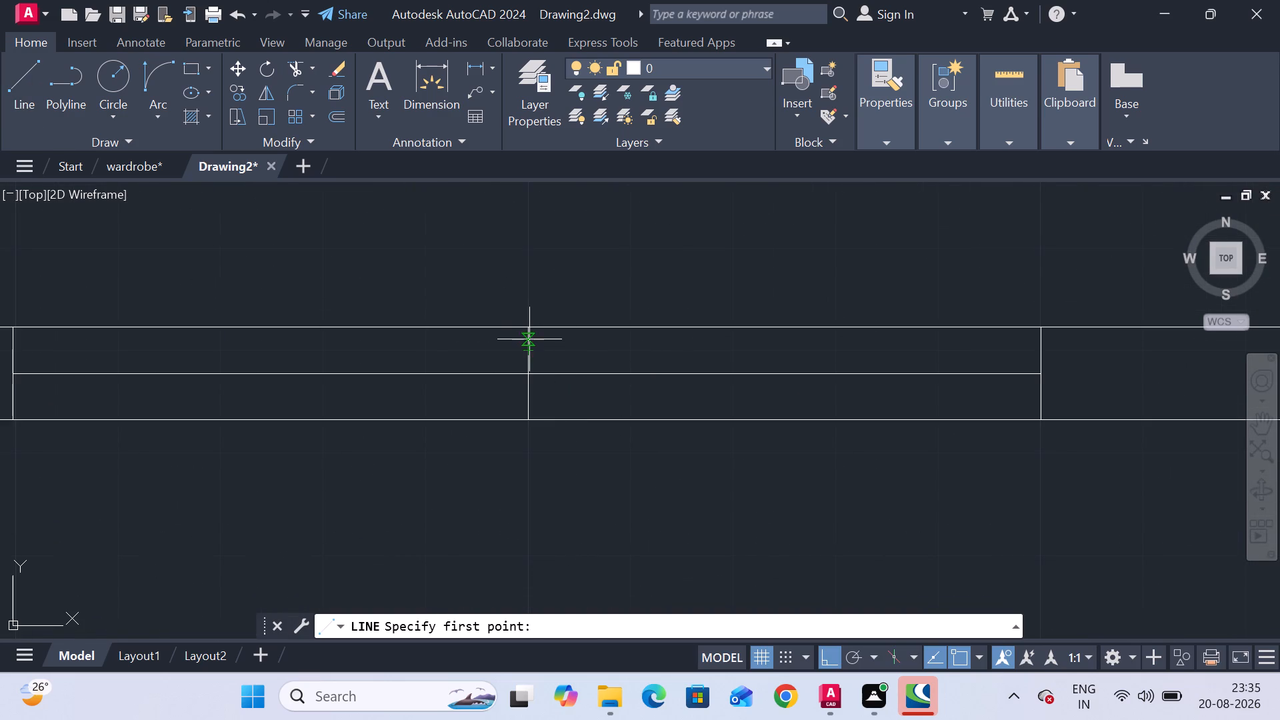
{"action": "left_click", "coordinate": [529, 339]}
{"action": "scroll", "coordinate": [291, 328], "scroll_direction": "down", "scroll_amount": 1}
{"action": "middle_click_drag", "start_coordinate": [291, 328], "coordinate": [412, 353]}
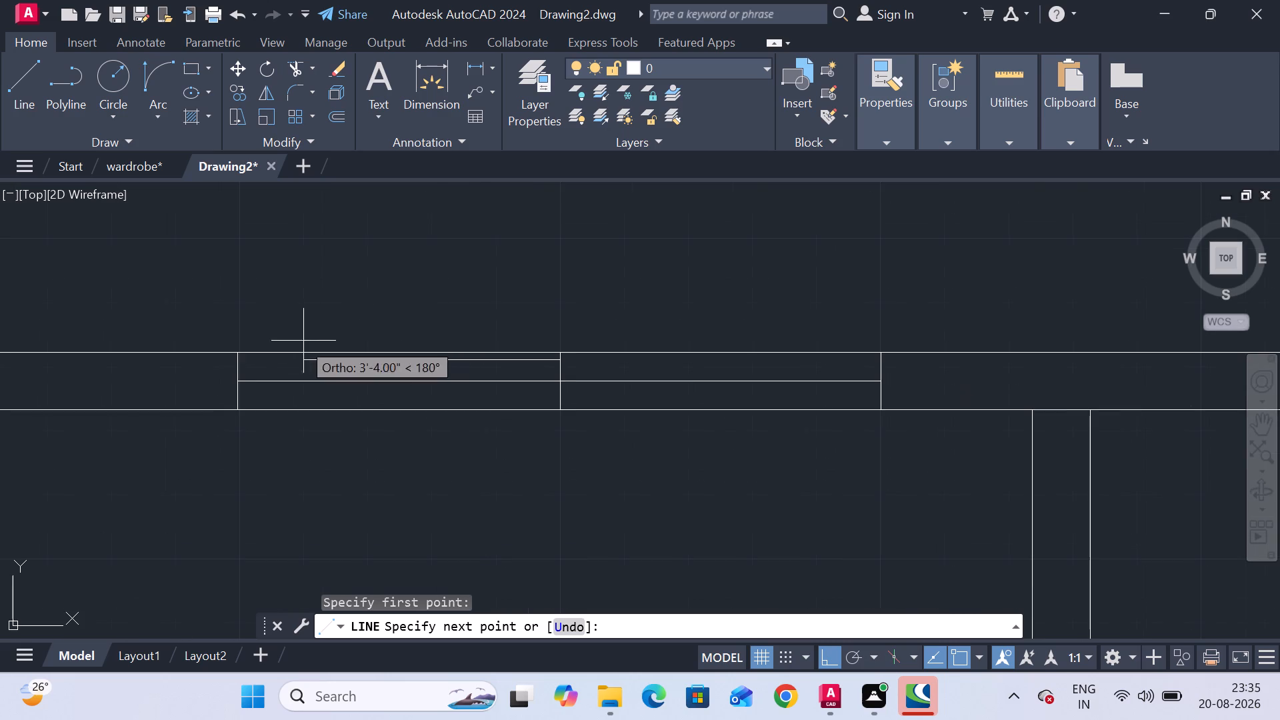
{"action": "scroll", "coordinate": [265, 355], "scroll_direction": "up", "scroll_amount": 2}
{"action": "left_click", "coordinate": [197, 371]}
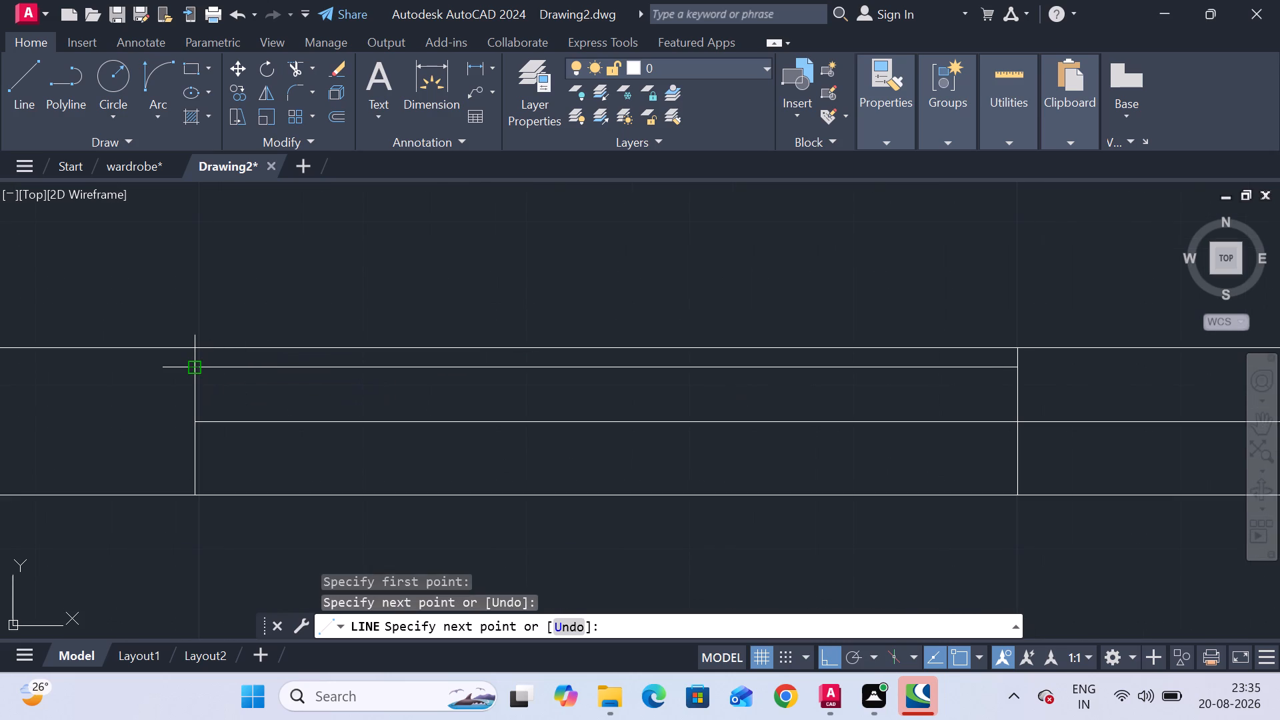
{"action": "key", "text": "Escape"}
Trim the short piece of the middle divider above the new pane line.
{"action": "left_click", "coordinate": [288, 69]}
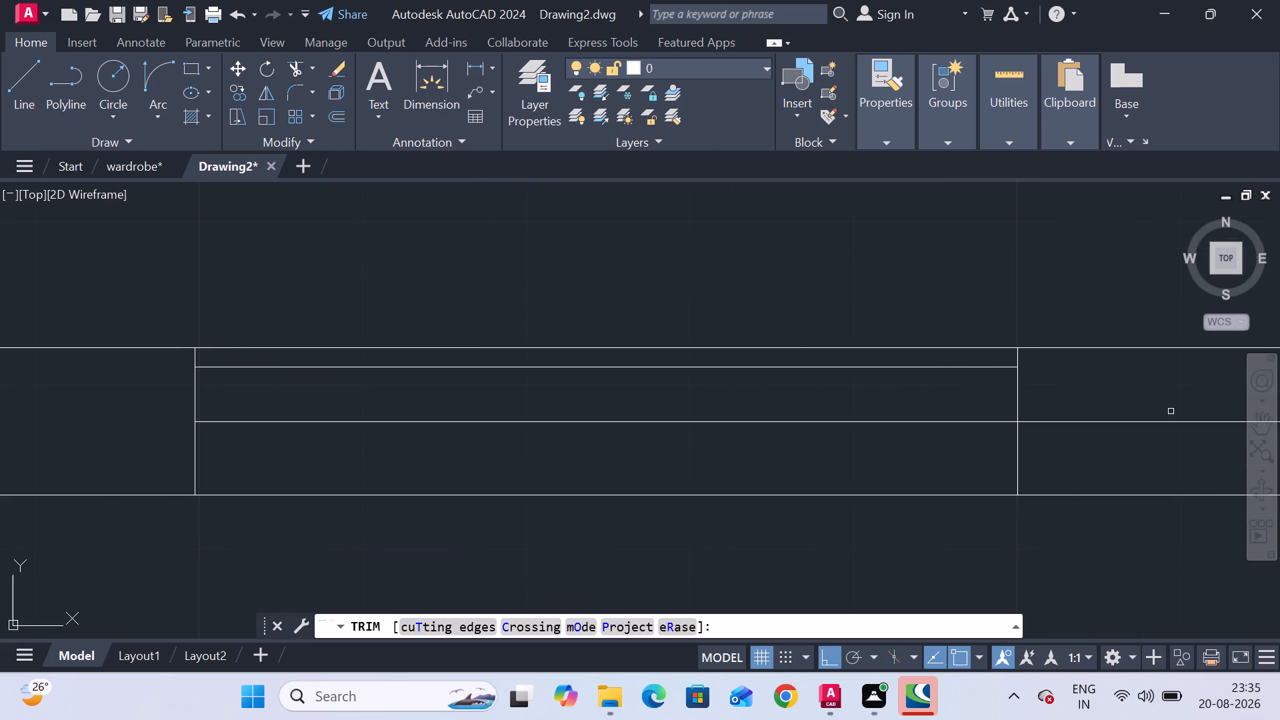
{"action": "scroll", "coordinate": [1063, 363], "scroll_direction": "up", "scroll_amount": 4}
{"action": "left_click", "coordinate": [823, 313]}
{"action": "left_click", "coordinate": [705, 313]}
Draw a horizontal pane line just inside the wall's lower edge, from the middle divider to the window's right cross line.
{"action": "scroll", "coordinate": [740, 324], "scroll_direction": "down", "scroll_amount": 4}
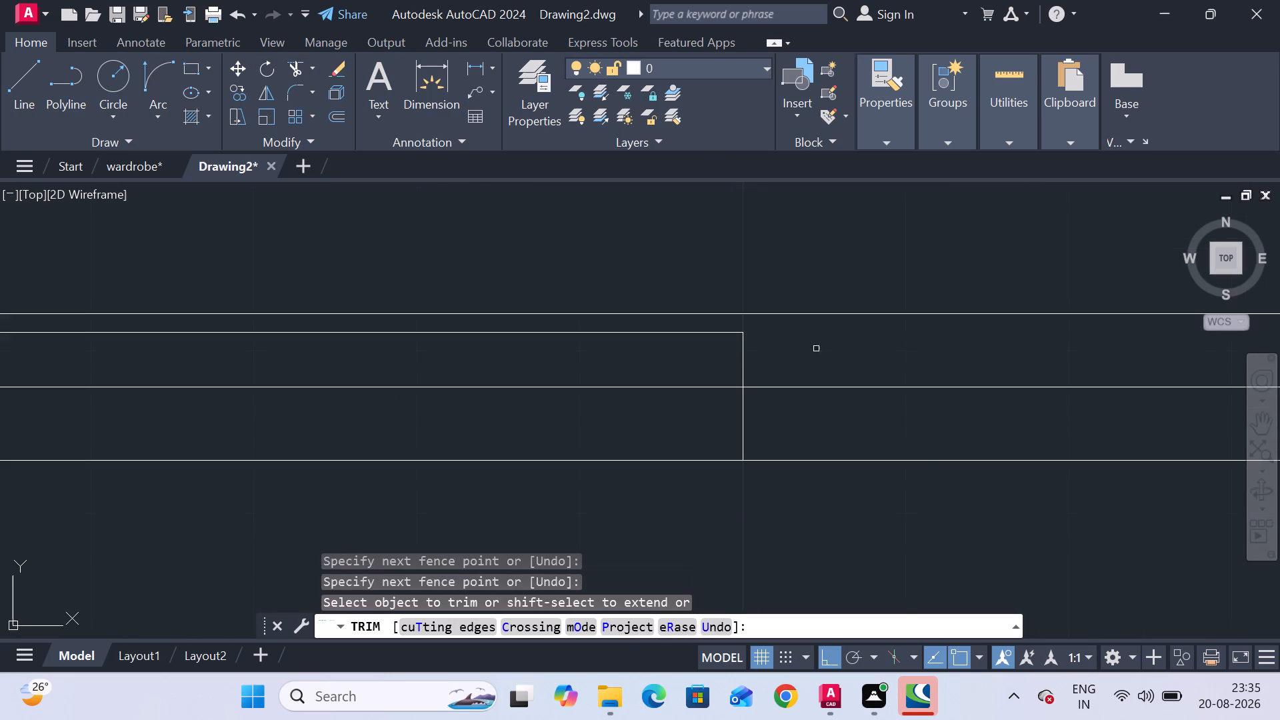
{"action": "middle_click_drag", "start_coordinate": [905, 552], "coordinate": [590, 447]}
{"action": "scroll", "coordinate": [585, 441], "scroll_direction": "down", "scroll_amount": 2}
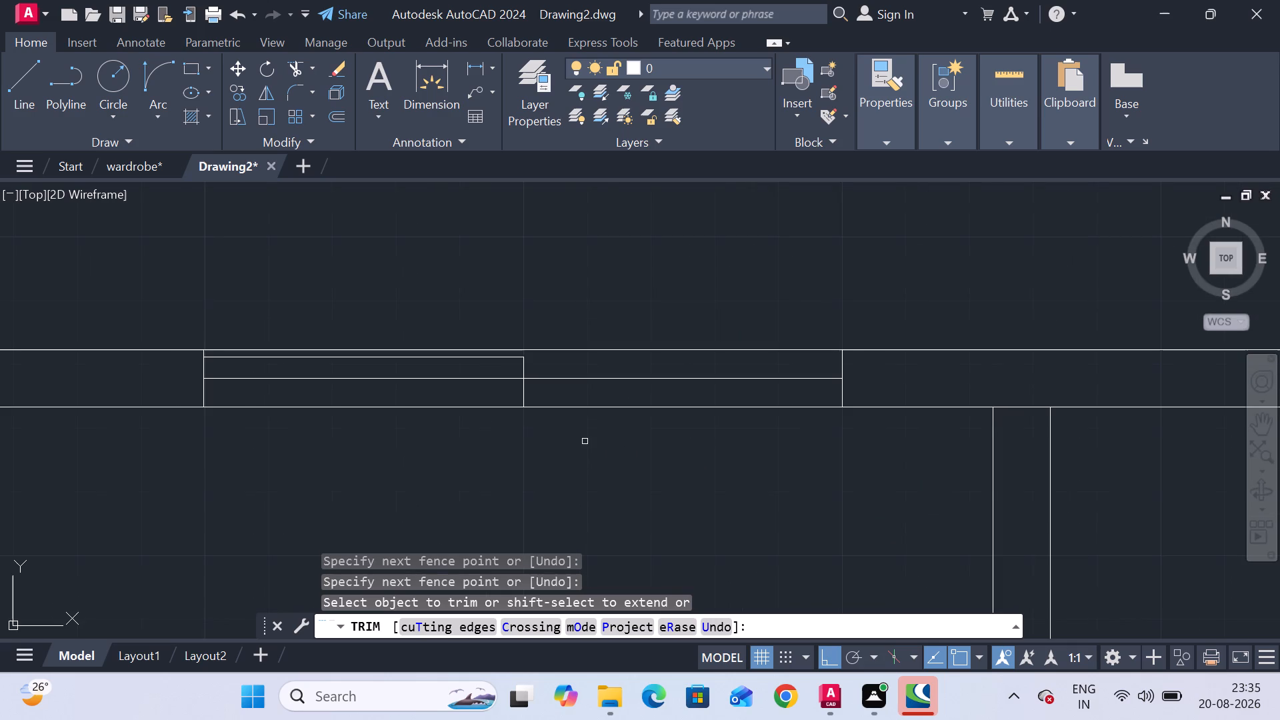
{"action": "left_click", "coordinate": [19, 80]}
{"action": "scroll", "coordinate": [579, 411], "scroll_direction": "up", "scroll_amount": 3}
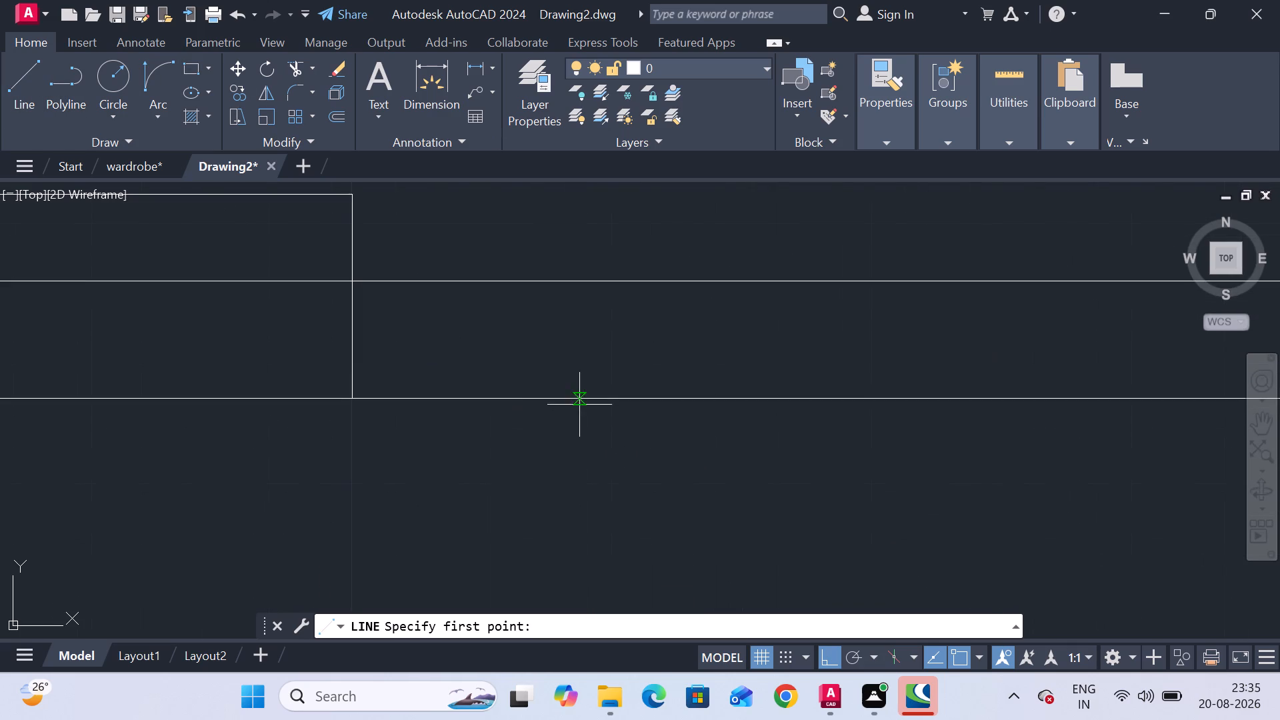
{"action": "left_click", "coordinate": [352, 377]}
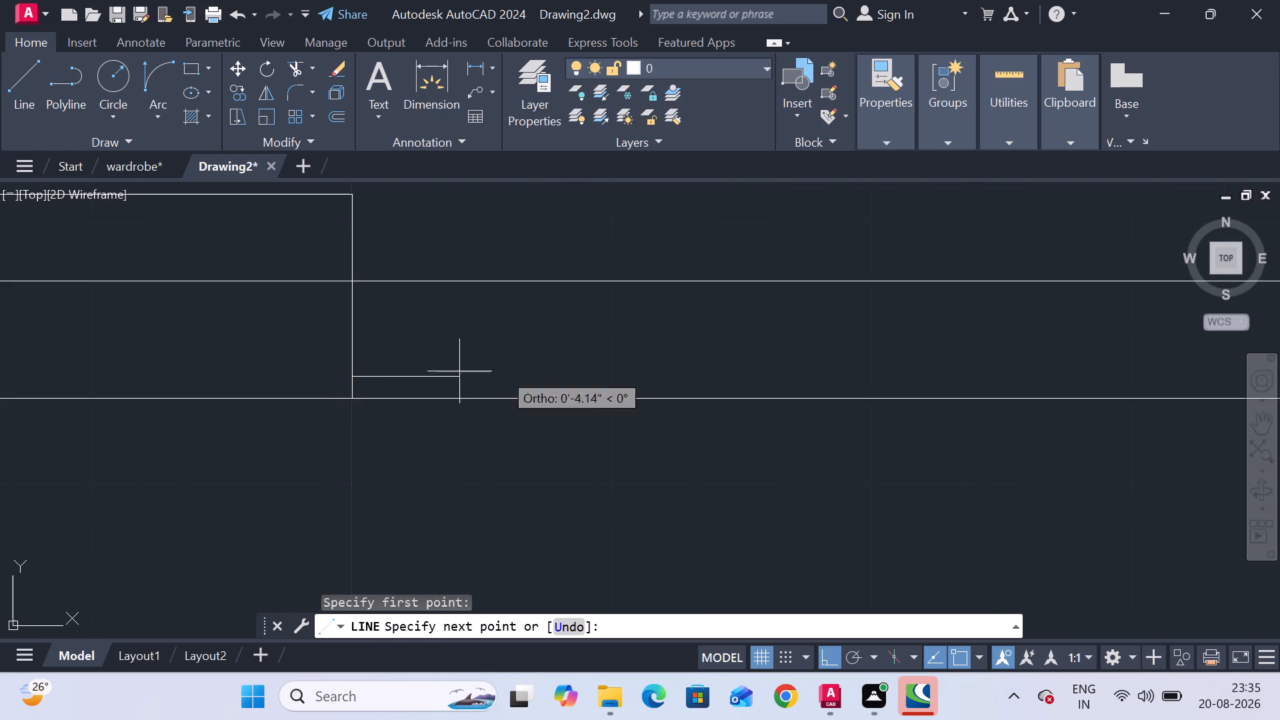
{"action": "scroll", "coordinate": [773, 359], "scroll_direction": "down", "scroll_amount": 2}
{"action": "middle_click_drag", "start_coordinate": [775, 359], "coordinate": [709, 359]}
{"action": "scroll", "coordinate": [609, 359], "scroll_direction": "down", "scroll_amount": 1}
{"action": "scroll", "coordinate": [864, 356], "scroll_direction": "up", "scroll_amount": 3}
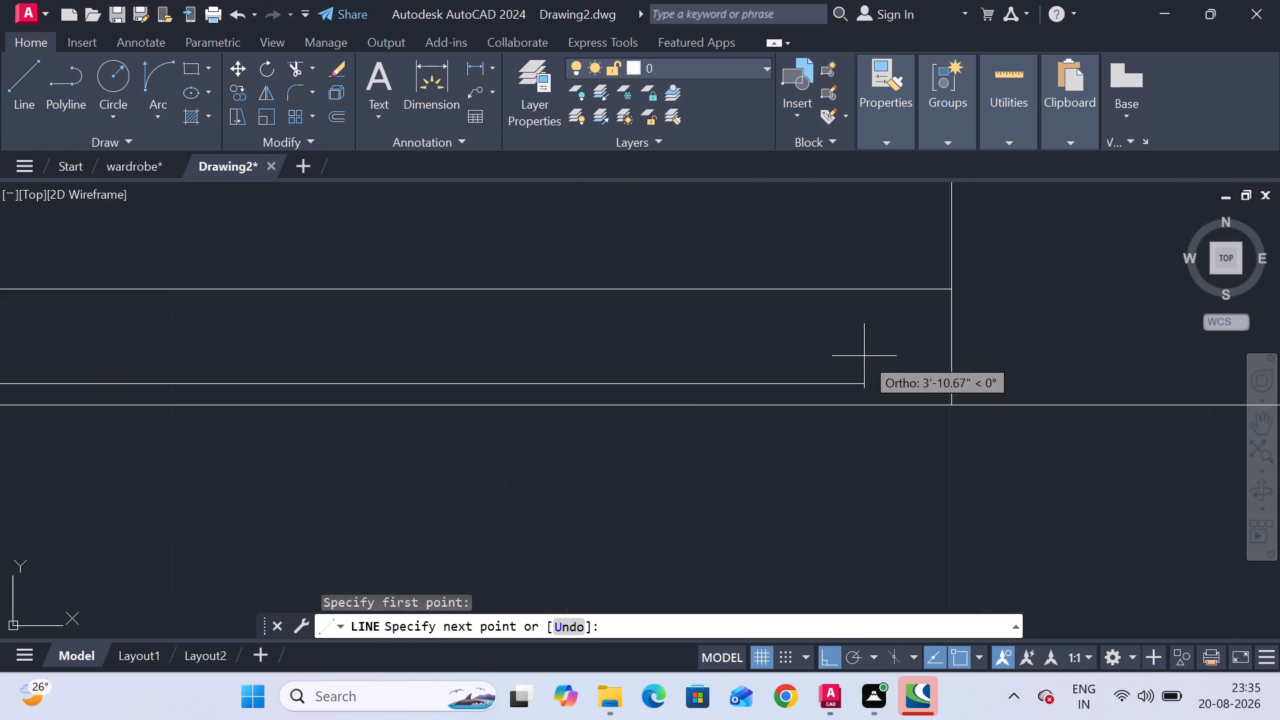
{"action": "left_click", "coordinate": [953, 389]}
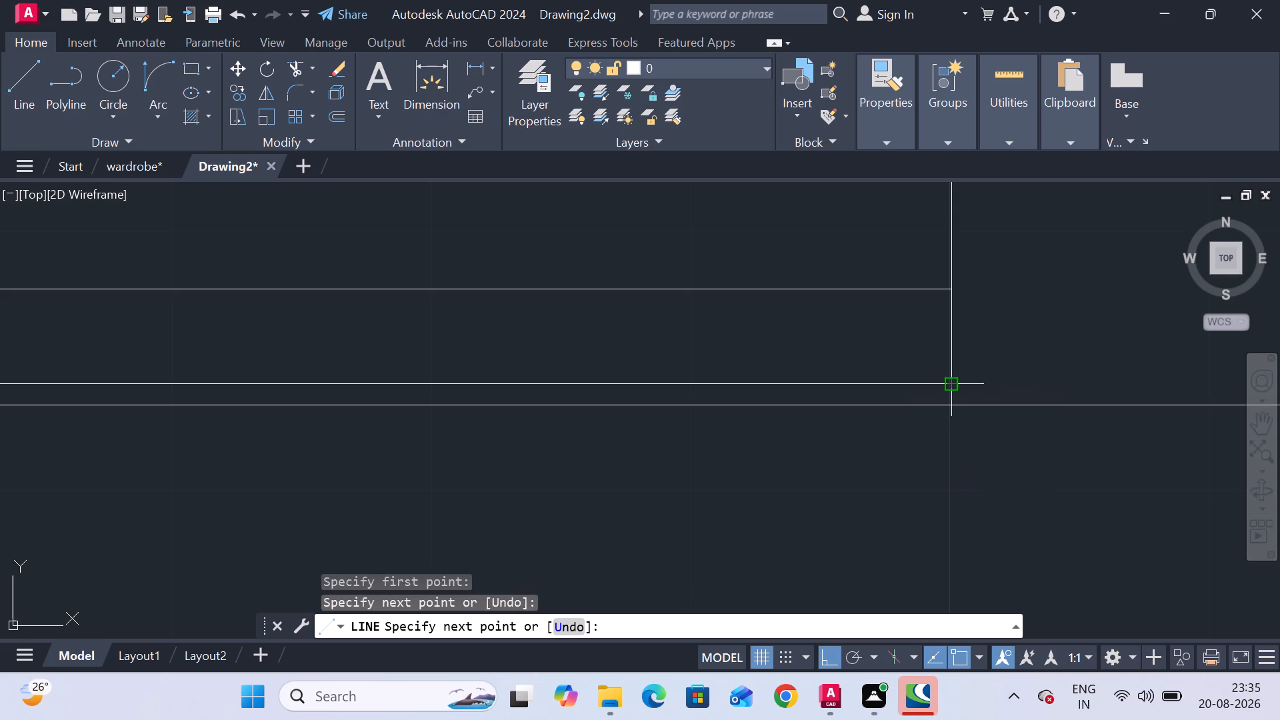
{"action": "key", "text": "Escape"}
Trim the short piece of the middle divider below the lower pane line.
{"action": "scroll", "coordinate": [586, 443], "scroll_direction": "down", "scroll_amount": 2}
{"action": "middle_click_drag", "start_coordinate": [586, 443], "coordinate": [659, 404]}
{"action": "scroll", "coordinate": [348, 385], "scroll_direction": "up", "scroll_amount": 3}
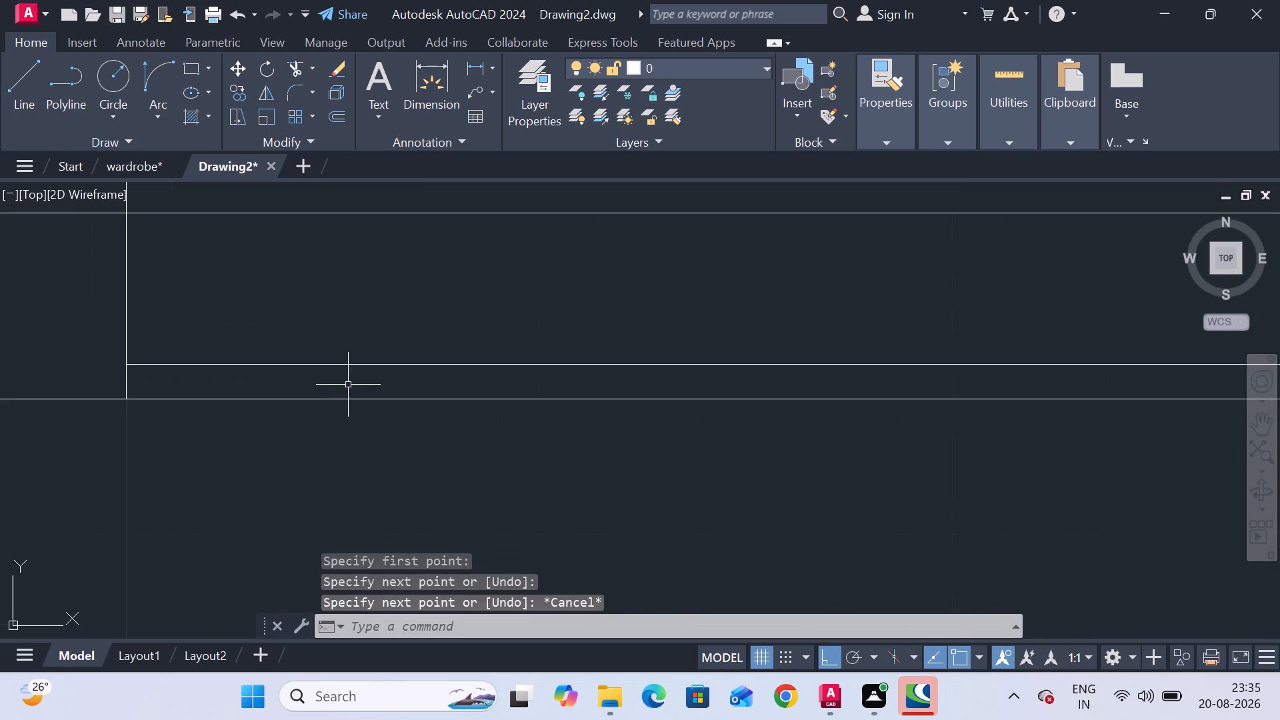
{"action": "middle_click_drag", "start_coordinate": [348, 385], "coordinate": [581, 369]}
{"action": "left_click", "coordinate": [298, 67]}
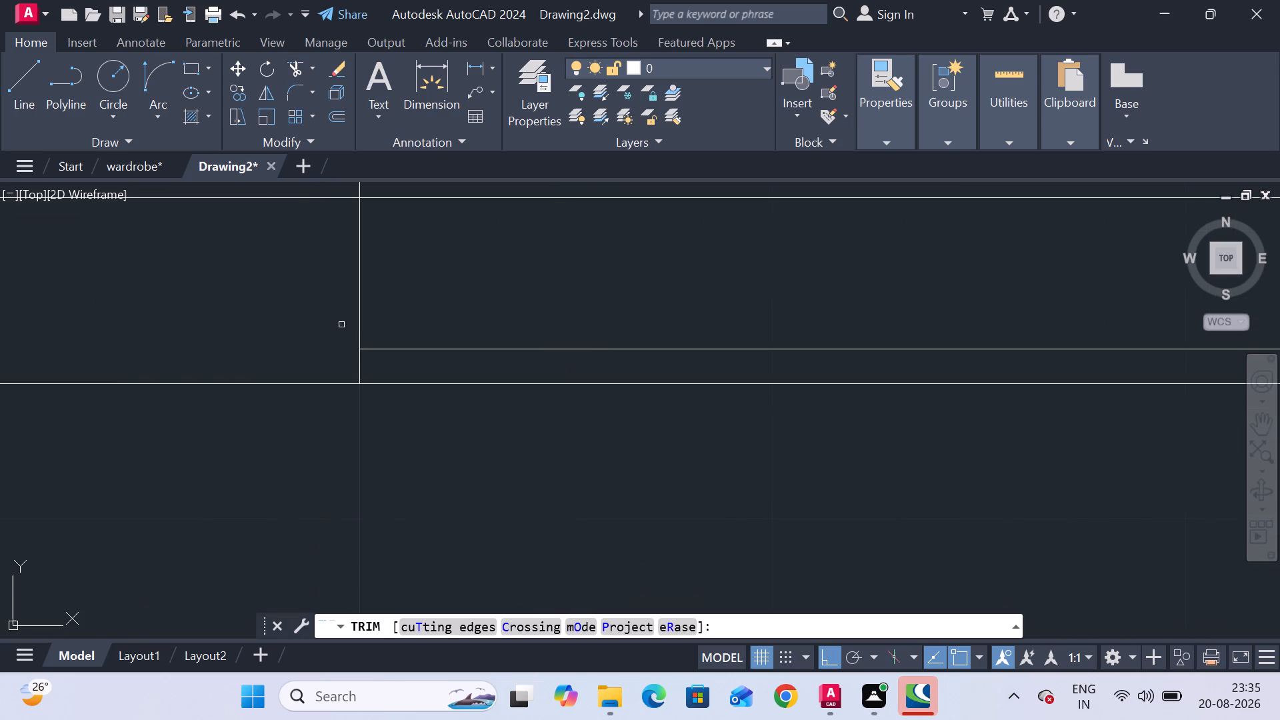
{"action": "left_click", "coordinate": [349, 365]}
{"action": "left_click", "coordinate": [374, 365]}
{"action": "scroll", "coordinate": [421, 391], "scroll_direction": "down", "scroll_amount": 4}
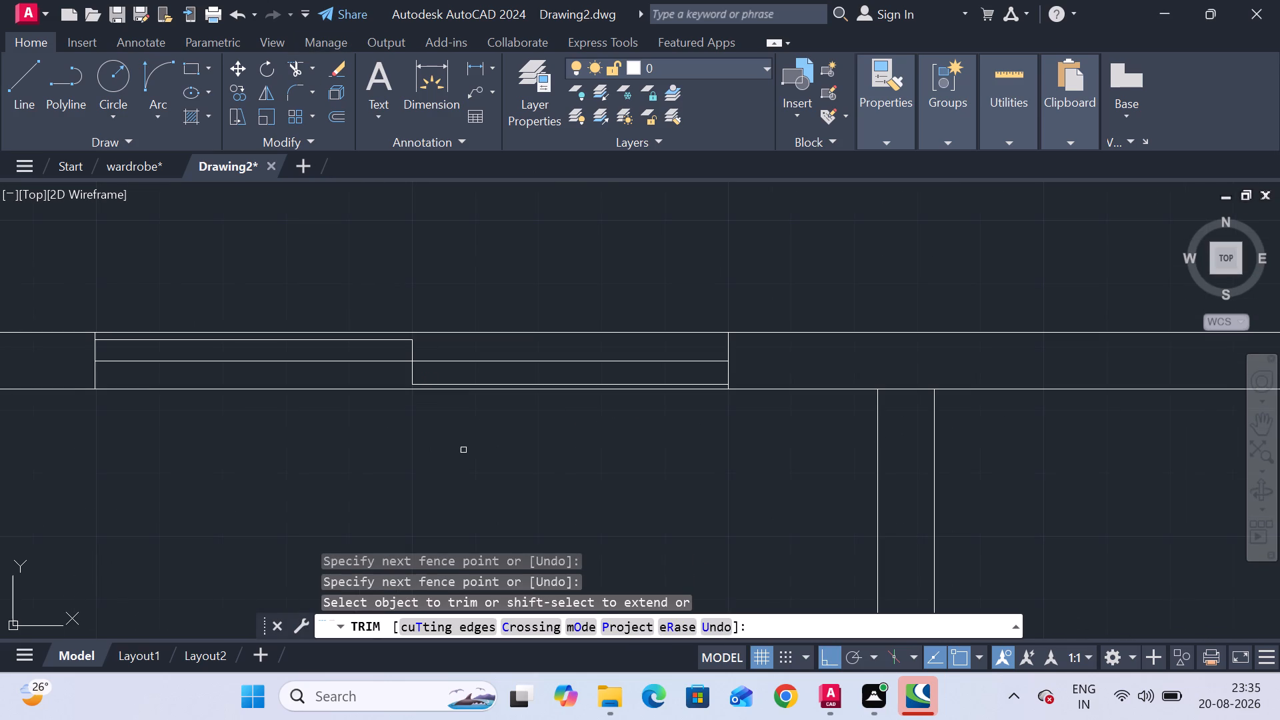
{"action": "key", "text": "Escape"}
{"action": "key", "text": "Escape"}
{"action": "key", "text": "Escape"}
{"action": "key", "text": "Escape"}
{"action": "key", "text": "Escape"}
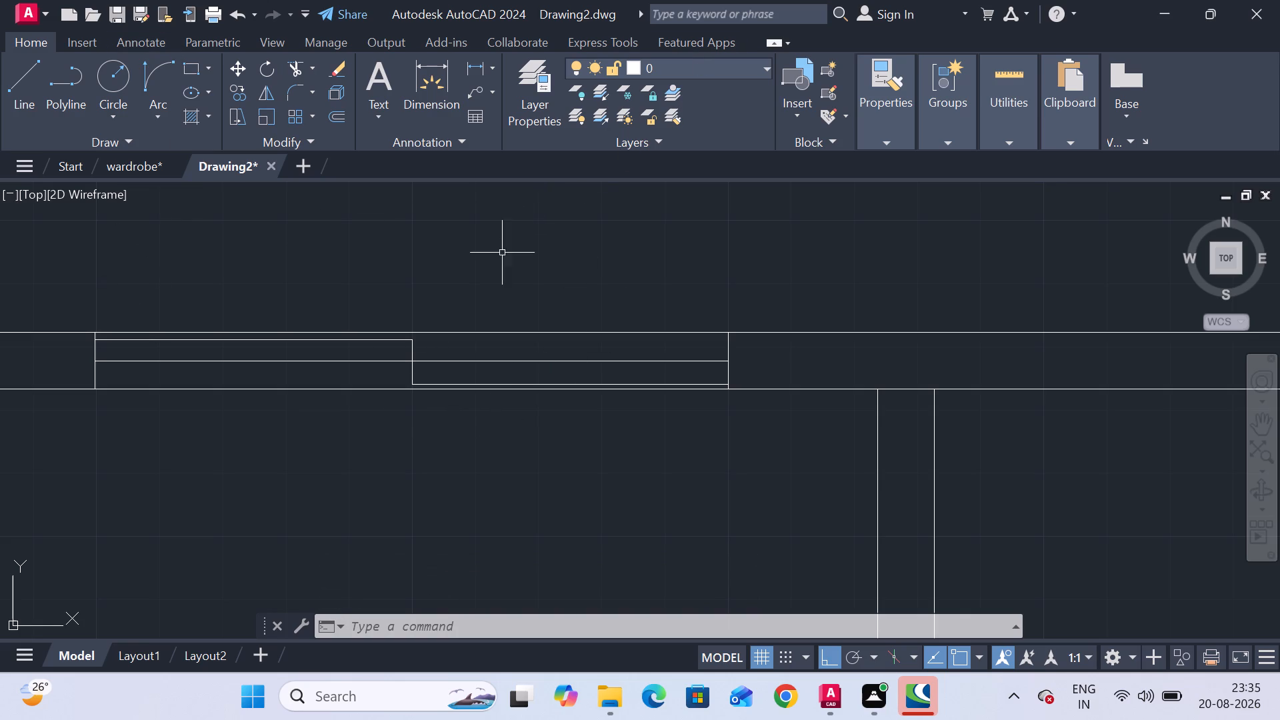
Draw a closed rectangular line outline around the sliding window, along both wall edges and both end cross lines.
{"action": "left_click", "coordinate": [33, 90]}
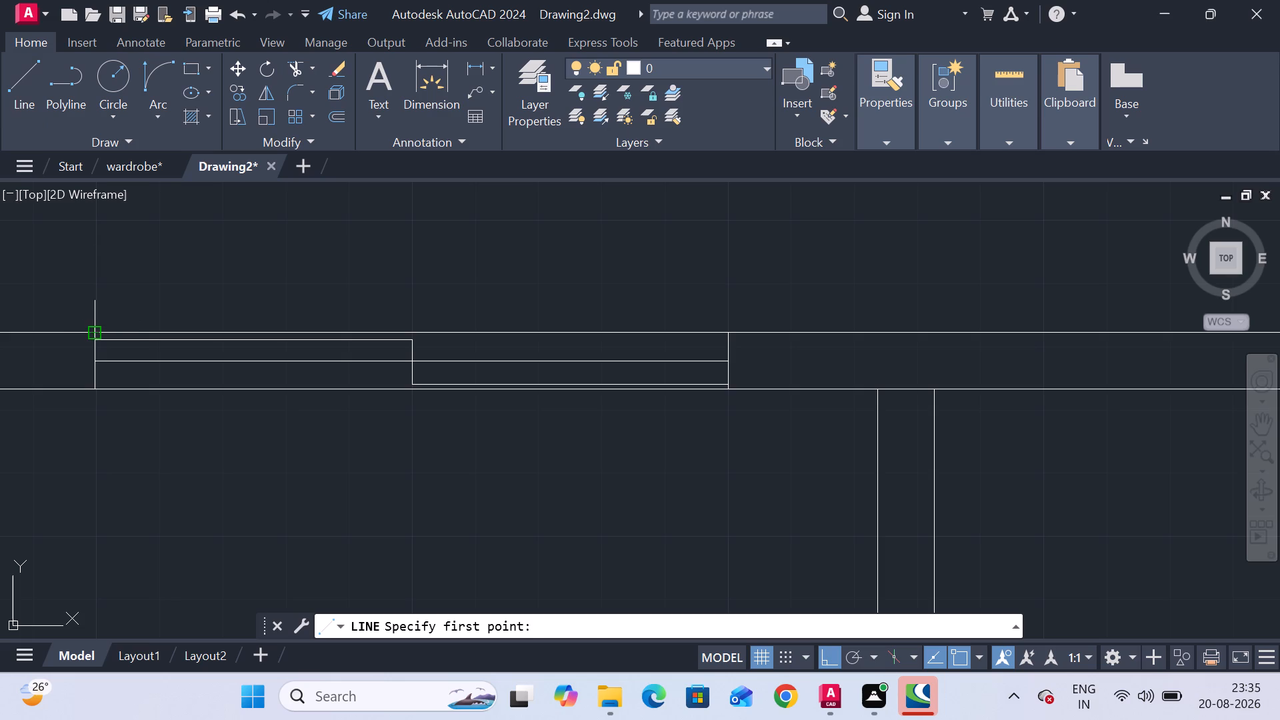
{"action": "left_click", "coordinate": [95, 332]}
{"action": "left_click", "coordinate": [729, 334]}
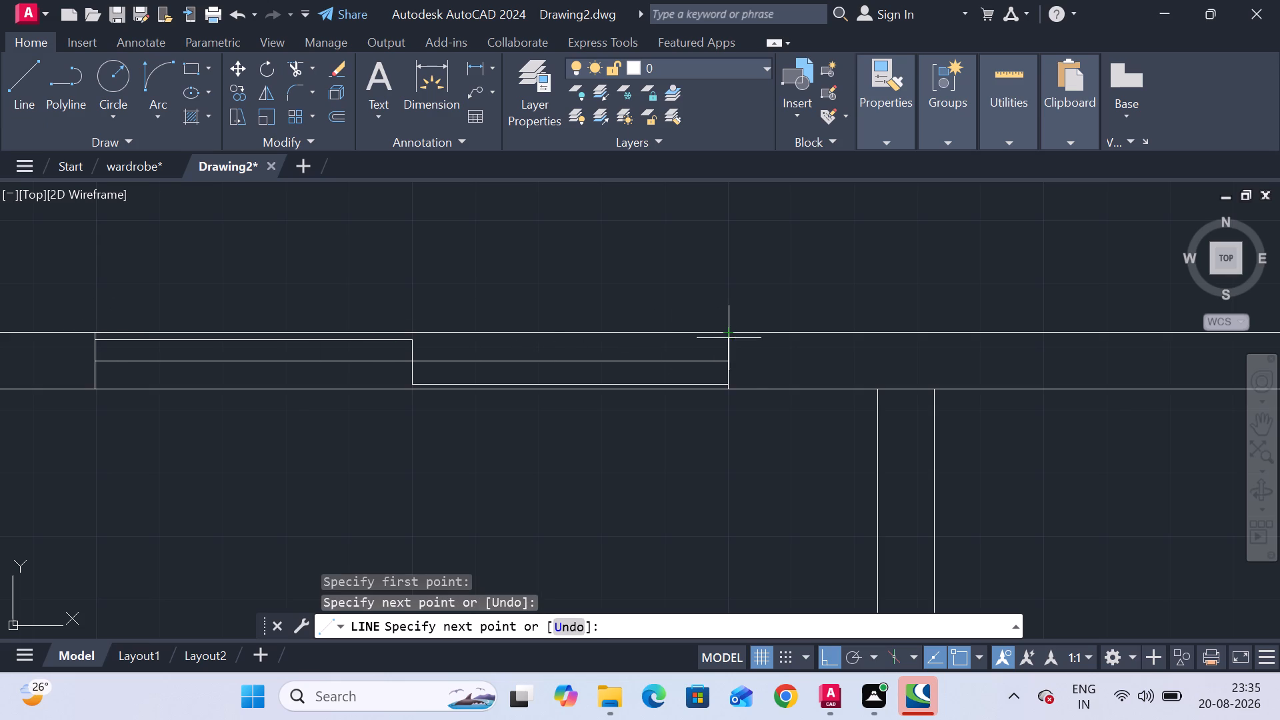
{"action": "left_click", "coordinate": [726, 379]}
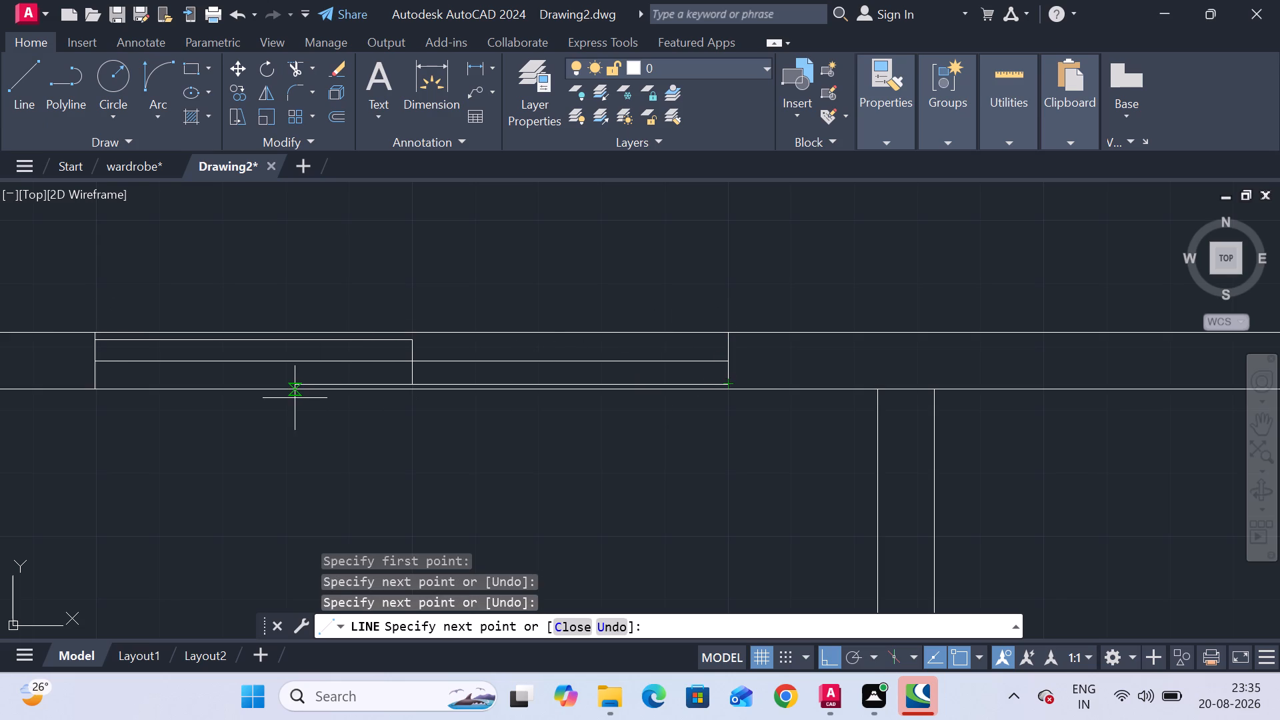
{"action": "scroll", "coordinate": [731, 378], "scroll_direction": "up", "scroll_amount": 3}
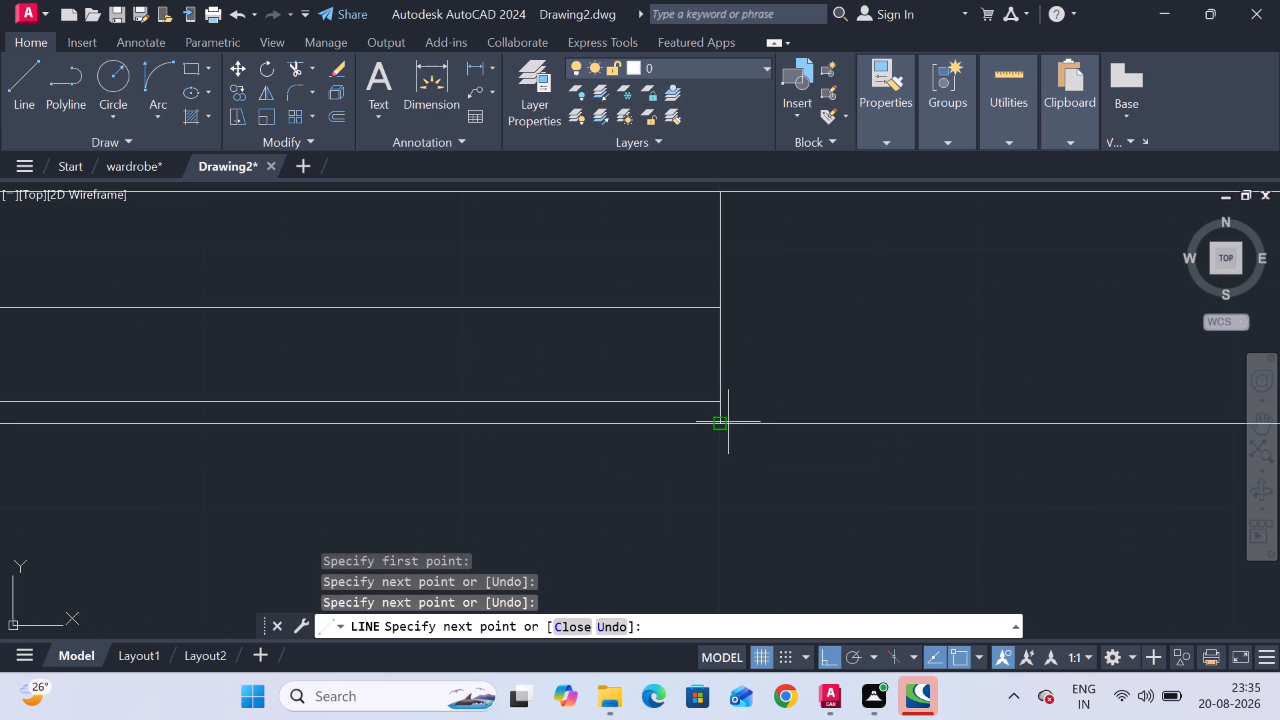
{"action": "left_click", "coordinate": [726, 420]}
{"action": "scroll", "coordinate": [479, 437], "scroll_direction": "down", "scroll_amount": 3}
{"action": "middle_click_drag", "start_coordinate": [479, 437], "coordinate": [805, 425]}
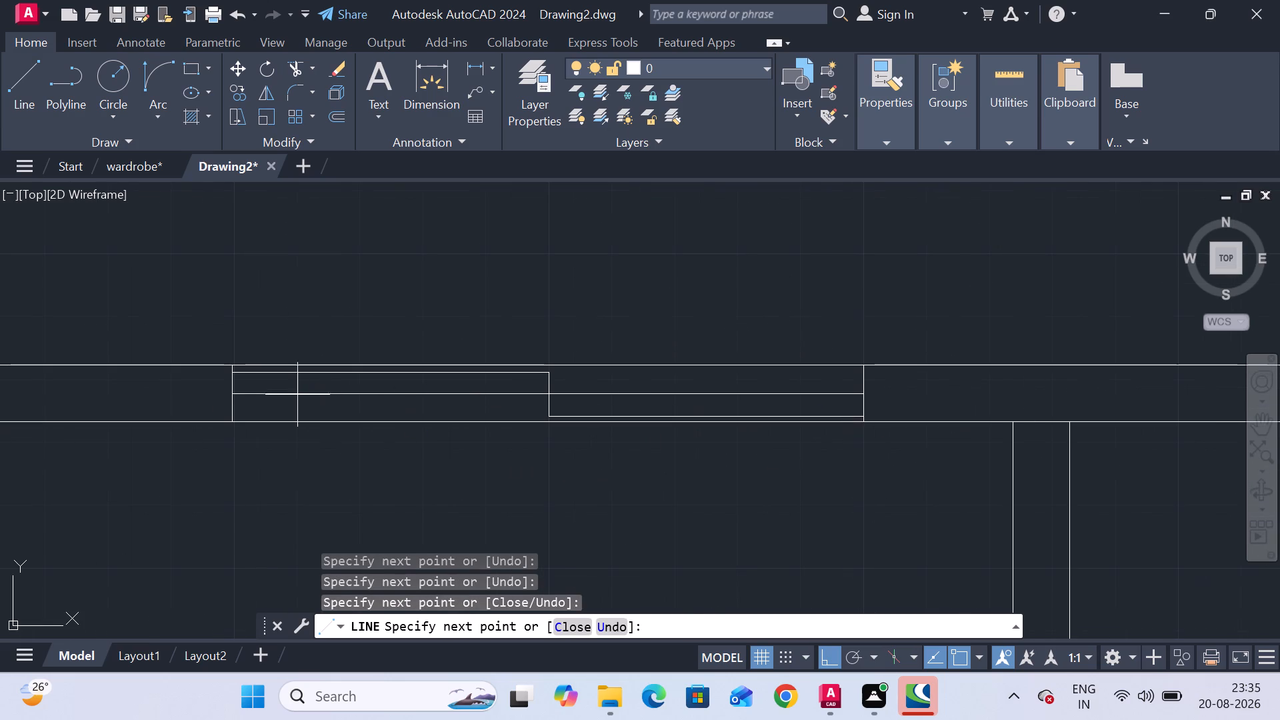
{"action": "left_click", "coordinate": [237, 419]}
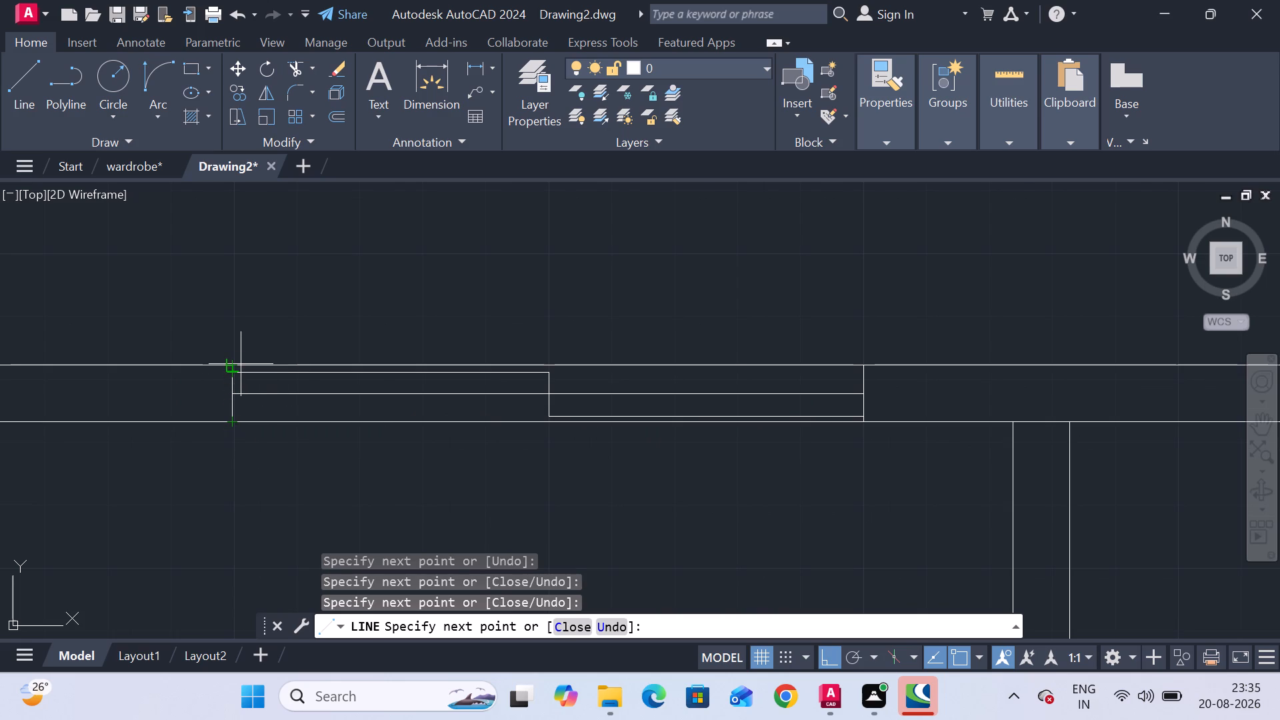
{"action": "scroll", "coordinate": [241, 367], "scroll_direction": "up", "scroll_amount": 4}
{"action": "left_click", "coordinate": [183, 353]}
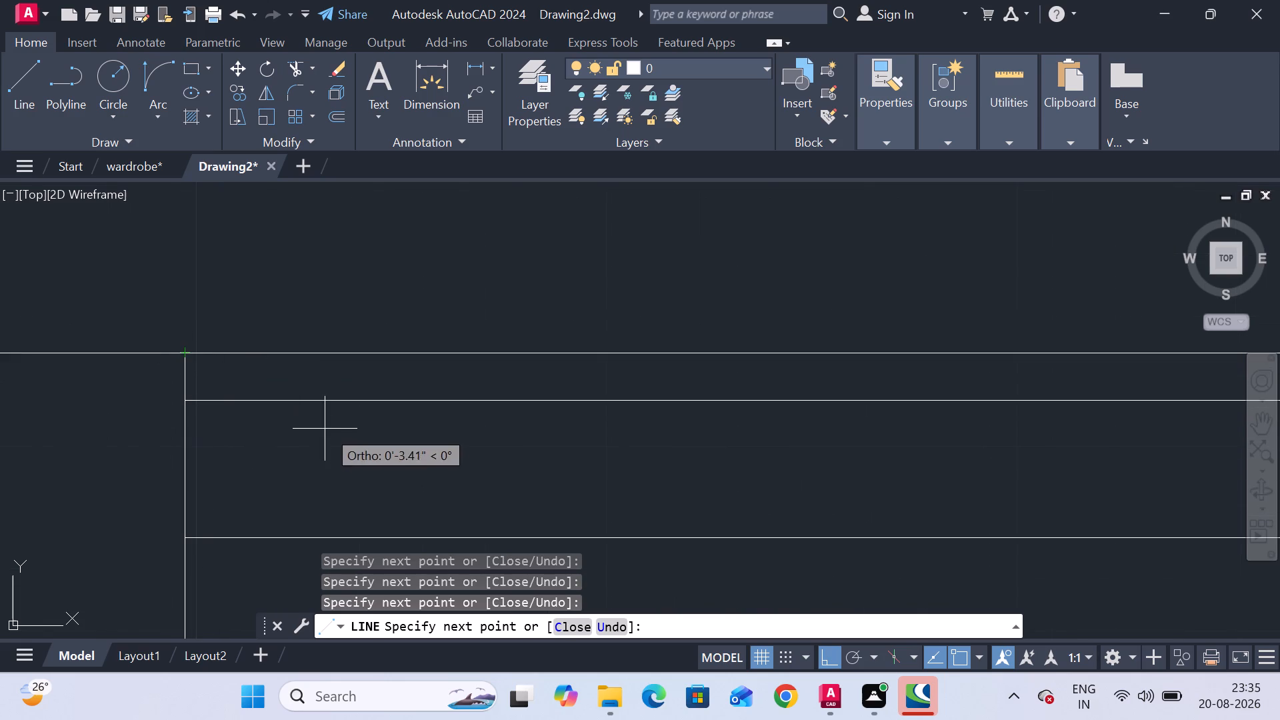
{"action": "key", "text": "Escape"}
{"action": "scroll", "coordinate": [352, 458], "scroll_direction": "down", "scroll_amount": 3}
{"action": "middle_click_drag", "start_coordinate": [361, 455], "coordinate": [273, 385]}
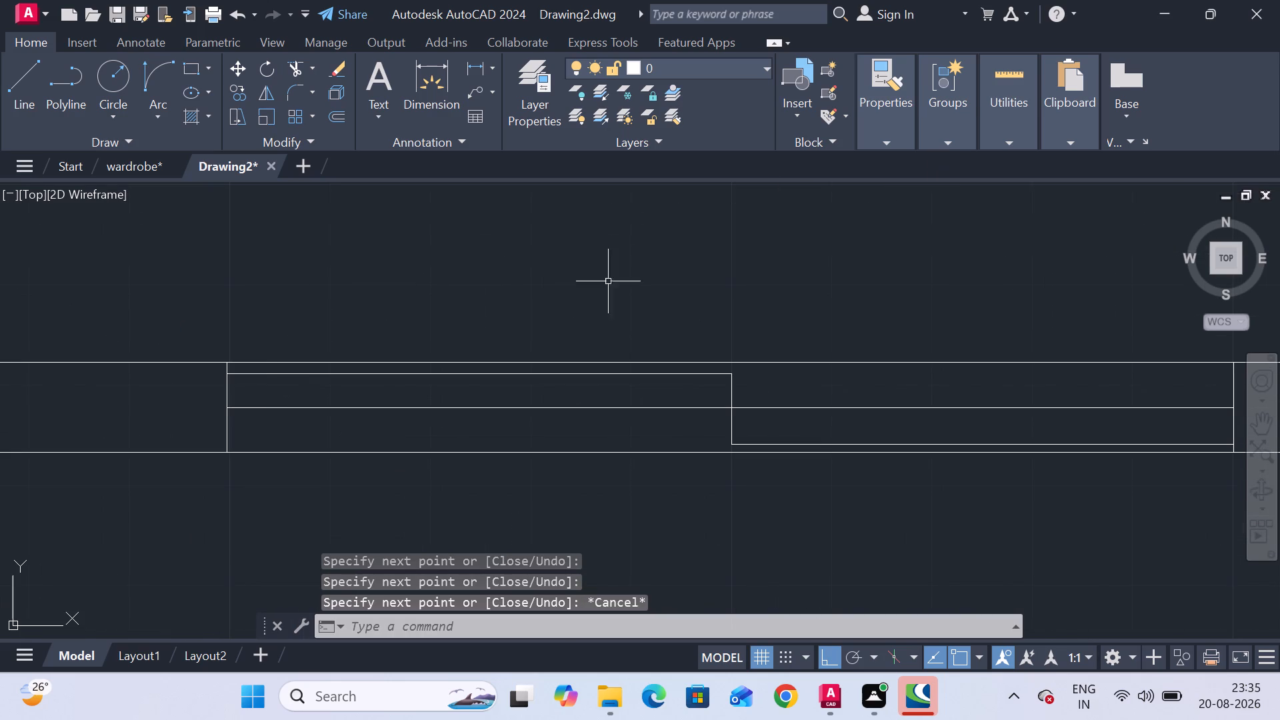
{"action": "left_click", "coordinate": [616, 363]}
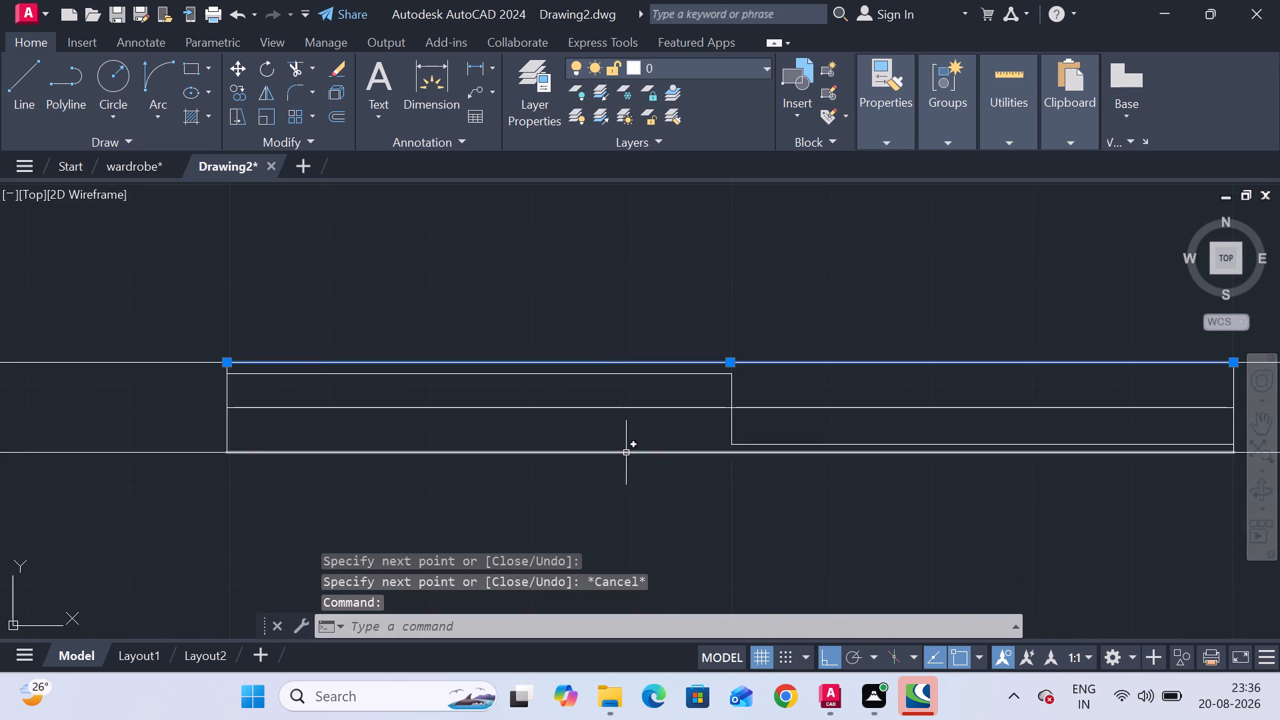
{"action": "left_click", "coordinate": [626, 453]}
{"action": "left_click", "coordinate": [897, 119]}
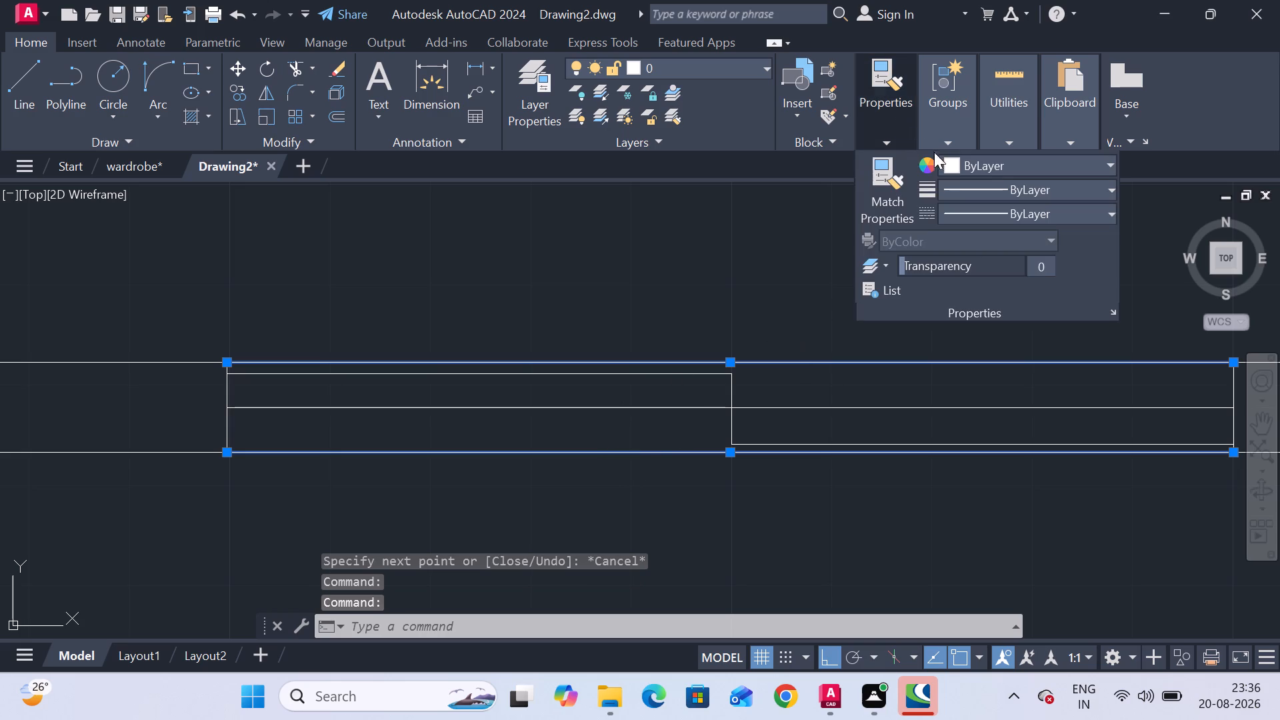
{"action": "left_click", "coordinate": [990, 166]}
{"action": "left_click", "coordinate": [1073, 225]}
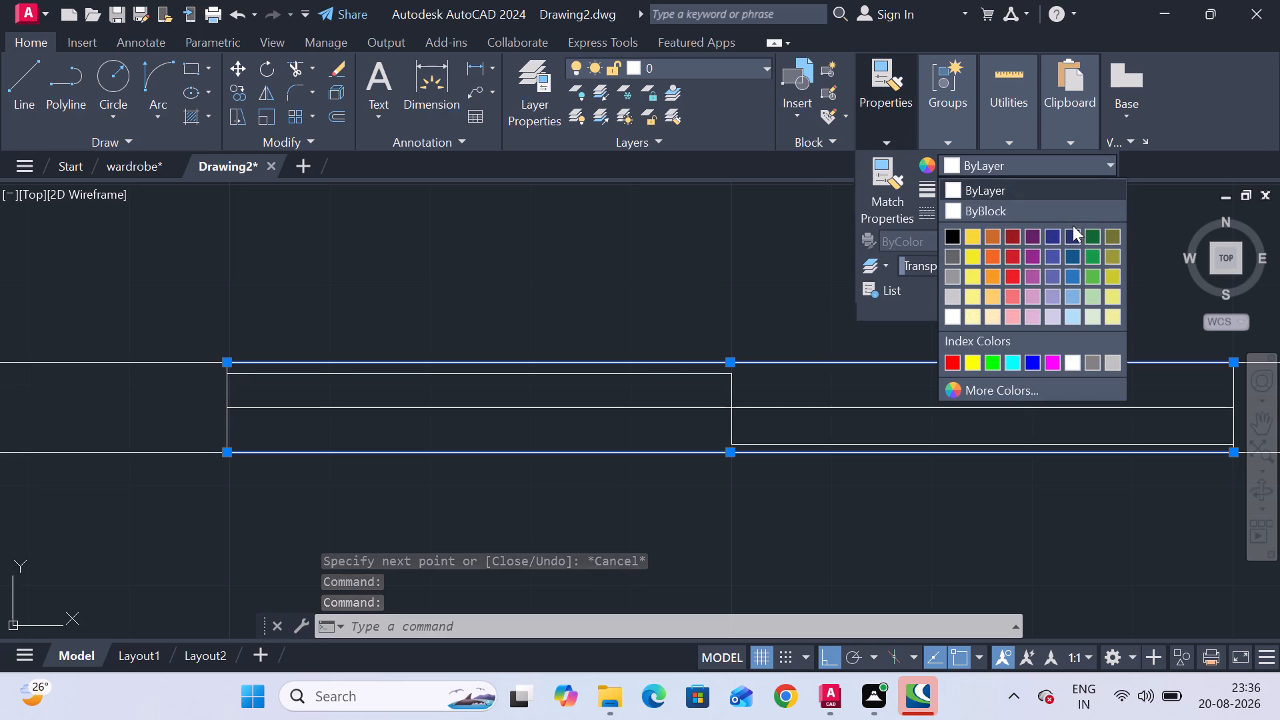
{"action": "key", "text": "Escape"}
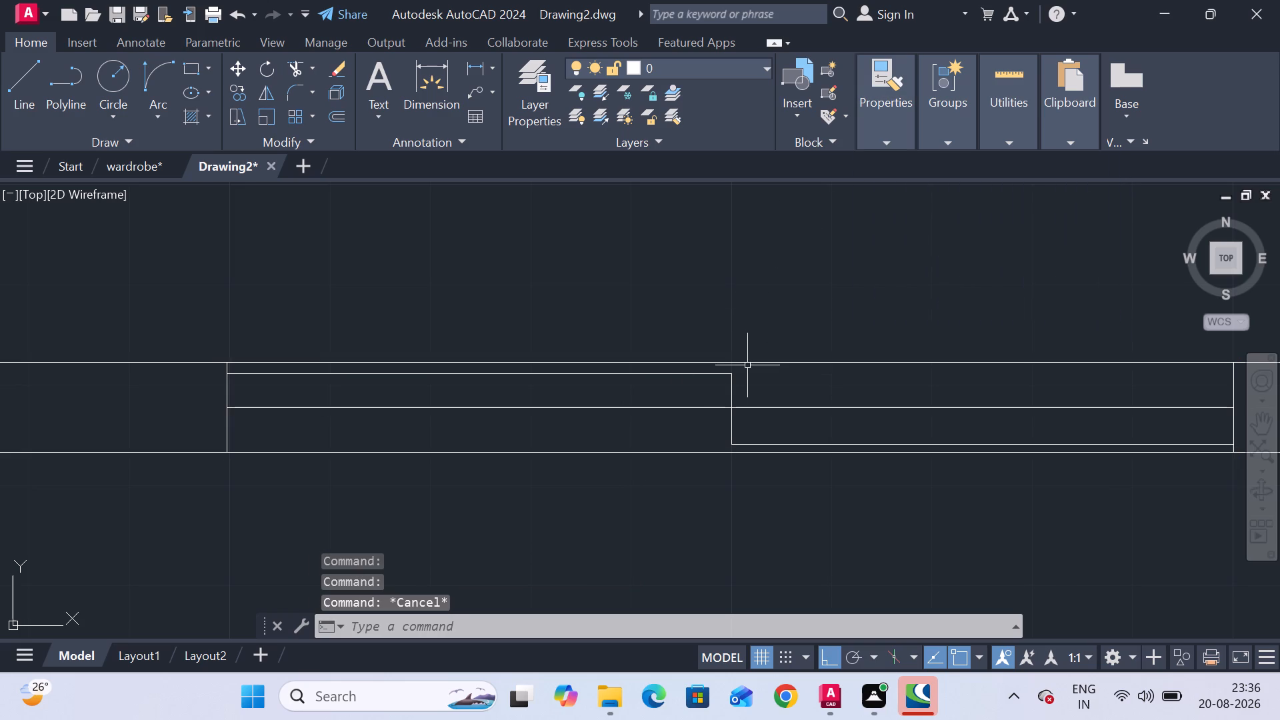
Set the colour of the sliding window's upper and lower outline lines to Blue.
{"action": "left_click", "coordinate": [747, 365]}
{"action": "left_click", "coordinate": [725, 451]}
{"action": "left_click", "coordinate": [898, 127]}
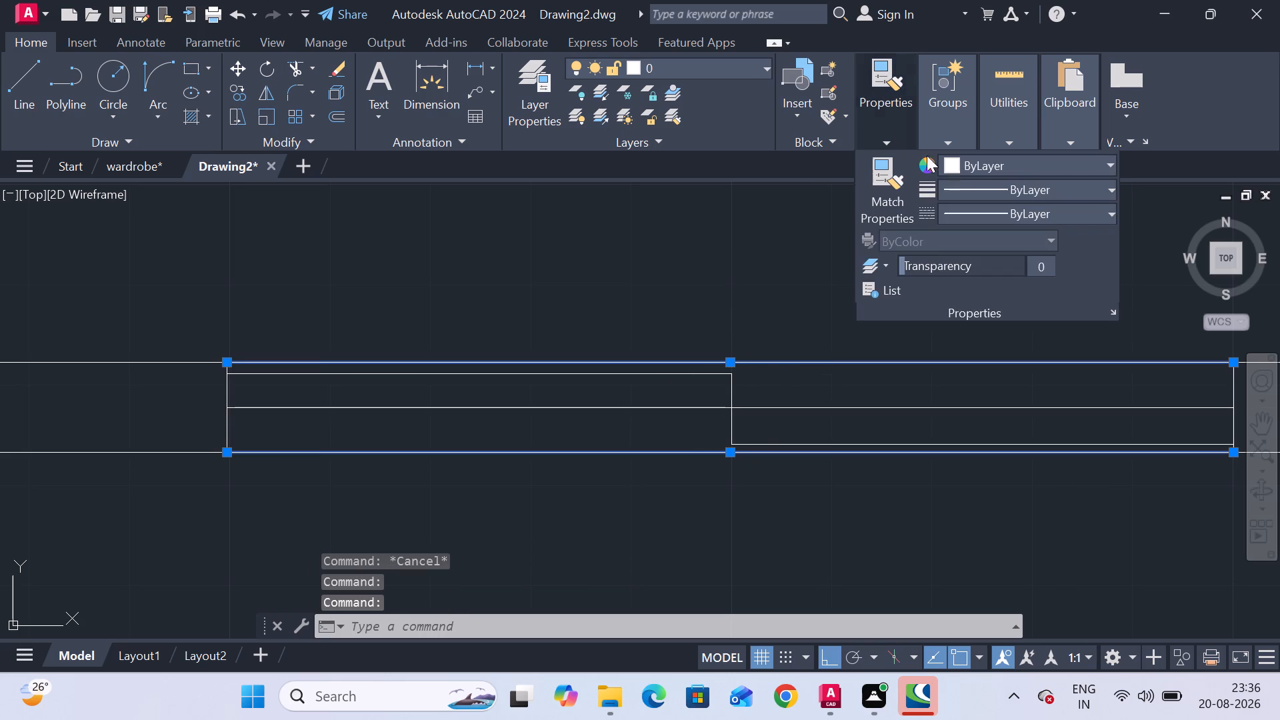
{"action": "left_click", "coordinate": [986, 166]}
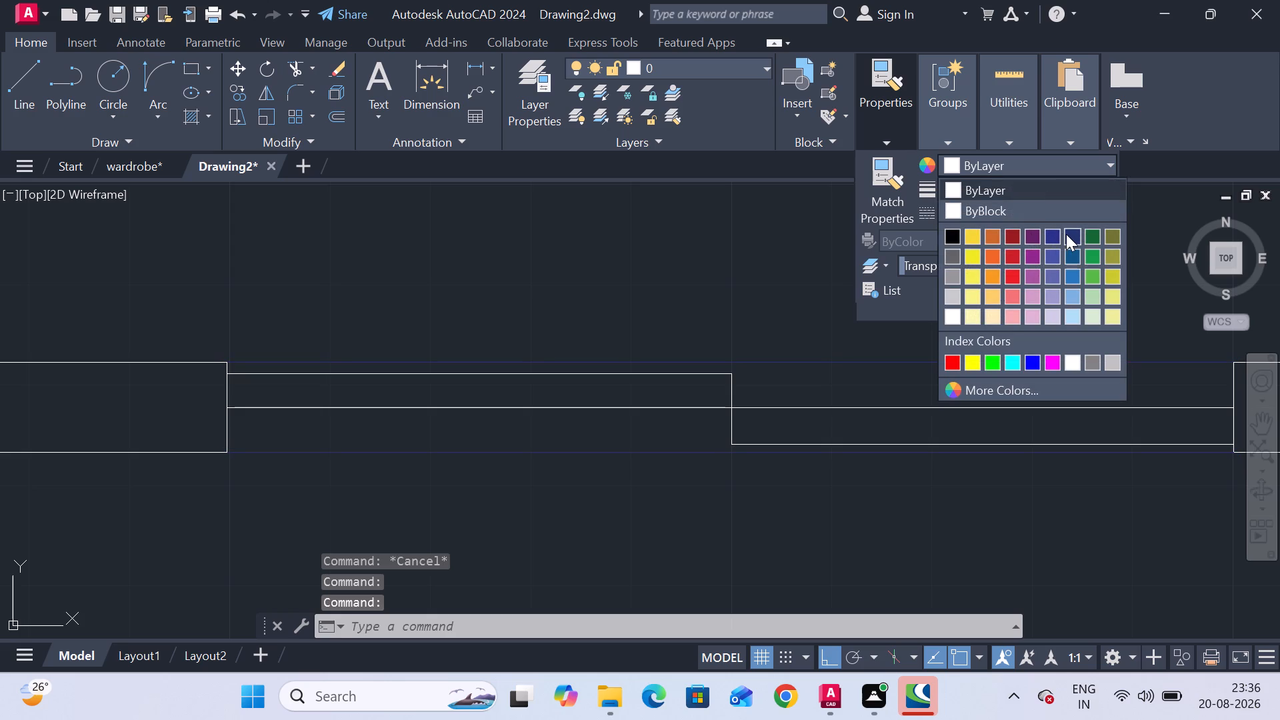
{"action": "left_click", "coordinate": [1033, 362]}
{"action": "key", "text": "Escape"}
Draw horizontal lines across the wall opening west of the blue-edged window, along the upper and lower wall edges.
{"action": "scroll", "coordinate": [881, 467], "scroll_direction": "down", "scroll_amount": 2}
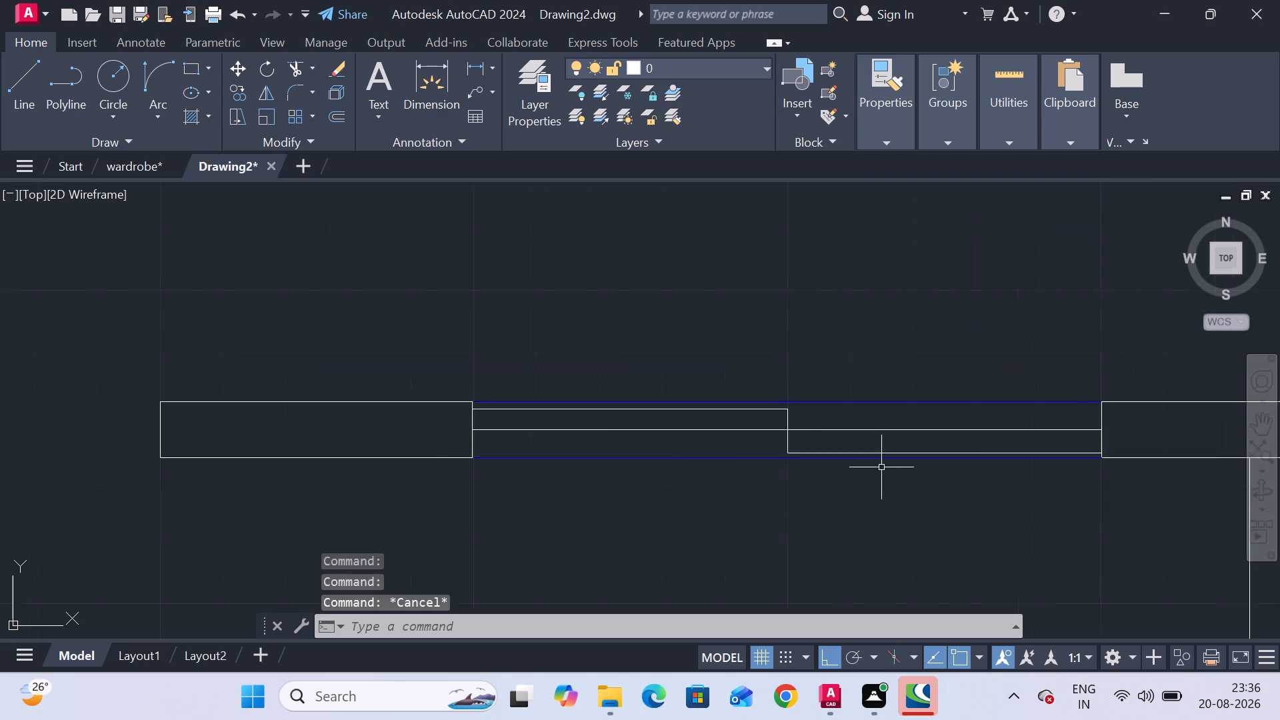
{"action": "middle_click_drag", "start_coordinate": [881, 464], "coordinate": [595, 333]}
{"action": "scroll", "coordinate": [599, 347], "scroll_direction": "down", "scroll_amount": 1}
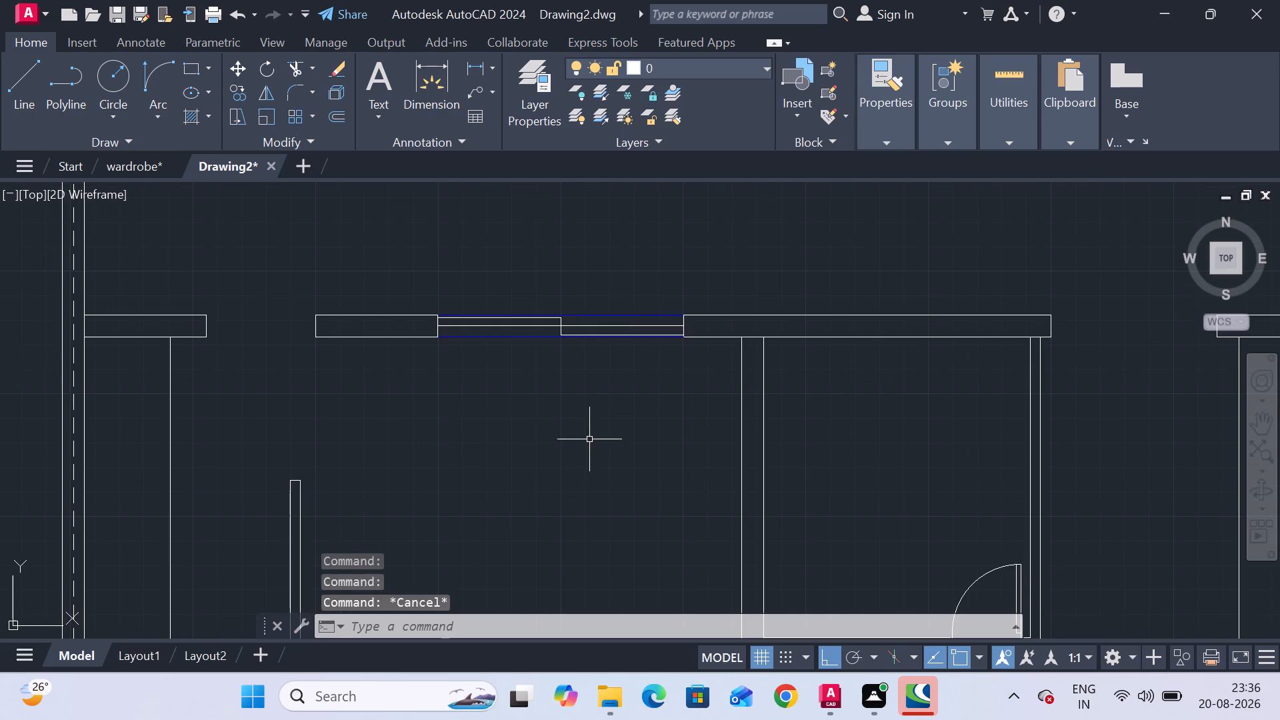
{"action": "middle_click_drag", "start_coordinate": [365, 349], "coordinate": [406, 424]}
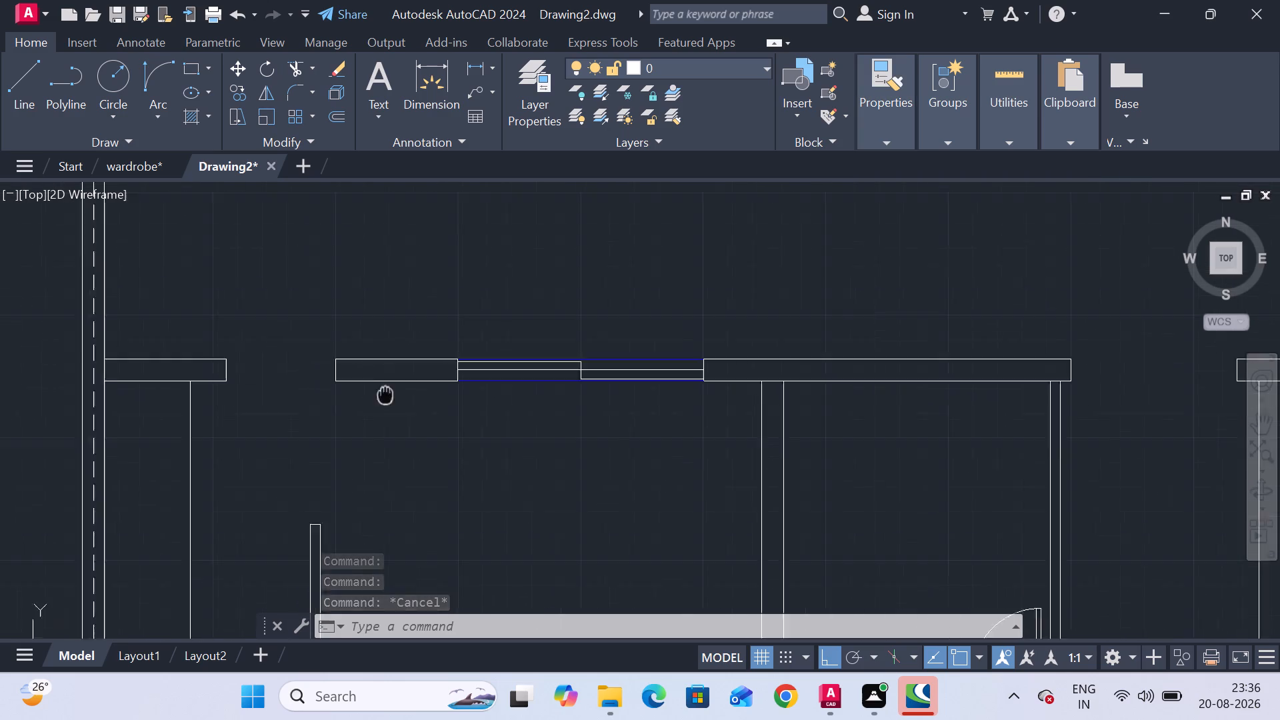
{"action": "middle_click_drag", "start_coordinate": [406, 424], "coordinate": [472, 451]}
{"action": "scroll", "coordinate": [361, 425], "scroll_direction": "up", "scroll_amount": 2}
{"action": "middle_click_drag", "start_coordinate": [350, 416], "coordinate": [505, 330]}
{"action": "left_click", "coordinate": [19, 94]}
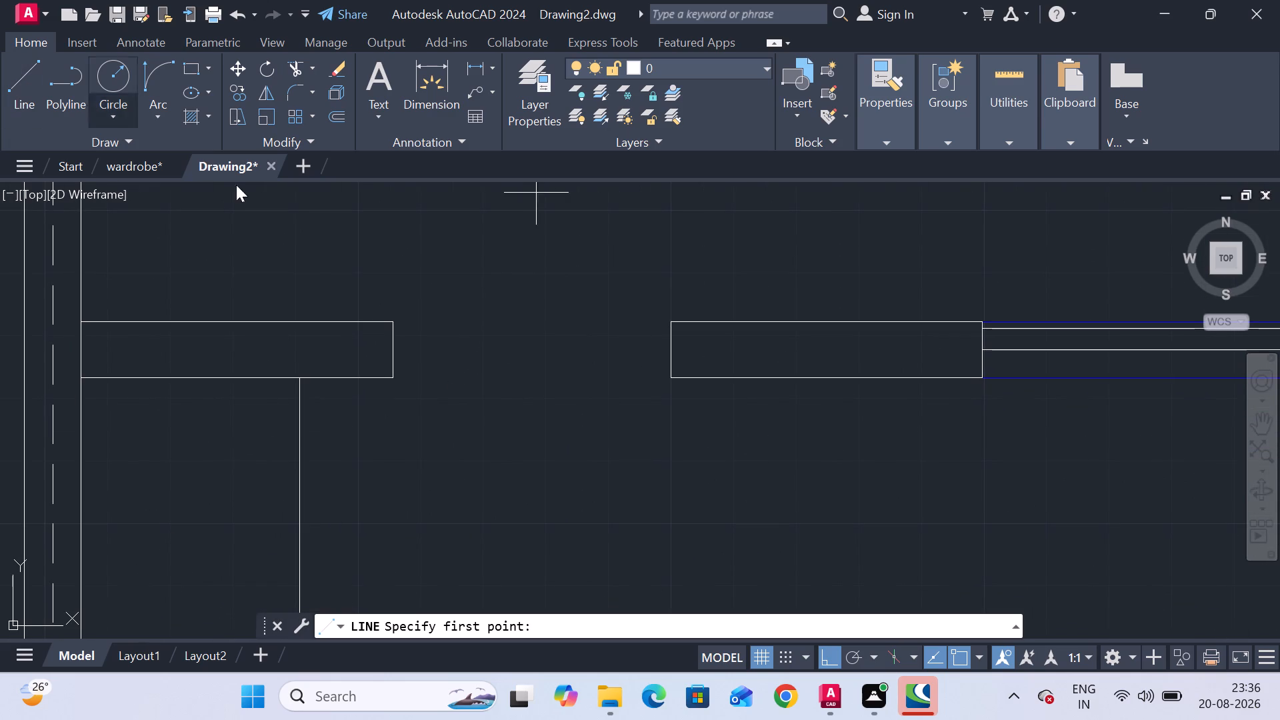
{"action": "left_click", "coordinate": [393, 319]}
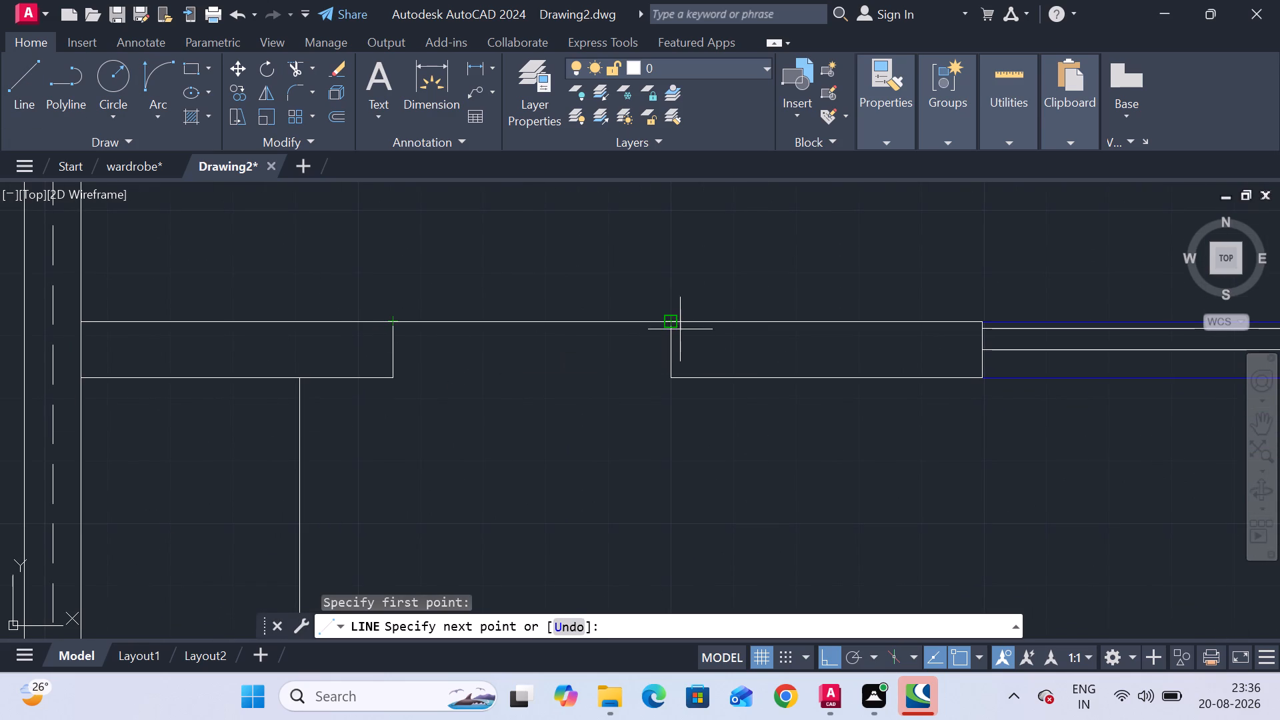
{"action": "left_click", "coordinate": [676, 321]}
{"action": "key", "text": "Escape"}
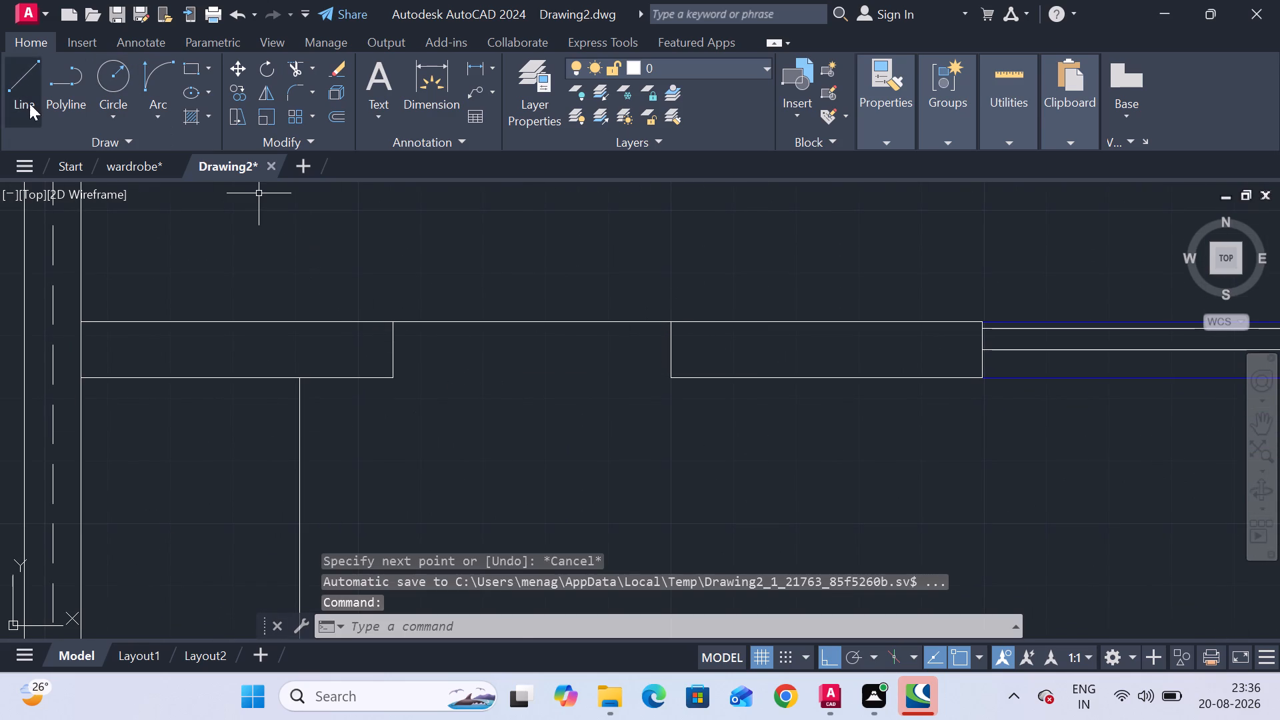
{"action": "left_click", "coordinate": [29, 103]}
{"action": "left_click", "coordinate": [399, 377]}
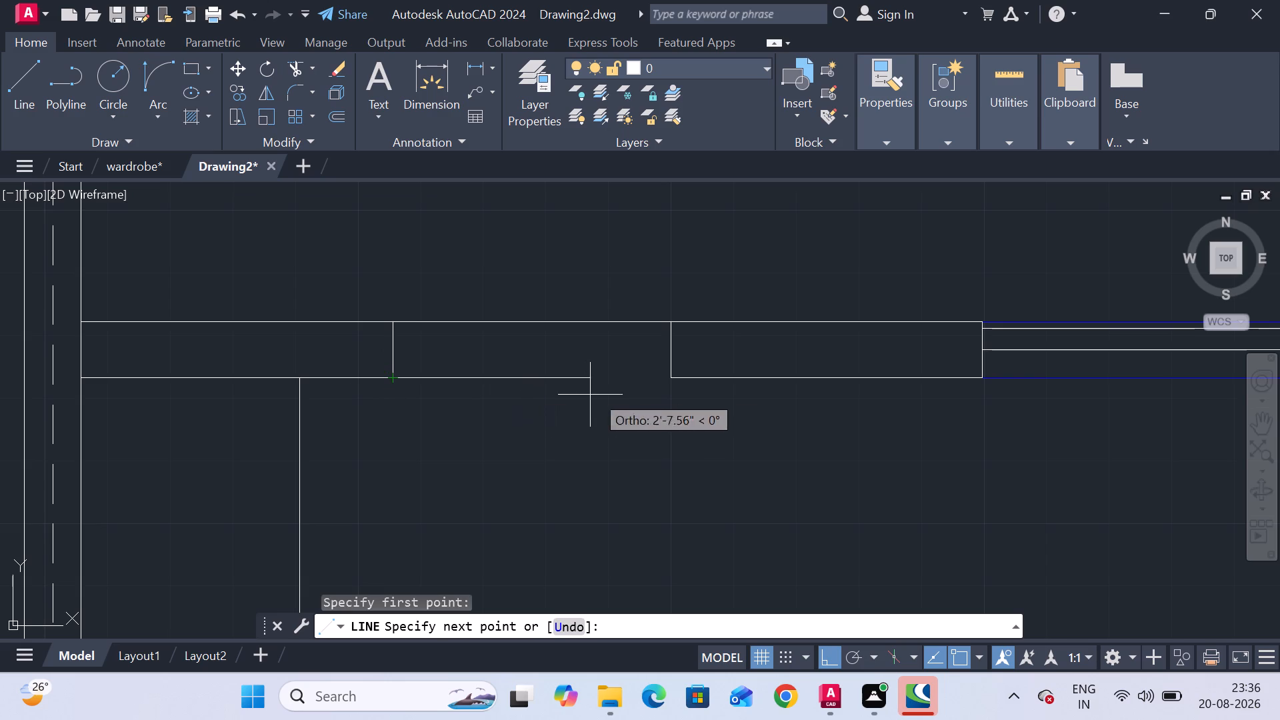
{"action": "left_click", "coordinate": [673, 382]}
{"action": "key", "text": "Escape"}
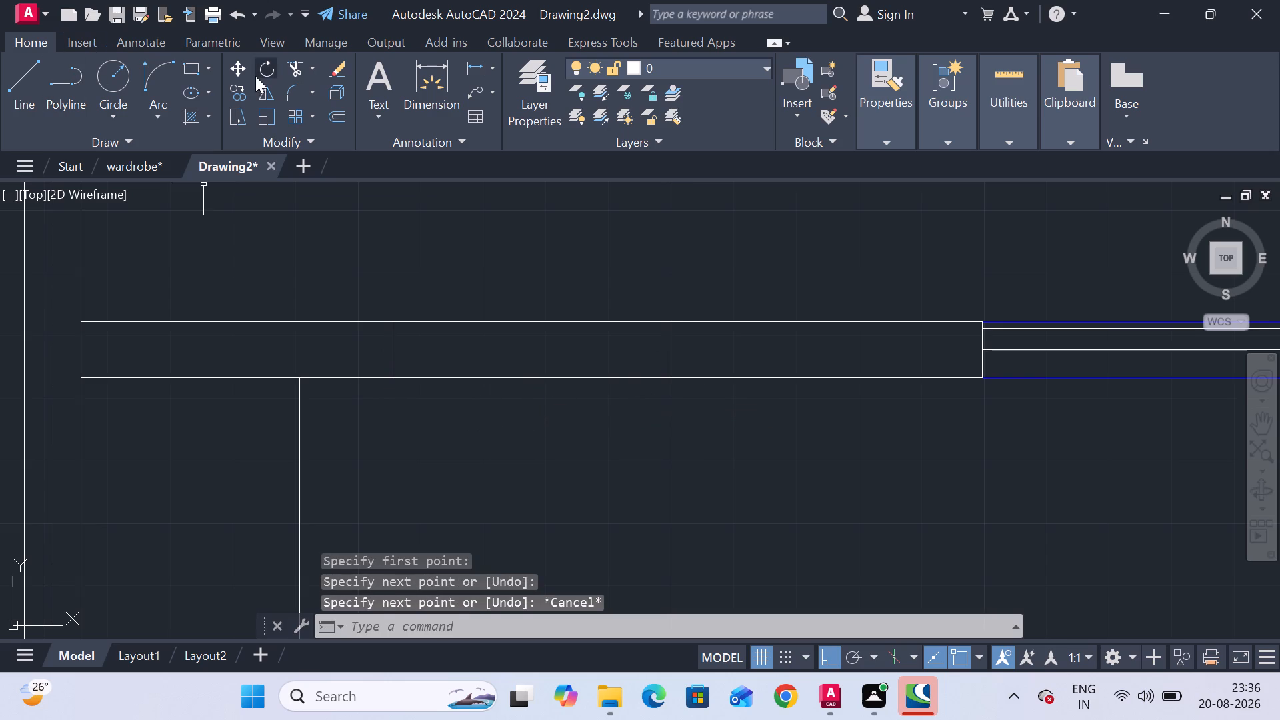
Draw a thin rectangular sliding panel from the opening's left jamb, just below the upper wall edge, ending slightly past mid-opening.
{"action": "left_click", "coordinate": [197, 71]}
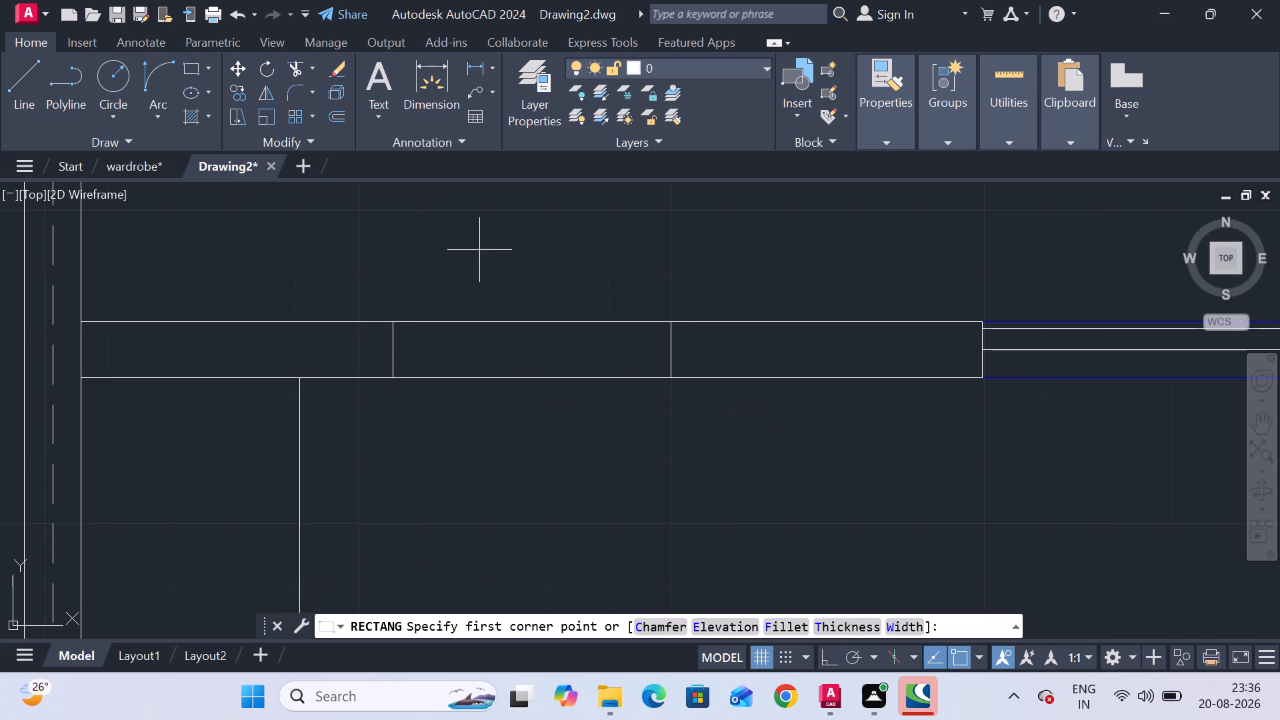
{"action": "scroll", "coordinate": [479, 250], "scroll_direction": "up", "scroll_amount": 3}
{"action": "scroll", "coordinate": [458, 313], "scroll_direction": "down", "scroll_amount": 1}
{"action": "middle_click_drag", "start_coordinate": [458, 313], "coordinate": [455, 227]}
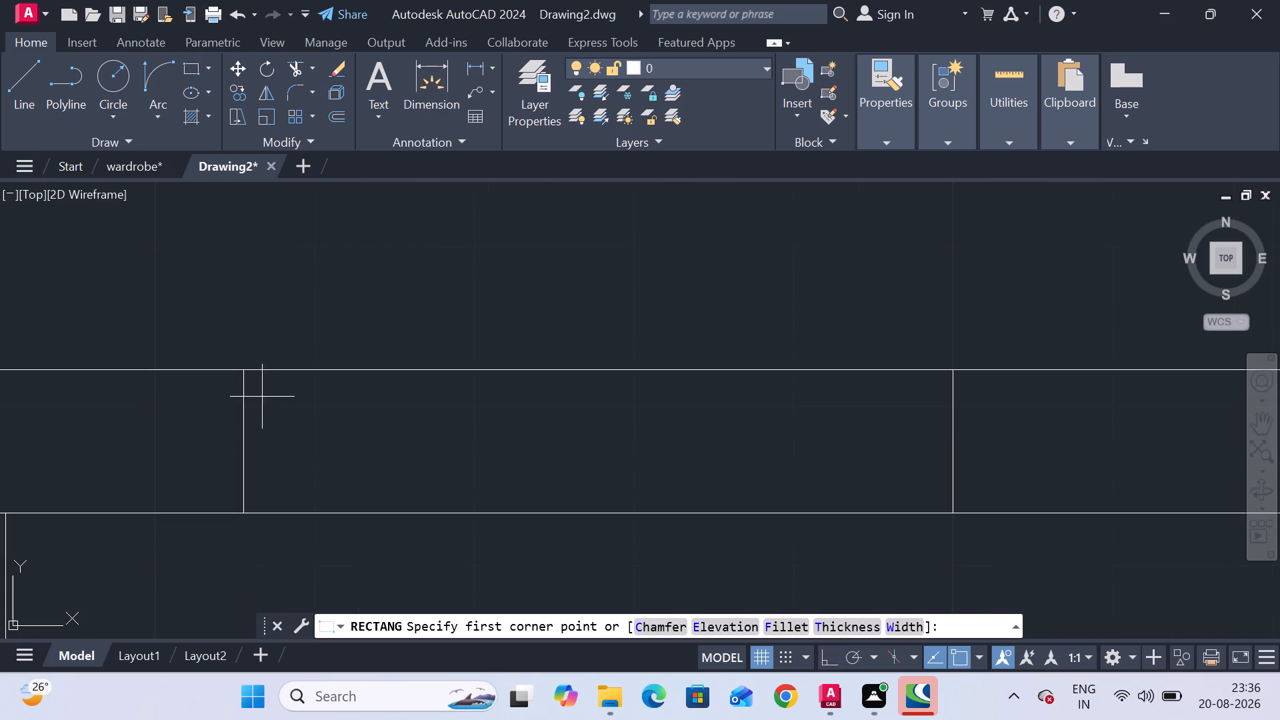
{"action": "left_click", "coordinate": [243, 403]}
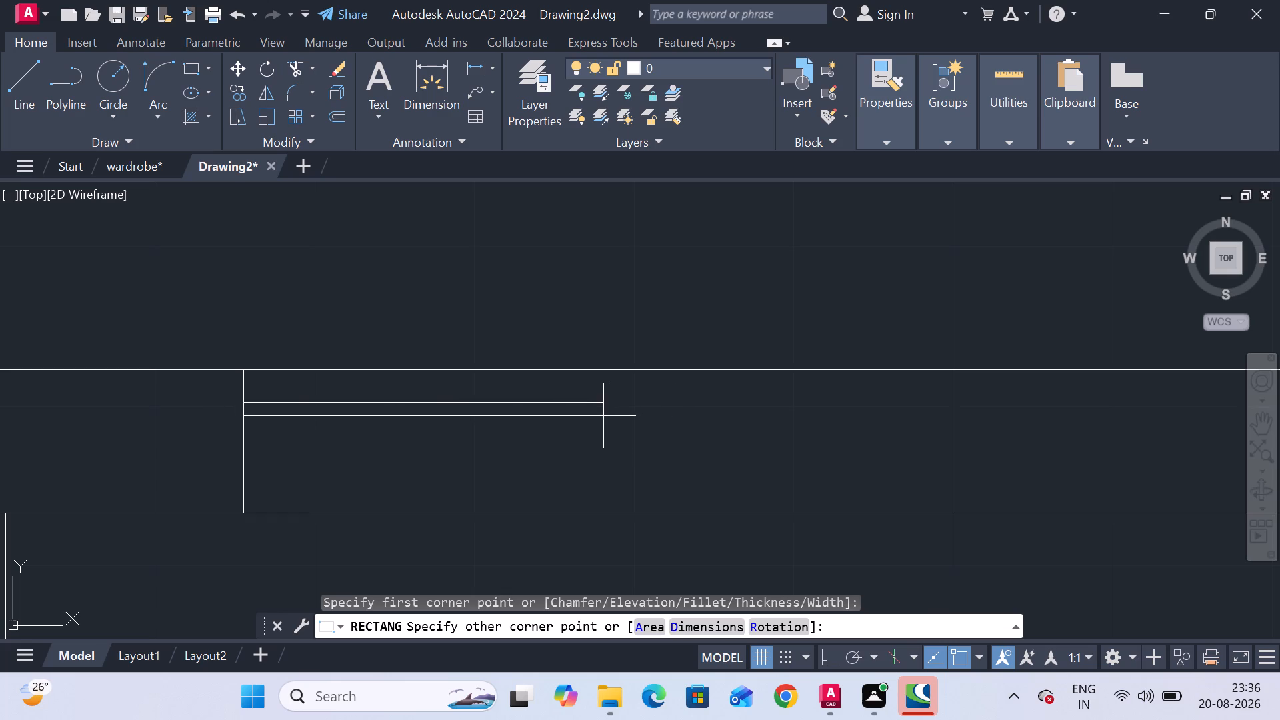
{"action": "left_click", "coordinate": [615, 428]}
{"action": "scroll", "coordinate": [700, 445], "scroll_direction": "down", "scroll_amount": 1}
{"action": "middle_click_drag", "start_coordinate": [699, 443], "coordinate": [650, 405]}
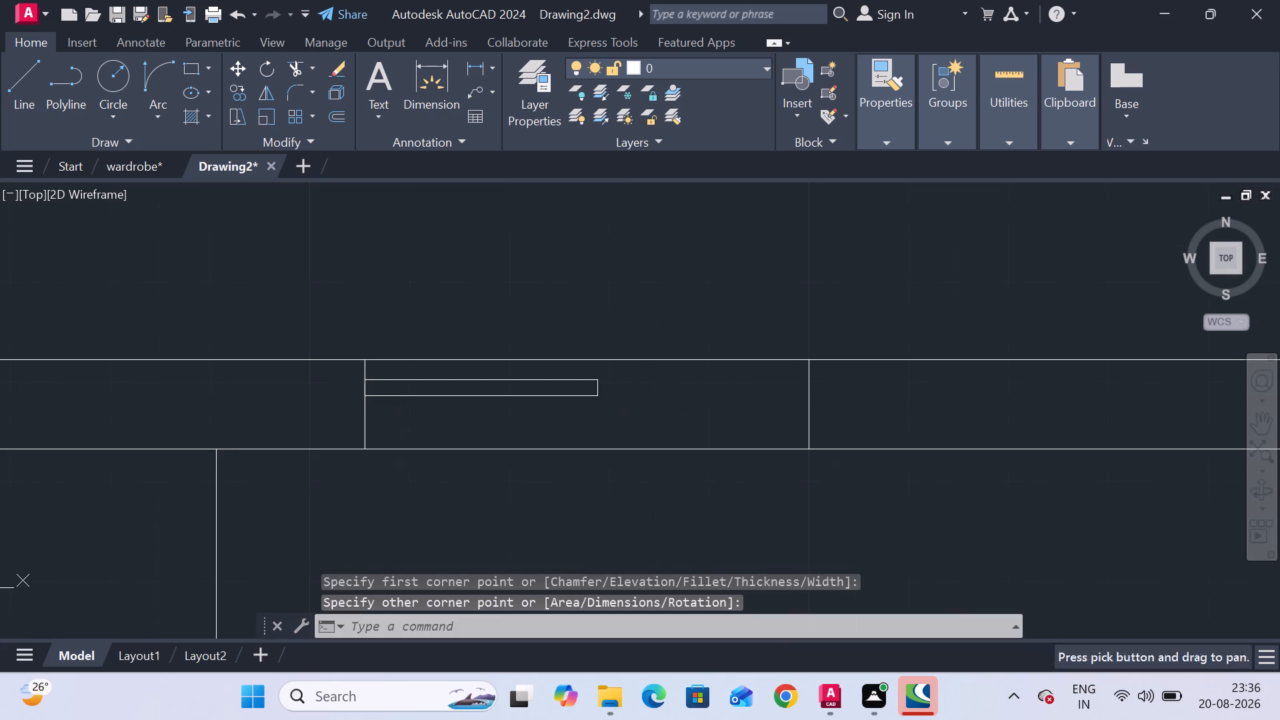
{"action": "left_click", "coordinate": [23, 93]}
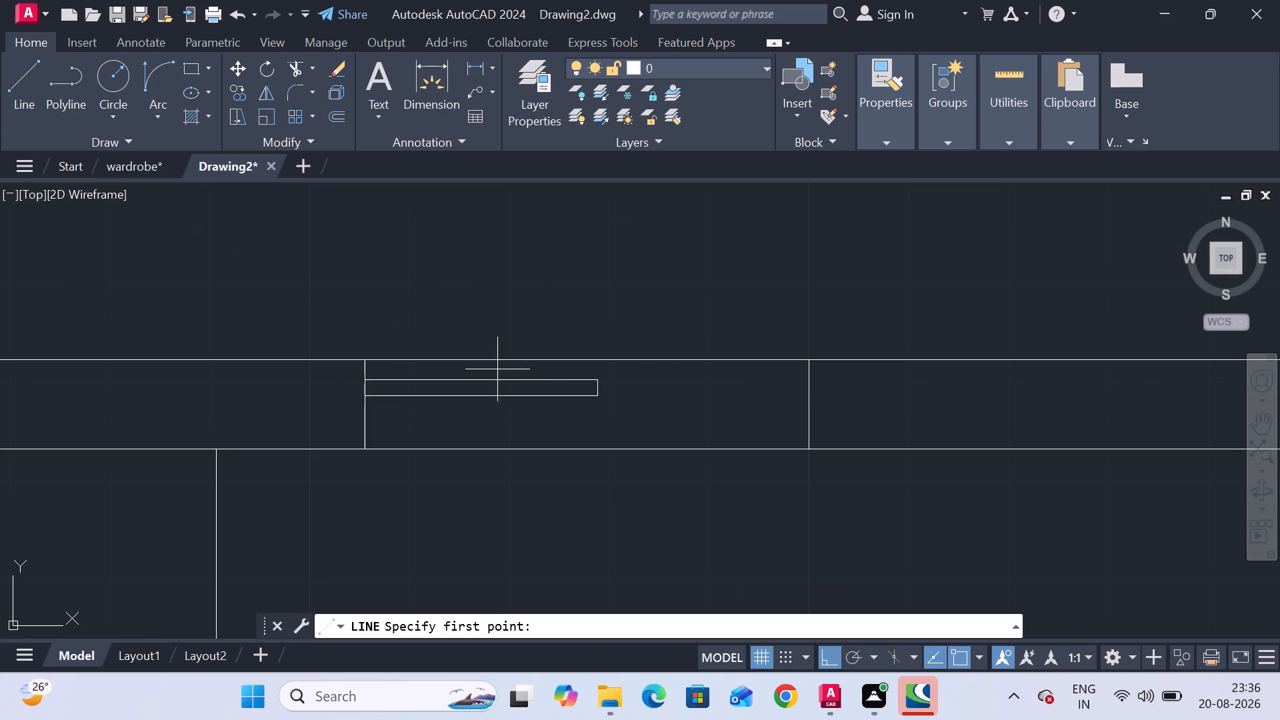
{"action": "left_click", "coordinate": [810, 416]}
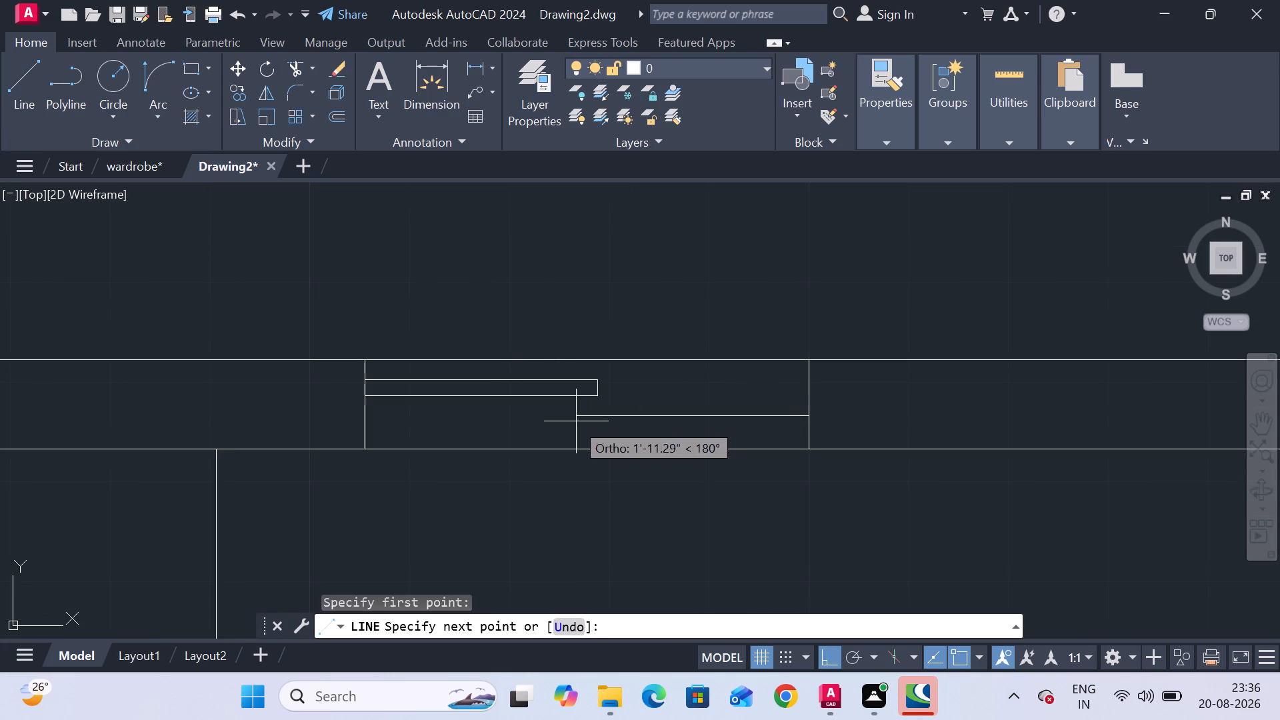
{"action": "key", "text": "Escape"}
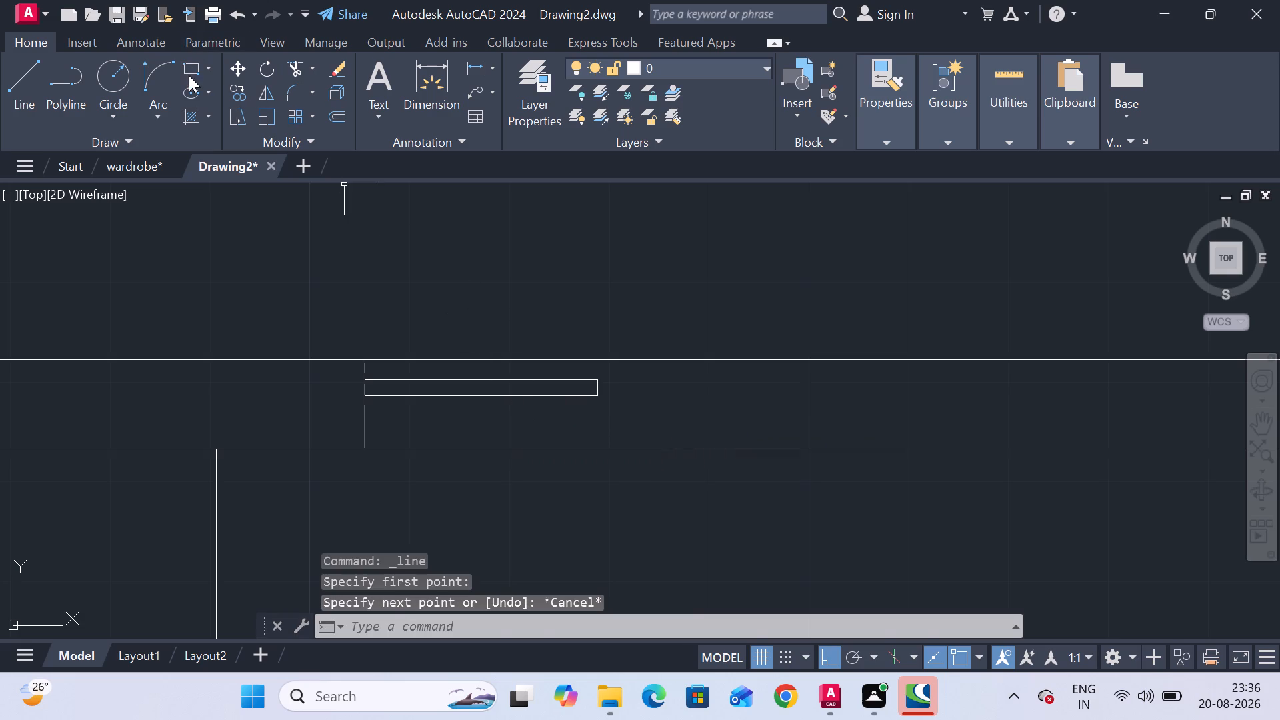
Draw a second thin rectangular panel from the opening's right jamb, just below the first panel and slightly overlapping its end.
{"action": "left_click", "coordinate": [189, 76]}
{"action": "left_click", "coordinate": [811, 409]}
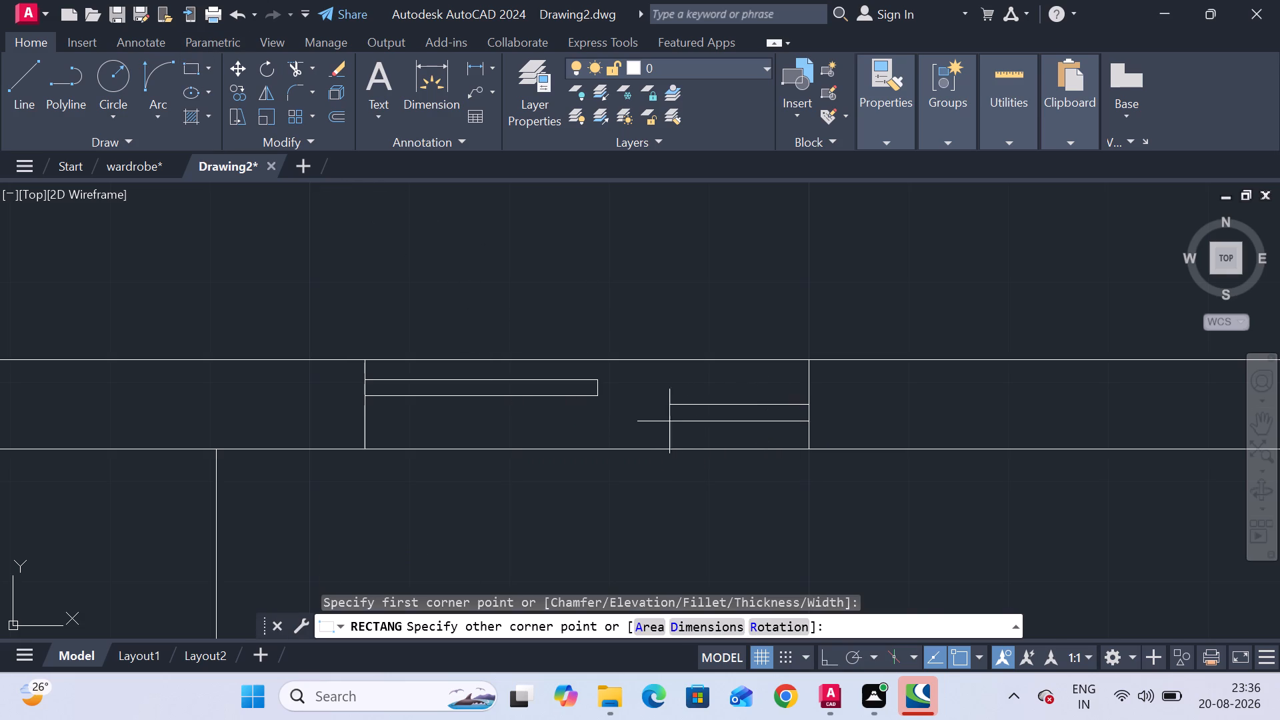
{"action": "left_click", "coordinate": [567, 421]}
{"action": "key", "text": "Escape"}
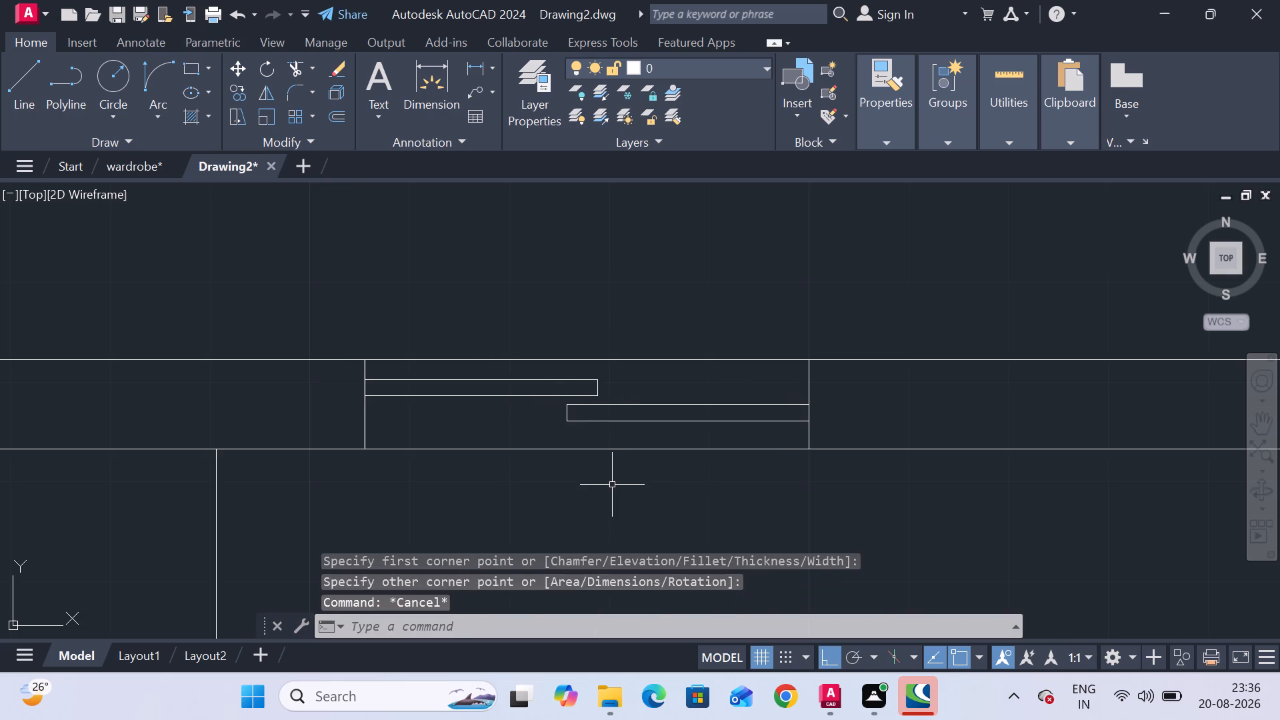
Set the colour of the upper and lower lines across the two-panel opening to Blue.
{"action": "scroll", "coordinate": [612, 485], "scroll_direction": "down", "scroll_amount": 2}
{"action": "middle_click_drag", "start_coordinate": [611, 484], "coordinate": [550, 413]}
{"action": "scroll", "coordinate": [539, 365], "scroll_direction": "up", "scroll_amount": 3}
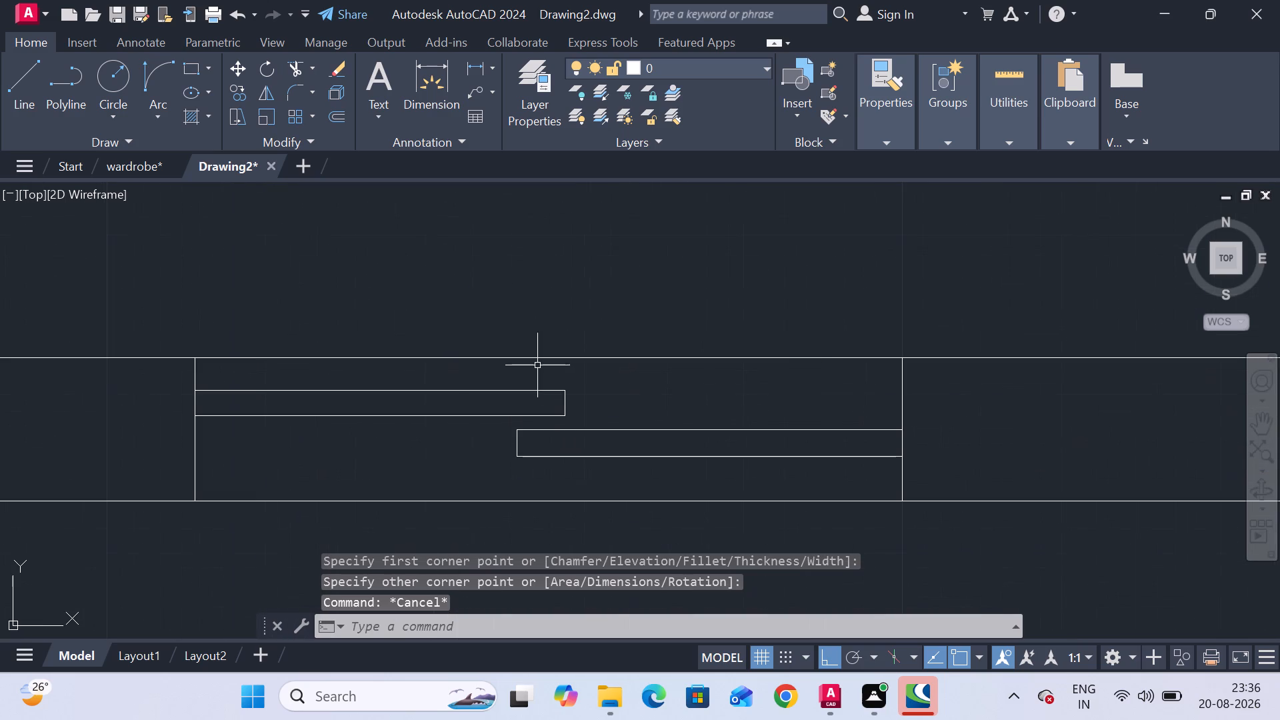
{"action": "left_click", "coordinate": [572, 357]}
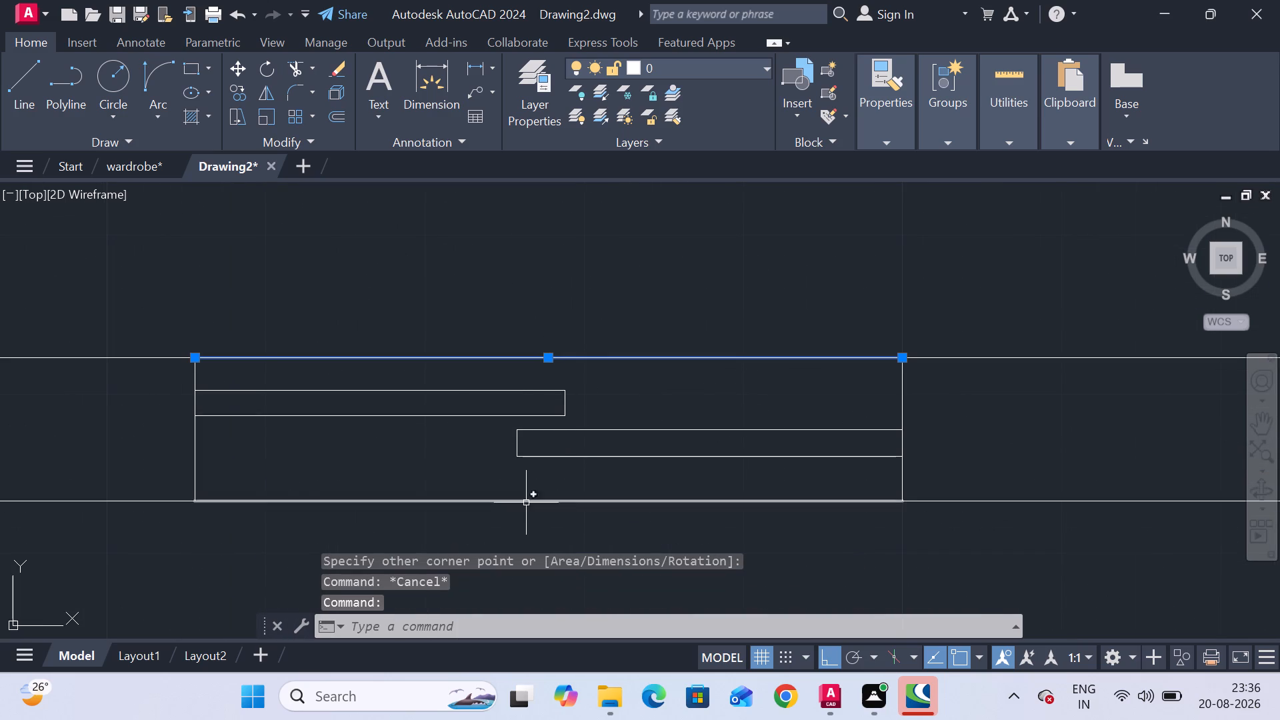
{"action": "left_click", "coordinate": [526, 503]}
{"action": "left_click", "coordinate": [873, 130]}
{"action": "left_click", "coordinate": [978, 164]}
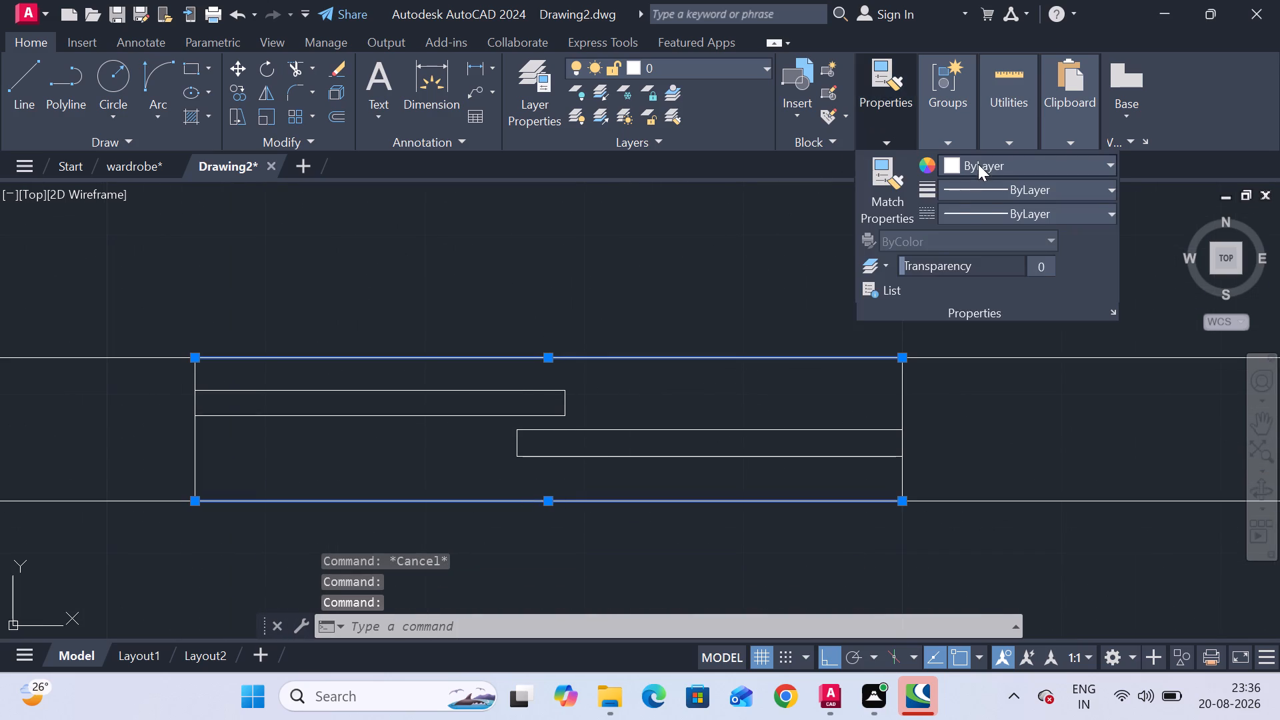
{"action": "left_click", "coordinate": [1033, 360]}
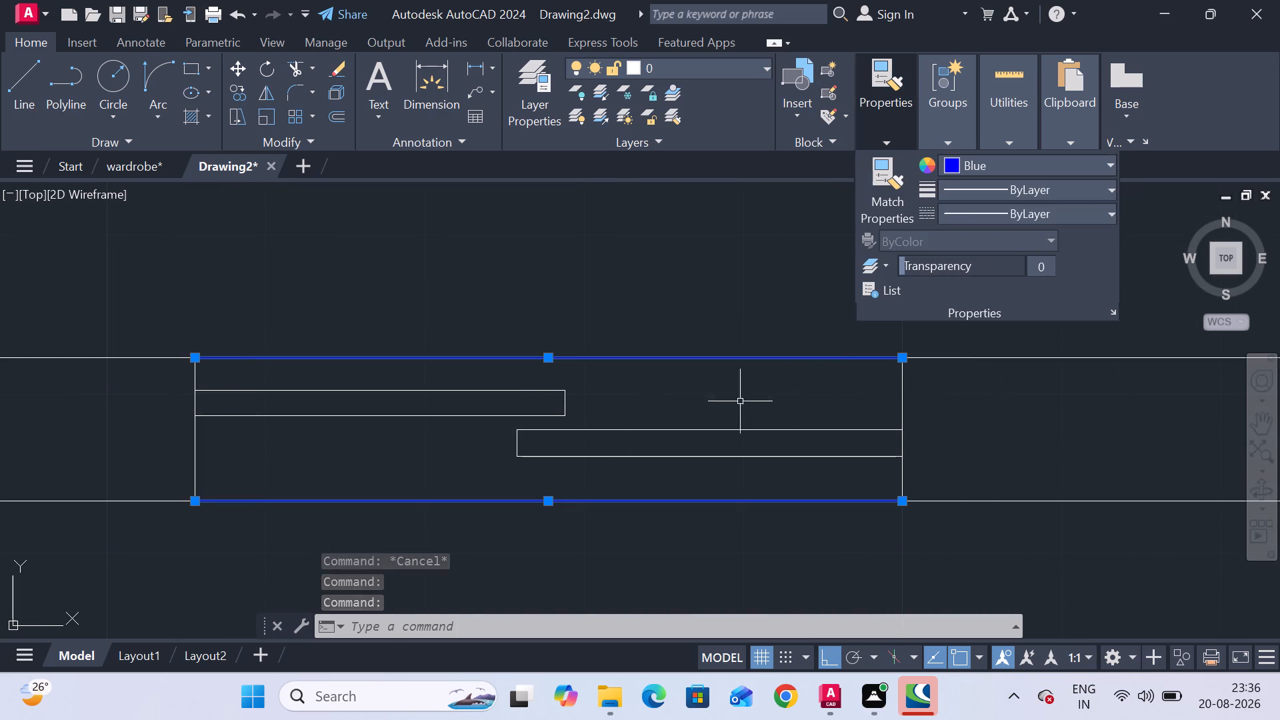
{"action": "key", "text": "Escape"}
{"action": "scroll", "coordinate": [603, 401], "scroll_direction": "down", "scroll_amount": 4}
{"action": "middle_click_drag", "start_coordinate": [601, 397], "coordinate": [582, 381]}
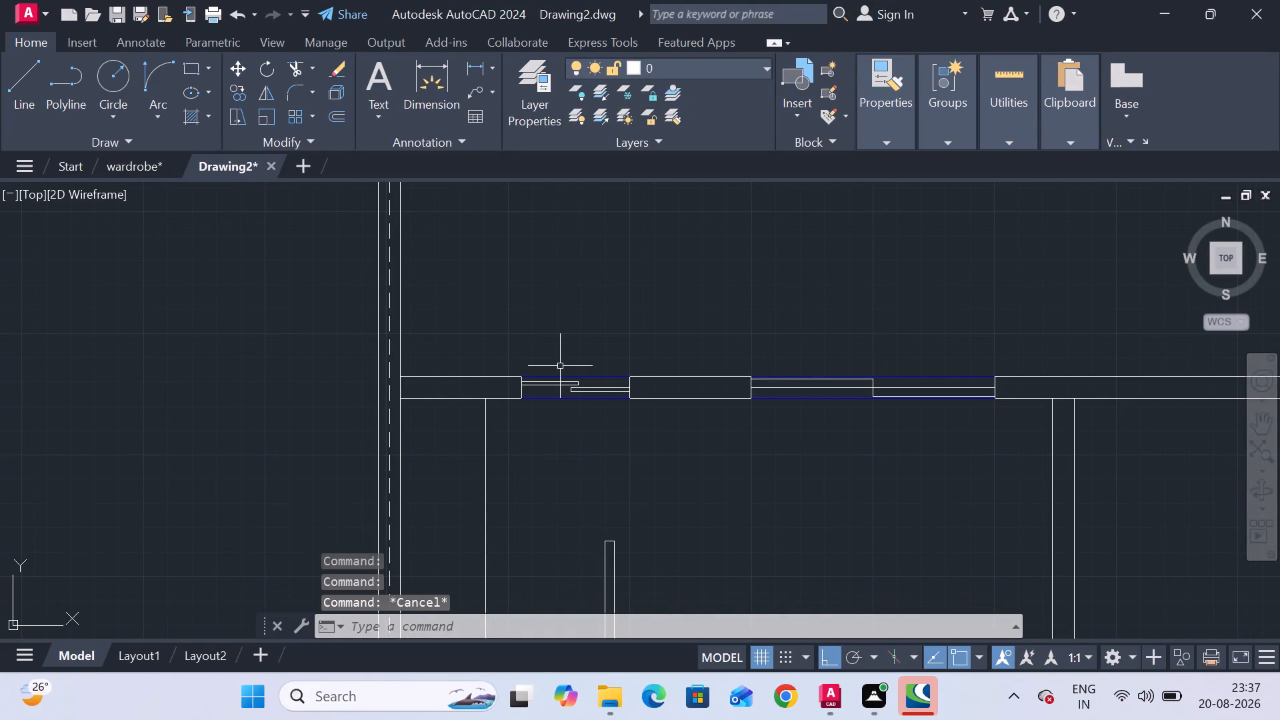
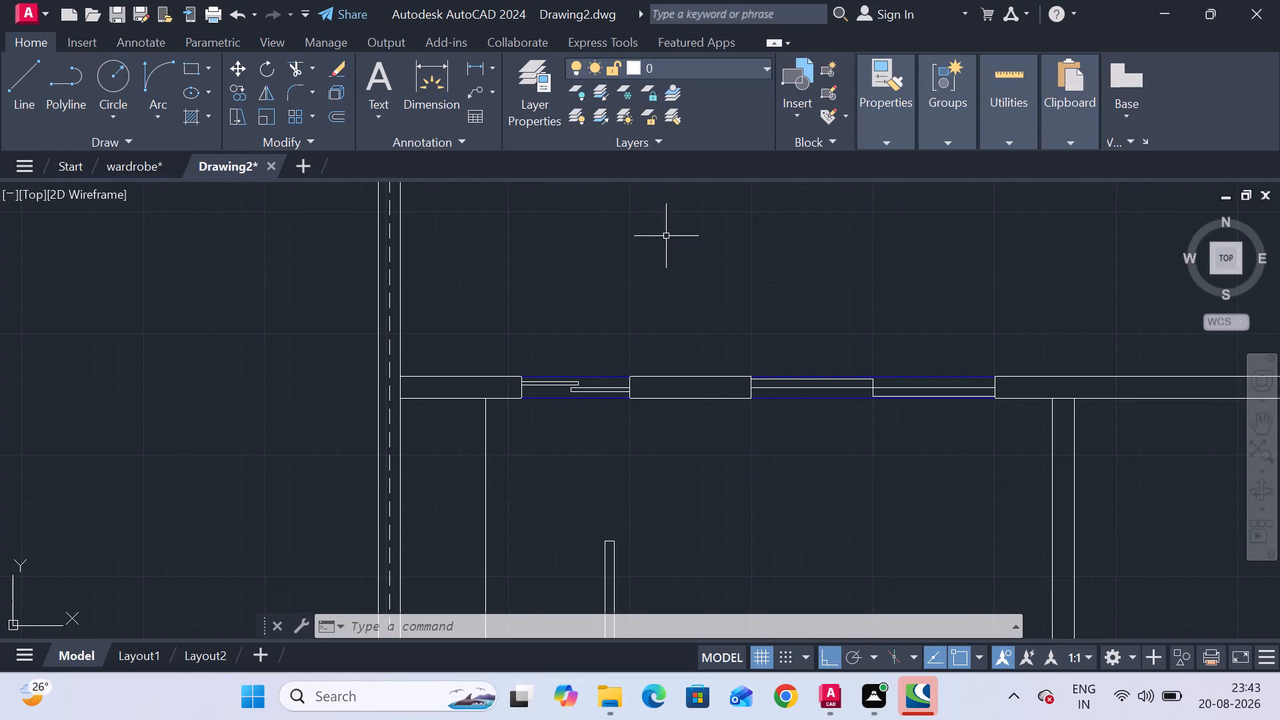
Draw an L-shaped line from the upper wall's lower edge, about 12' down between outer wall and closet line, and across to the short partition.
{"action": "scroll", "coordinate": [664, 313], "scroll_direction": "down", "scroll_amount": 3}
{"action": "middle_click_drag", "start_coordinate": [661, 397], "coordinate": [645, 373]}
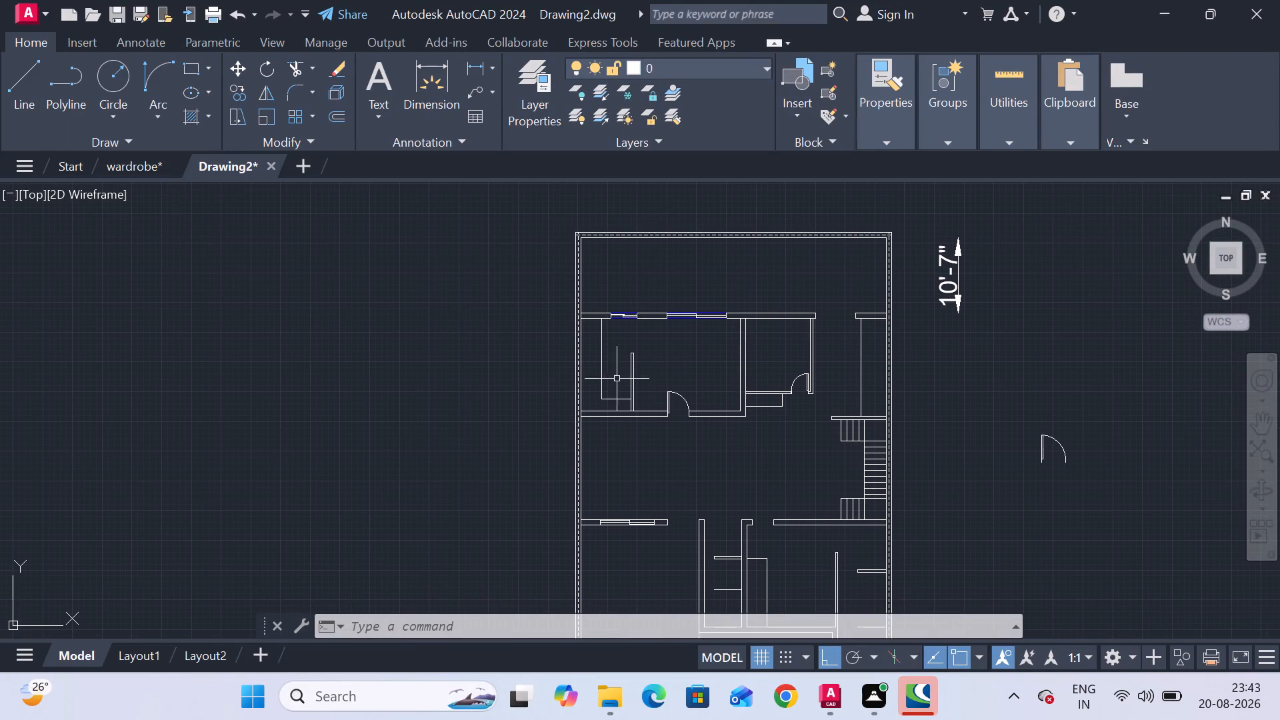
{"action": "scroll", "coordinate": [604, 381], "scroll_direction": "up", "scroll_amount": 3}
{"action": "scroll", "coordinate": [629, 348], "scroll_direction": "down", "scroll_amount": 1}
{"action": "middle_click_drag", "start_coordinate": [629, 348], "coordinate": [625, 387]}
{"action": "left_click", "coordinate": [26, 93]}
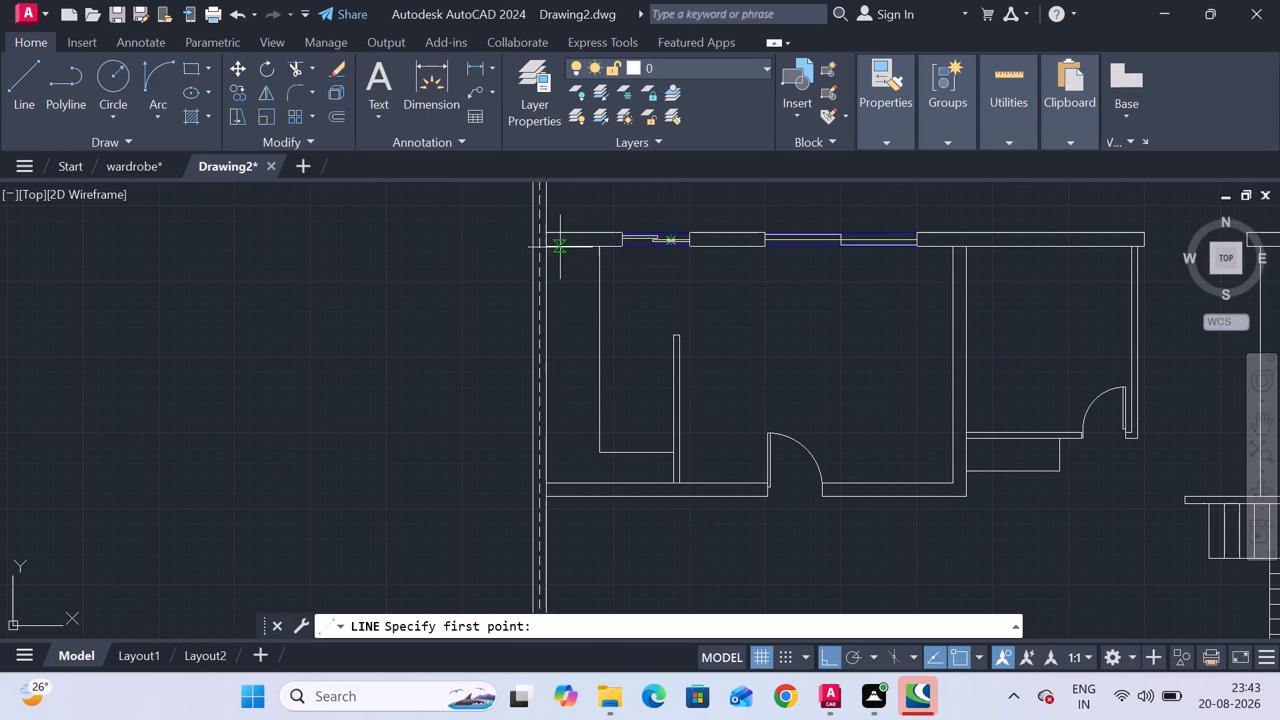
{"action": "scroll", "coordinate": [574, 245], "scroll_direction": "up", "scroll_amount": 2}
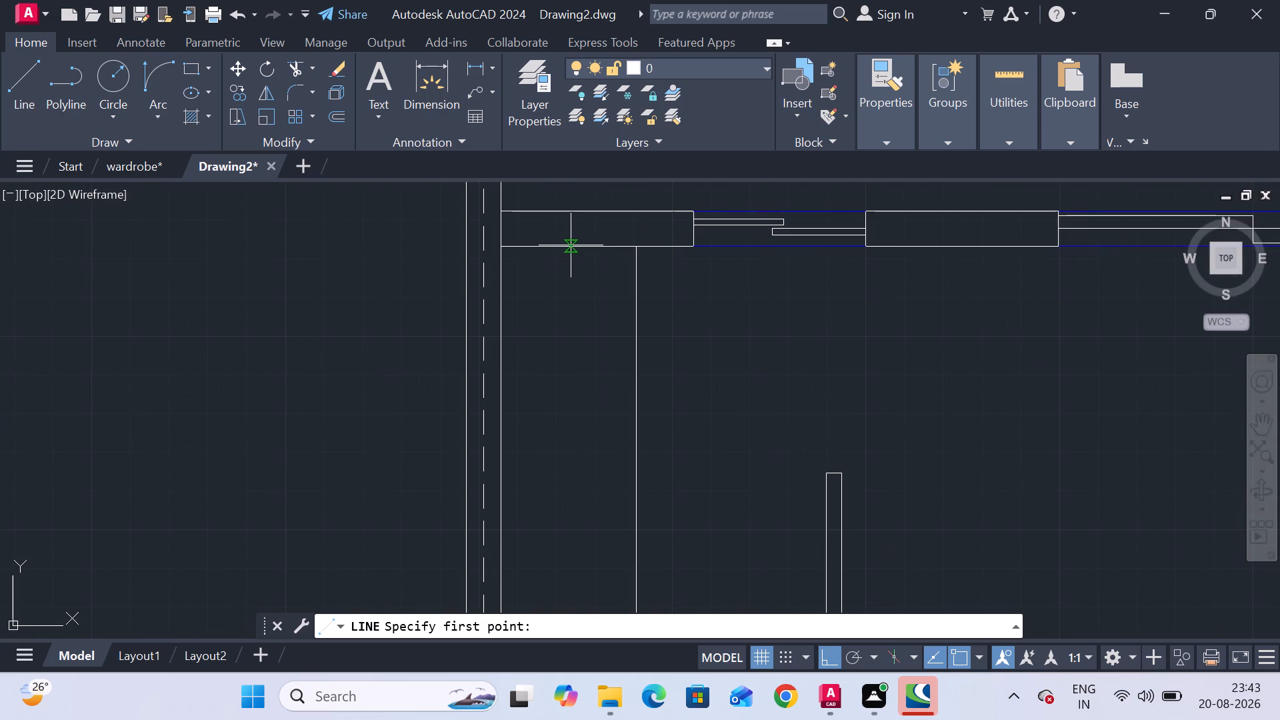
{"action": "left_click", "coordinate": [562, 248]}
{"action": "scroll", "coordinate": [569, 373], "scroll_direction": "down", "scroll_amount": 2}
{"action": "middle_click_drag", "start_coordinate": [569, 373], "coordinate": [557, 241]}
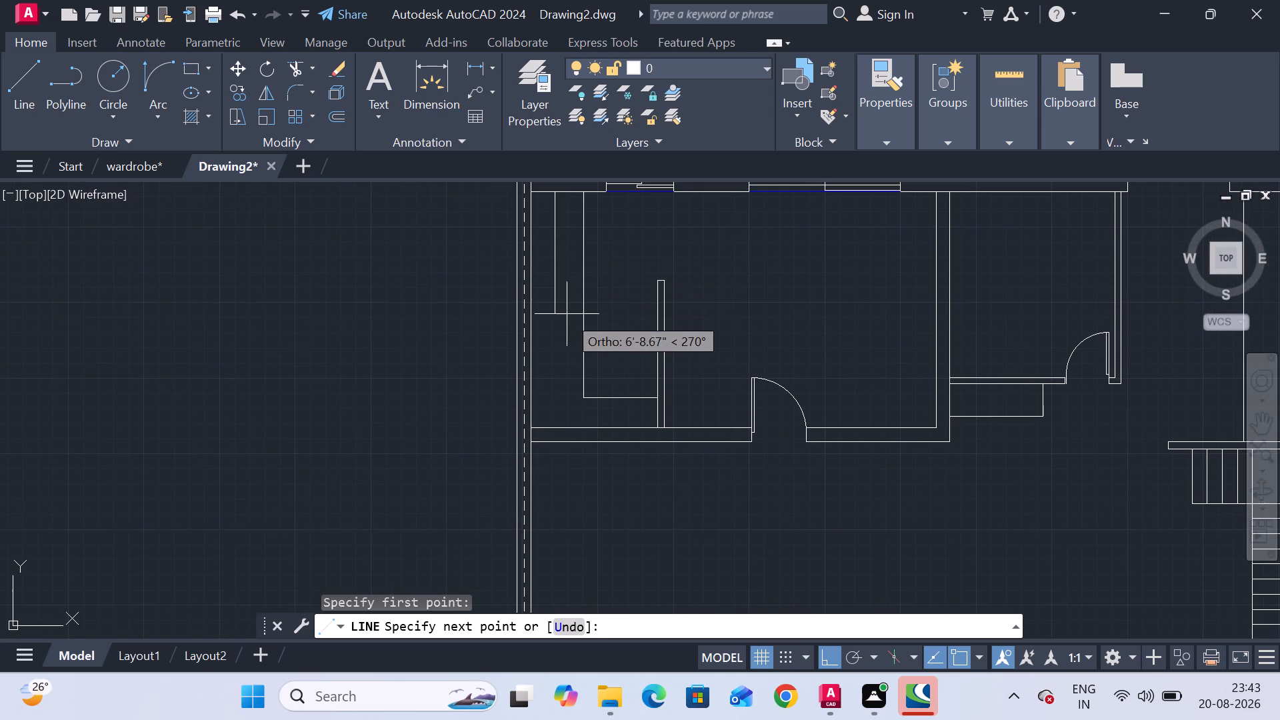
{"action": "scroll", "coordinate": [558, 372], "scroll_direction": "up", "scroll_amount": 2}
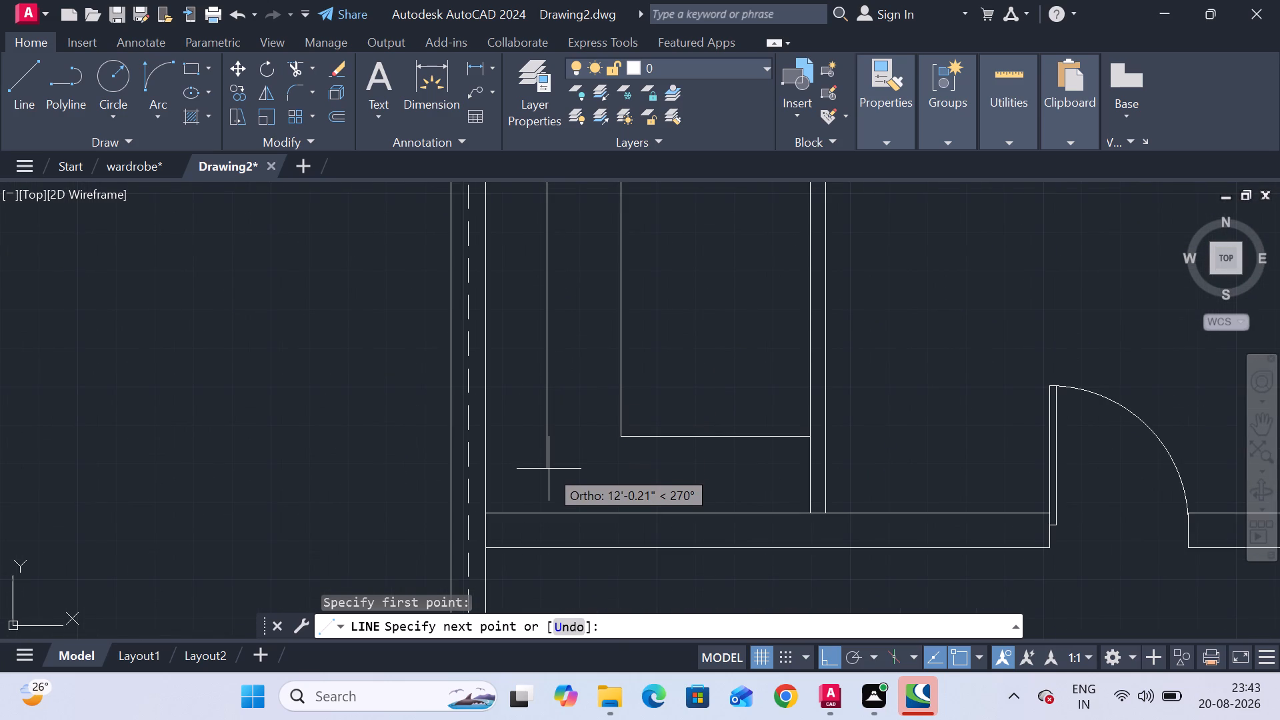
{"action": "left_click", "coordinate": [547, 475]}
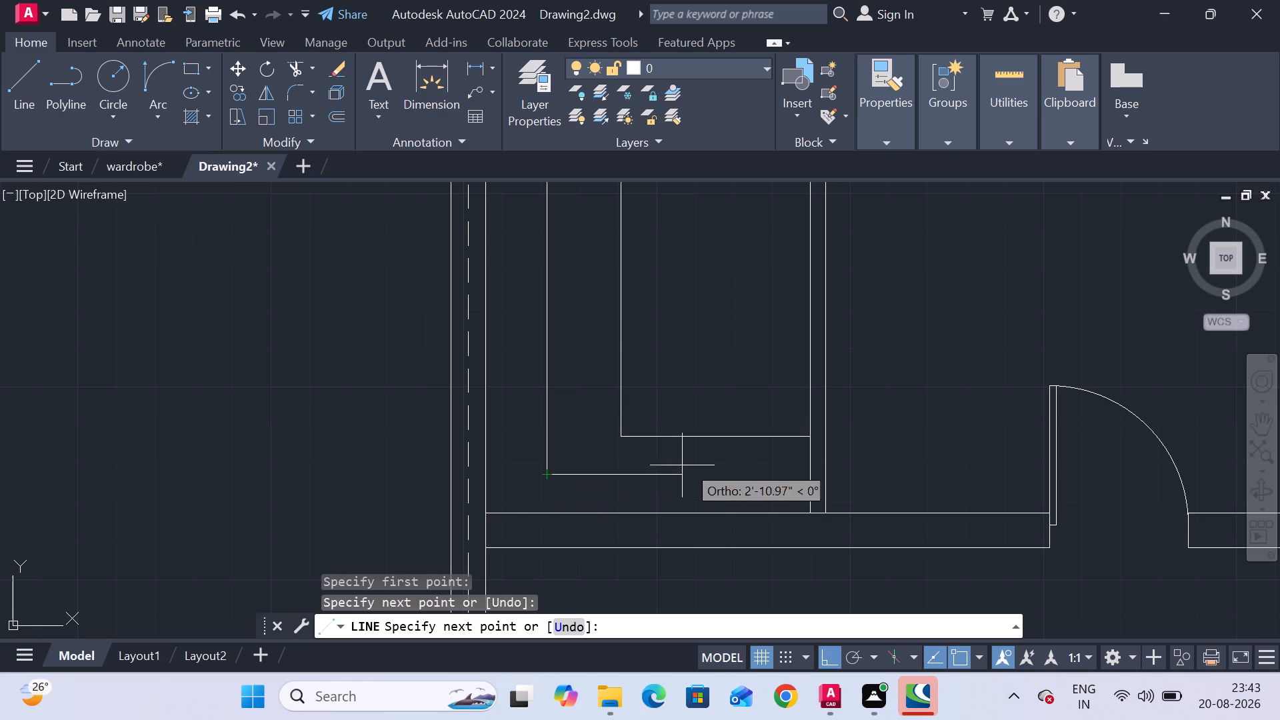
{"action": "left_click", "coordinate": [807, 469]}
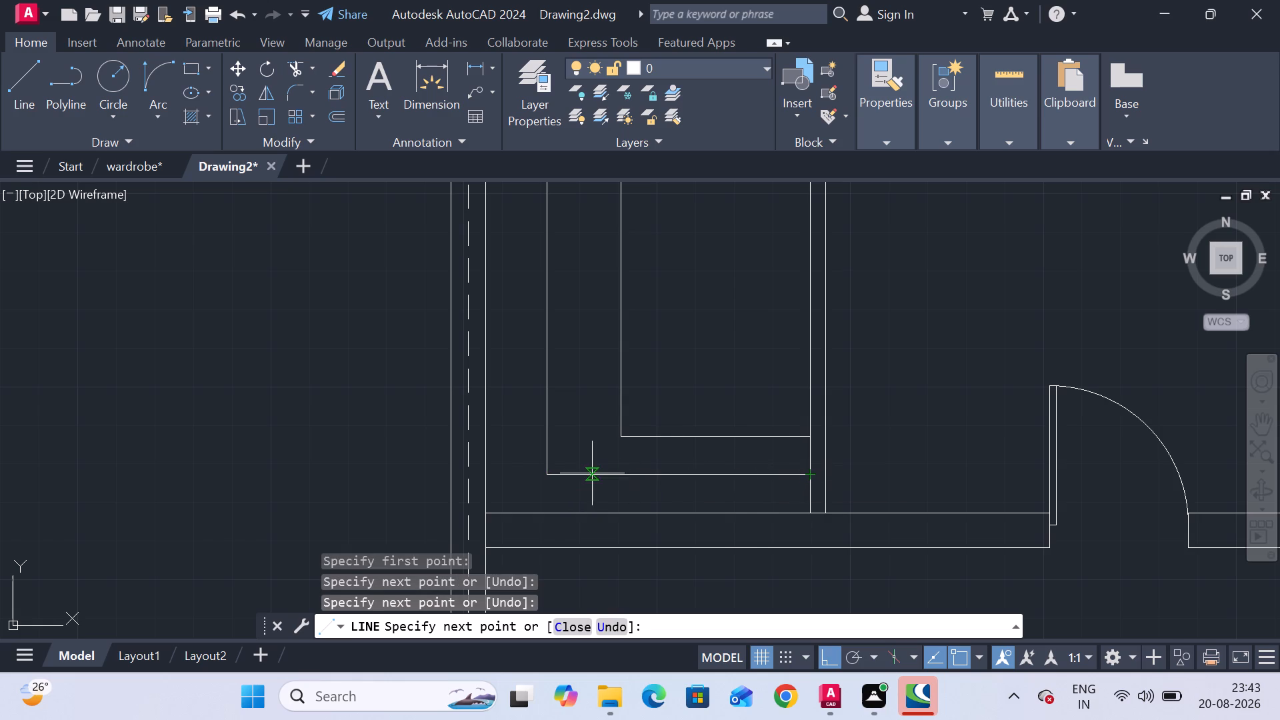
{"action": "key", "text": "Escape"}
Draw a small thin horizontal rectangle straddling the new vertical line, just below the upper wall.
{"action": "scroll", "coordinate": [588, 467], "scroll_direction": "down", "scroll_amount": 3}
{"action": "scroll", "coordinate": [603, 373], "scroll_direction": "up", "scroll_amount": 2}
{"action": "middle_click_drag", "start_coordinate": [603, 373], "coordinate": [611, 395]}
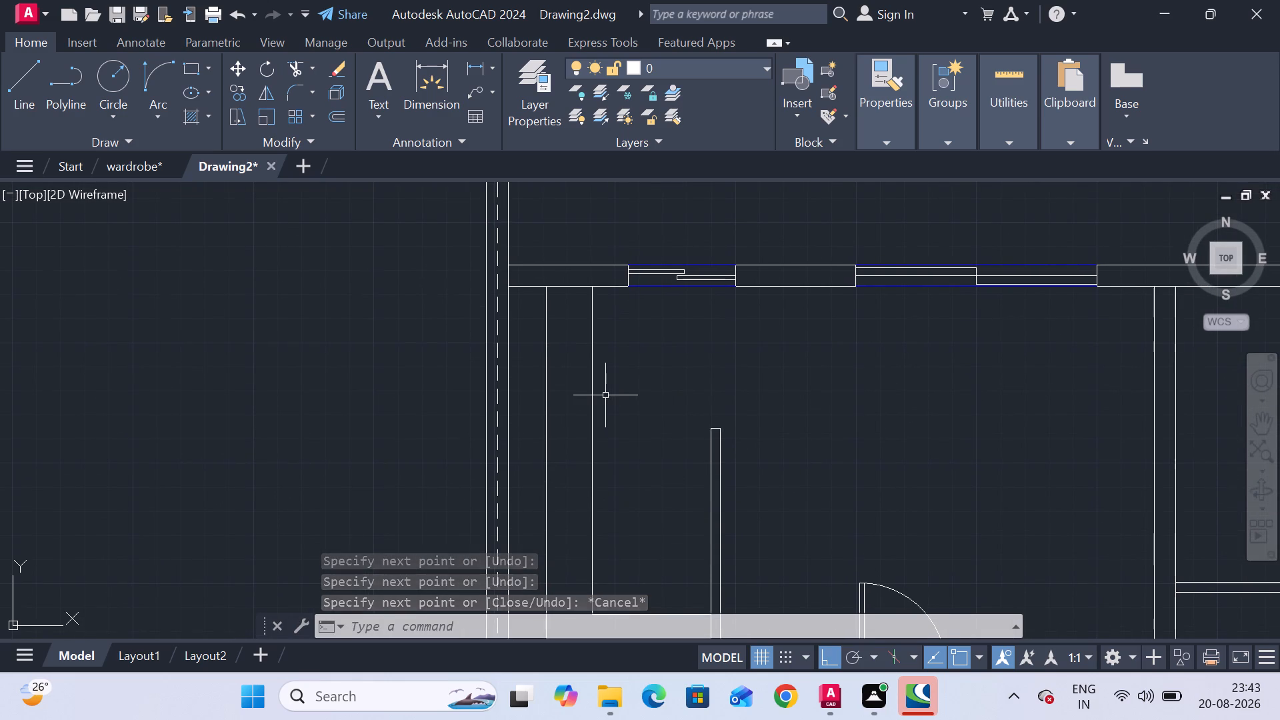
{"action": "left_click", "coordinate": [24, 99]}
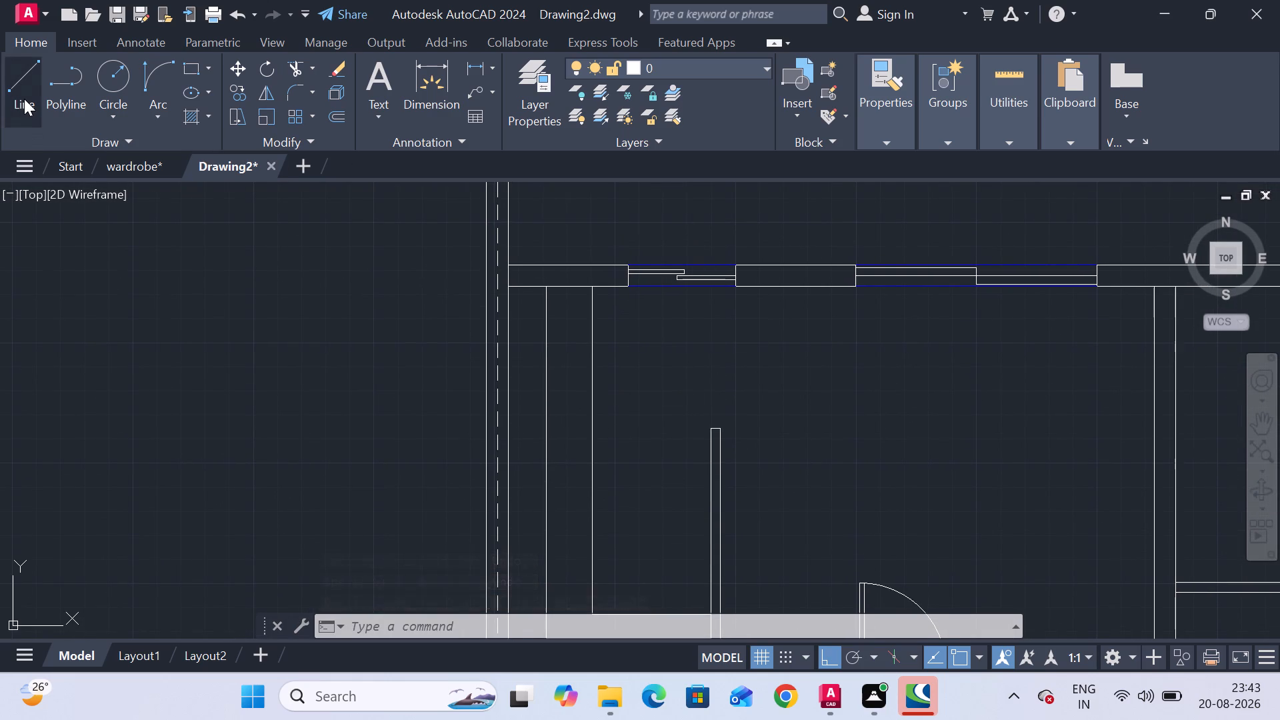
{"action": "left_click", "coordinate": [189, 71]}
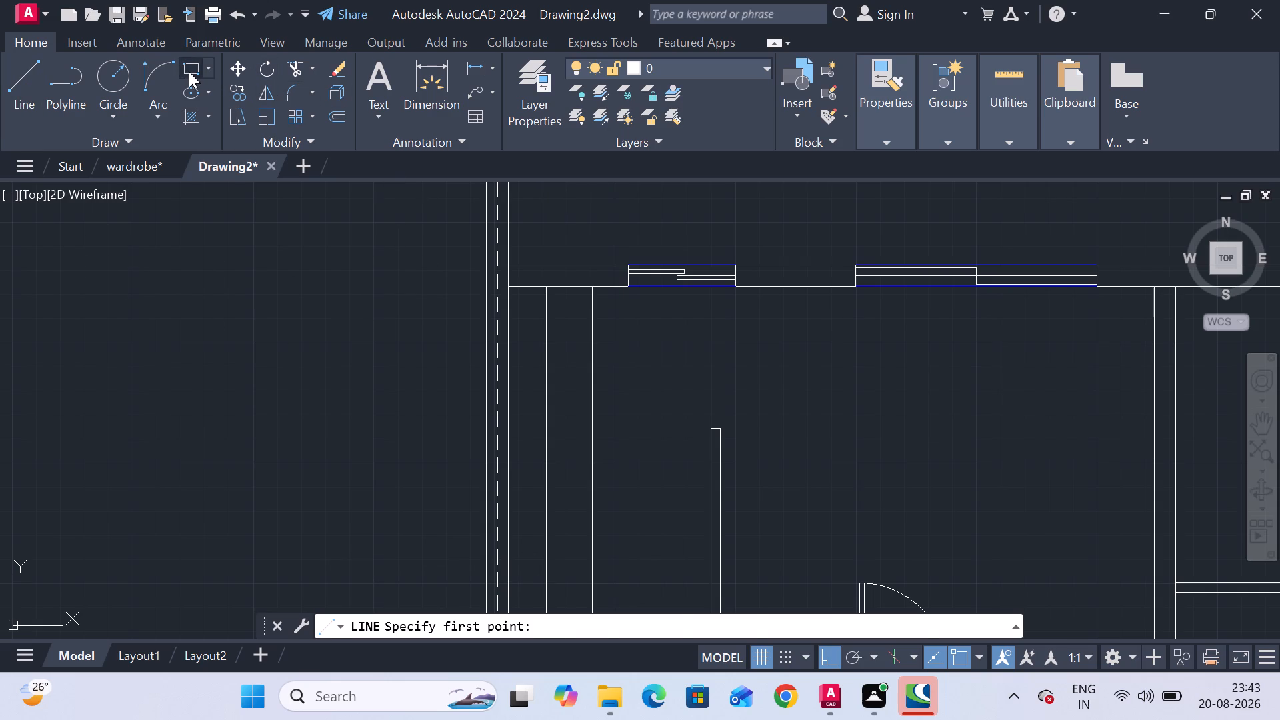
{"action": "scroll", "coordinate": [526, 296], "scroll_direction": "up", "scroll_amount": 1}
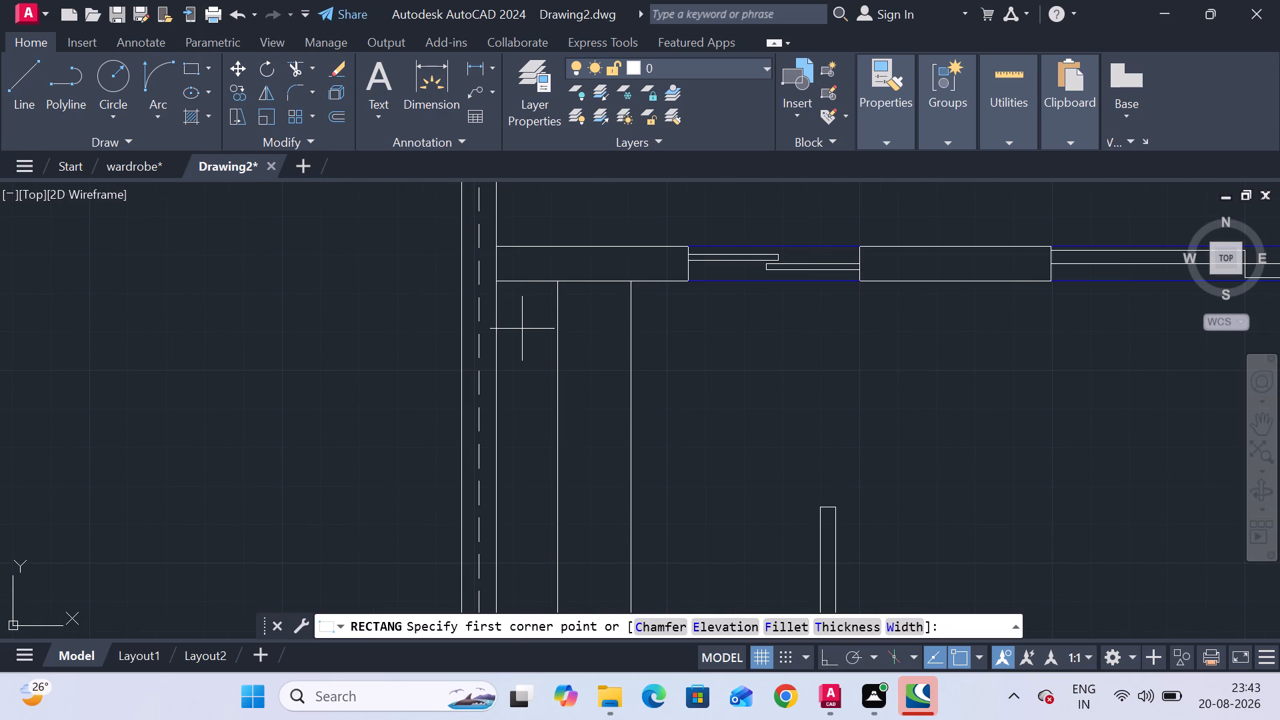
{"action": "left_click", "coordinate": [513, 333]}
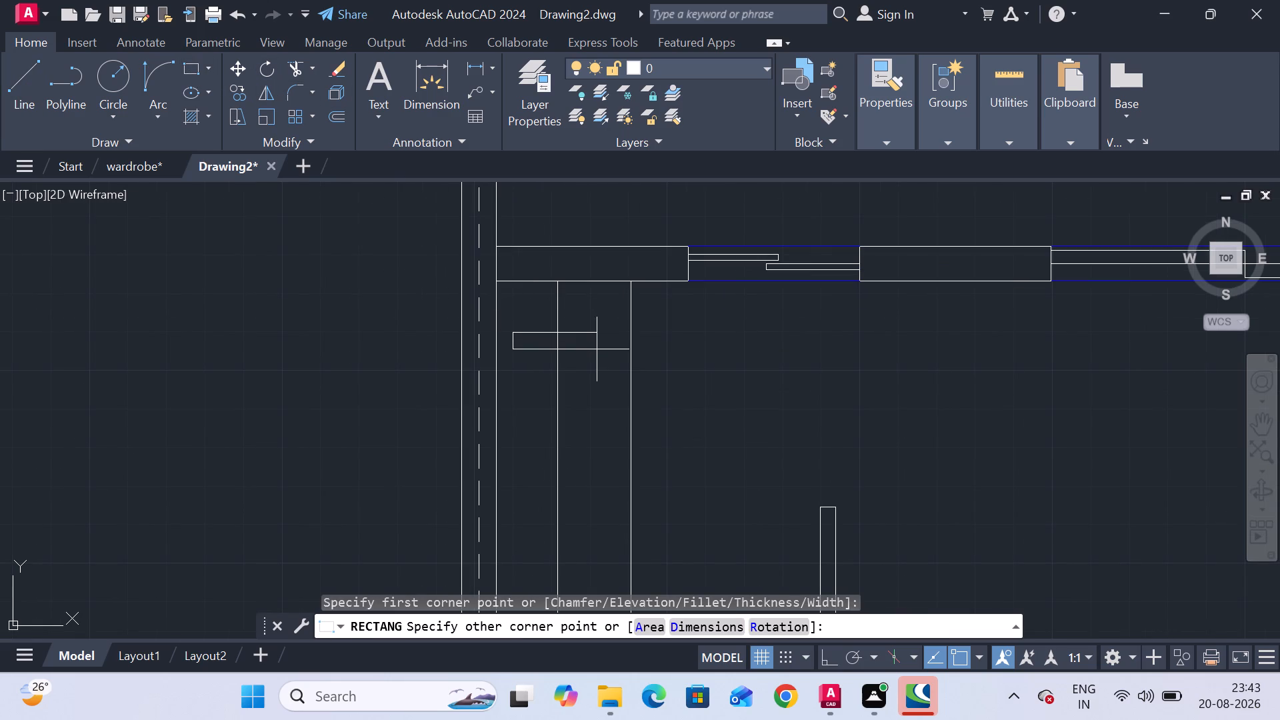
{"action": "left_click", "coordinate": [613, 343]}
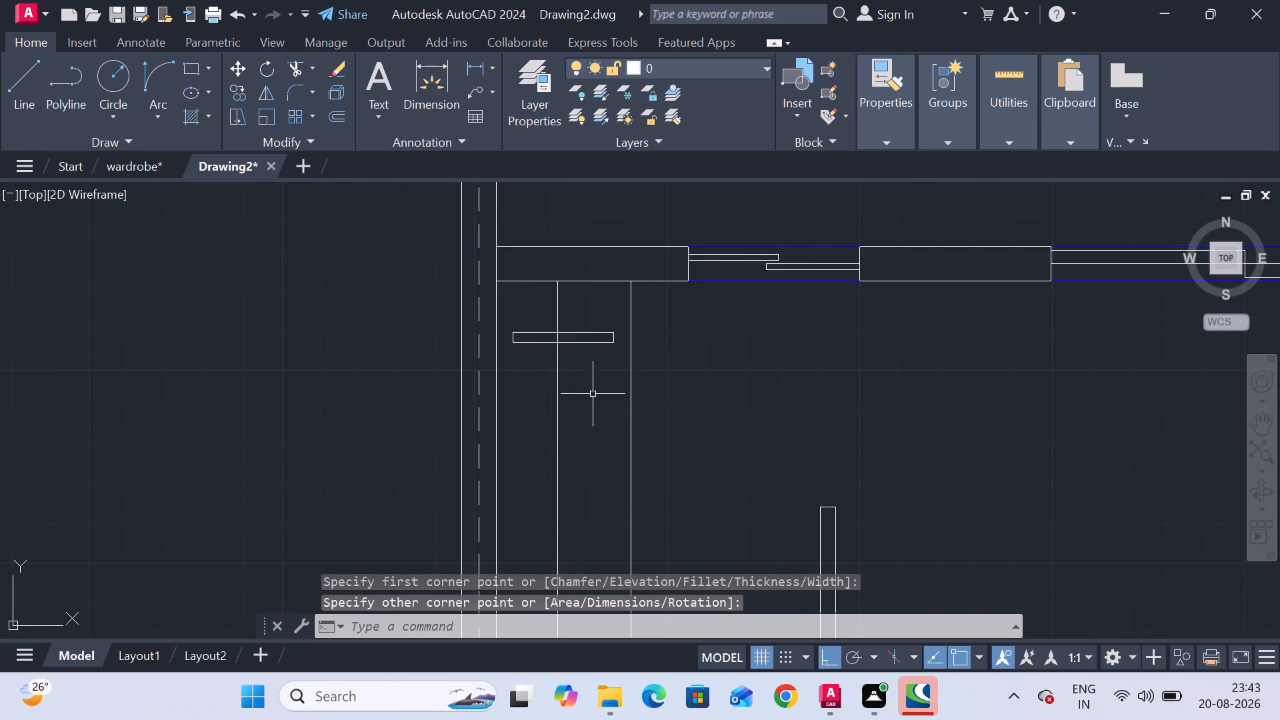
{"action": "middle_click_drag", "start_coordinate": [593, 405], "coordinate": [587, 361]}
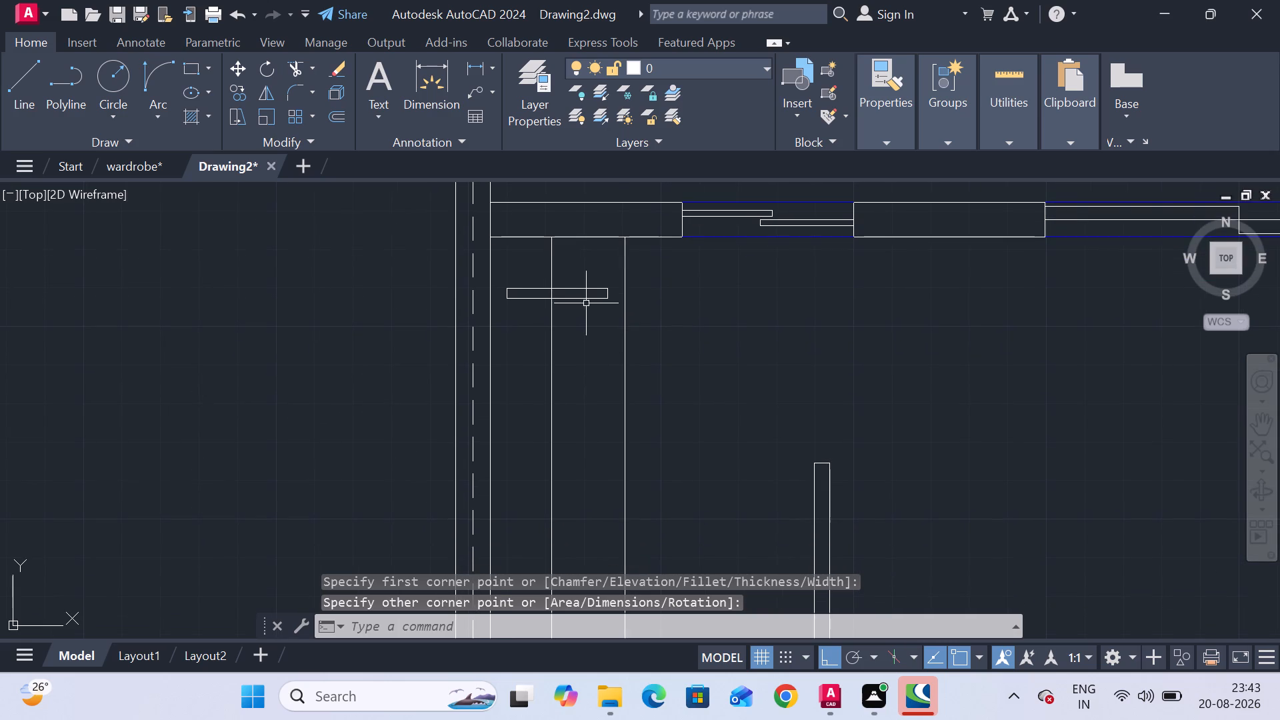
{"action": "key", "text": "Escape"}
{"action": "key", "text": "Escape"}
{"action": "key", "text": "Escape"}
Copy the thin horizontal rectangle 13 times straight down the vertical line, unevenly spaced, ending just above the line's corner.
{"action": "left_click", "coordinate": [587, 267]}
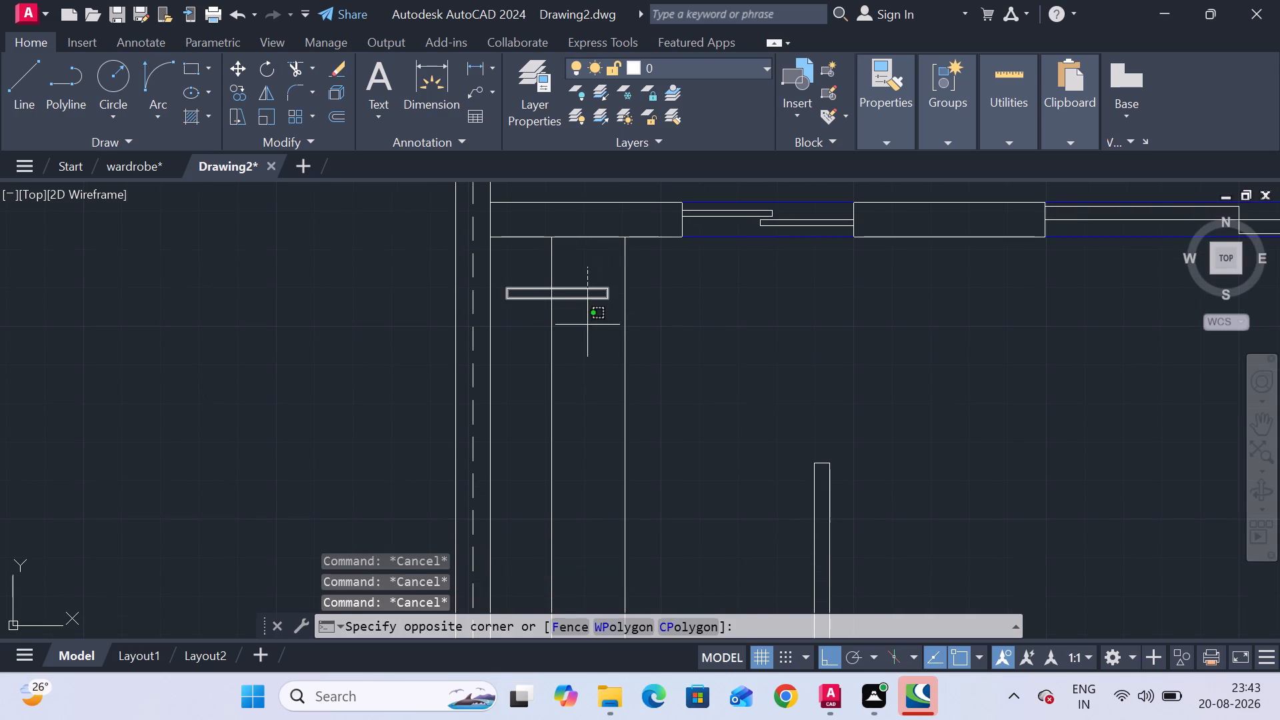
{"action": "left_click", "coordinate": [587, 325]}
{"action": "right_click", "coordinate": [585, 313]}
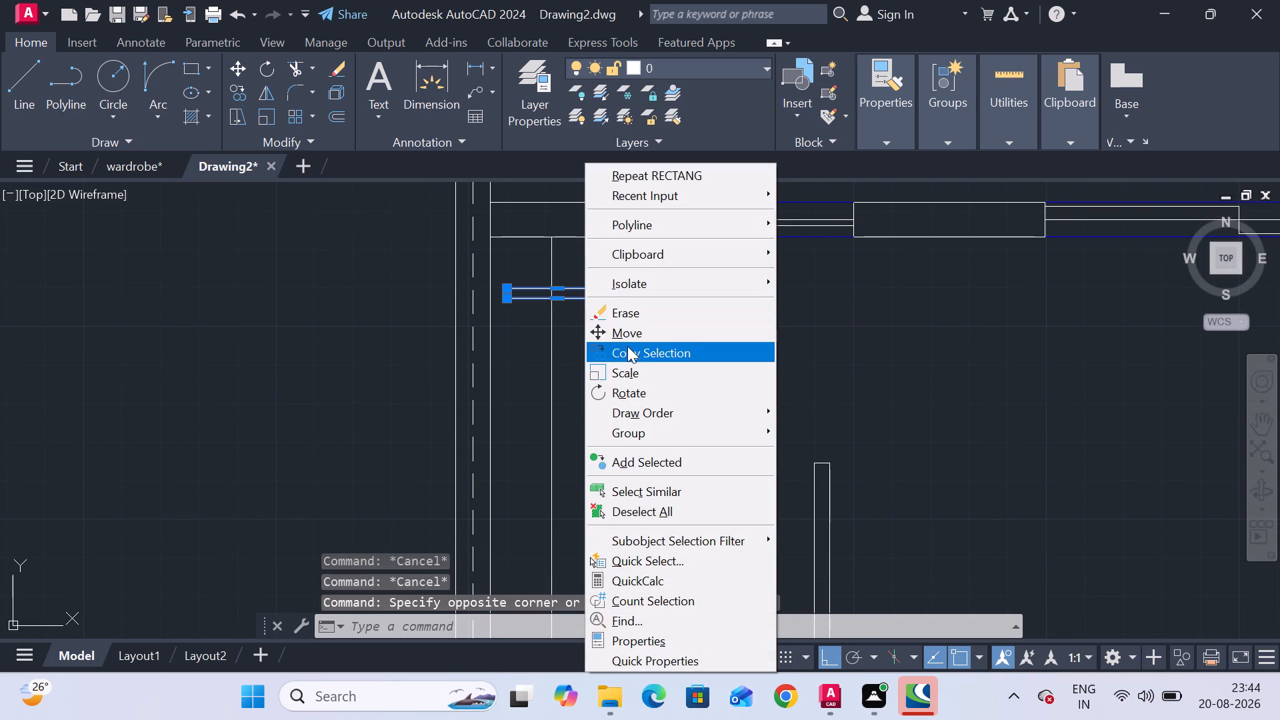
{"action": "left_click", "coordinate": [627, 346]}
{"action": "left_click", "coordinate": [608, 303]}
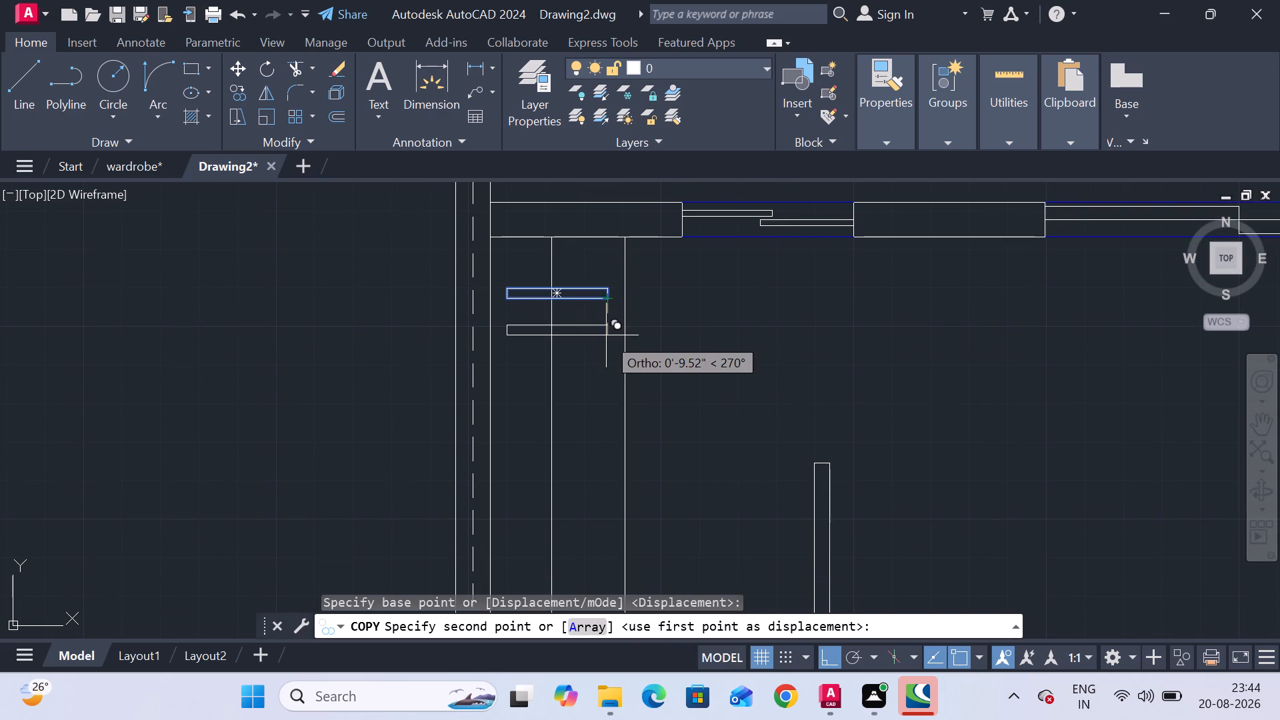
{"action": "left_click", "coordinate": [606, 336]}
{"action": "left_click", "coordinate": [604, 375]}
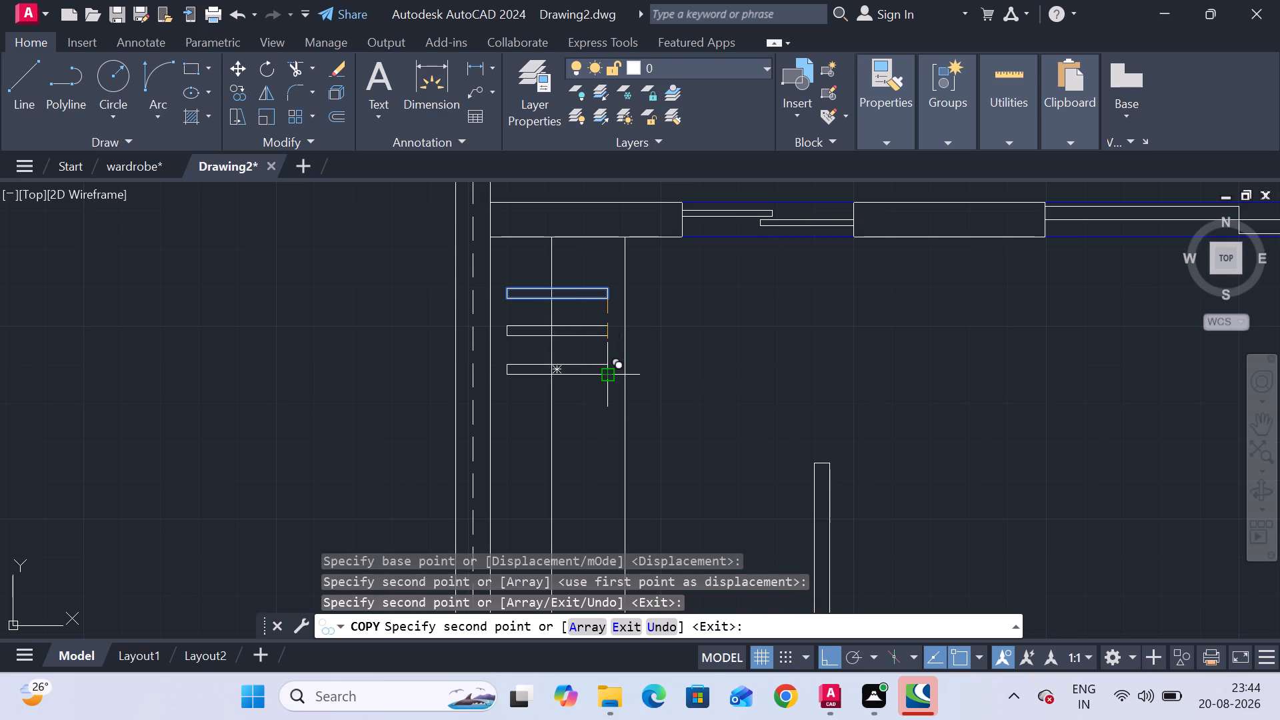
{"action": "left_click", "coordinate": [601, 397]}
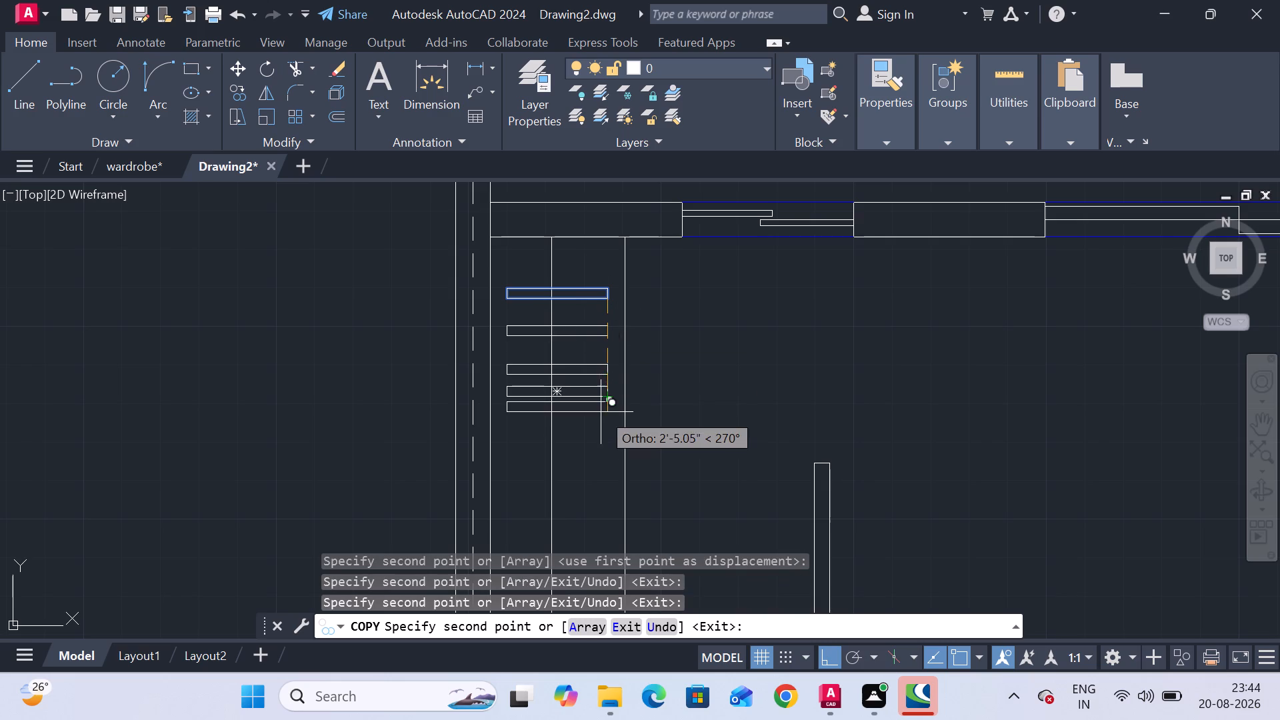
{"action": "left_click", "coordinate": [601, 424]}
{"action": "left_click", "coordinate": [599, 458]}
{"action": "scroll", "coordinate": [599, 458], "scroll_direction": "down", "scroll_amount": 1}
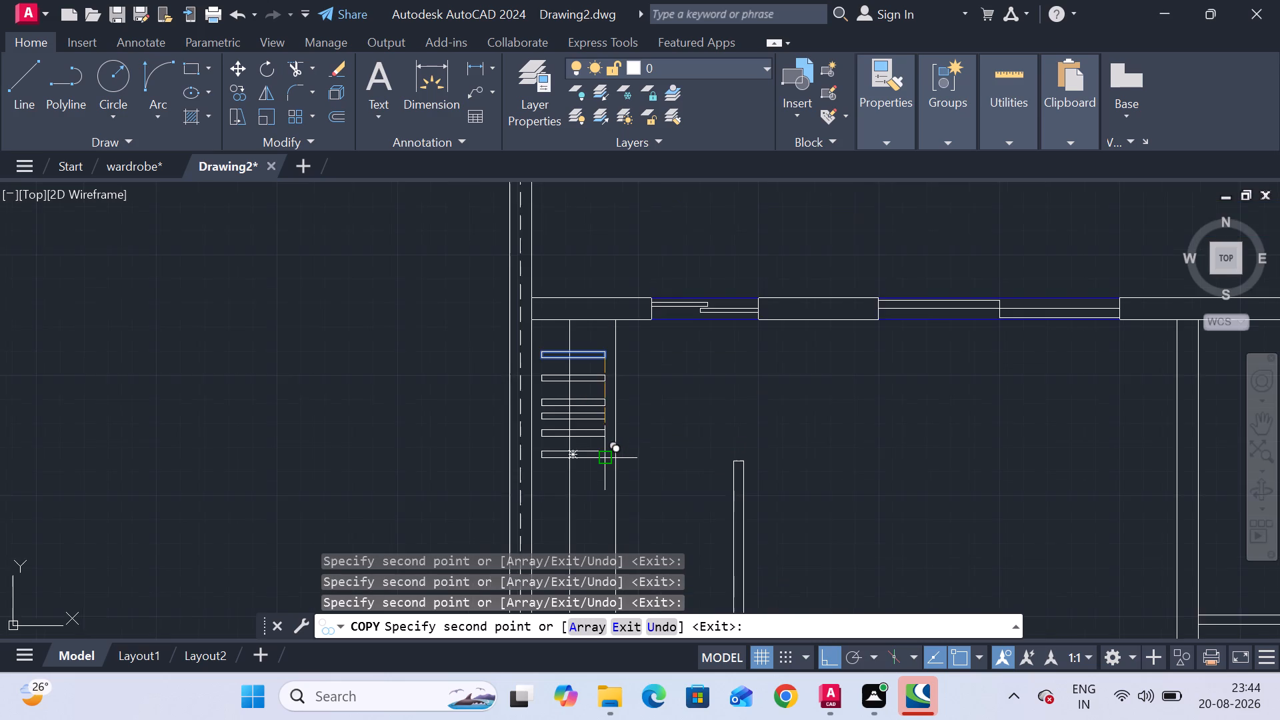
{"action": "middle_click_drag", "start_coordinate": [599, 458], "coordinate": [573, 331]}
{"action": "left_click", "coordinate": [569, 354]}
{"action": "left_click", "coordinate": [569, 385]}
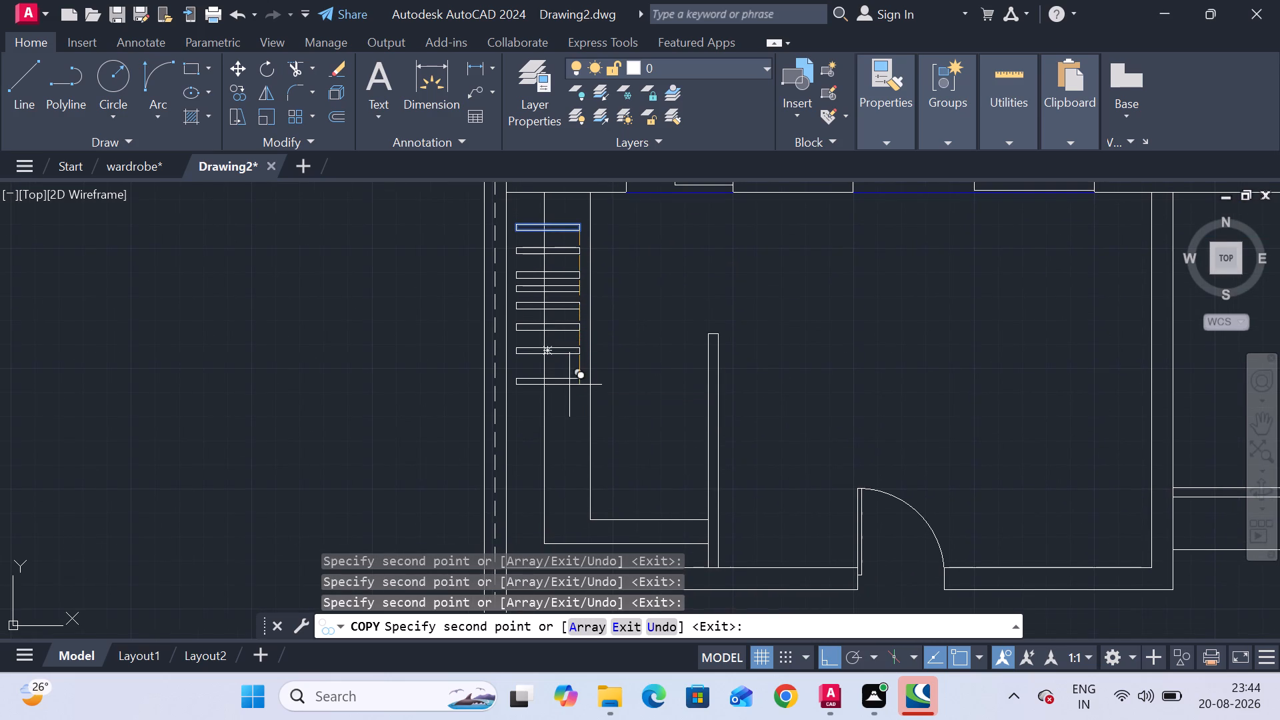
{"action": "left_click", "coordinate": [564, 407]}
{"action": "left_click", "coordinate": [564, 433]}
{"action": "left_click", "coordinate": [564, 455]}
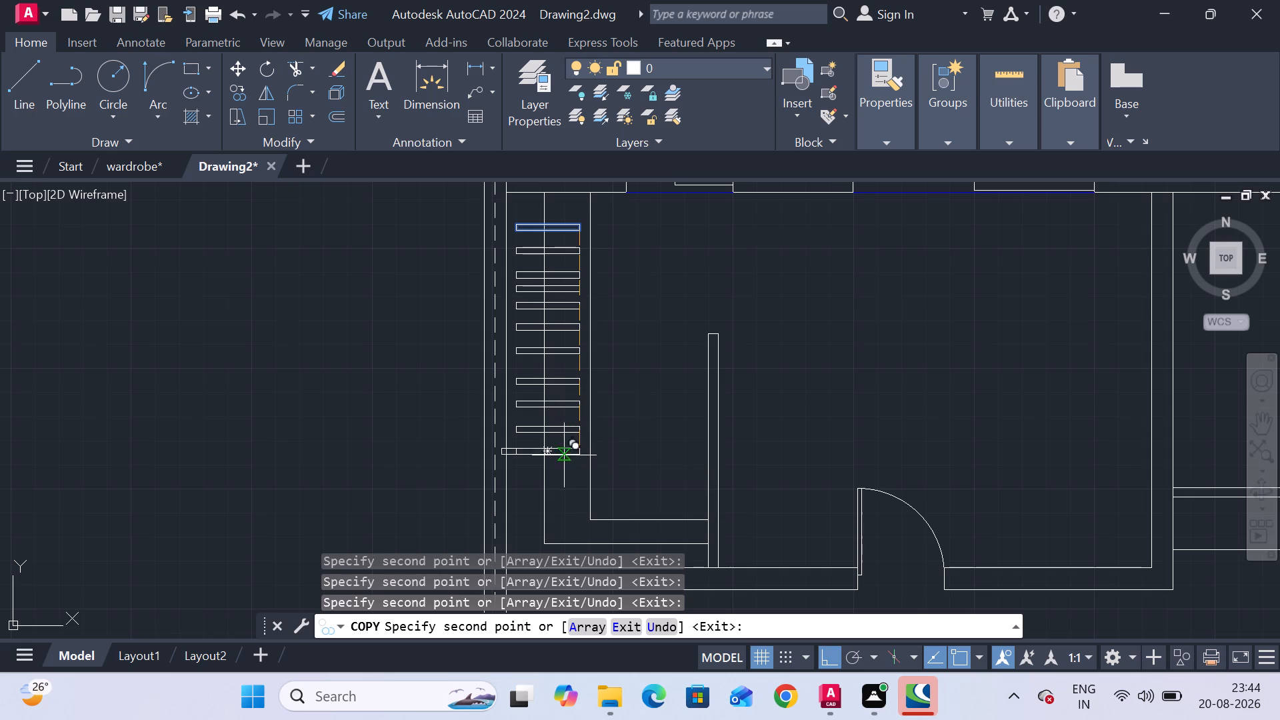
{"action": "left_click", "coordinate": [557, 481]}
{"action": "left_click", "coordinate": [555, 495]}
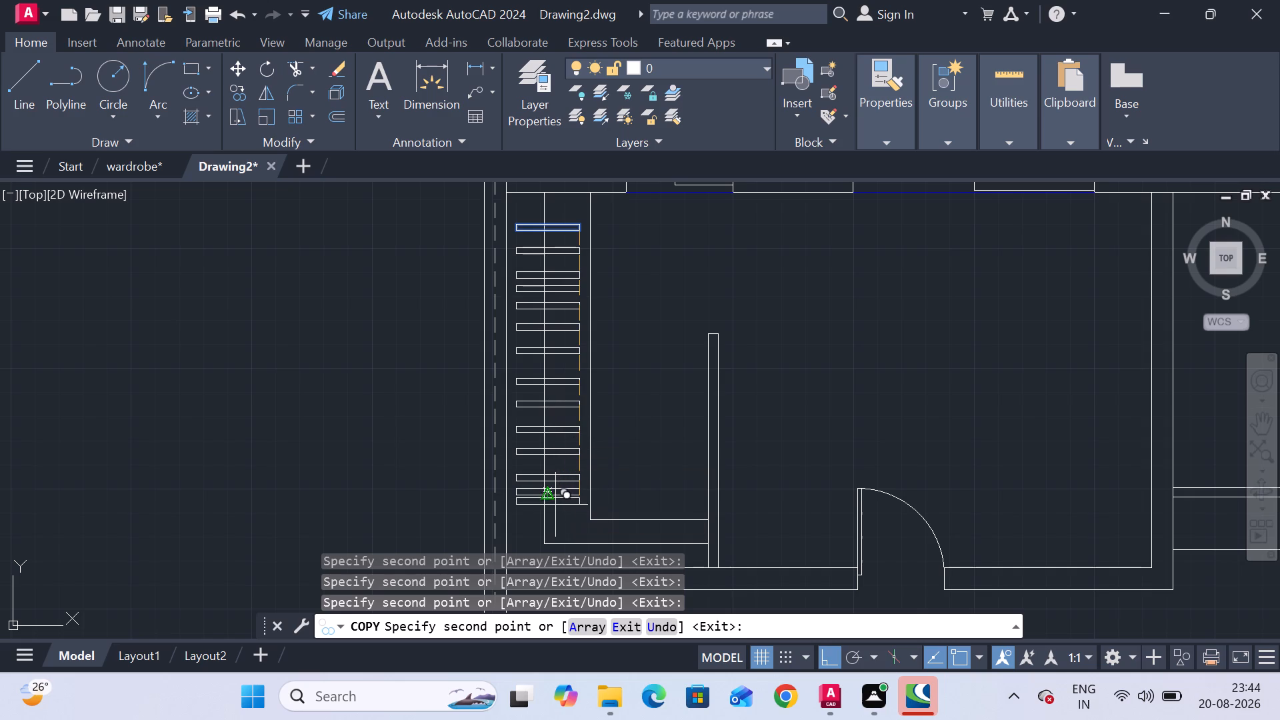
{"action": "left_click", "coordinate": [559, 525]}
{"action": "middle_click_drag", "start_coordinate": [555, 509], "coordinate": [552, 437]}
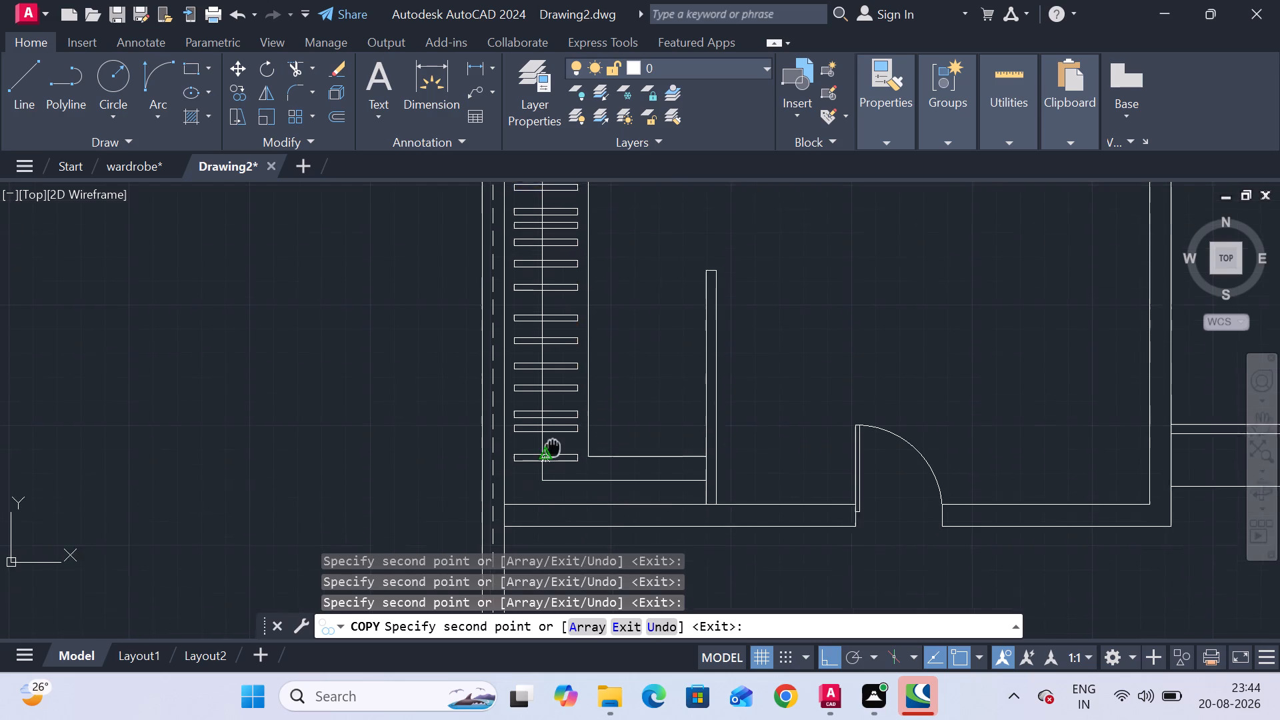
{"action": "middle_click_drag", "start_coordinate": [552, 437], "coordinate": [551, 429]}
{"action": "key", "text": "Escape"}
Draw a small thin vertical rectangle straddling the lower horizontal line, close to the short partition.
{"action": "middle_click_drag", "start_coordinate": [658, 359], "coordinate": [643, 435]}
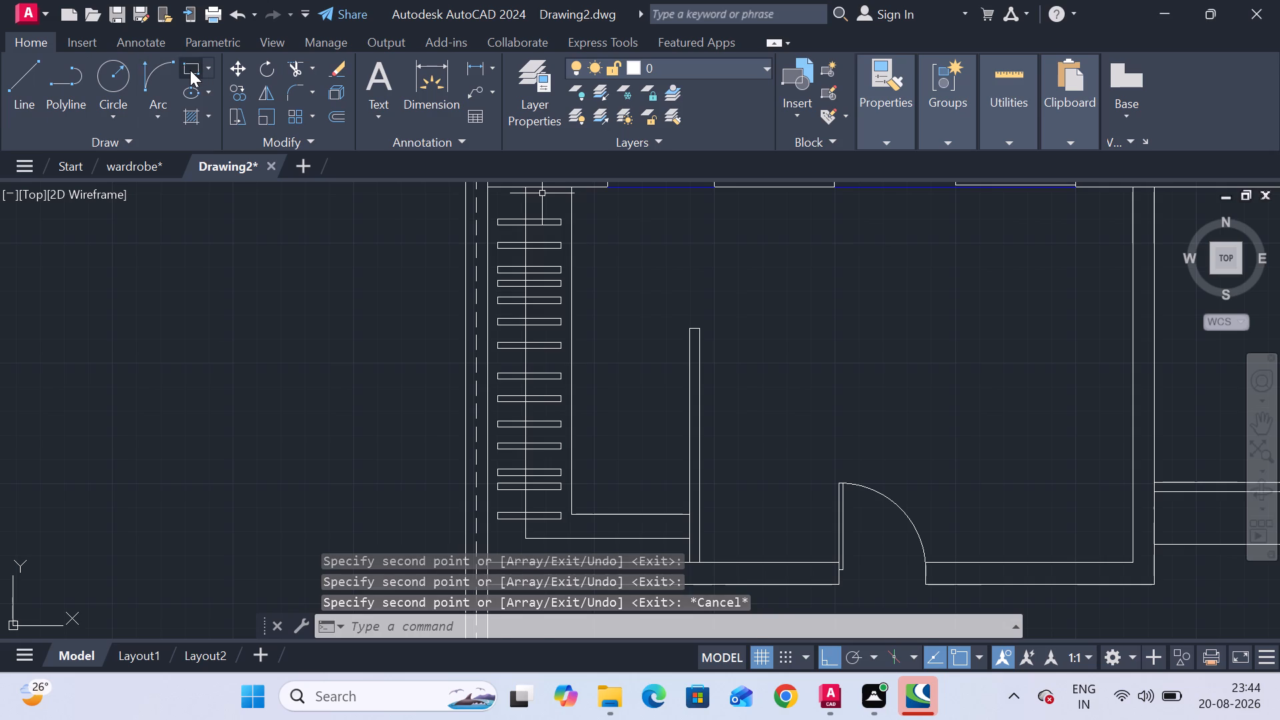
{"action": "left_click", "coordinate": [190, 70]}
{"action": "middle_click_drag", "start_coordinate": [613, 419], "coordinate": [587, 261]}
{"action": "scroll", "coordinate": [555, 399], "scroll_direction": "up", "scroll_amount": 2}
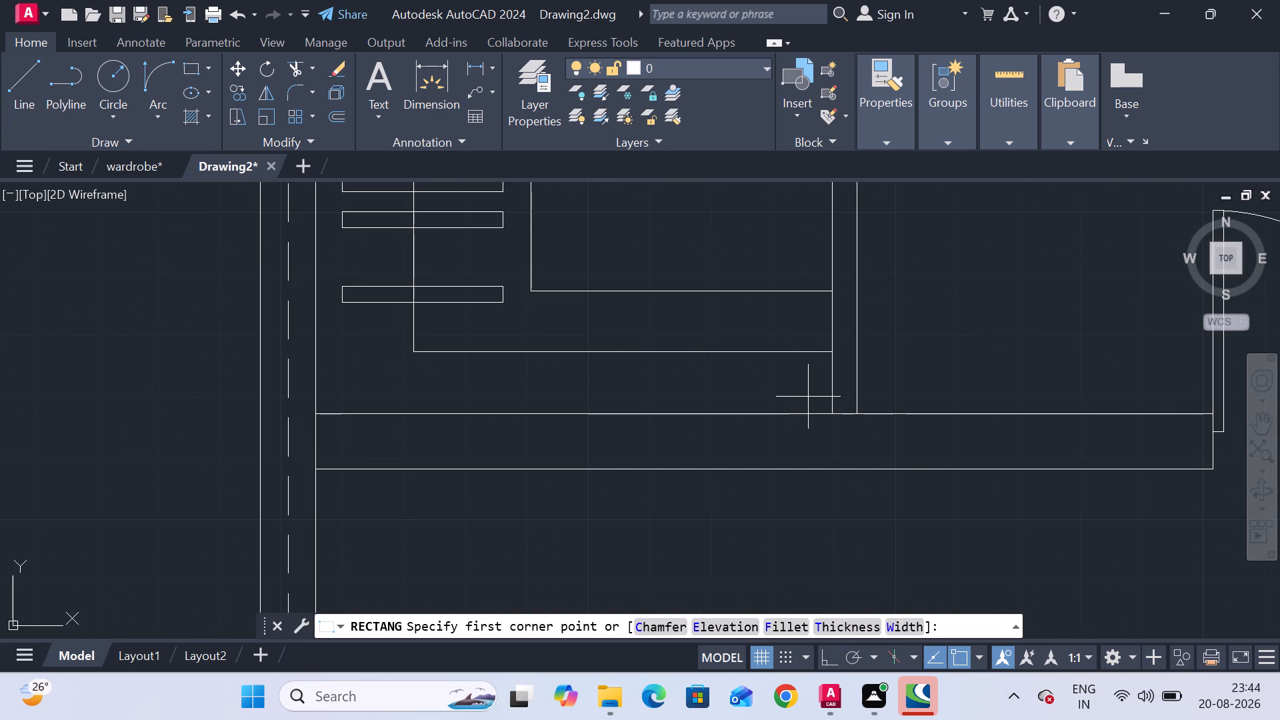
{"action": "left_click", "coordinate": [808, 397]}
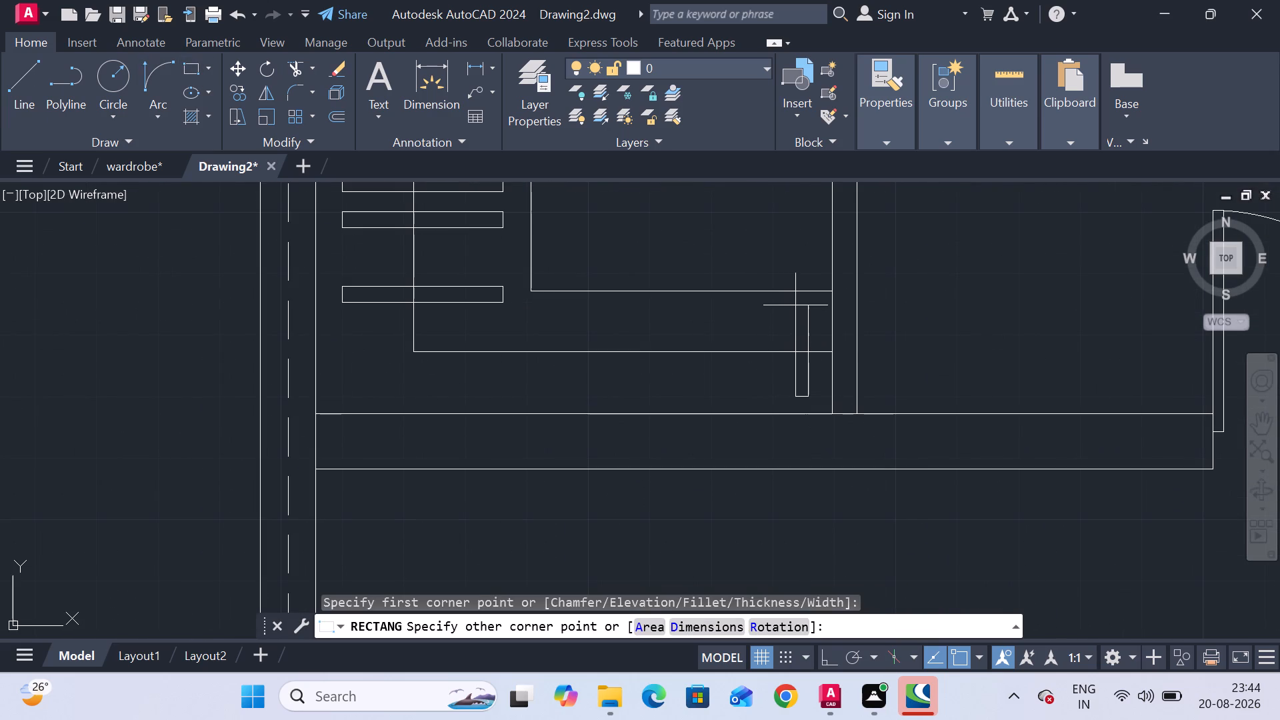
{"action": "left_click", "coordinate": [795, 303]}
{"action": "key", "text": "Escape"}
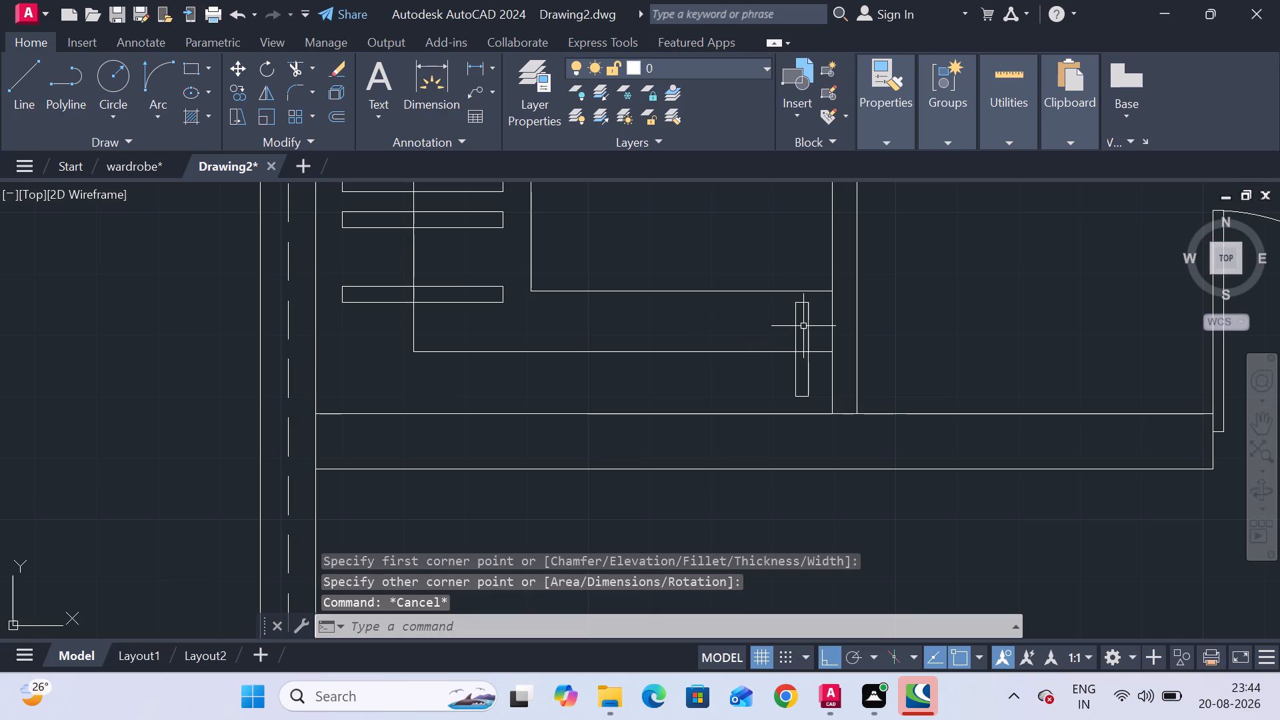
Copy the thin vertical rectangle six times along the lower horizontal line, unevenly spaced away from the short partition.
{"action": "left_click", "coordinate": [809, 323]}
{"action": "right_click", "coordinate": [809, 323]}
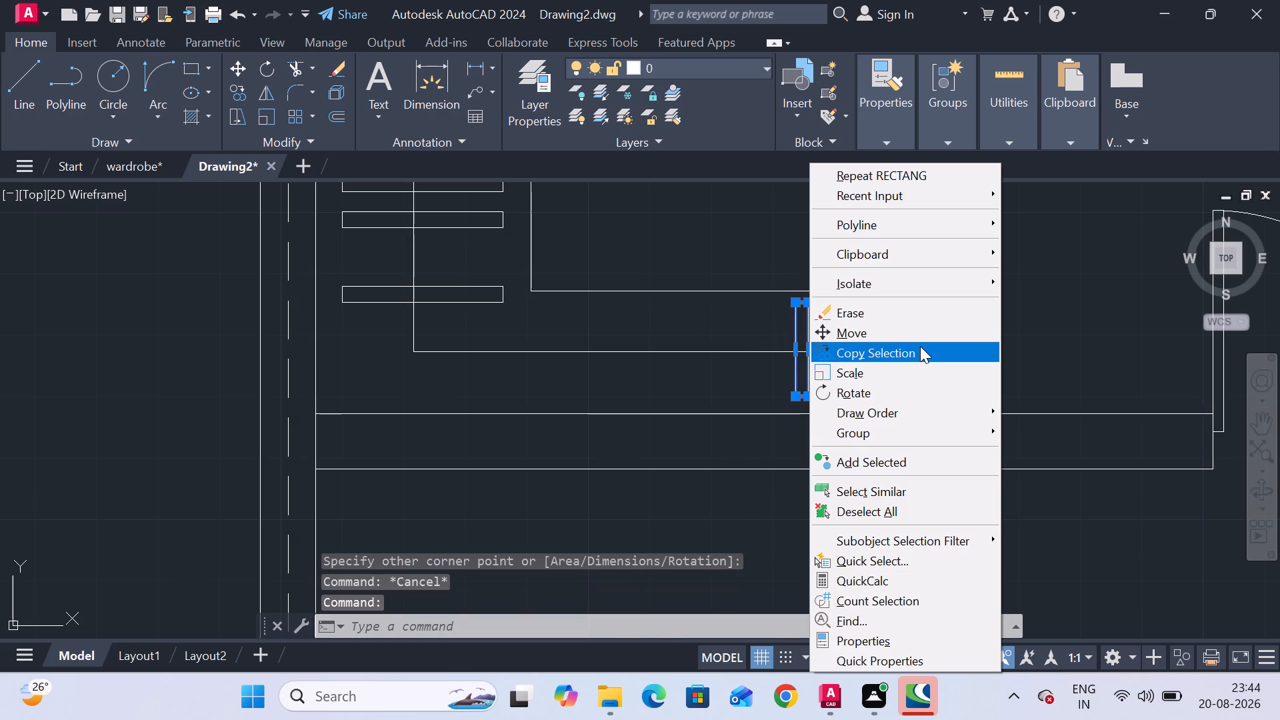
{"action": "left_click", "coordinate": [920, 346]}
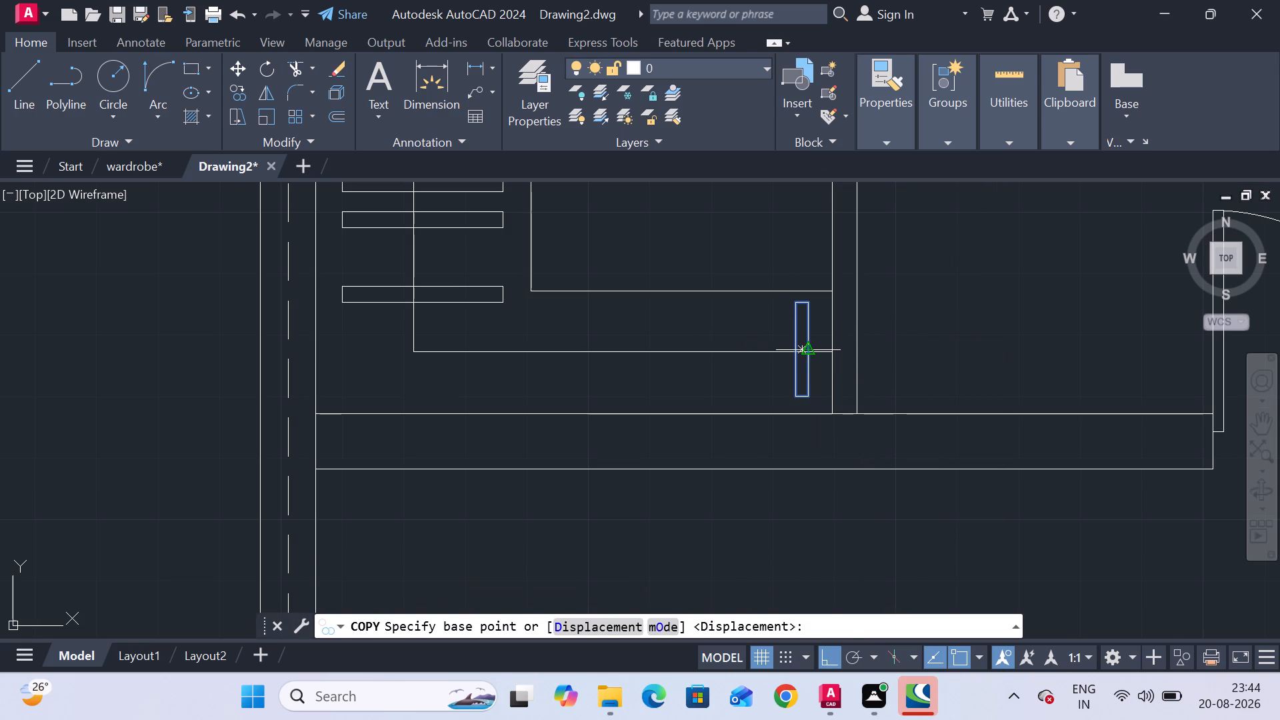
{"action": "left_click", "coordinate": [803, 349]}
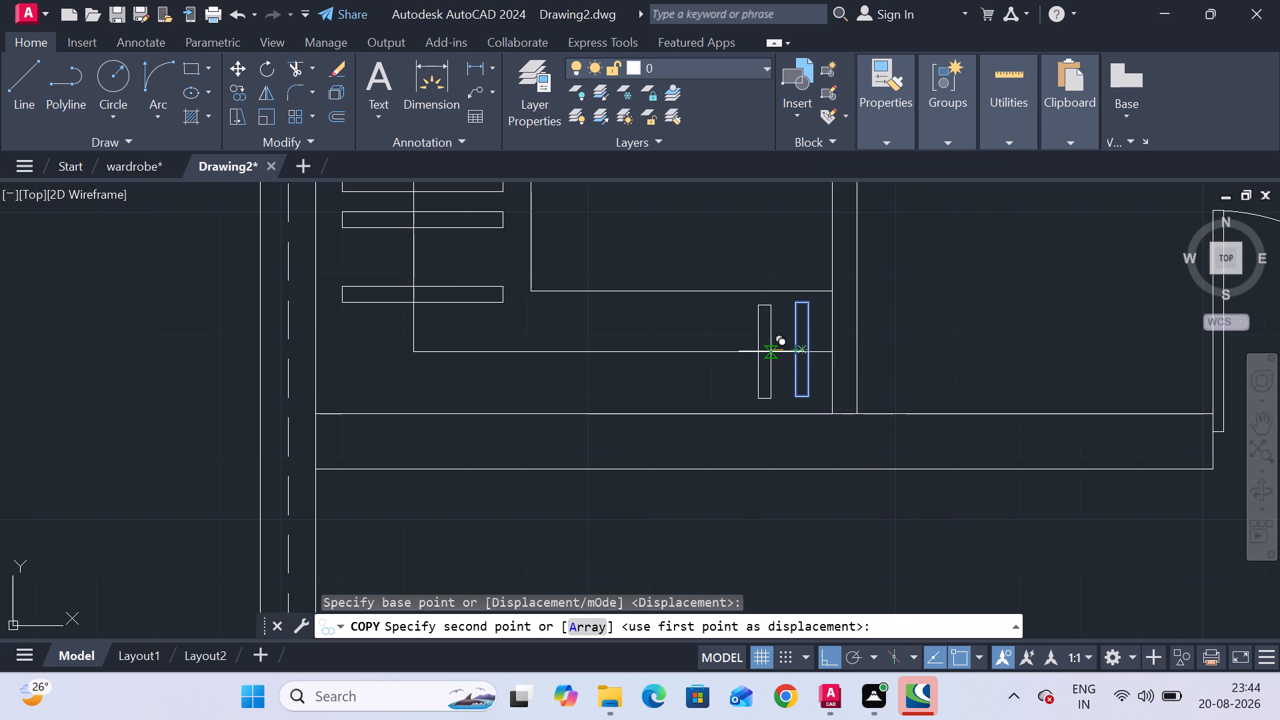
{"action": "left_click", "coordinate": [769, 355]}
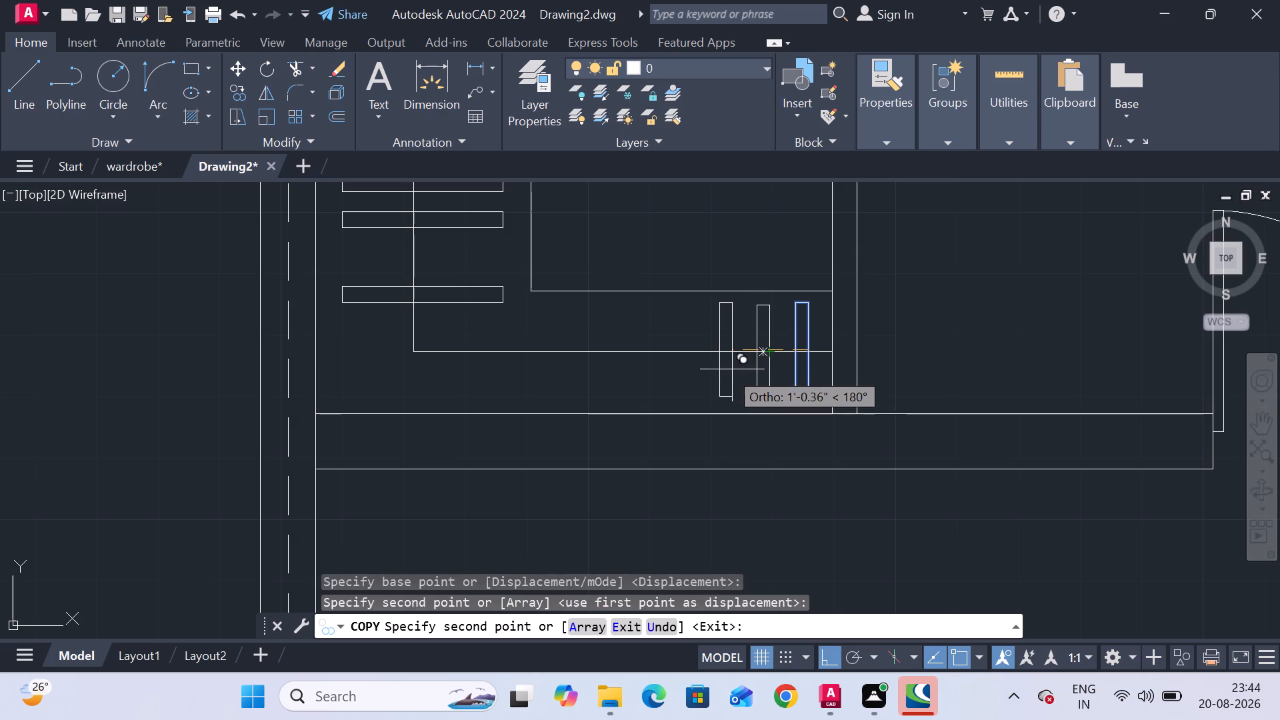
{"action": "left_click", "coordinate": [743, 371]}
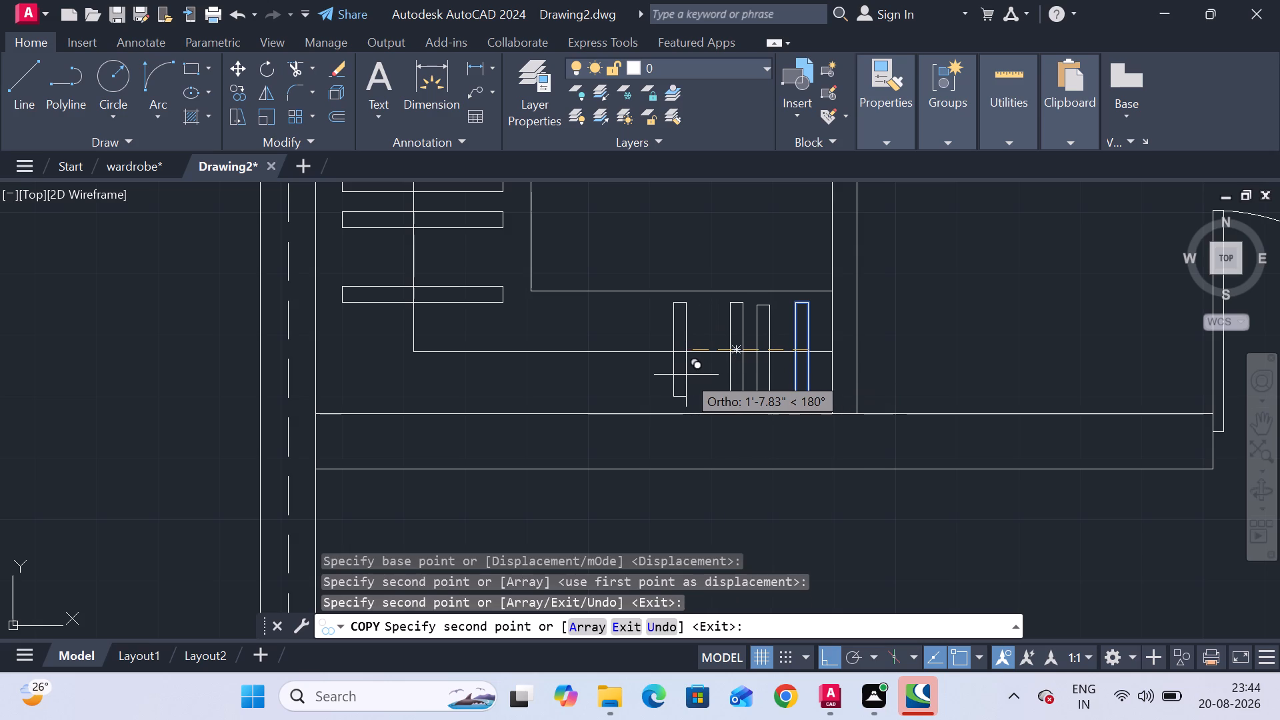
{"action": "left_click", "coordinate": [686, 375]}
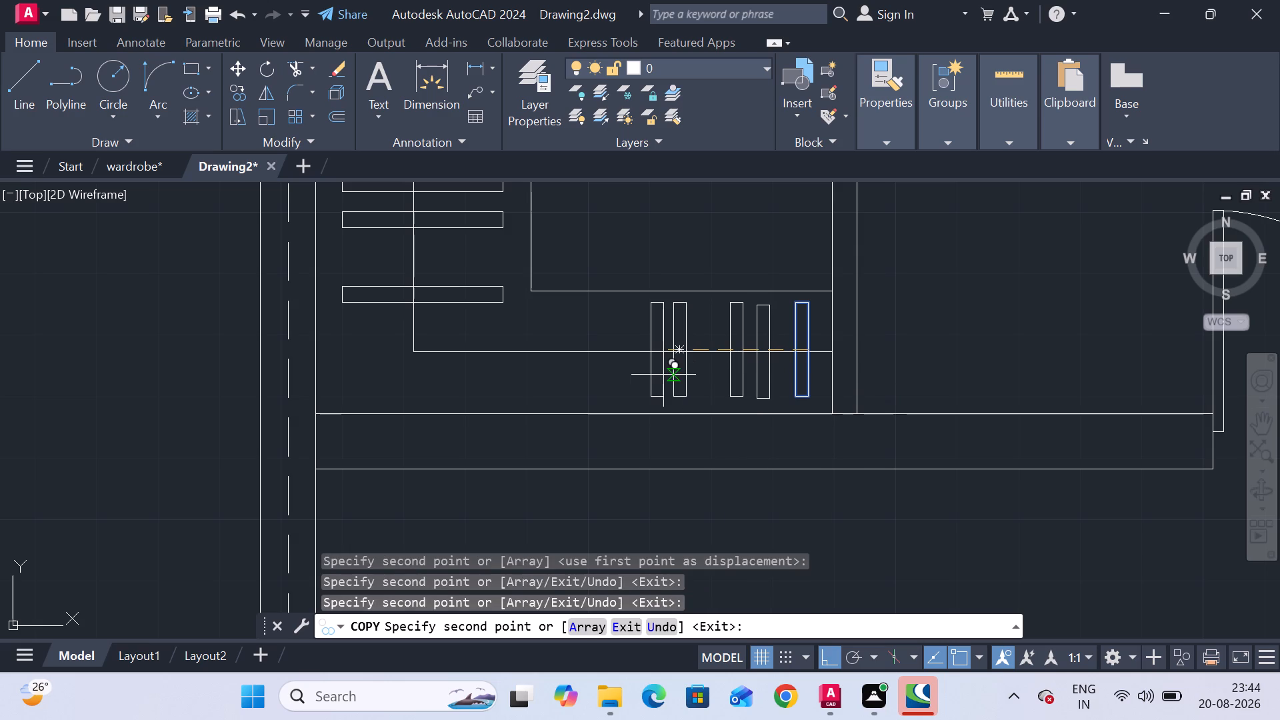
{"action": "left_click", "coordinate": [663, 375]}
{"action": "key", "text": "ctrl+z"}
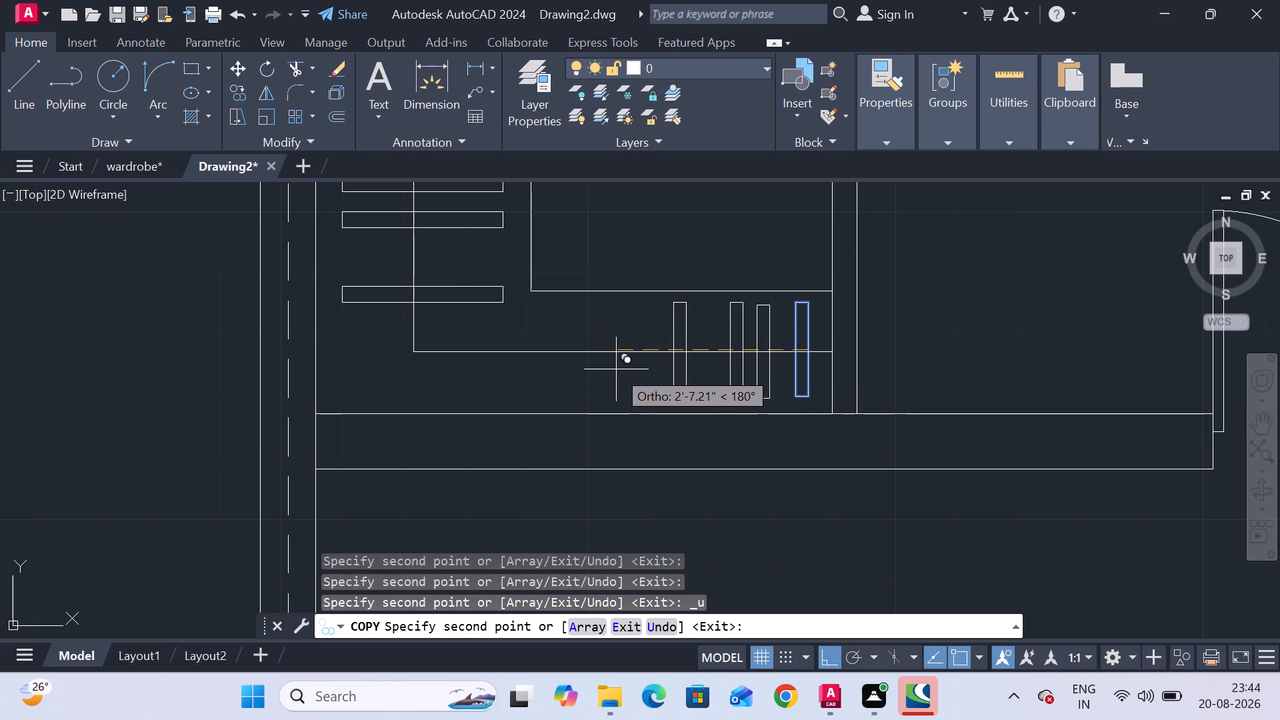
{"action": "left_click", "coordinate": [651, 353]}
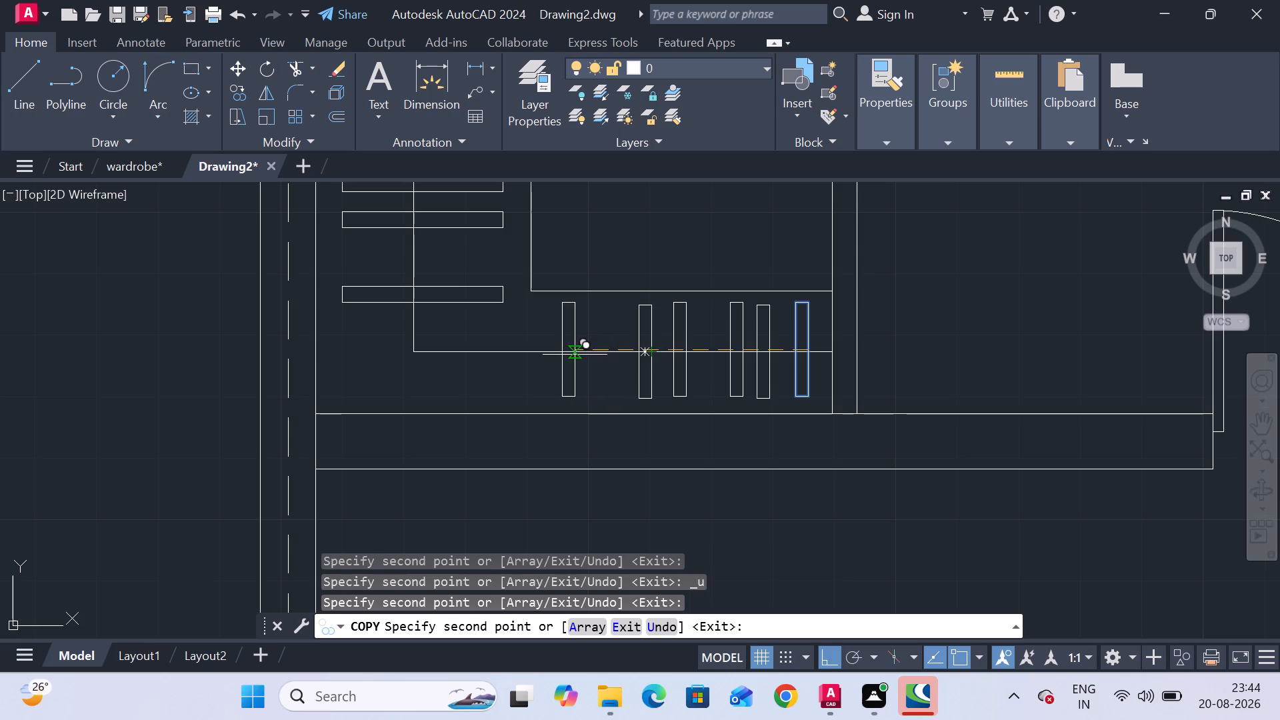
{"action": "left_click", "coordinate": [574, 355]}
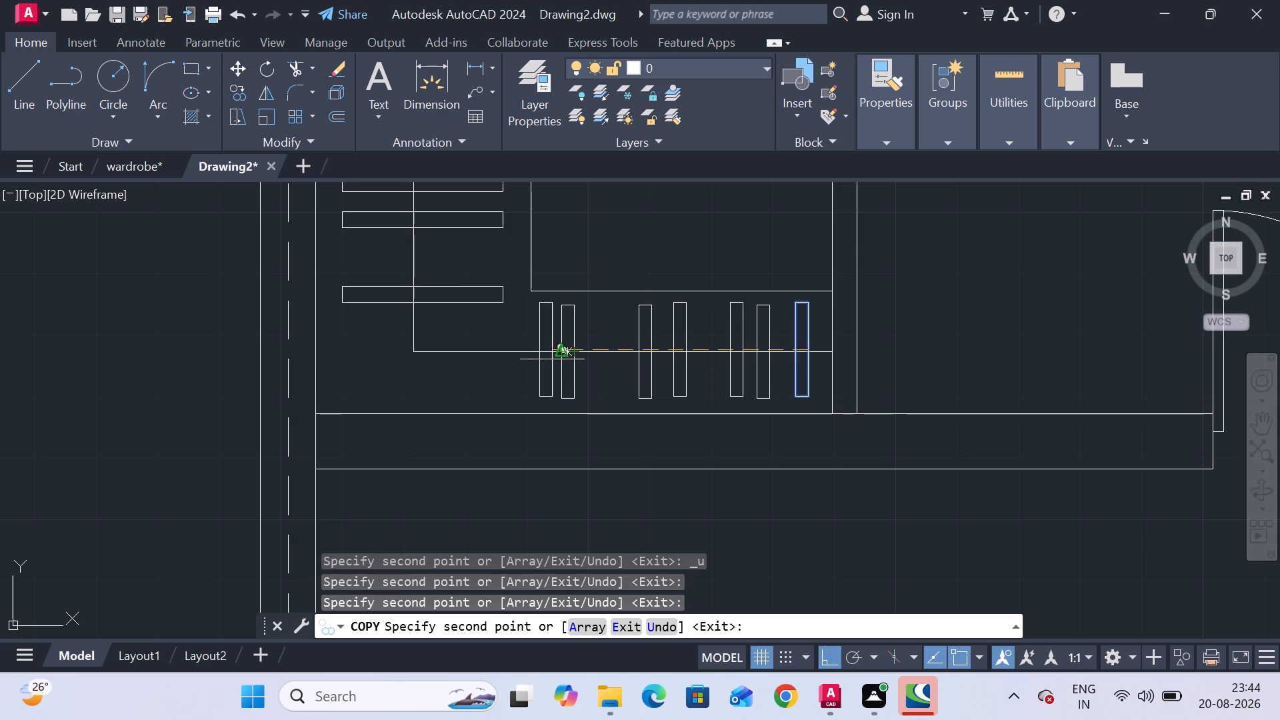
{"action": "left_click", "coordinate": [552, 359]}
{"action": "key", "text": "Escape"}
With Ortho off, rotate the fourth horizontal rectangle from the top about 30° clockwise (330°) around its centre.
{"action": "scroll", "coordinate": [593, 402], "scroll_direction": "down", "scroll_amount": 3}
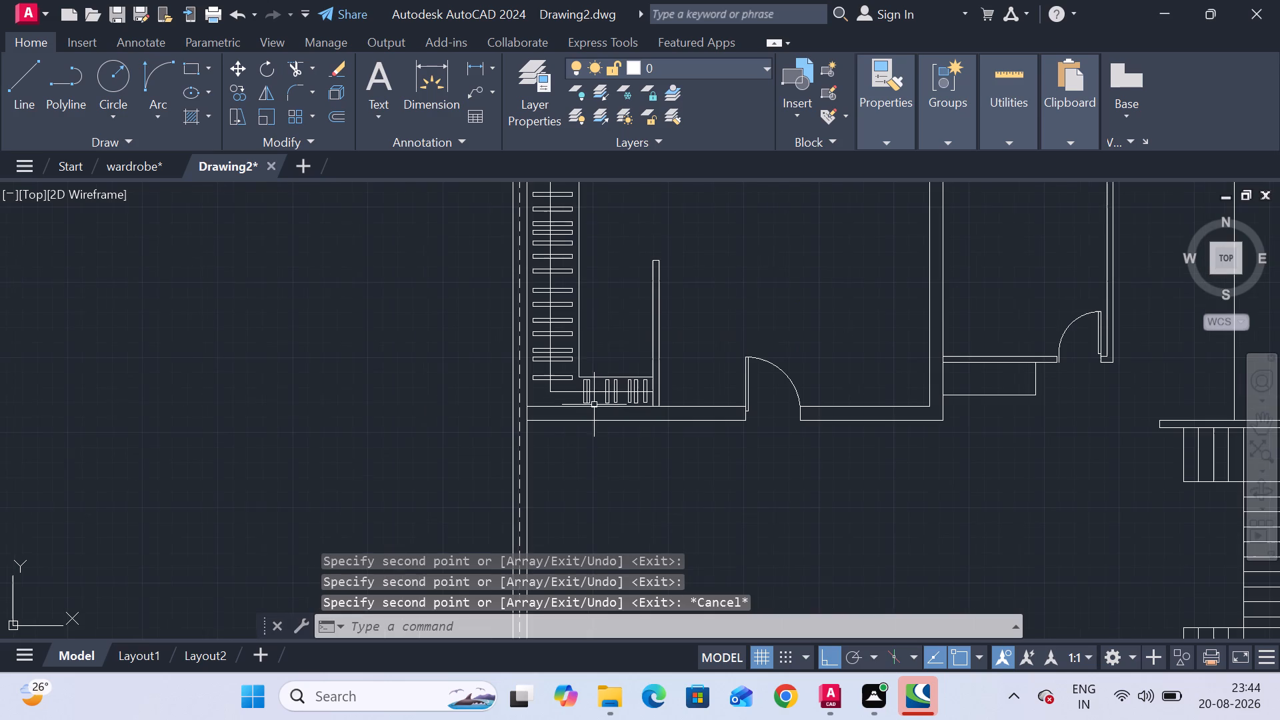
{"action": "middle_click_drag", "start_coordinate": [601, 297], "coordinate": [604, 387]}
{"action": "scroll", "coordinate": [575, 324], "scroll_direction": "up", "scroll_amount": 4}
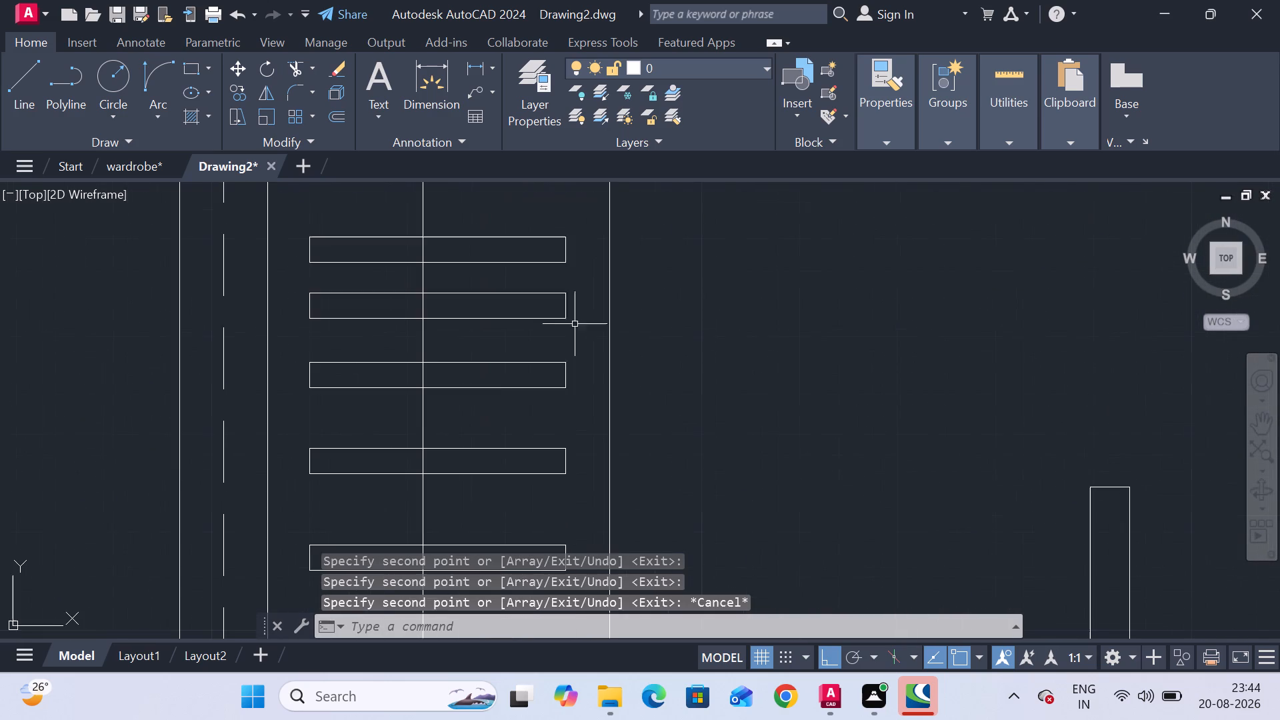
{"action": "left_click", "coordinate": [536, 319]}
{"action": "right_click", "coordinate": [536, 319]}
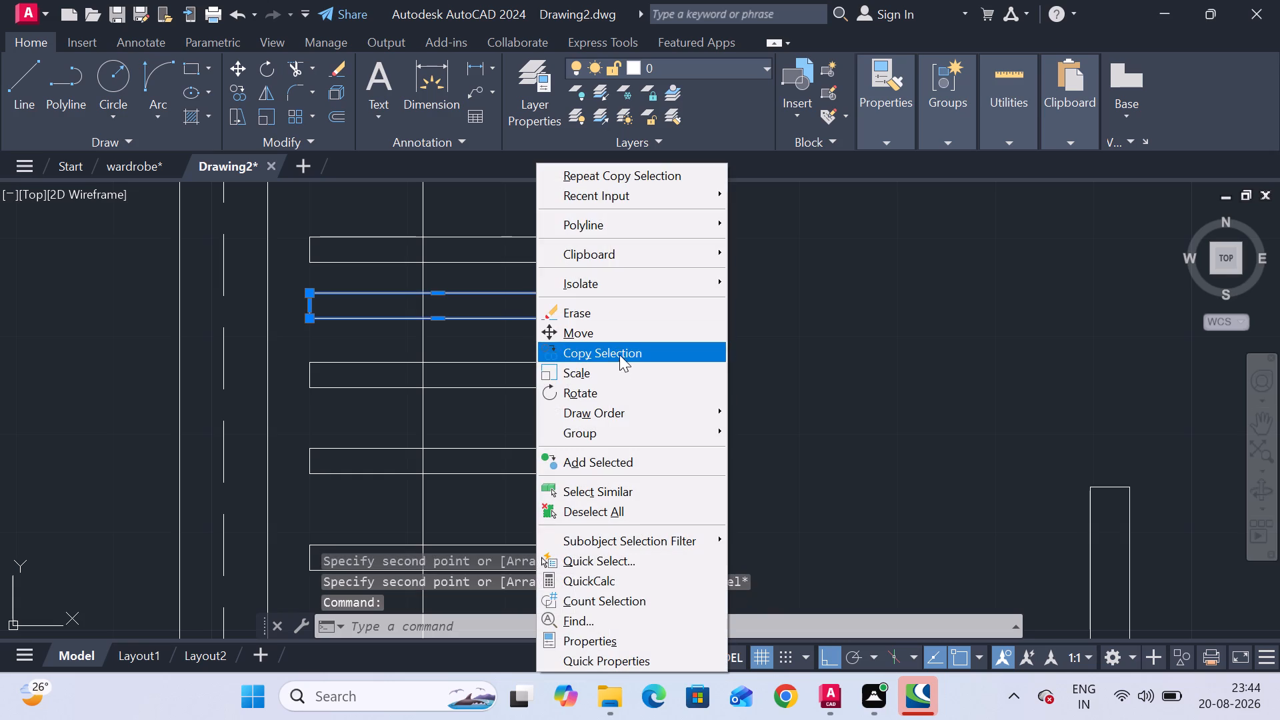
{"action": "left_click", "coordinate": [607, 389]}
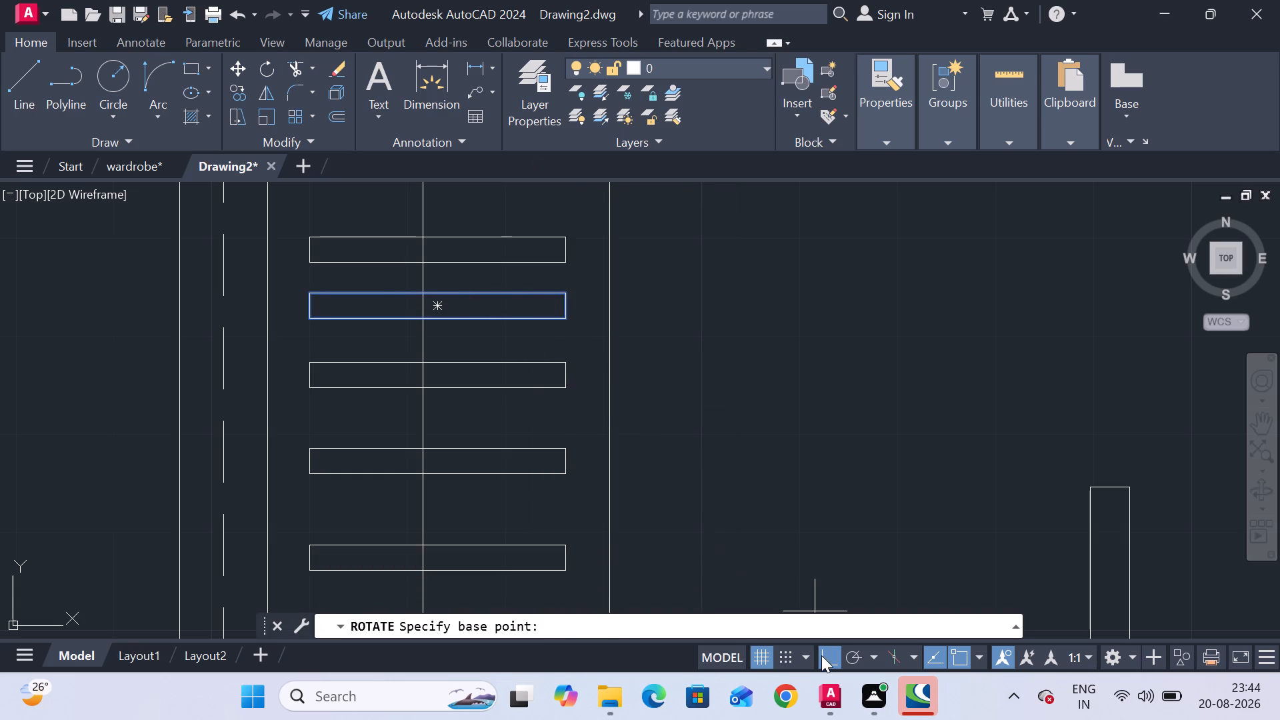
{"action": "left_click", "coordinate": [821, 655]}
{"action": "left_click", "coordinate": [438, 305]}
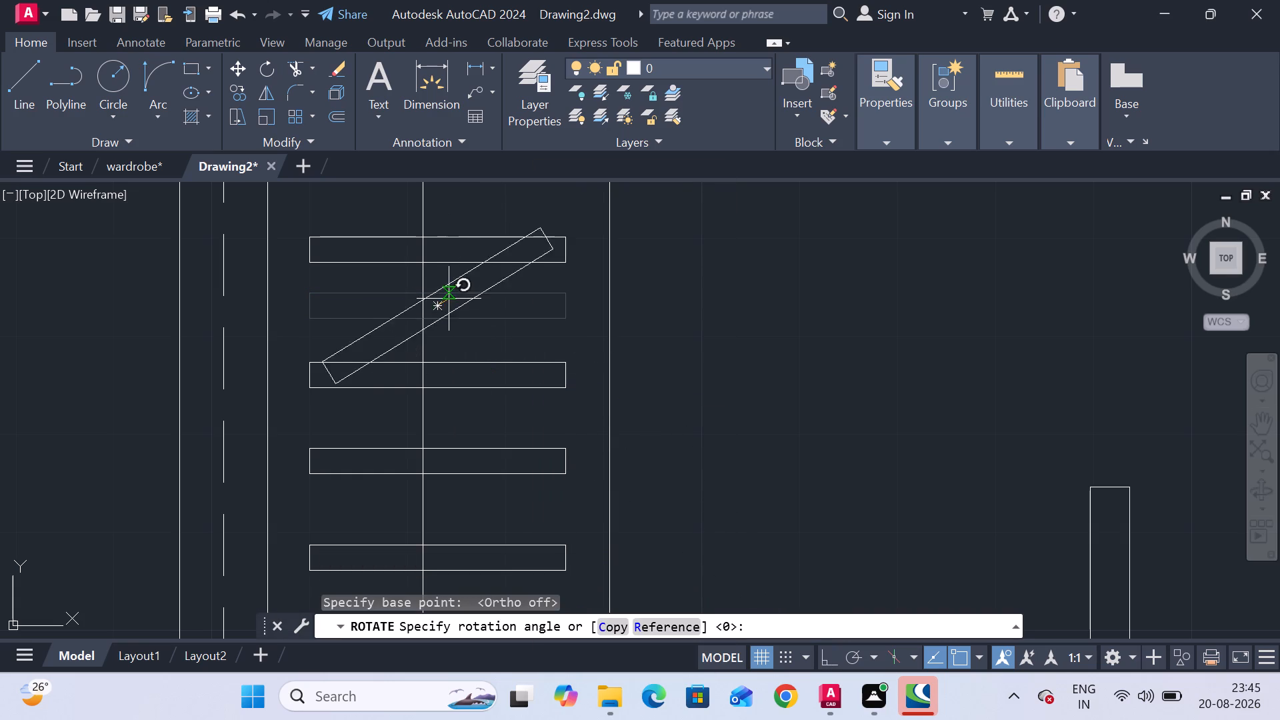
{"action": "left_click", "coordinate": [459, 316]}
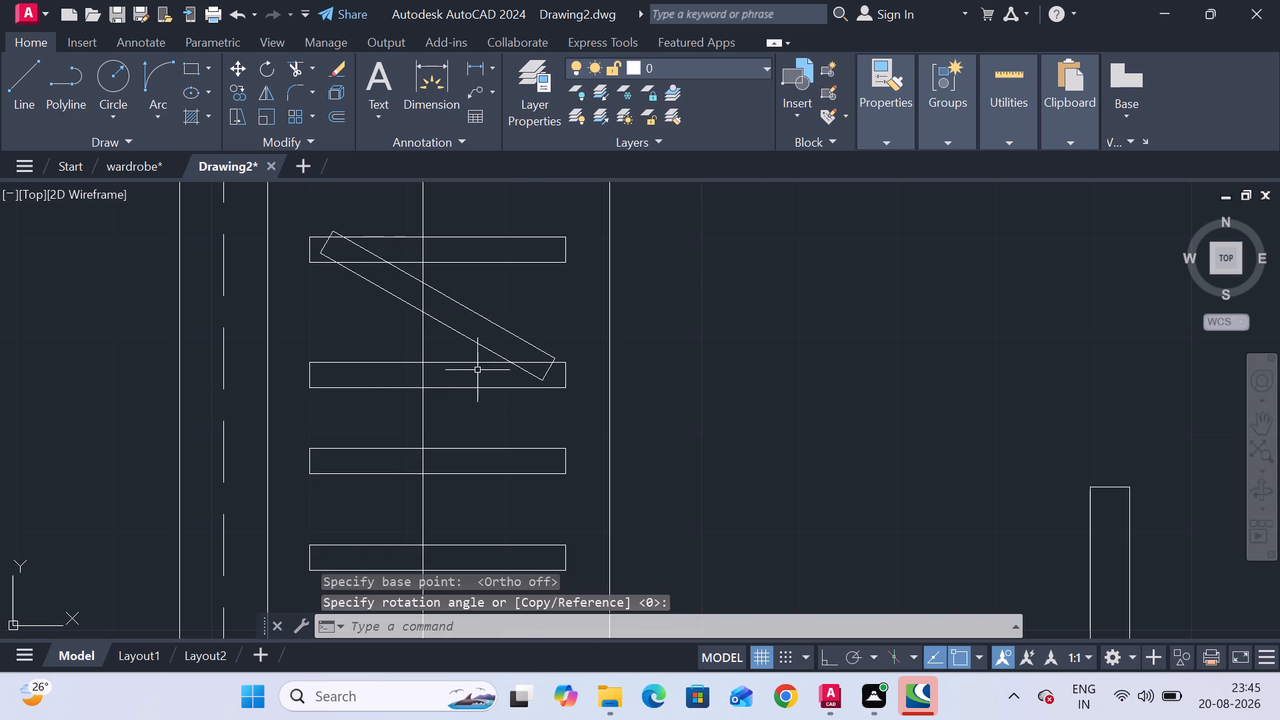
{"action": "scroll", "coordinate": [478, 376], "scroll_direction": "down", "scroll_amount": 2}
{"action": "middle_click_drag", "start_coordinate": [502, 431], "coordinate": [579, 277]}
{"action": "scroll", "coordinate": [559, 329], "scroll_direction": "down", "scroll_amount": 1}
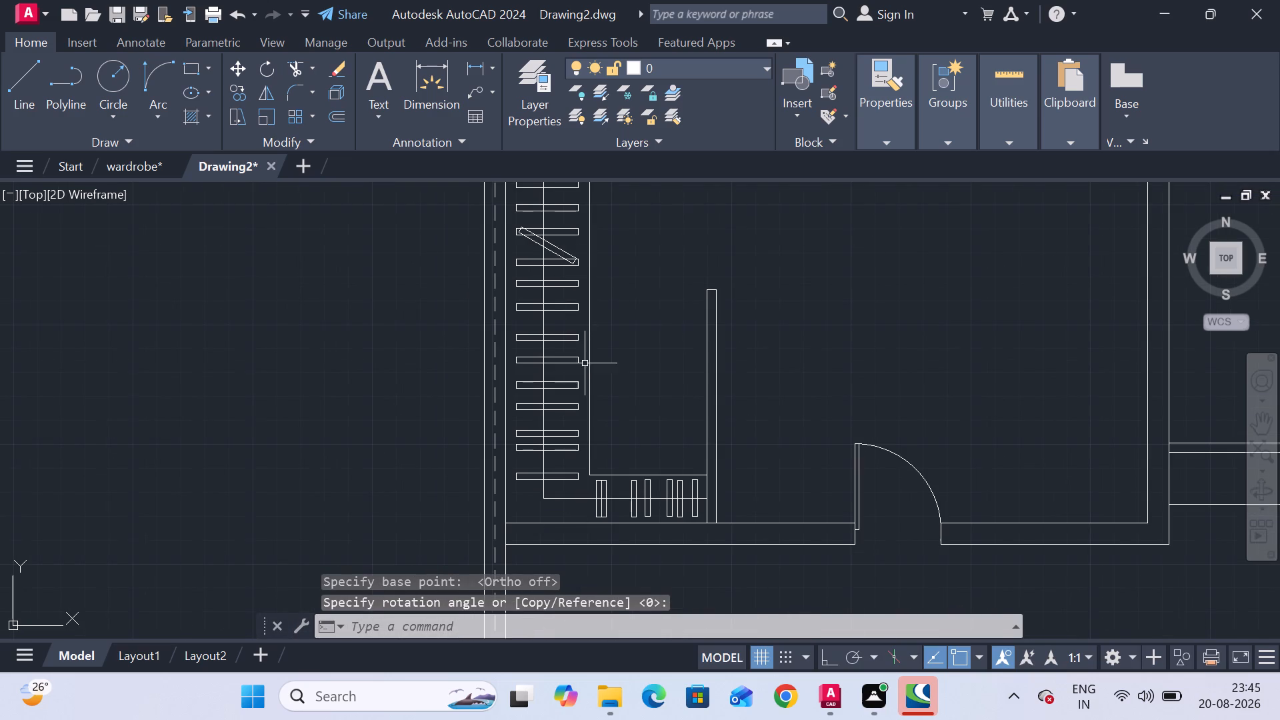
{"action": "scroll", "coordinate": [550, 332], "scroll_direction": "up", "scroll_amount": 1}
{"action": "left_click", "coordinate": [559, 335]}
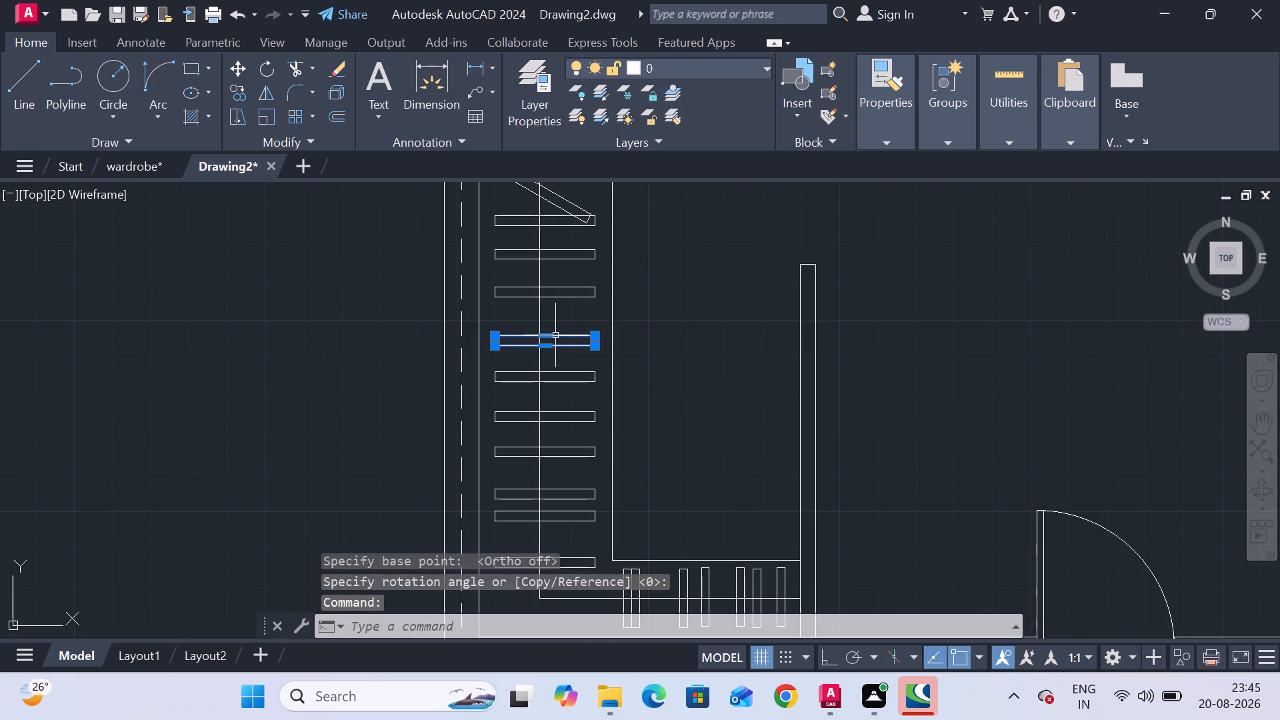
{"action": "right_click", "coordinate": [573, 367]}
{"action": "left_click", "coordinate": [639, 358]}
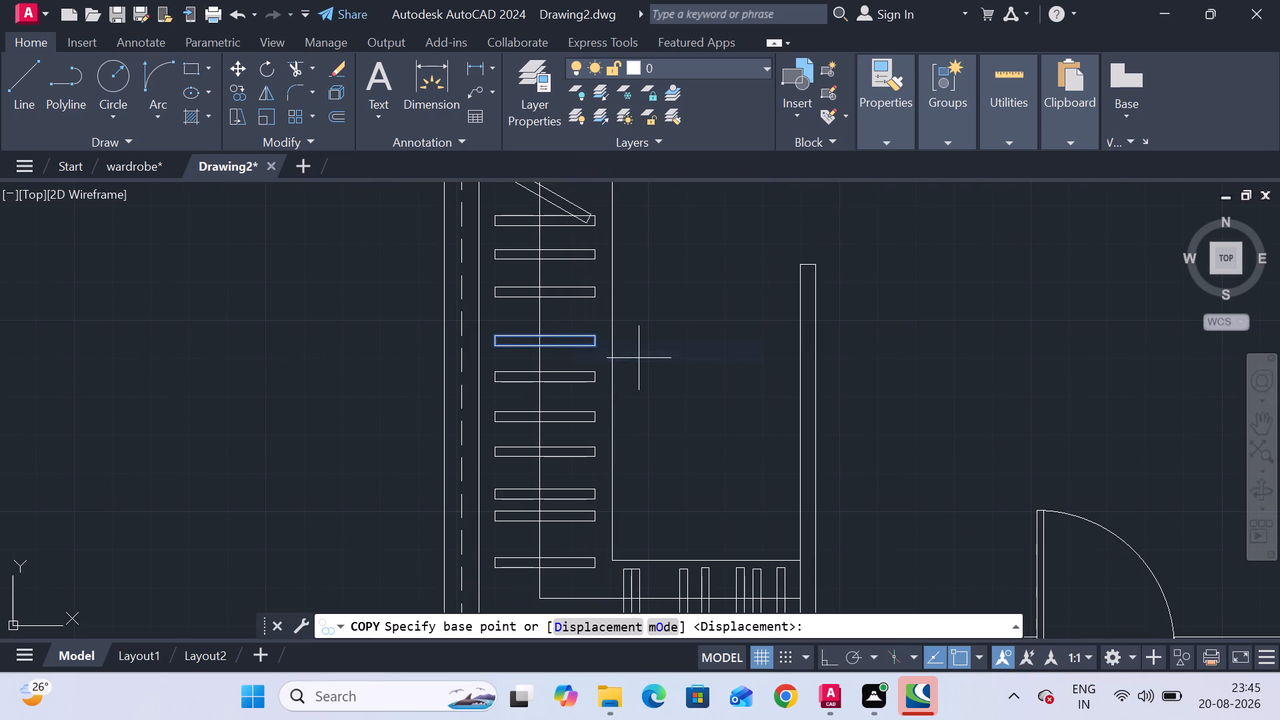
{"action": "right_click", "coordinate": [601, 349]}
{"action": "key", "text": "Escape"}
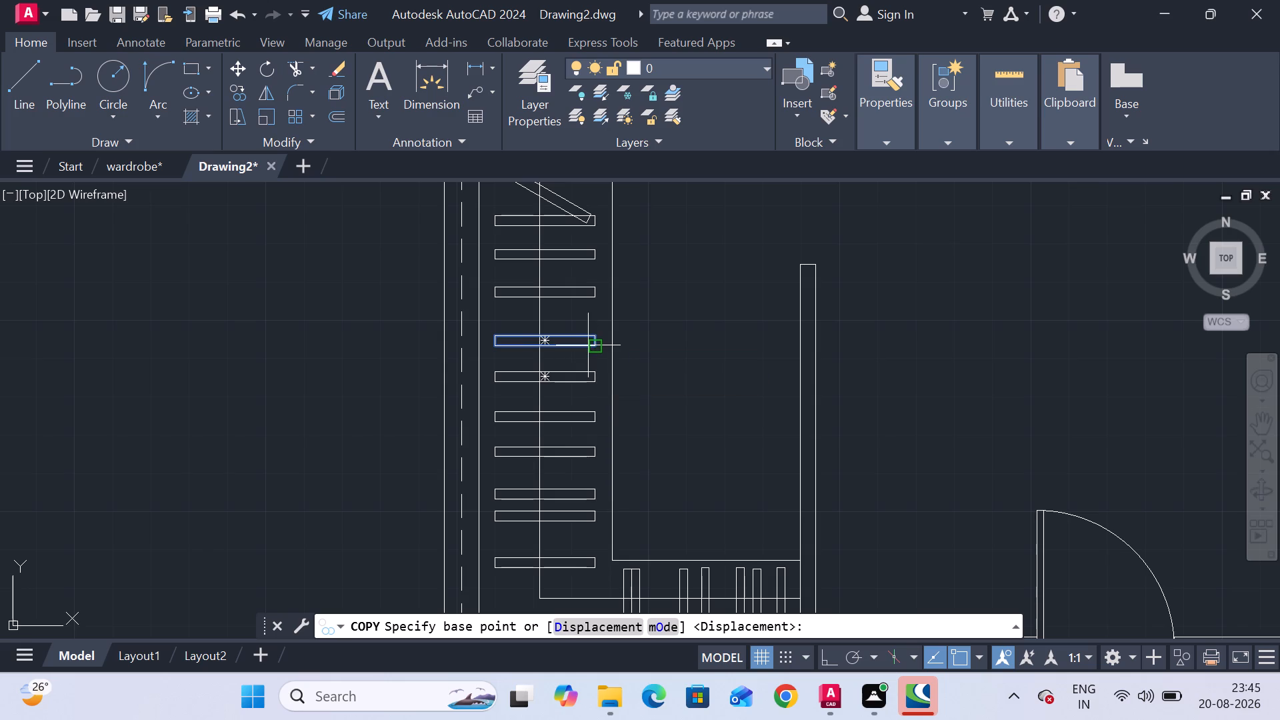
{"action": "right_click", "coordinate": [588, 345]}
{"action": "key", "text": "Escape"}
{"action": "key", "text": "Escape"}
Rotate the eighth horizontal rectangle from the top about 31° counterclockwise around its centre.
{"action": "left_click", "coordinate": [573, 346]}
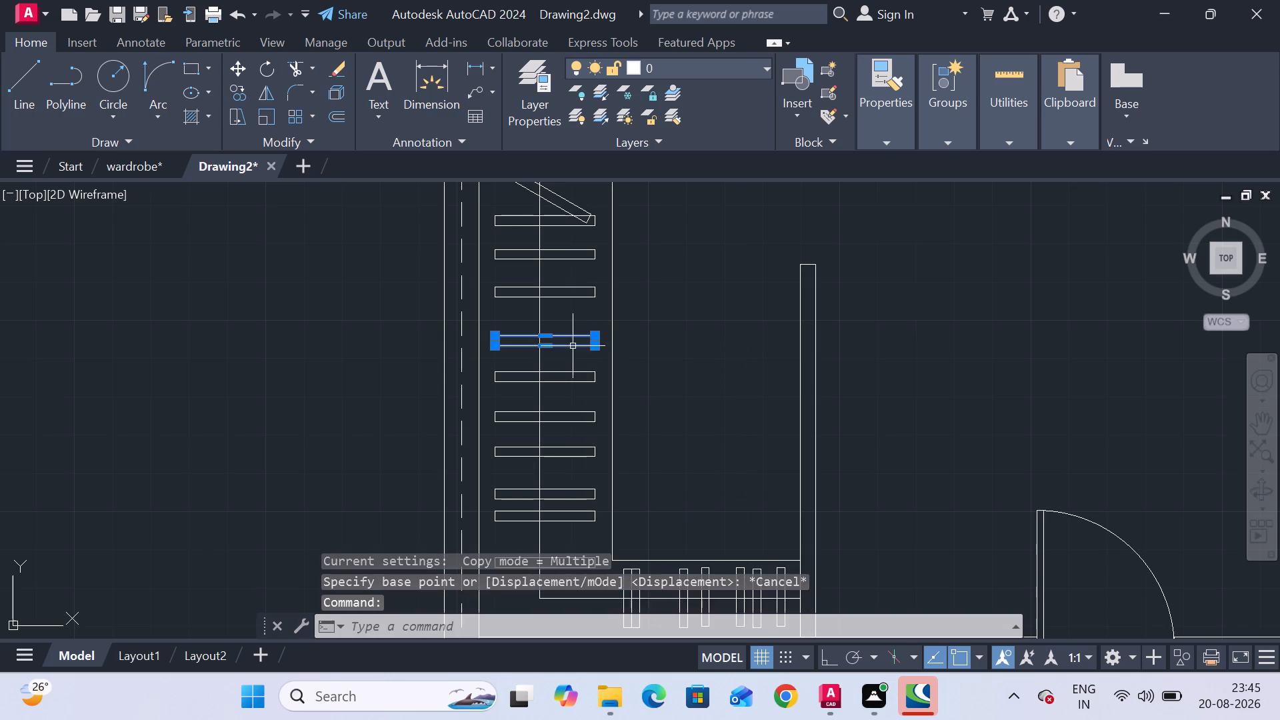
{"action": "right_click", "coordinate": [573, 346]}
{"action": "left_click", "coordinate": [614, 389]}
{"action": "scroll", "coordinate": [547, 343], "scroll_direction": "up", "scroll_amount": 2}
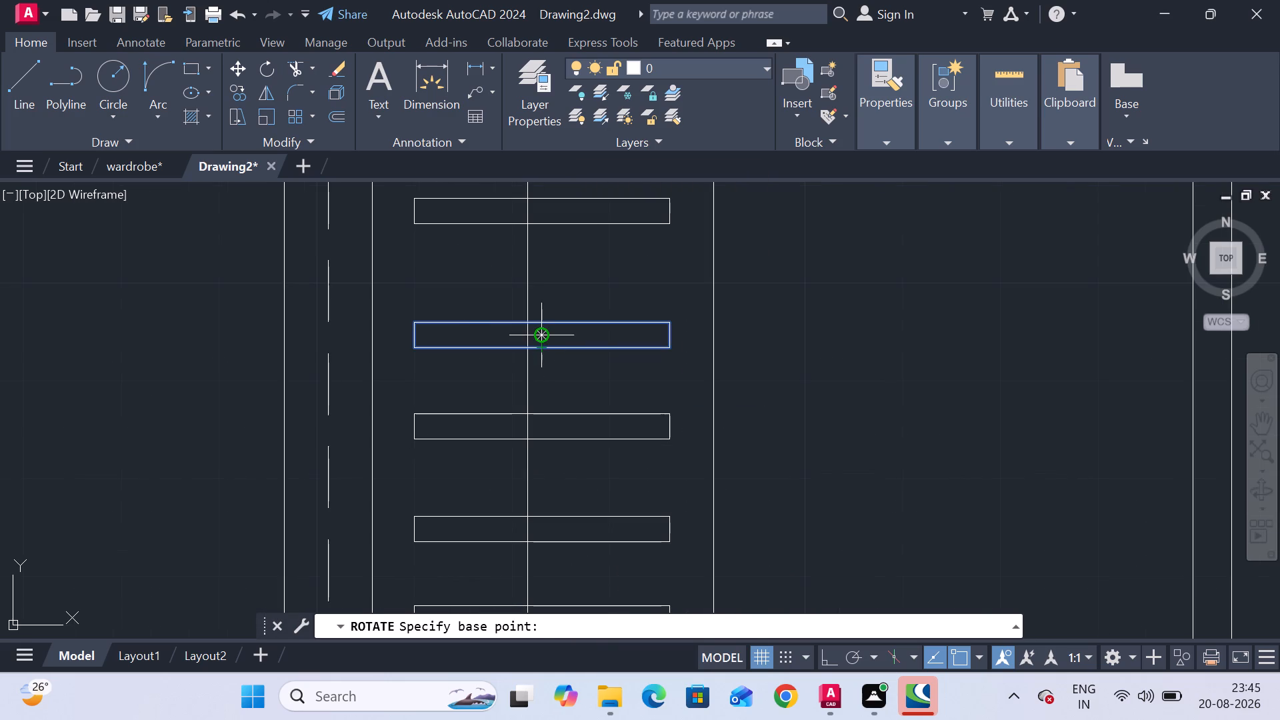
{"action": "left_click", "coordinate": [545, 333]}
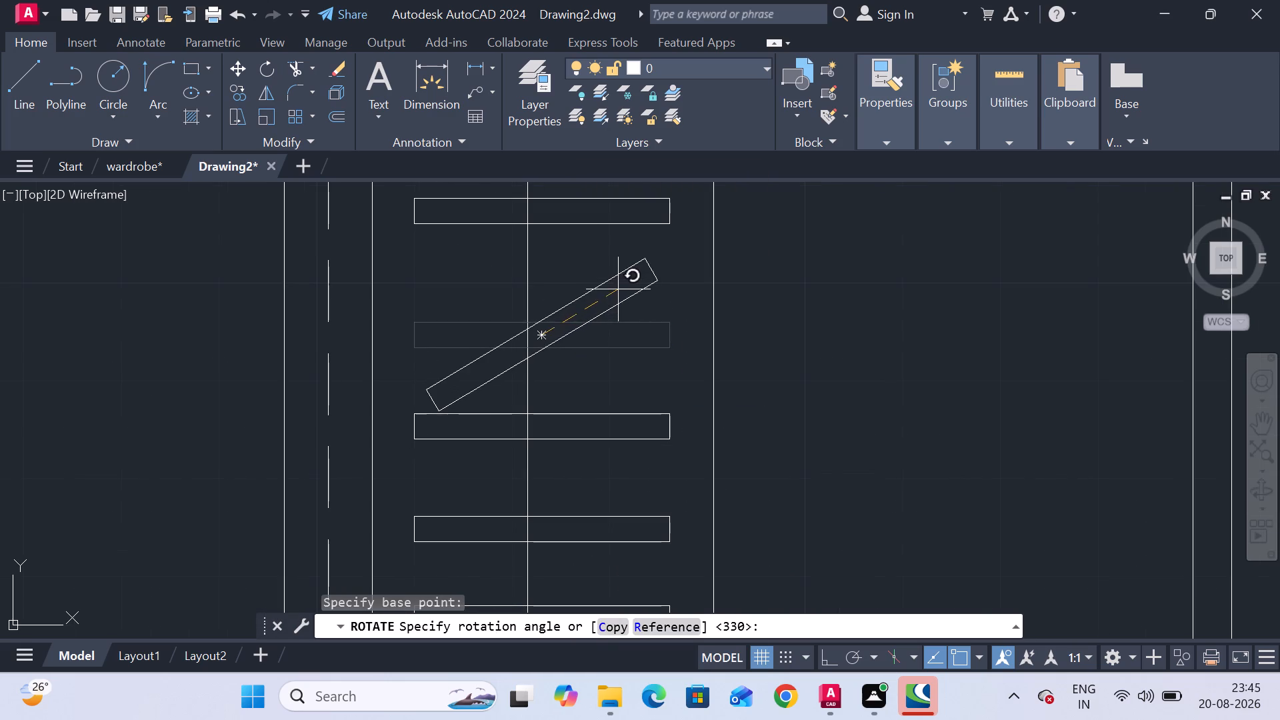
{"action": "left_click", "coordinate": [618, 289]}
Rotate the eleventh horizontal rectangle from the top about 48° clockwise (312°) around its centre.
{"action": "scroll", "coordinate": [605, 418], "scroll_direction": "down", "scroll_amount": 3}
{"action": "middle_click_drag", "start_coordinate": [577, 485], "coordinate": [580, 396]}
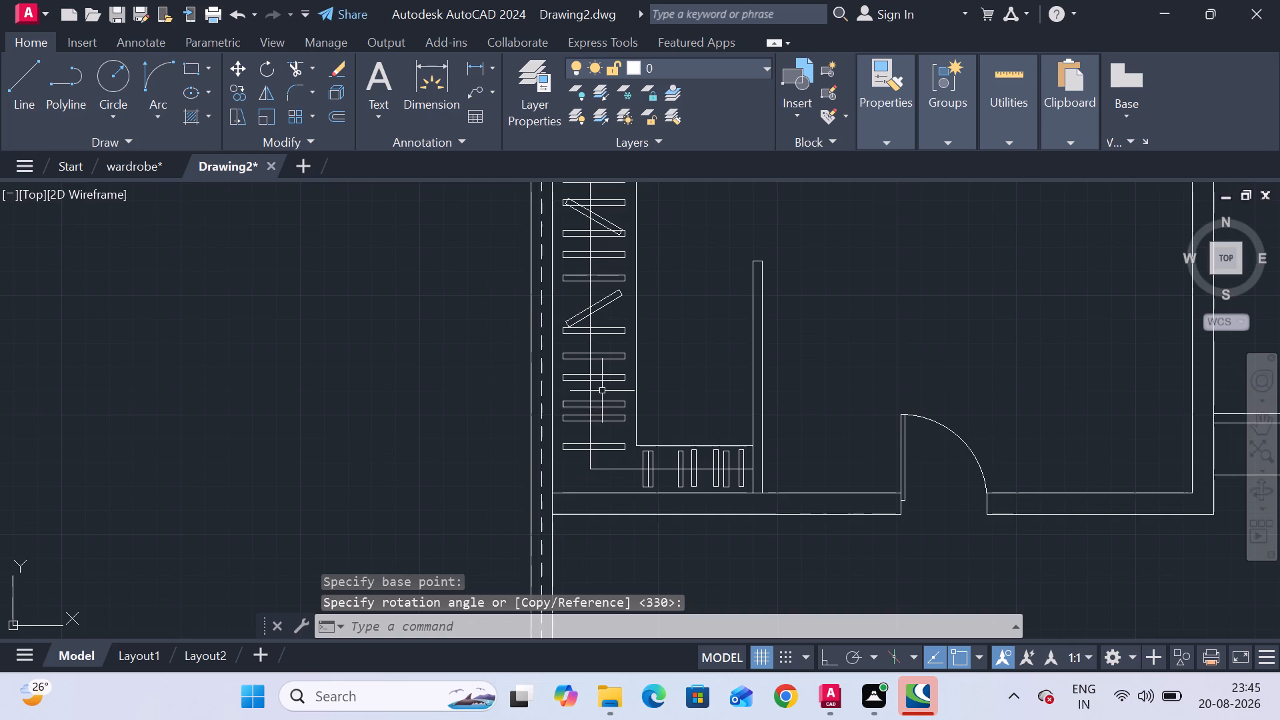
{"action": "scroll", "coordinate": [605, 369], "scroll_direction": "up", "scroll_amount": 3}
{"action": "left_click", "coordinate": [595, 387]}
{"action": "right_click", "coordinate": [595, 387]}
{"action": "key", "text": "Escape"}
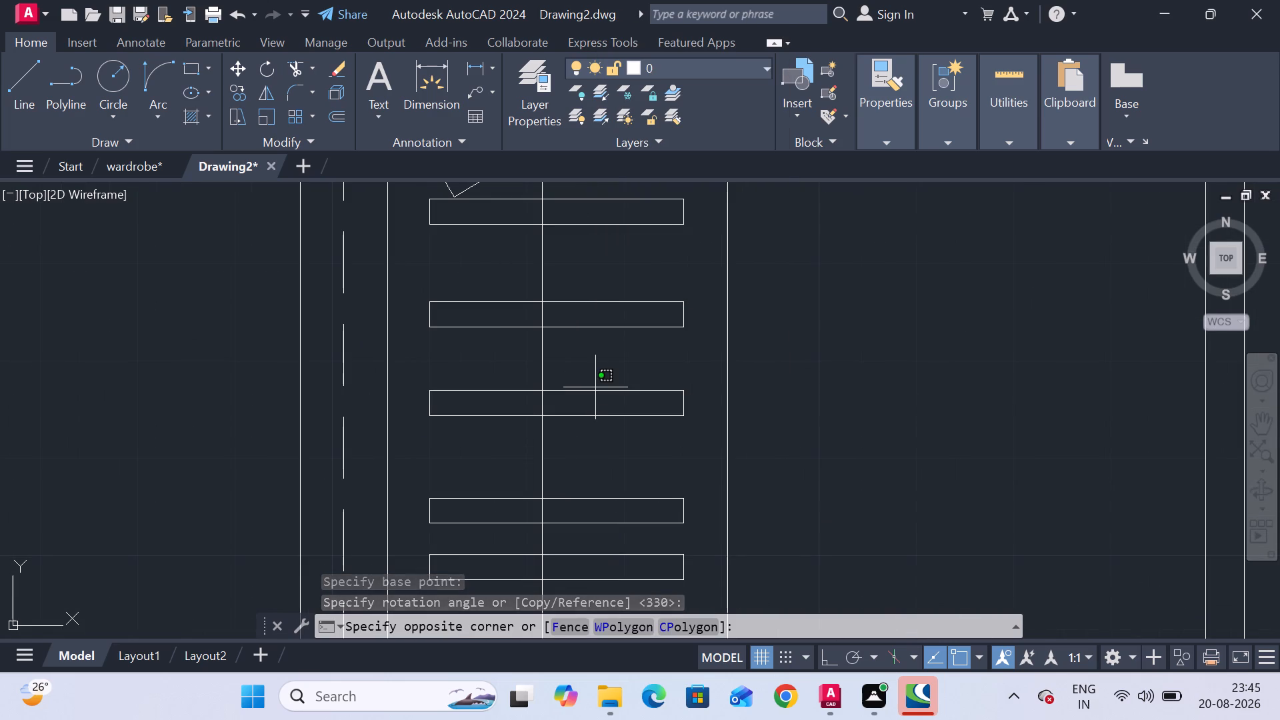
{"action": "left_click", "coordinate": [595, 391]}
{"action": "right_click", "coordinate": [595, 391]}
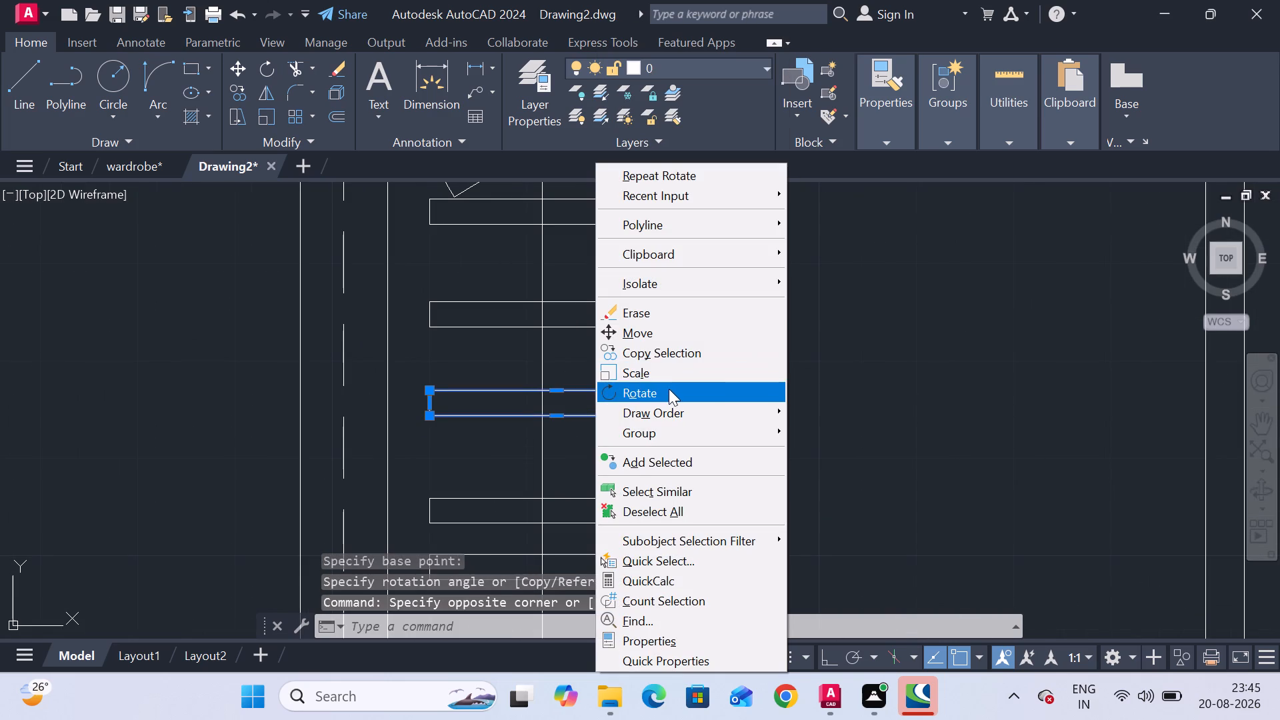
{"action": "left_click", "coordinate": [669, 389]}
{"action": "left_click", "coordinate": [559, 399]}
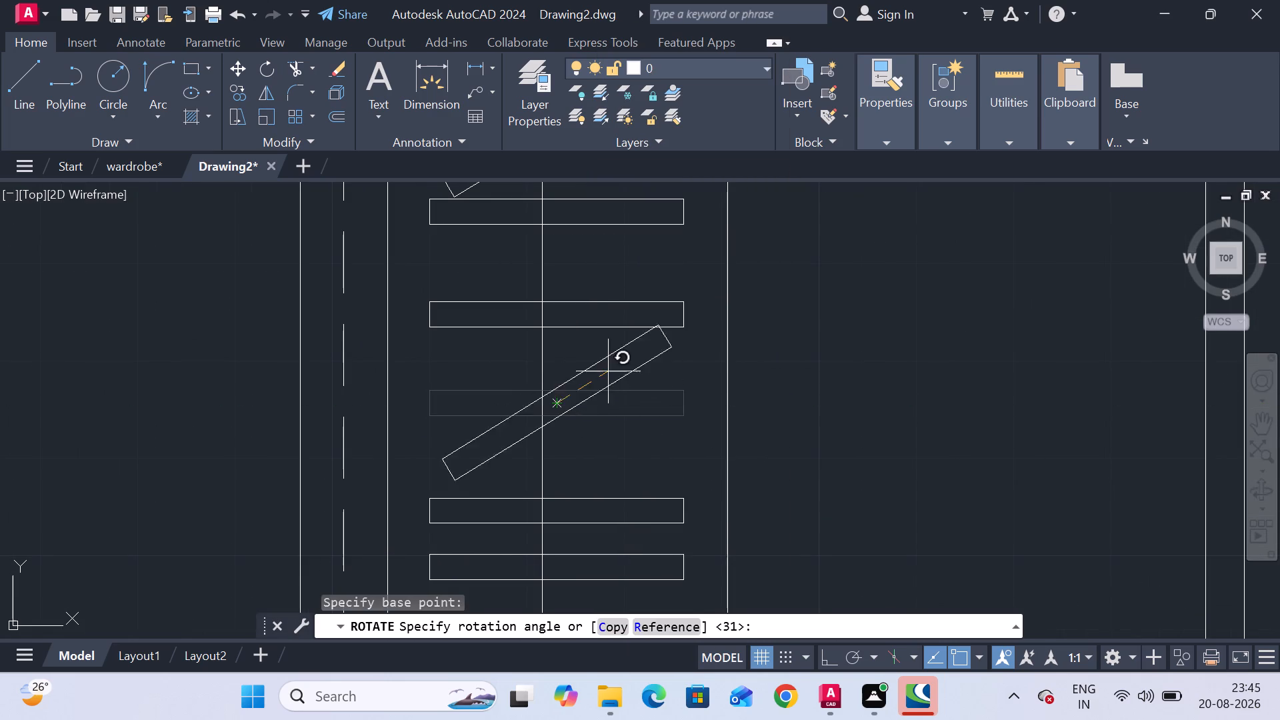
{"action": "left_click", "coordinate": [609, 462]}
Rotate the lowest horizontal rectangle, just above the line's corner, about 24° clockwise (336°) around its centre.
{"action": "scroll", "coordinate": [609, 461], "scroll_direction": "down", "scroll_amount": 3}
{"action": "scroll", "coordinate": [743, 458], "scroll_direction": "down", "scroll_amount": 1}
{"action": "middle_click_drag", "start_coordinate": [743, 458], "coordinate": [623, 436]}
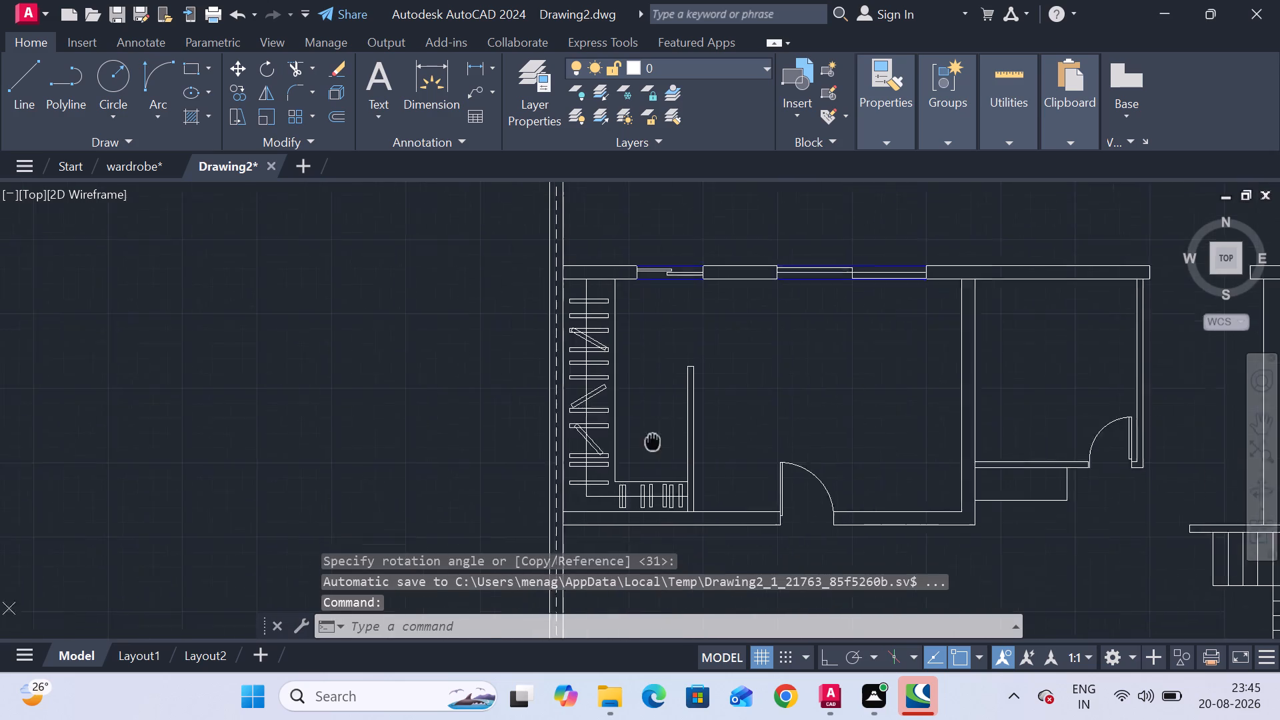
{"action": "middle_click_drag", "start_coordinate": [623, 436], "coordinate": [607, 433]}
{"action": "scroll", "coordinate": [534, 474], "scroll_direction": "up", "scroll_amount": 2}
{"action": "left_click", "coordinate": [529, 463]}
{"action": "right_click", "coordinate": [529, 463]}
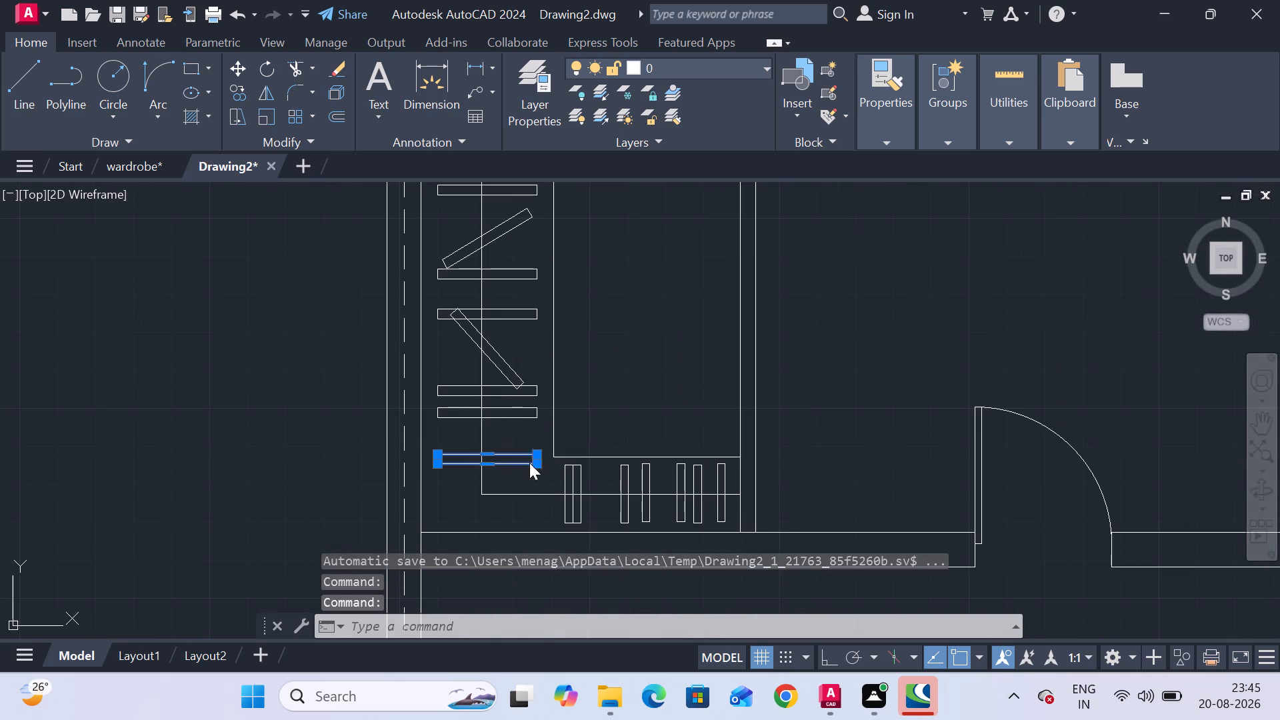
{"action": "left_click", "coordinate": [615, 391]}
{"action": "scroll", "coordinate": [484, 463], "scroll_direction": "up", "scroll_amount": 2}
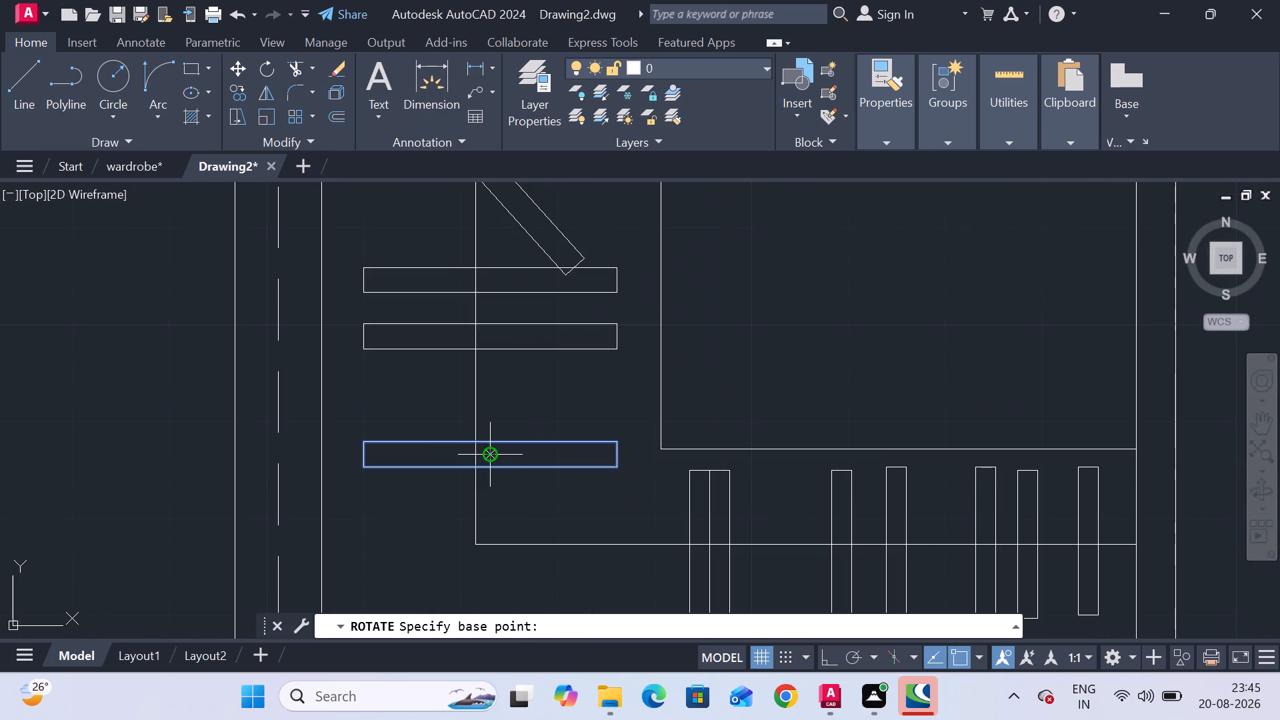
{"action": "left_click", "coordinate": [487, 450]}
{"action": "left_click", "coordinate": [518, 476]}
Rotate the fourth vertical rectangle from the short partition counterclockwise around its centre, so its top leans away from the partition.
{"action": "scroll", "coordinate": [603, 483], "scroll_direction": "down", "scroll_amount": 3}
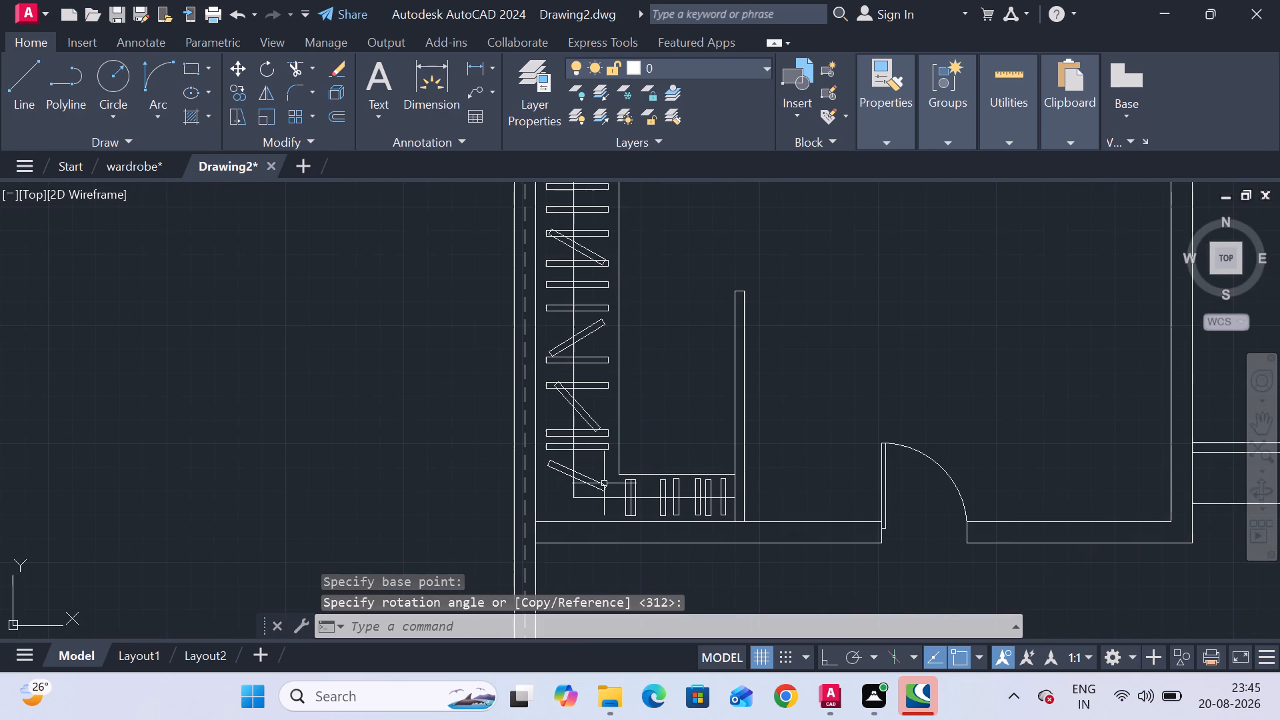
{"action": "scroll", "coordinate": [683, 488], "scroll_direction": "up", "scroll_amount": 3}
{"action": "left_click", "coordinate": [667, 500]}
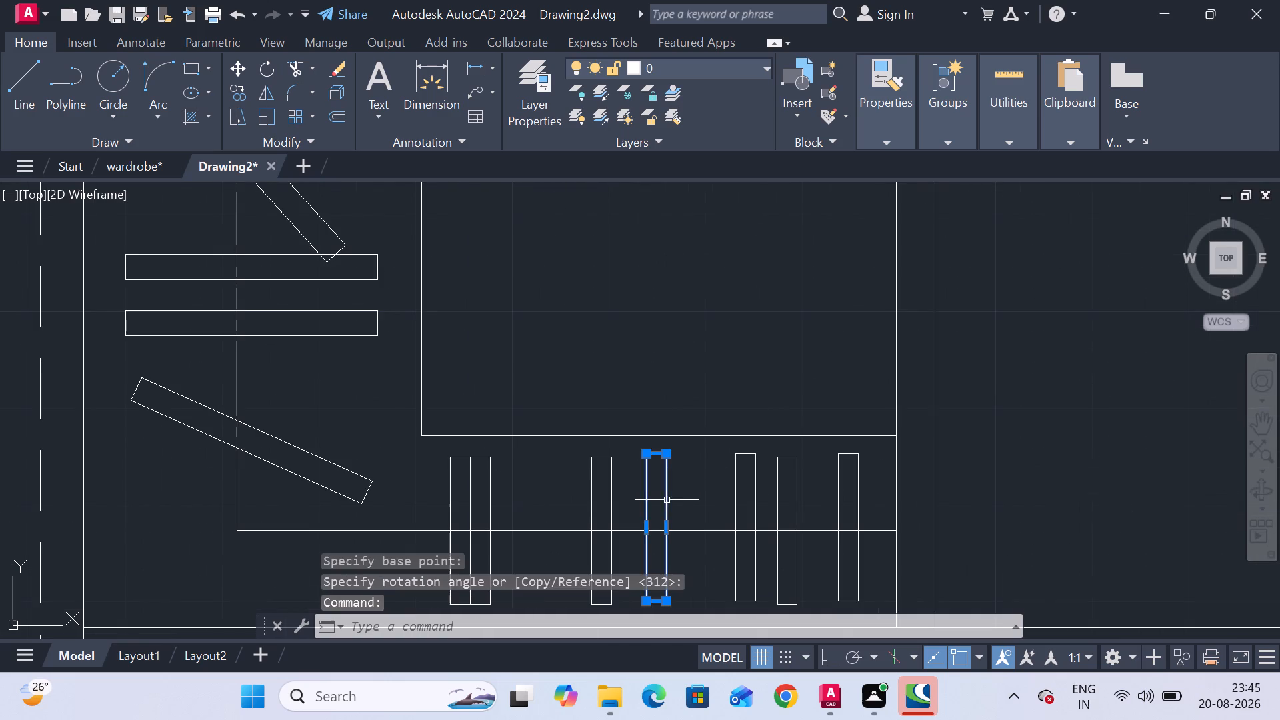
{"action": "middle_click_drag", "start_coordinate": [670, 499], "coordinate": [686, 401]}
{"action": "right_click", "coordinate": [687, 409]}
{"action": "left_click", "coordinate": [749, 397]}
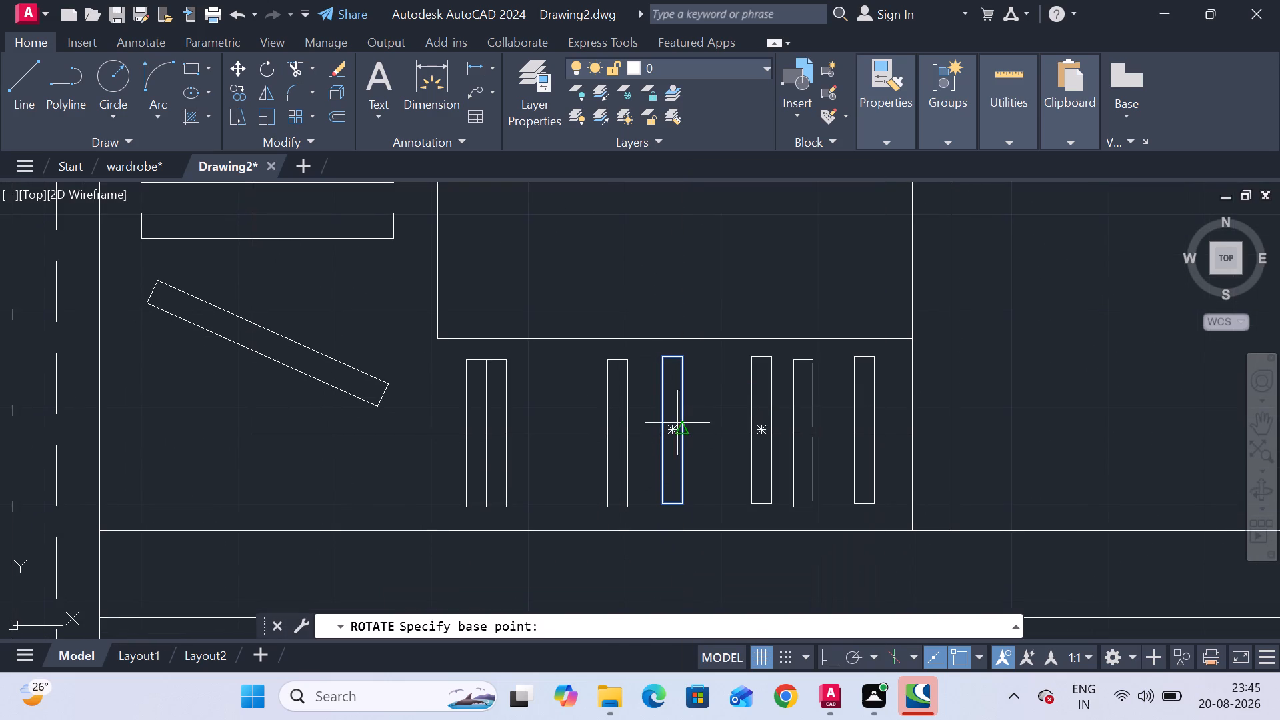
{"action": "left_click", "coordinate": [674, 427]}
{"action": "left_click", "coordinate": [706, 410]}
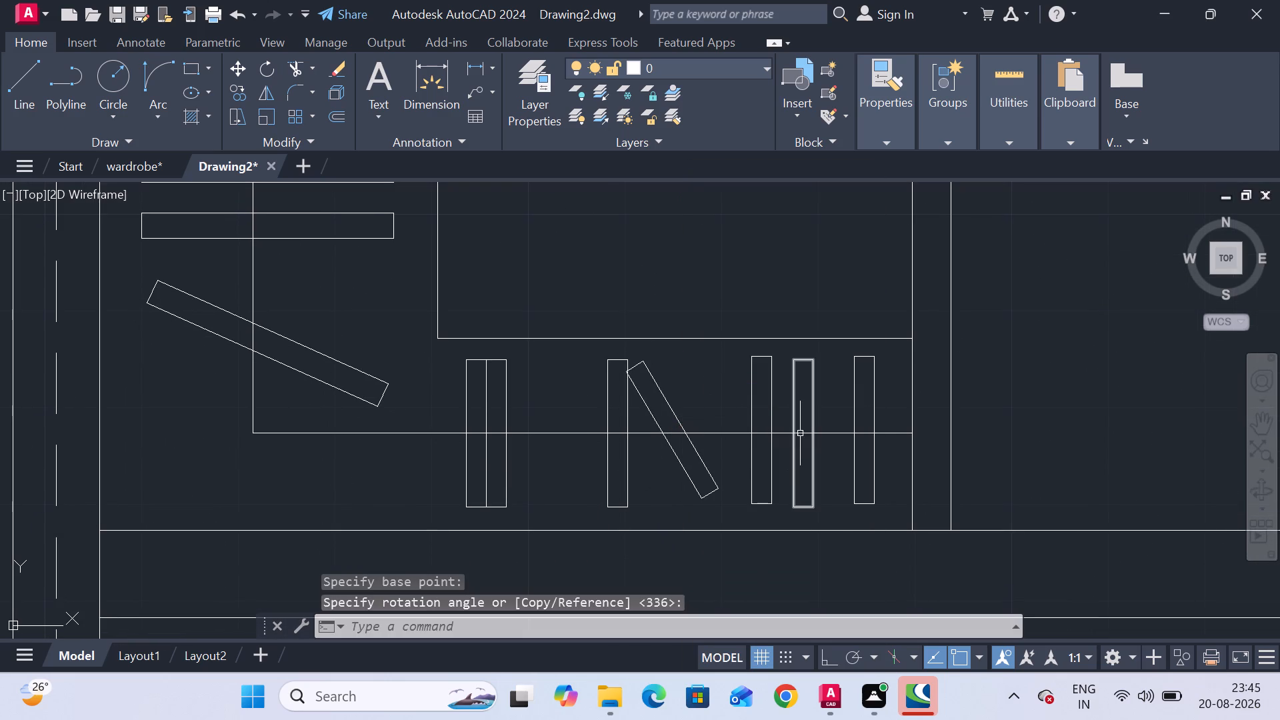
Rotate the second vertical rectangle from the short partition clockwise around its centre, so its top leans slightly towards the partition.
{"action": "left_click", "coordinate": [817, 419]}
{"action": "right_click", "coordinate": [817, 419]}
{"action": "key", "text": "Escape"}
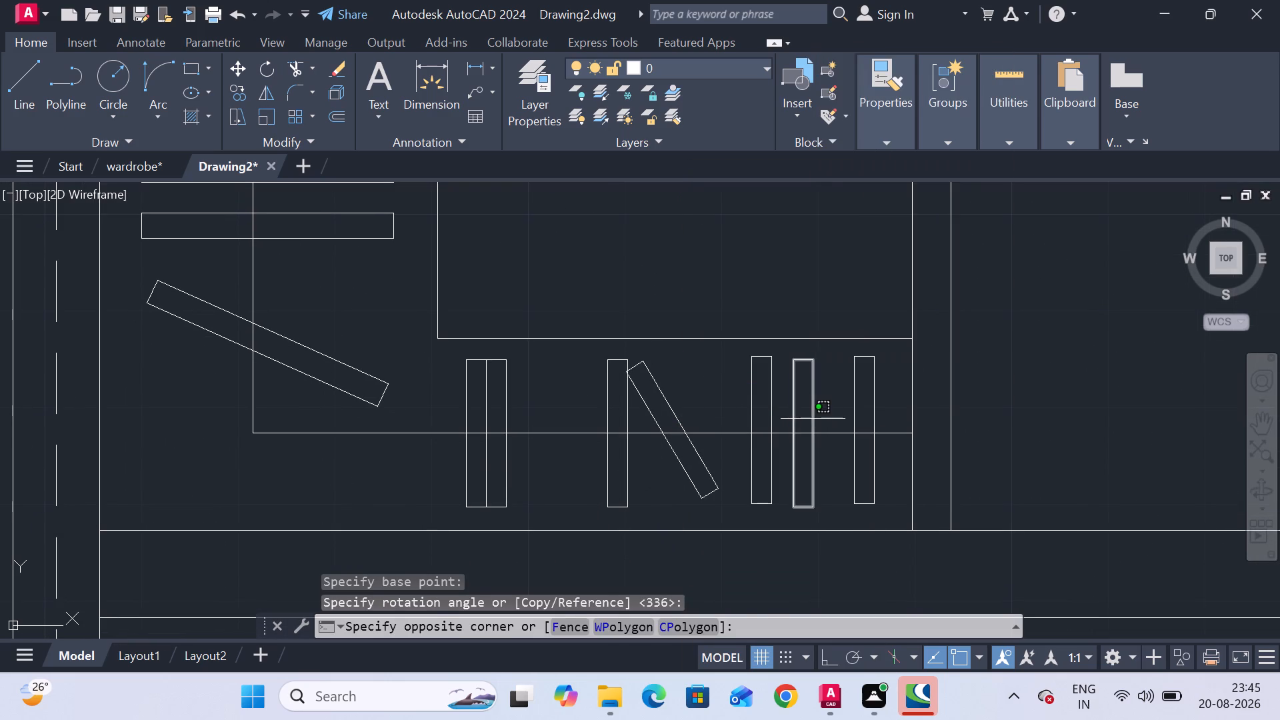
{"action": "left_click", "coordinate": [813, 419]}
{"action": "right_click", "coordinate": [813, 419]}
{"action": "left_click", "coordinate": [857, 391]}
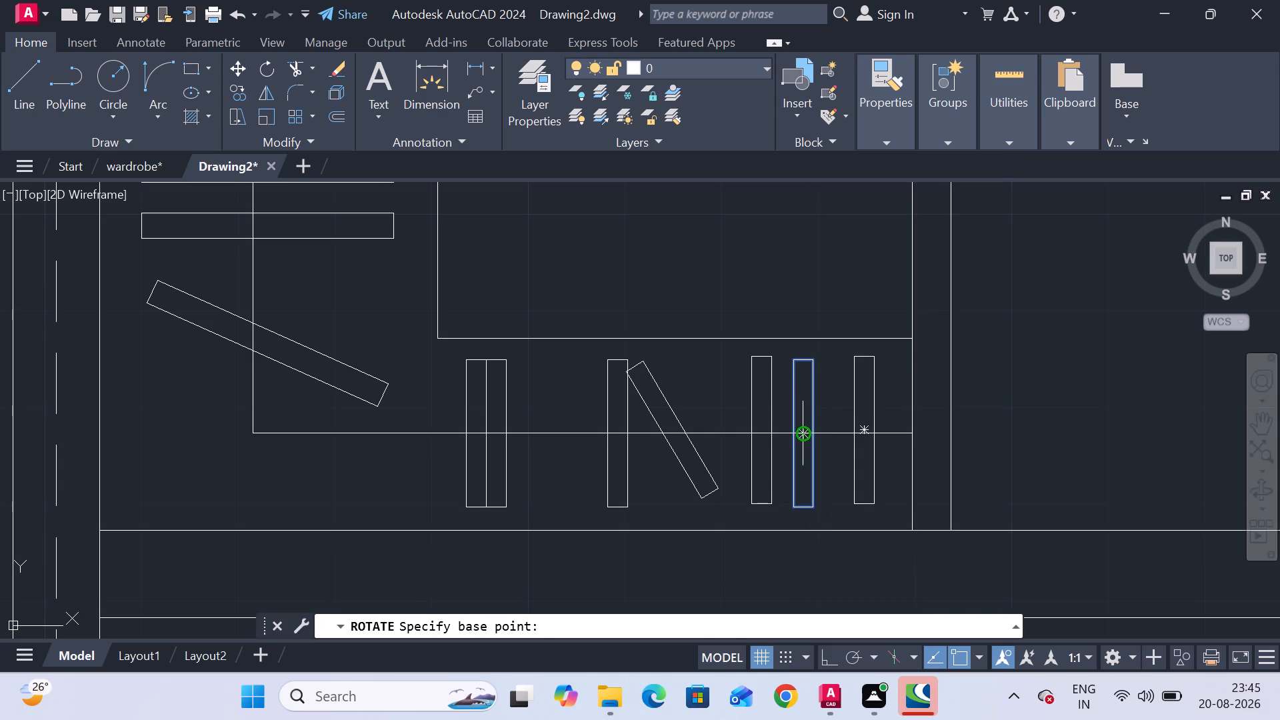
{"action": "left_click", "coordinate": [805, 433]}
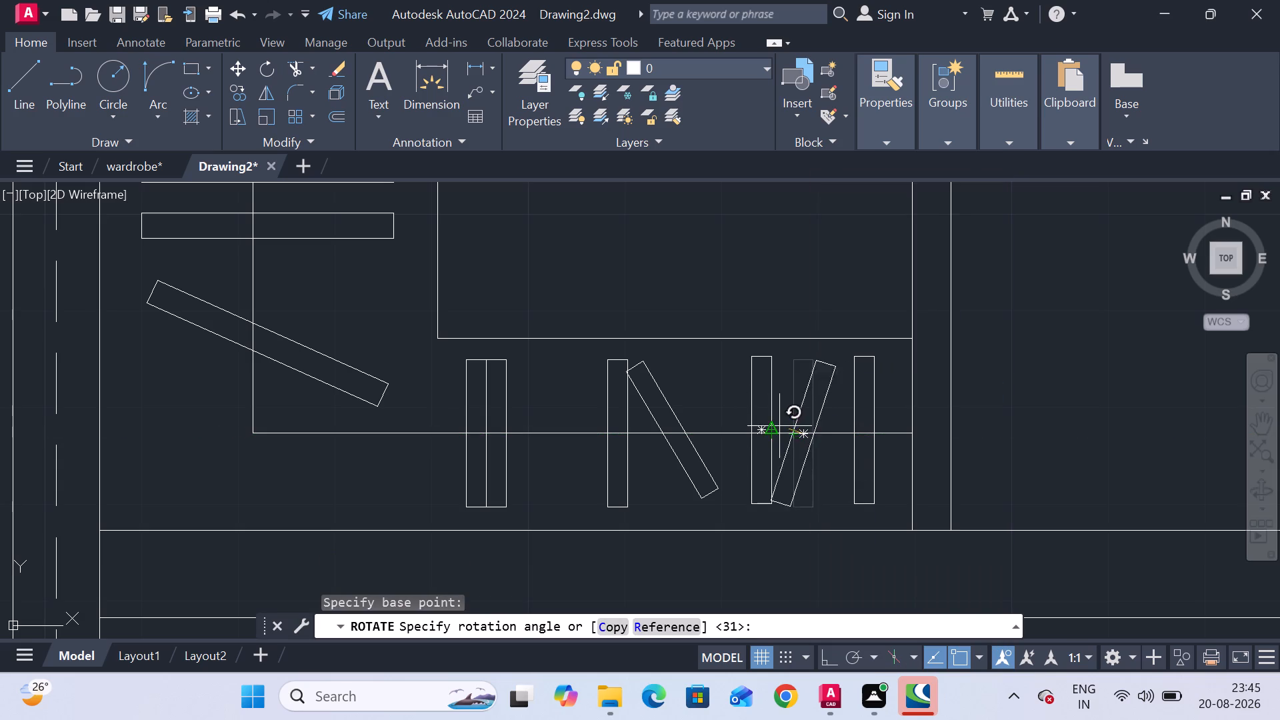
{"action": "left_click", "coordinate": [779, 422]}
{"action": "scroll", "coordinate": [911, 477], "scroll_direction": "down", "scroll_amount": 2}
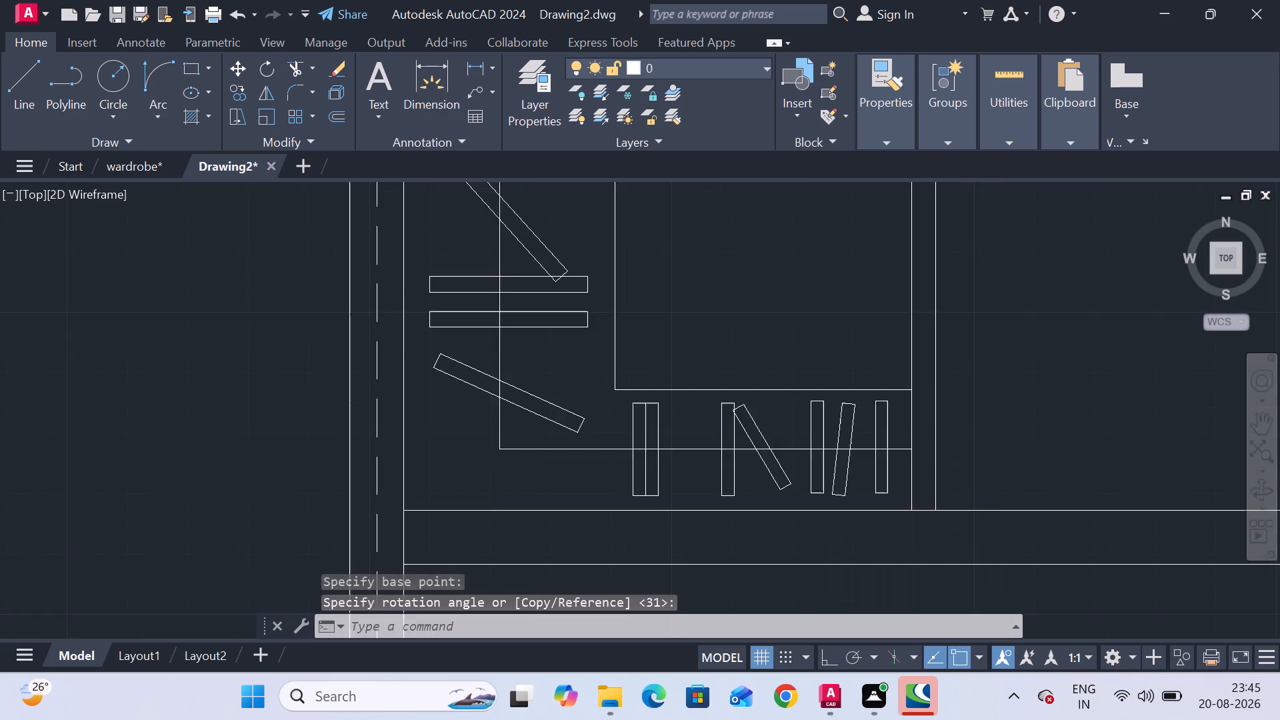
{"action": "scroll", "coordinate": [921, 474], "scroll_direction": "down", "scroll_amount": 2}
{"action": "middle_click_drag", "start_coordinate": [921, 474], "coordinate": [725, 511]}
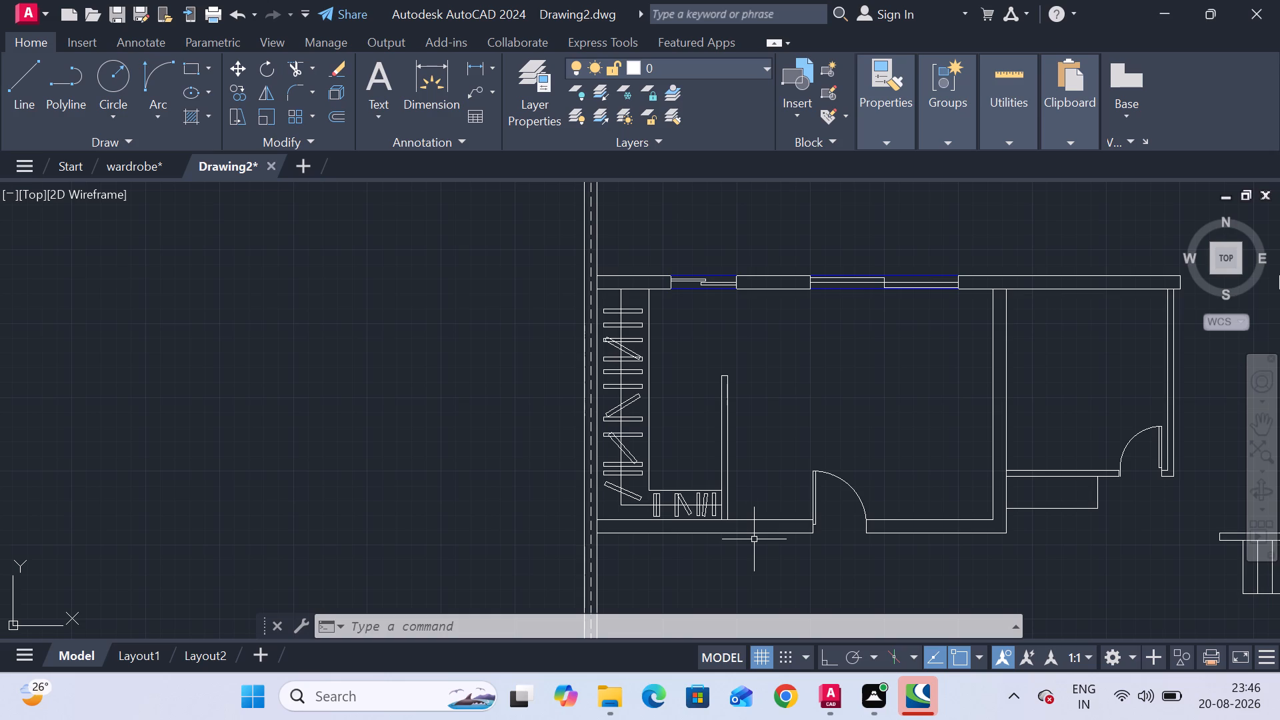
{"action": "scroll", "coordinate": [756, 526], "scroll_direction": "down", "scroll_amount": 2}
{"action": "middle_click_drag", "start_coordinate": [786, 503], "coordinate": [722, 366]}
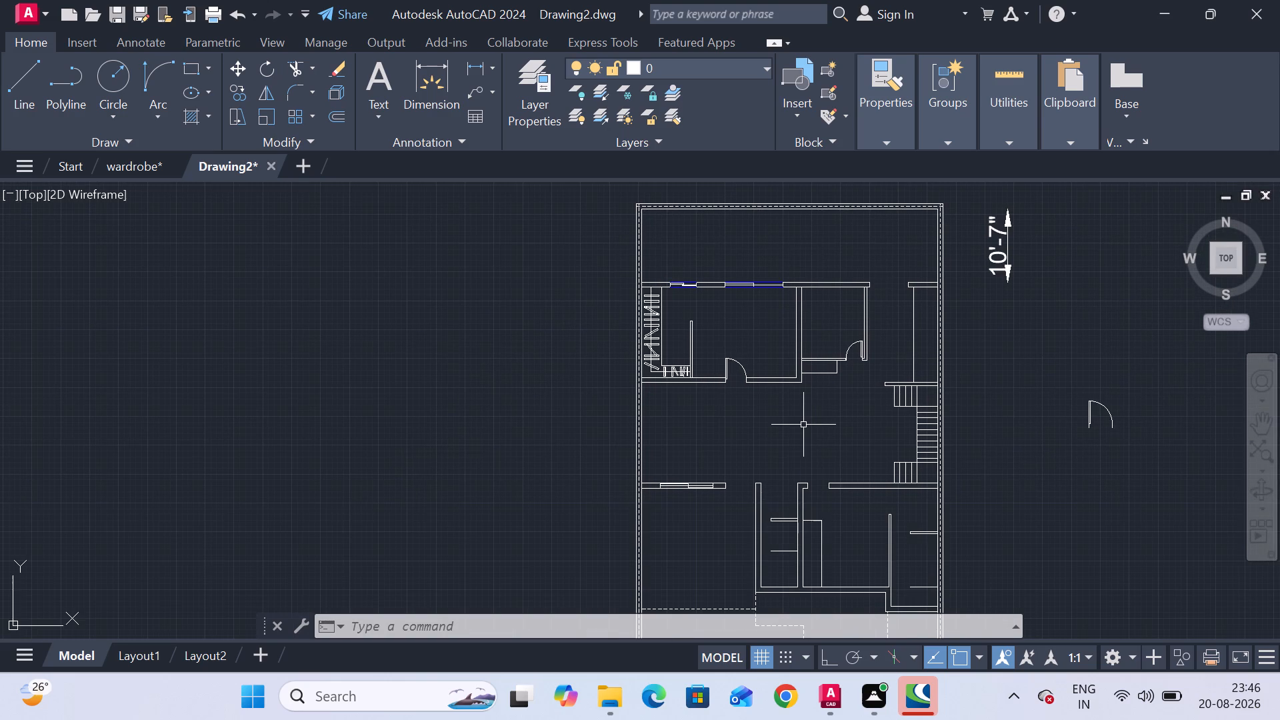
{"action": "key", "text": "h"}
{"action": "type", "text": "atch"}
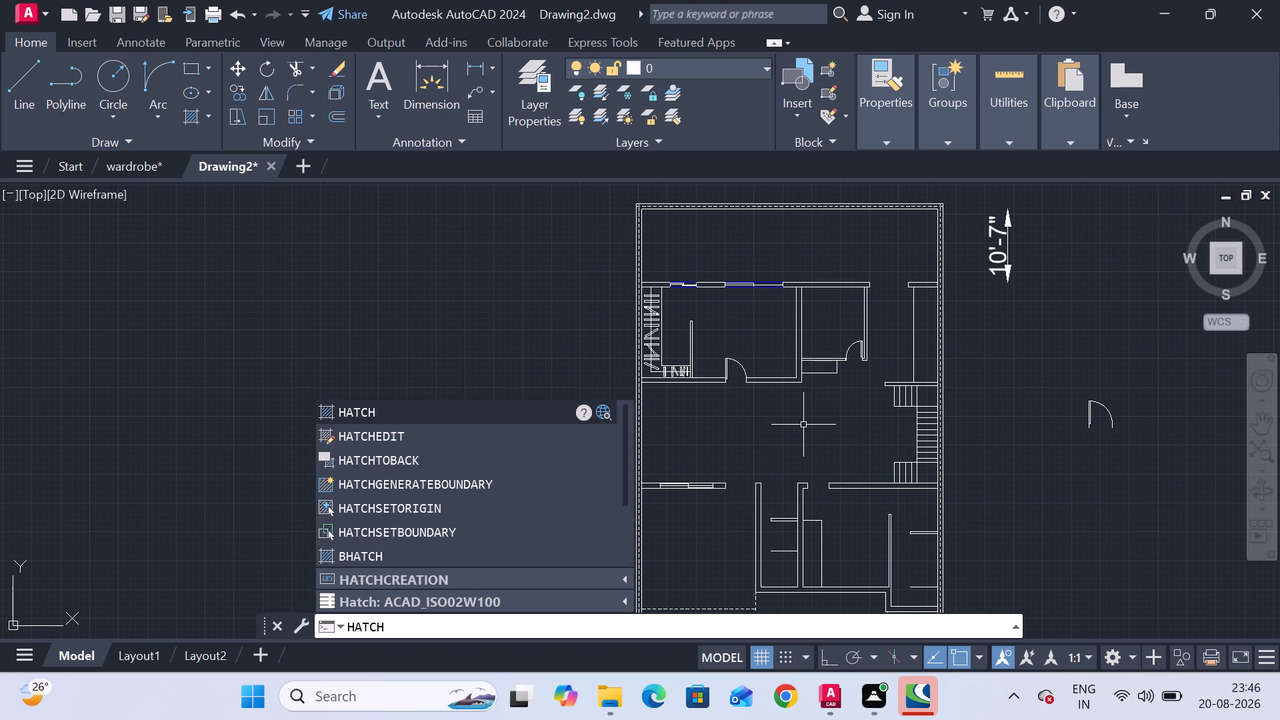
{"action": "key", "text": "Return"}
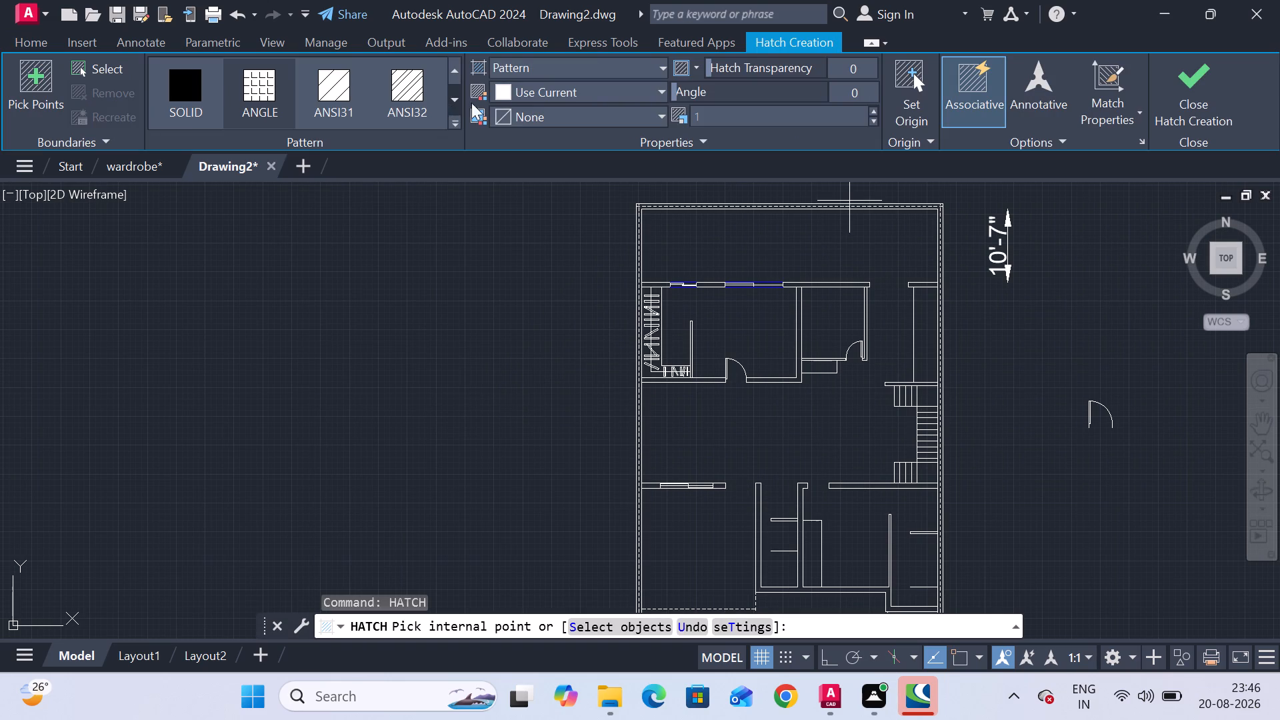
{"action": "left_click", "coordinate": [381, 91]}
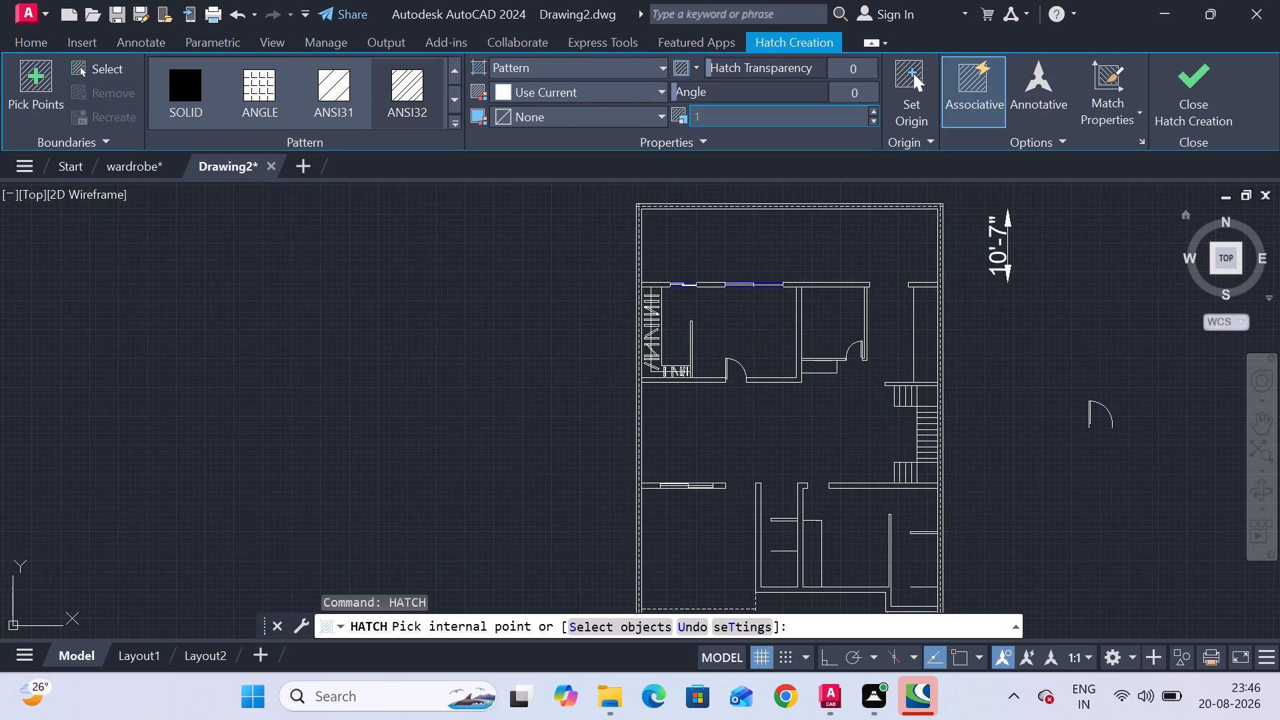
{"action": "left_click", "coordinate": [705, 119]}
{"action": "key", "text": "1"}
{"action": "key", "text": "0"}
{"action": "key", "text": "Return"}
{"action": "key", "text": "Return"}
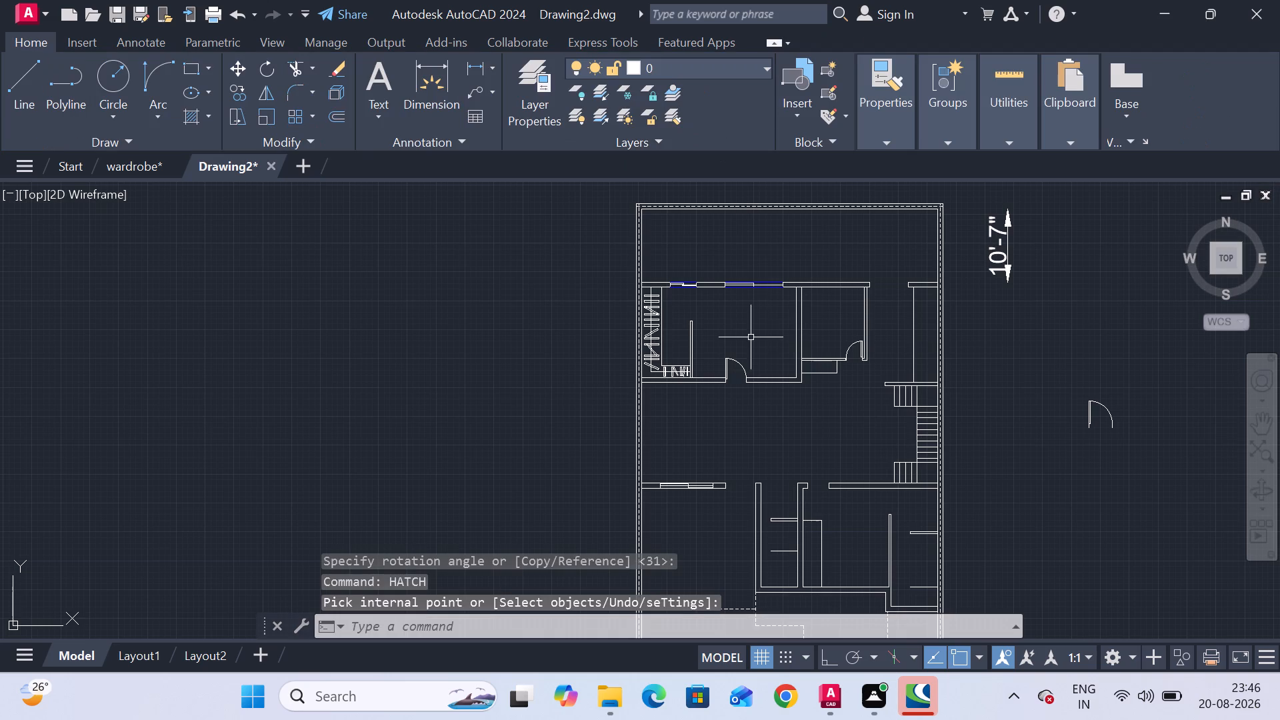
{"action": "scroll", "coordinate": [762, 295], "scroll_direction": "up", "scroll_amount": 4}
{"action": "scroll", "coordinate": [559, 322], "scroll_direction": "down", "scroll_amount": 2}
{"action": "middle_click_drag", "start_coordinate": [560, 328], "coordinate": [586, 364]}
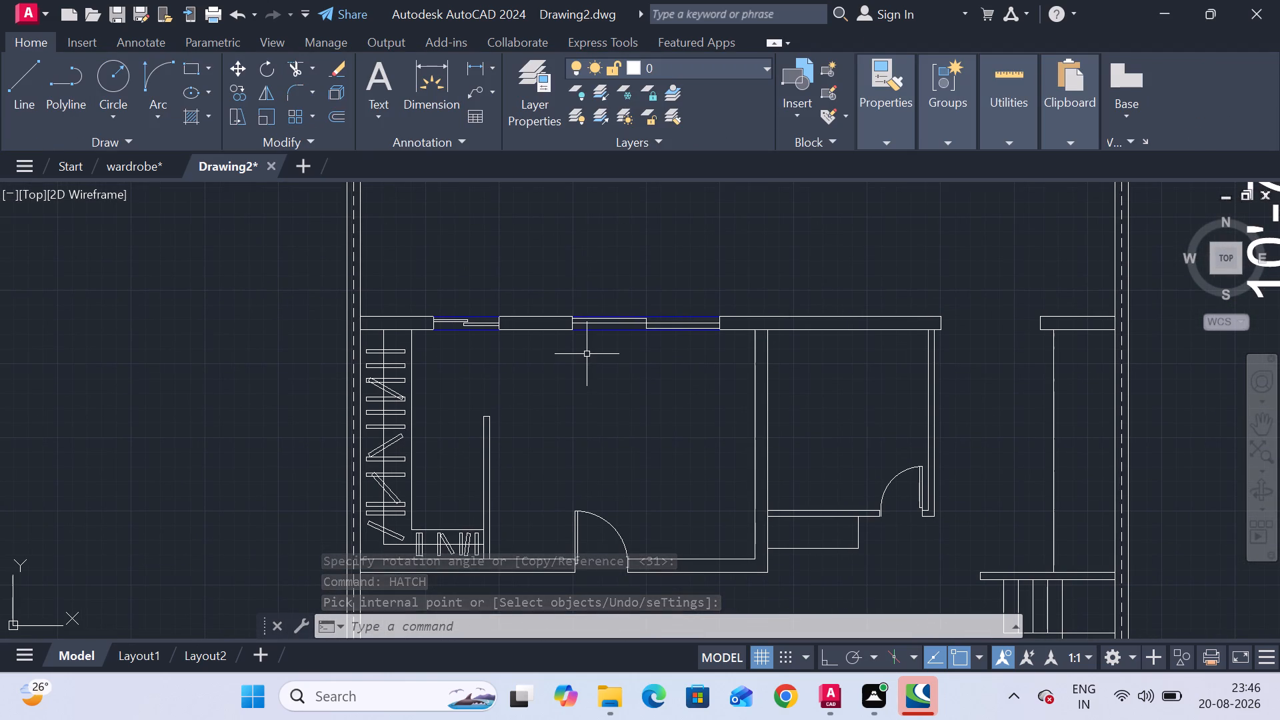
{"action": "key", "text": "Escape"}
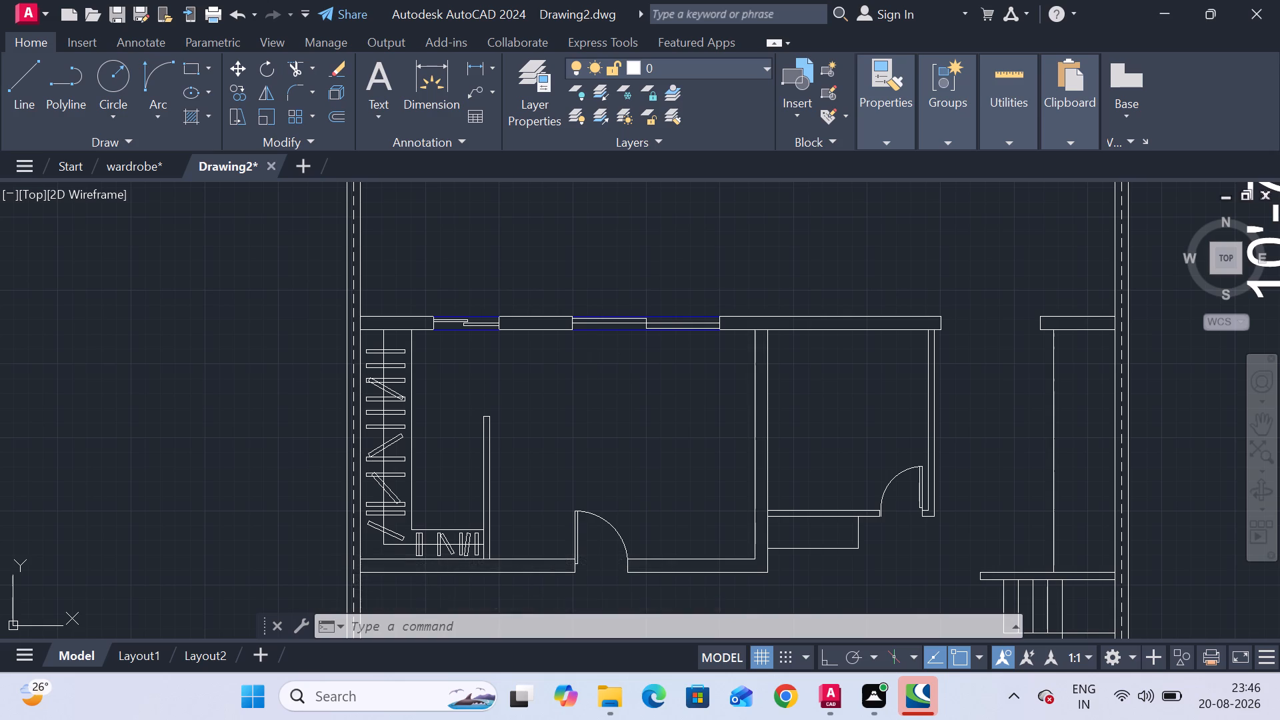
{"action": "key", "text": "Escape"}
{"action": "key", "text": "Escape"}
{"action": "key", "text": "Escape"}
Flip the spare door block outside the plan vertically, so its leaf swings downward.
{"action": "middle_click_drag", "start_coordinate": [629, 417], "coordinate": [631, 333]}
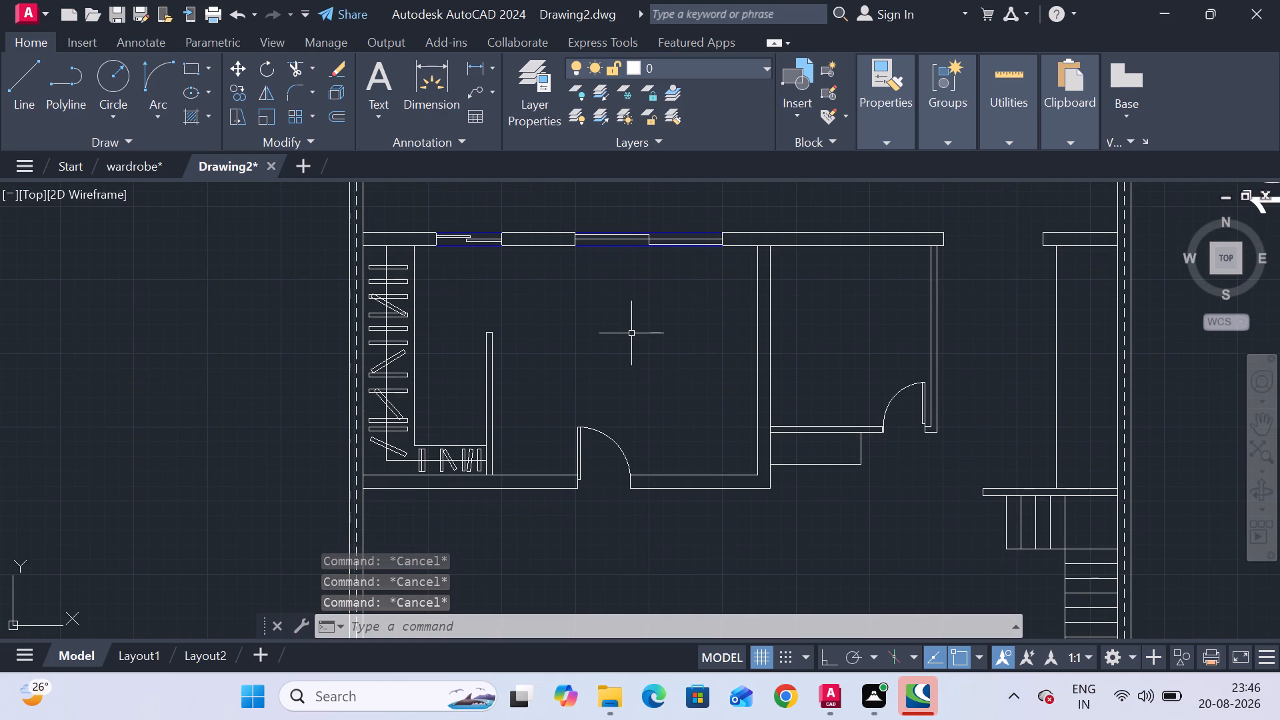
{"action": "scroll", "coordinate": [898, 377], "scroll_direction": "down", "scroll_amount": 1}
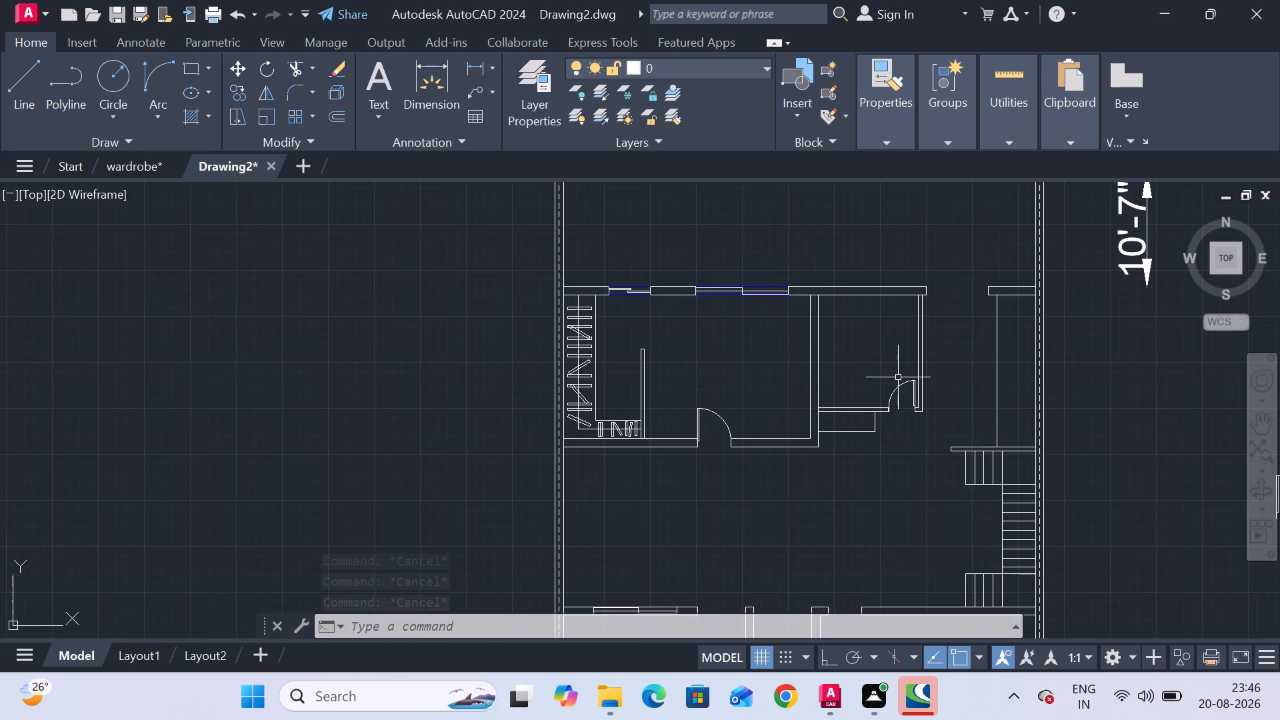
{"action": "middle_click_drag", "start_coordinate": [898, 377], "coordinate": [417, 359]}
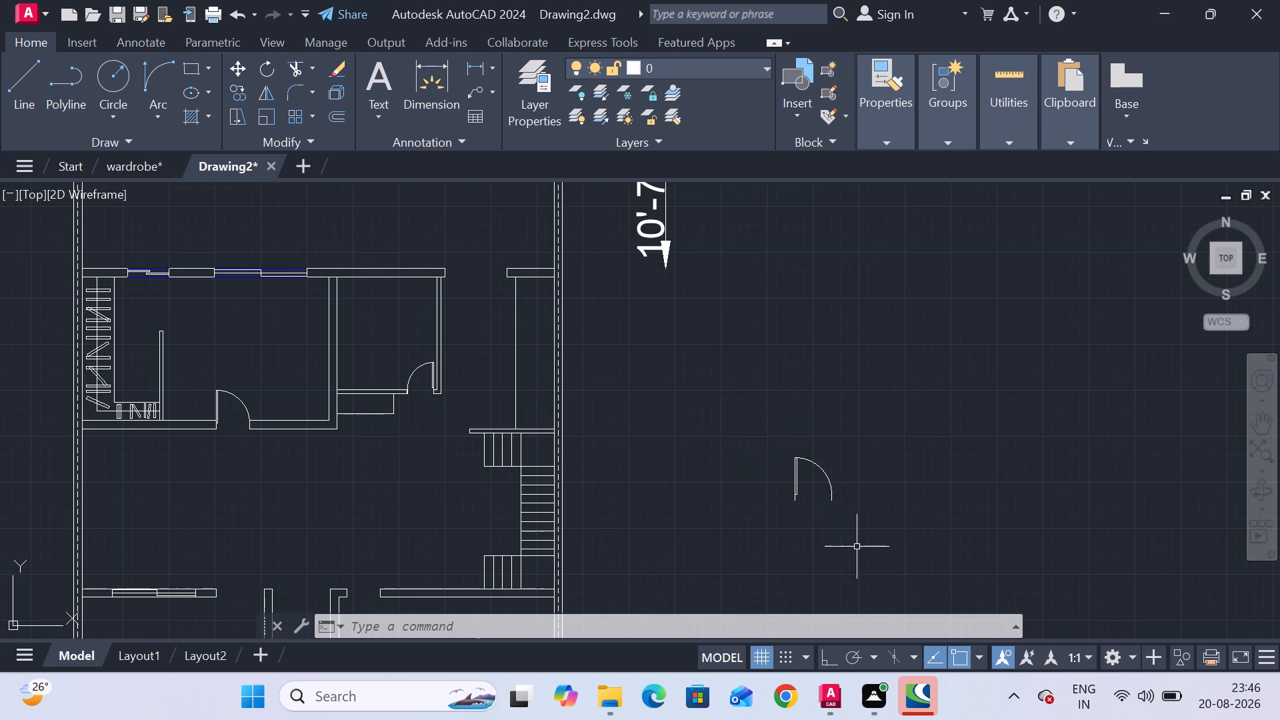
{"action": "left_click", "coordinate": [867, 547]}
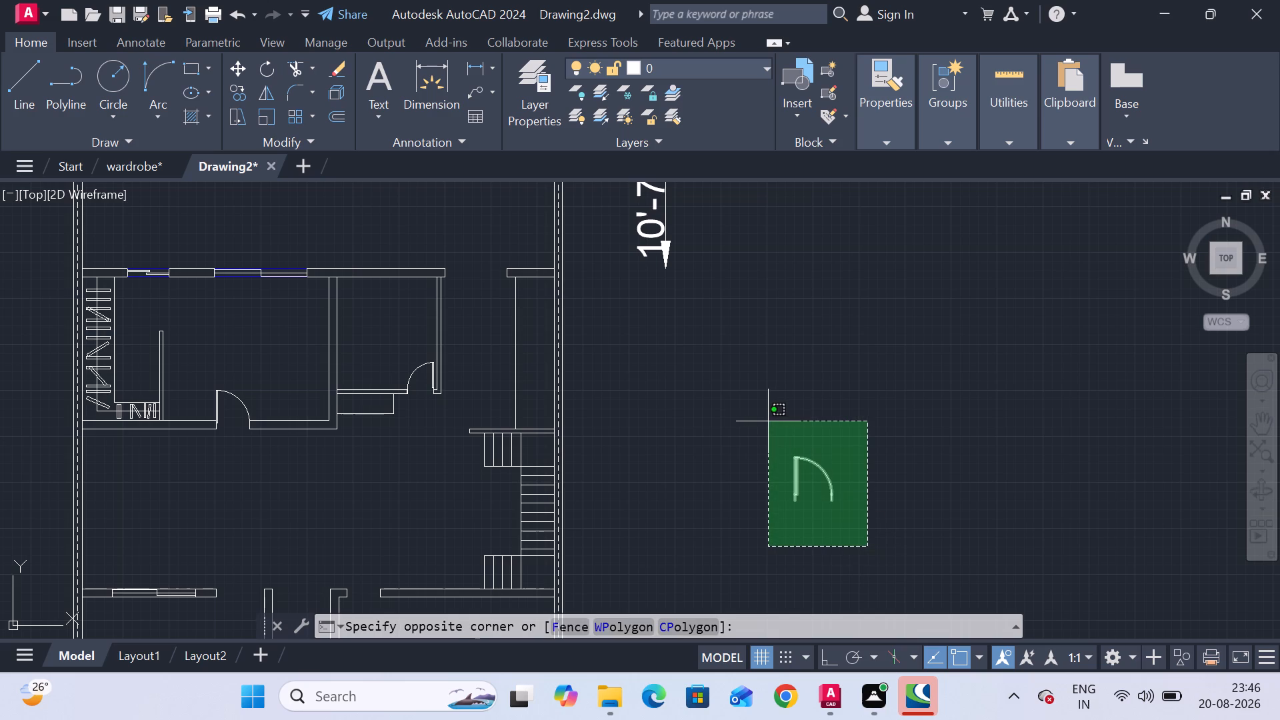
{"action": "left_click", "coordinate": [768, 421]}
{"action": "scroll", "coordinate": [807, 481], "scroll_direction": "up", "scroll_amount": 3}
{"action": "middle_click_drag", "start_coordinate": [806, 516], "coordinate": [806, 447]}
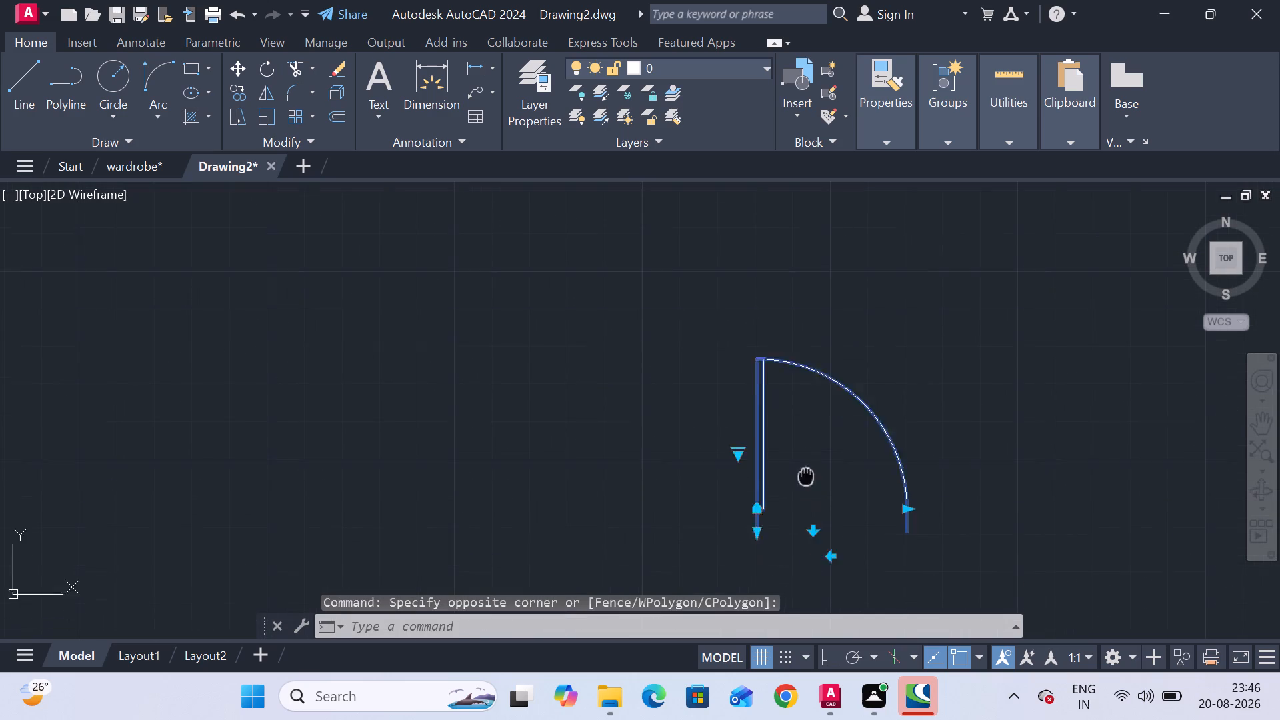
{"action": "middle_click_drag", "start_coordinate": [806, 447], "coordinate": [806, 419]}
{"action": "left_click", "coordinate": [815, 467]}
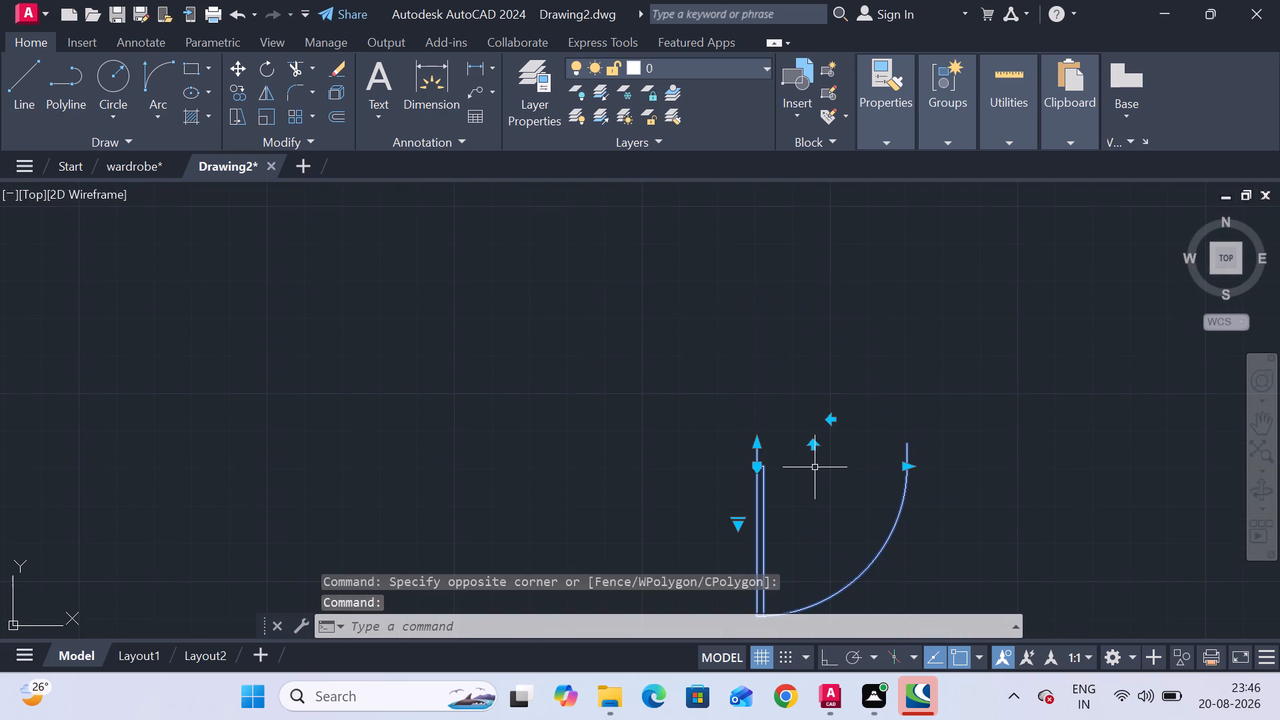
{"action": "scroll", "coordinate": [815, 471], "scroll_direction": "down", "scroll_amount": 3}
{"action": "scroll", "coordinate": [793, 476], "scroll_direction": "up", "scroll_amount": 3}
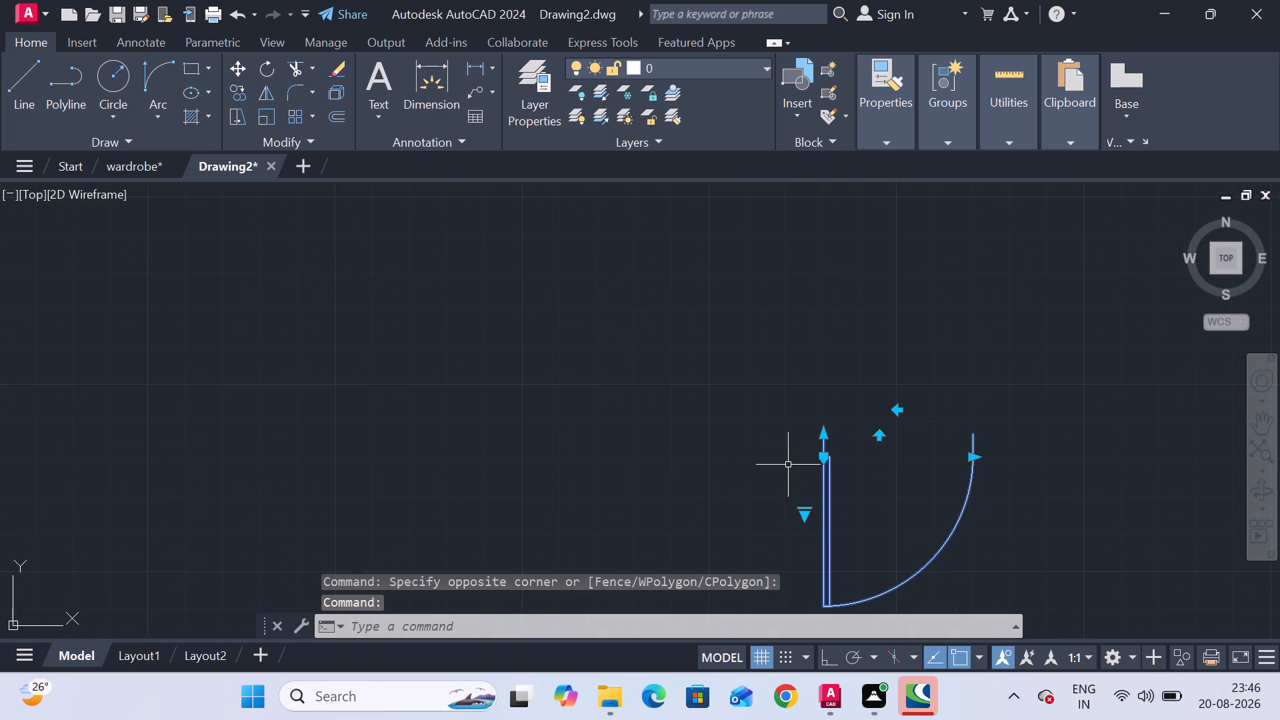
Copy the flipped door by its upper hinge-side corner to the wall's upper corner at the opening in the top wall.
{"action": "right_click", "coordinate": [886, 471]}
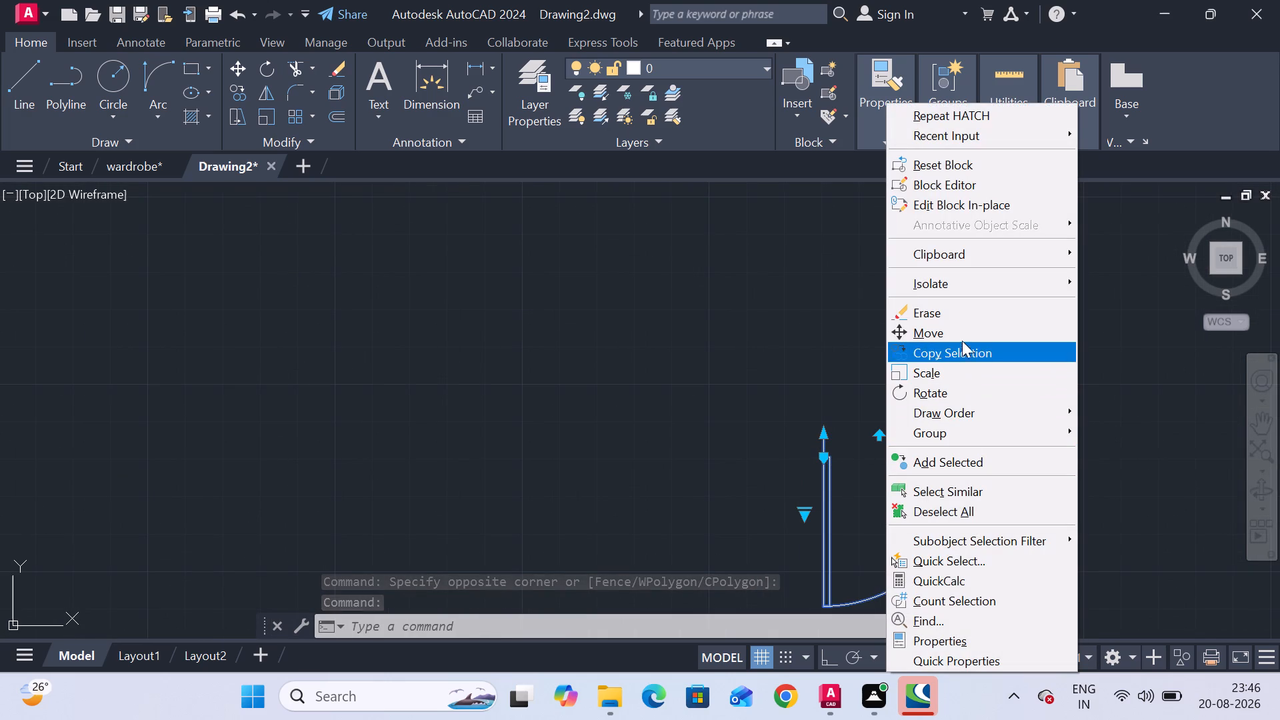
{"action": "left_click", "coordinate": [962, 346]}
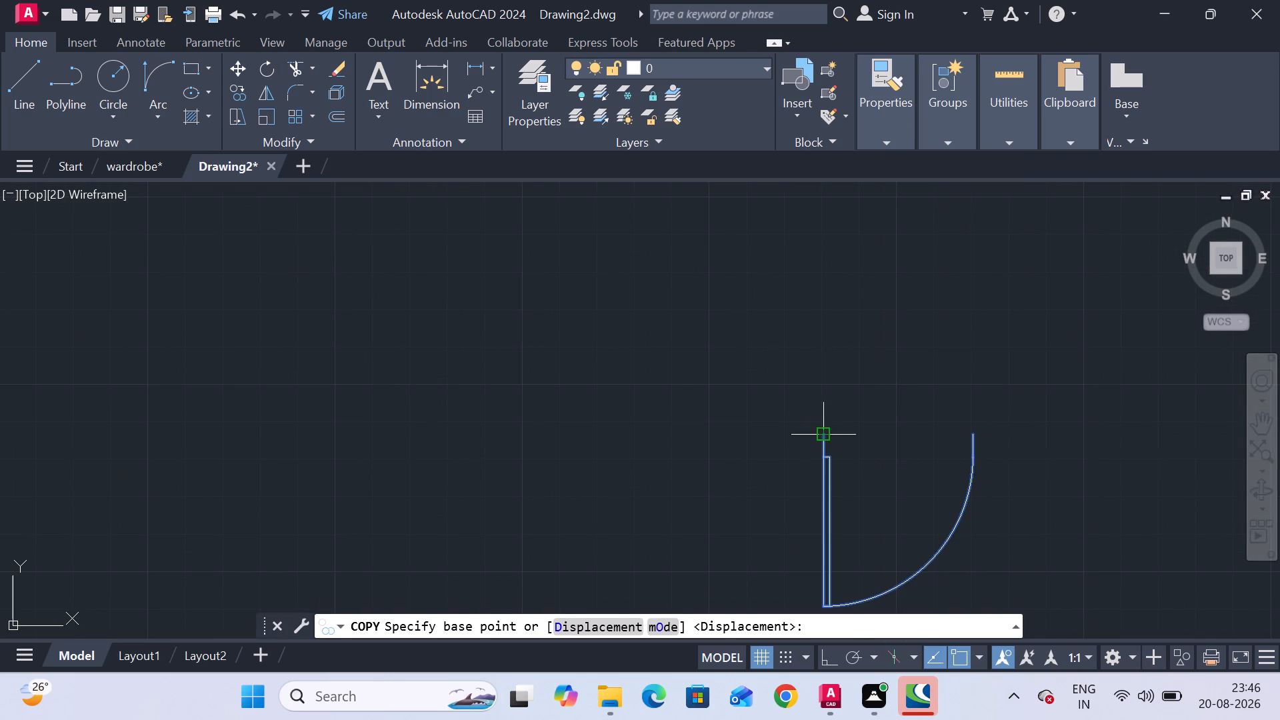
{"action": "left_click", "coordinate": [823, 430]}
{"action": "scroll", "coordinate": [690, 369], "scroll_direction": "down", "scroll_amount": 3}
{"action": "middle_click_drag", "start_coordinate": [690, 369], "coordinate": [919, 533]}
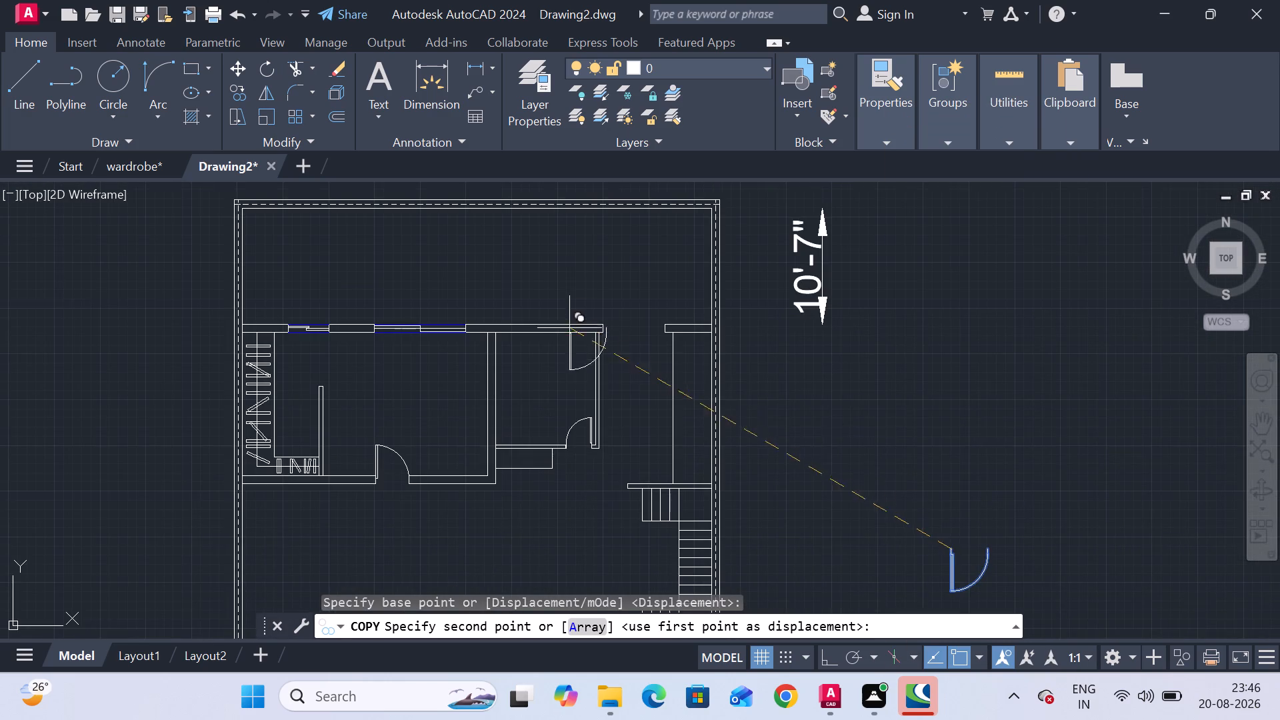
{"action": "scroll", "coordinate": [601, 311], "scroll_direction": "up", "scroll_amount": 4}
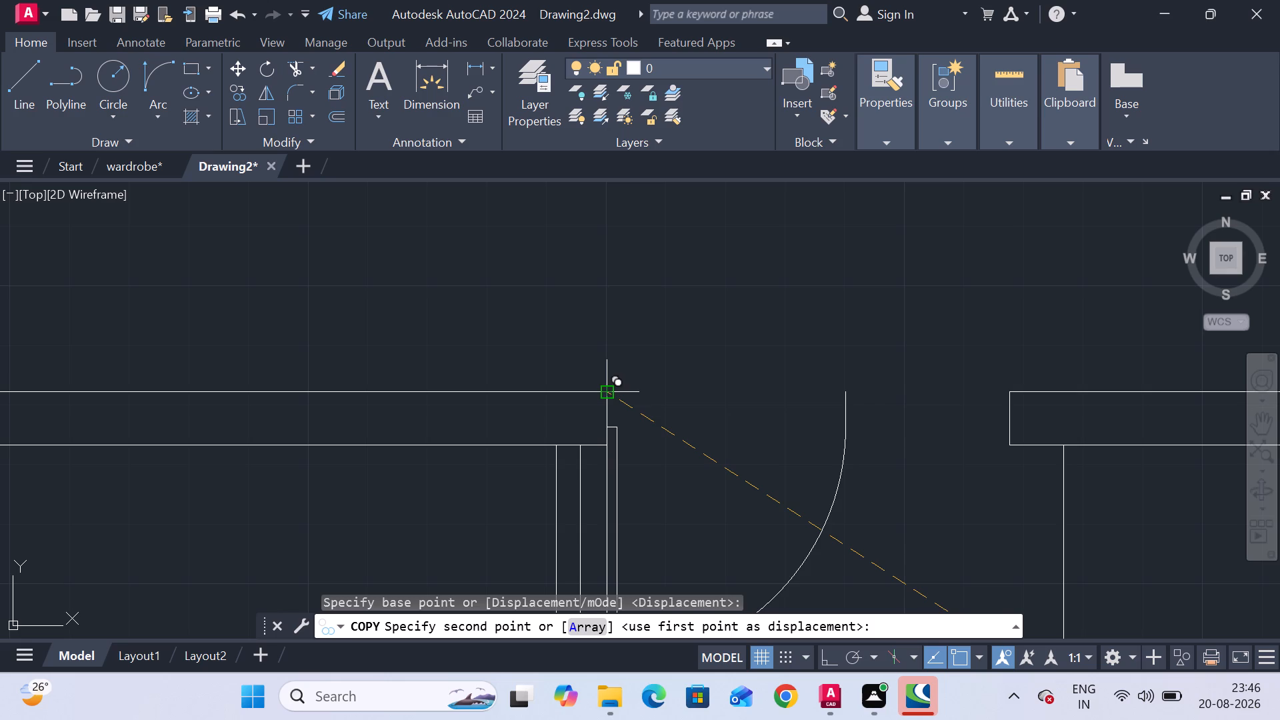
{"action": "left_click", "coordinate": [606, 395]}
{"action": "key", "text": "Escape"}
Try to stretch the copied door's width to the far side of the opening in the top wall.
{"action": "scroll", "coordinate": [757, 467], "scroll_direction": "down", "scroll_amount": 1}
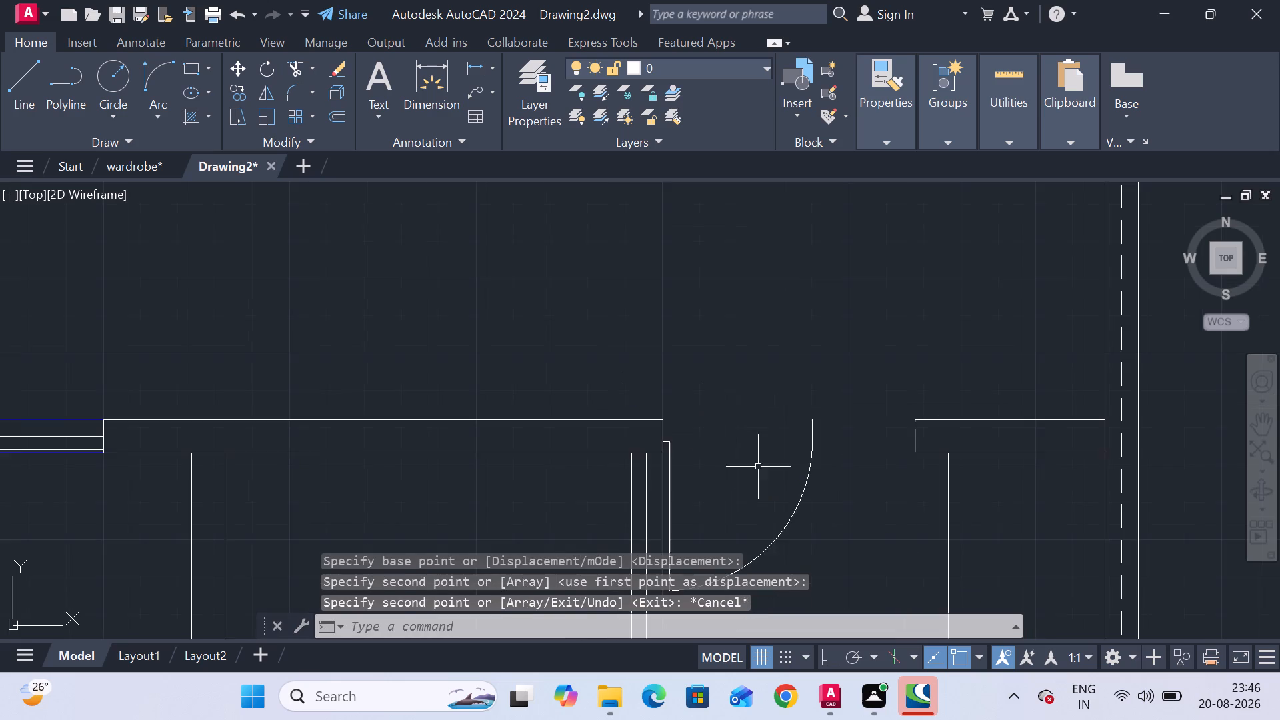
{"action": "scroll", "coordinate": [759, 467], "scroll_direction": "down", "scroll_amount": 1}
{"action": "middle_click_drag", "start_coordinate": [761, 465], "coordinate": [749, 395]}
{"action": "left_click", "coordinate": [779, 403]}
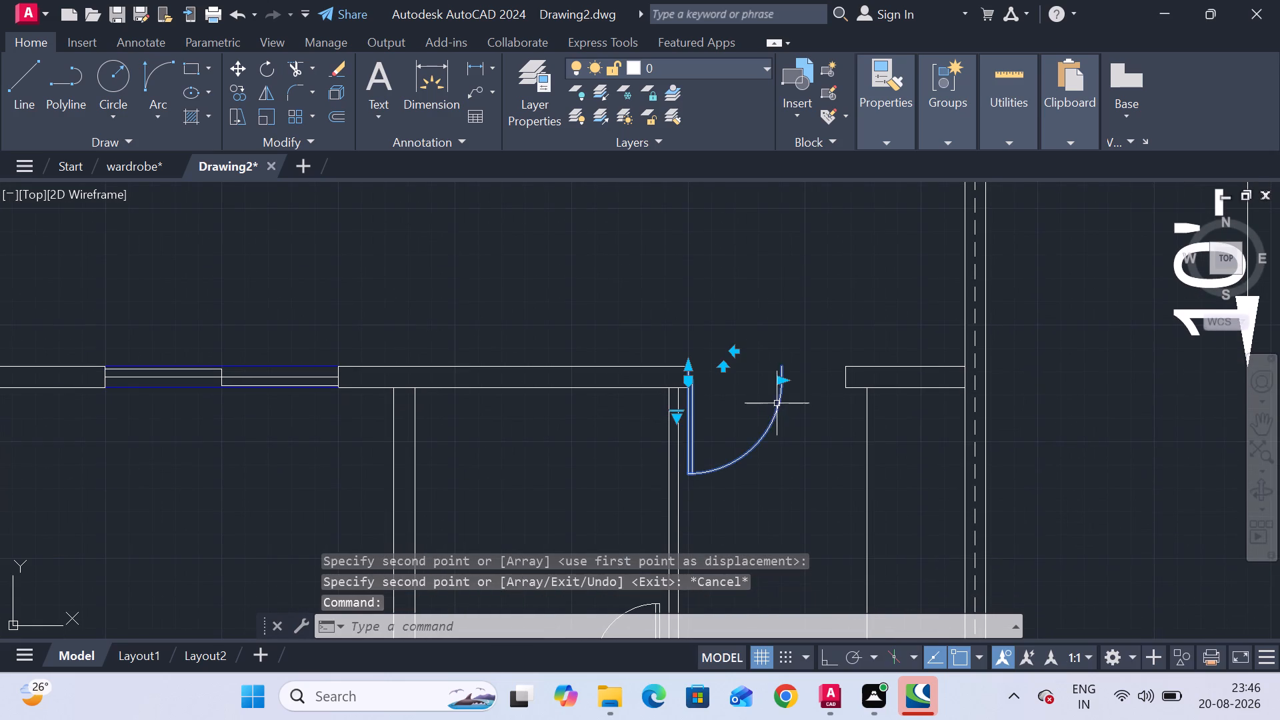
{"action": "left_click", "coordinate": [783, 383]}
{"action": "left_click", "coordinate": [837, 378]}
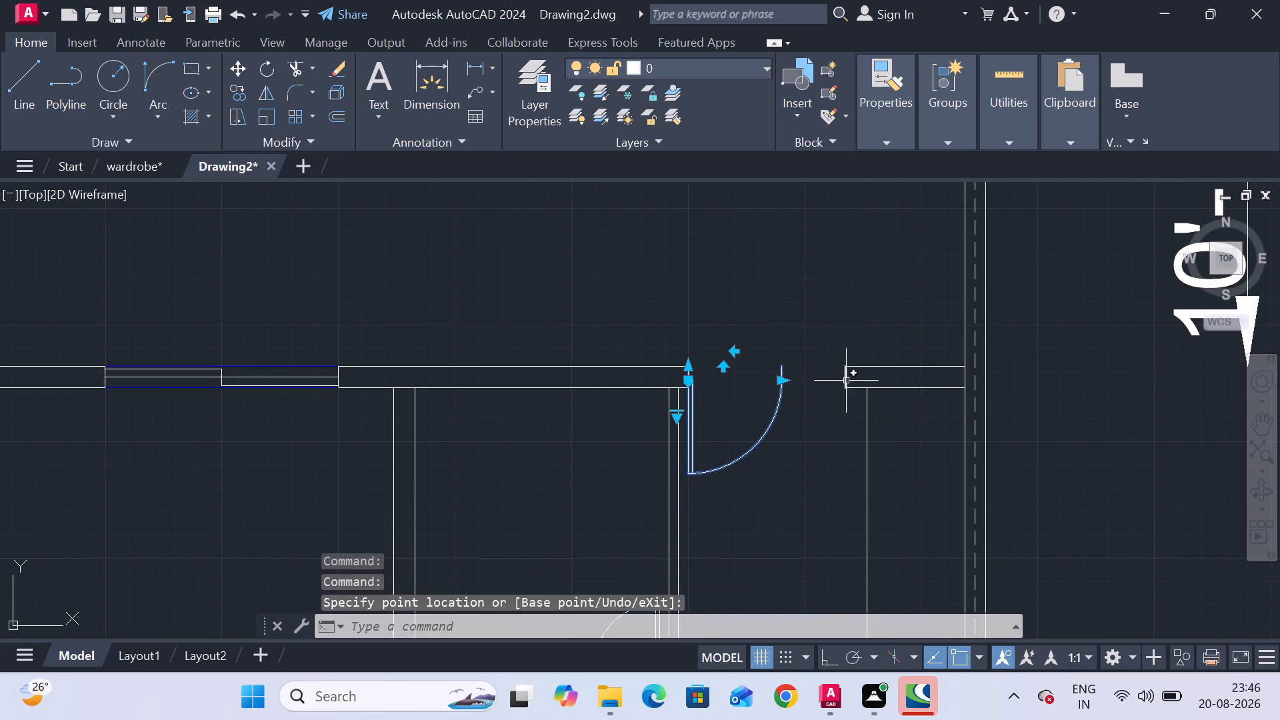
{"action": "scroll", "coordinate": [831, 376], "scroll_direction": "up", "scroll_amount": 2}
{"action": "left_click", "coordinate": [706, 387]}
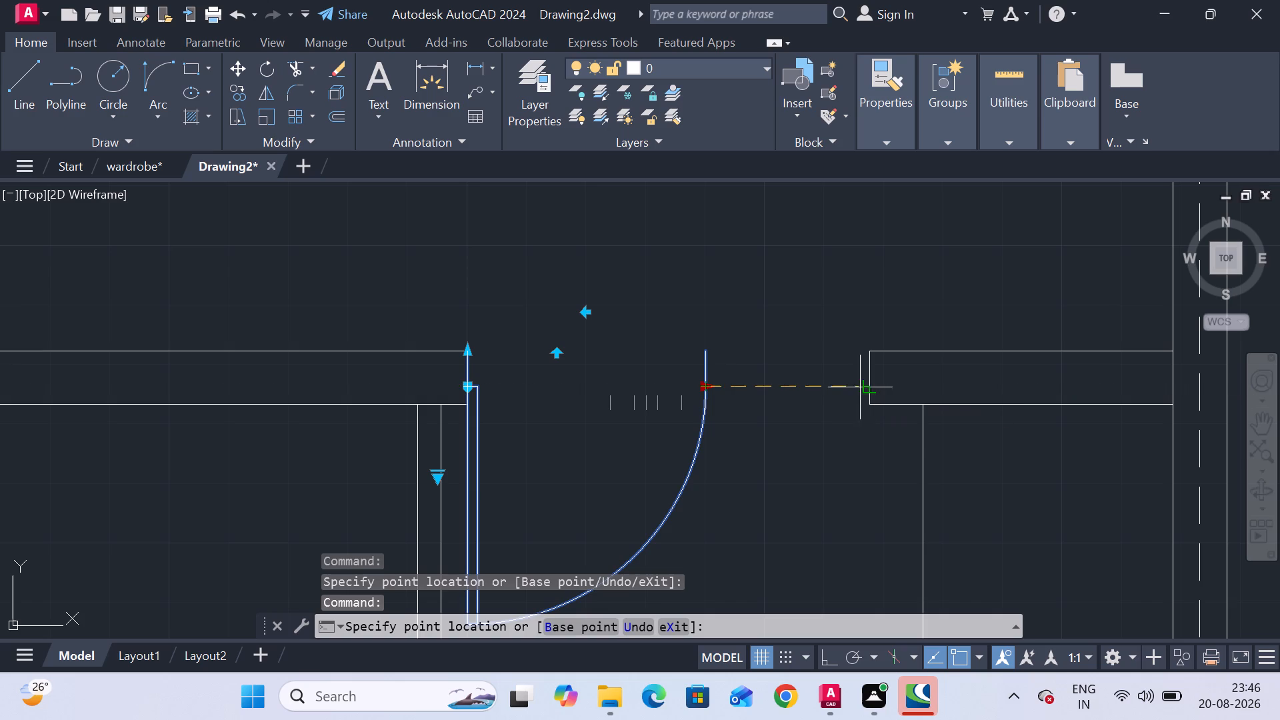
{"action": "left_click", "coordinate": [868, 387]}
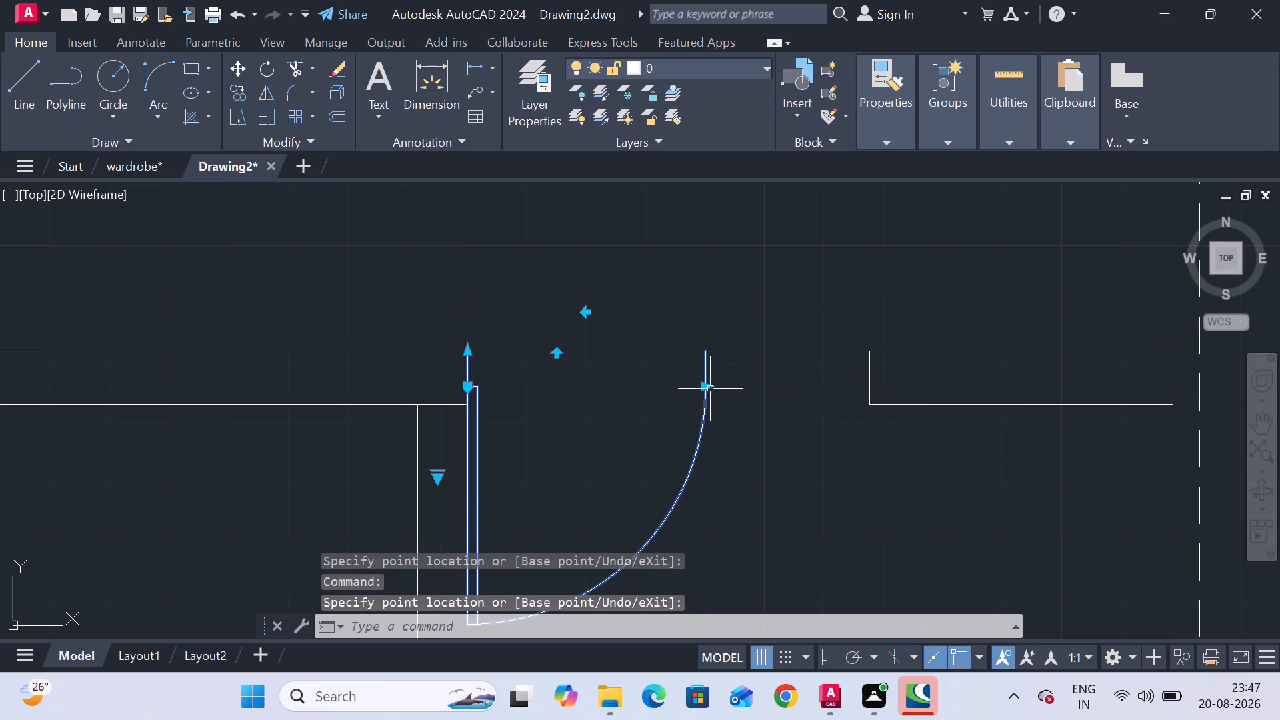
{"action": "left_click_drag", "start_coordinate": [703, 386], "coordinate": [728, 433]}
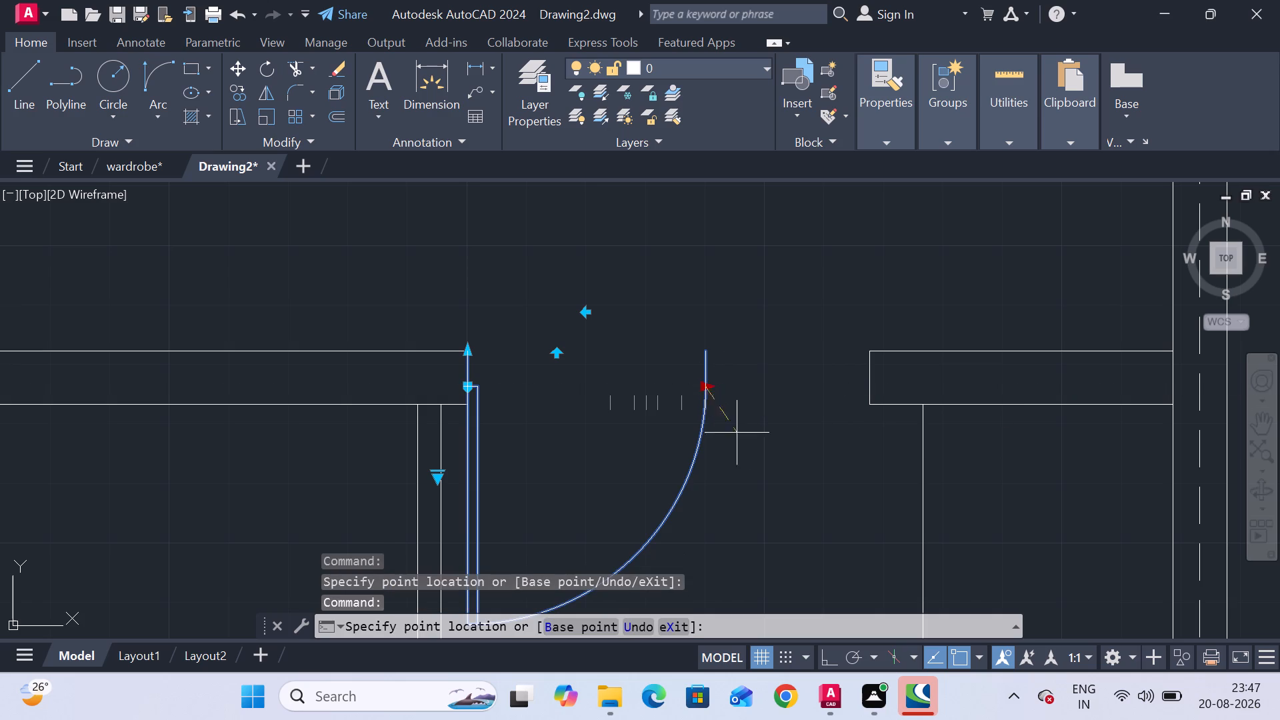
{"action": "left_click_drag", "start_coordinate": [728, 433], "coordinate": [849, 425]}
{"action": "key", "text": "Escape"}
Delete the copied door and the short end line closing the wall on the far side of the top wall's opening.
{"action": "scroll", "coordinate": [794, 449], "scroll_direction": "down", "scroll_amount": 2}
{"action": "middle_click_drag", "start_coordinate": [792, 449], "coordinate": [776, 405]}
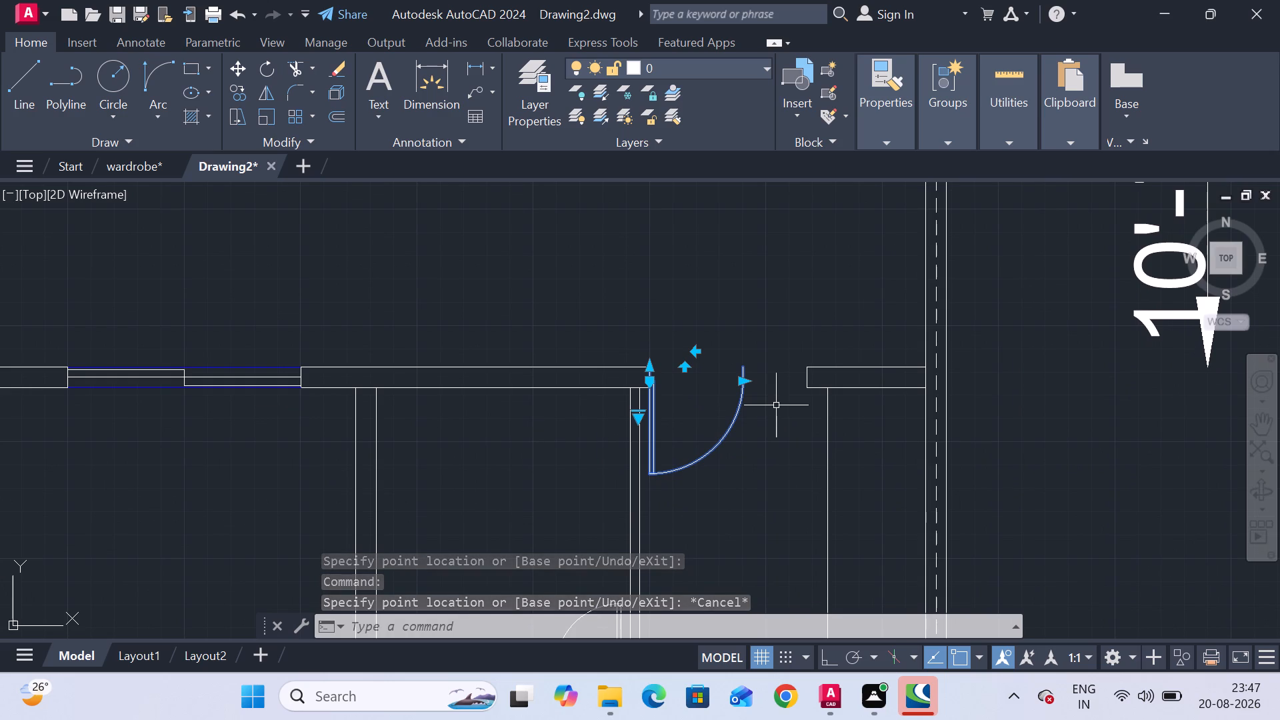
{"action": "scroll", "coordinate": [783, 399], "scroll_direction": "up", "scroll_amount": 2}
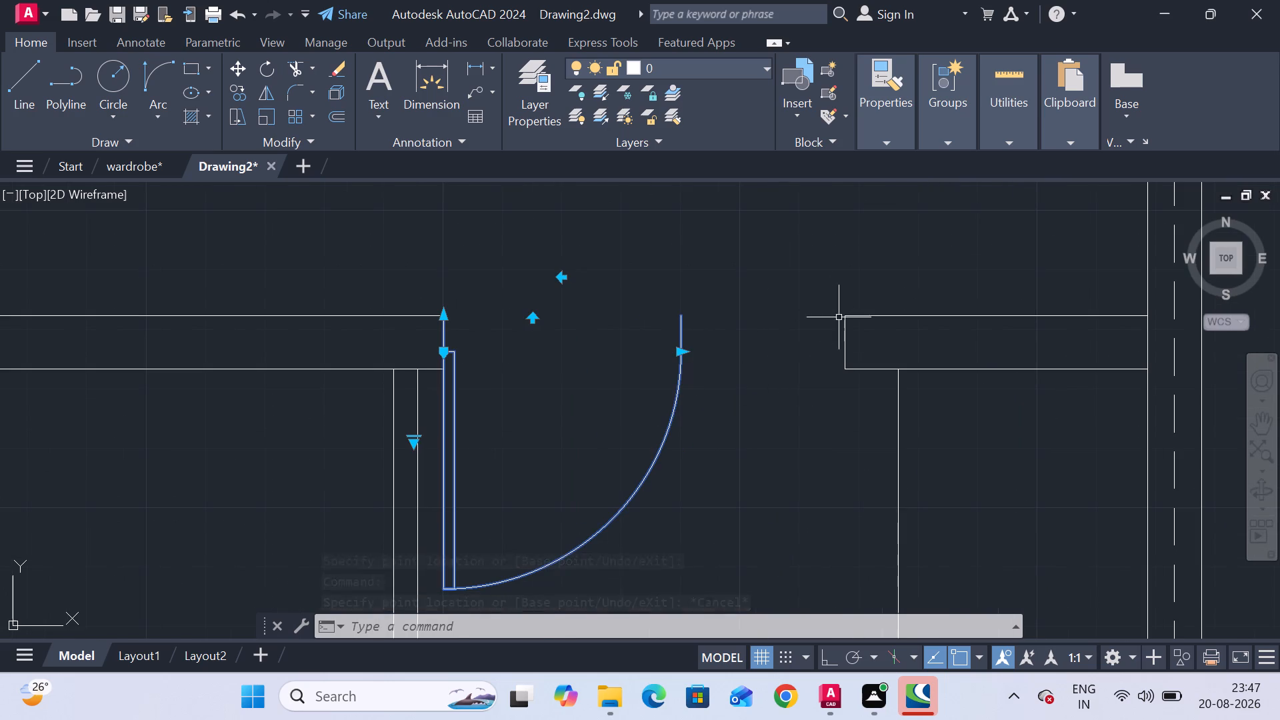
{"action": "left_click", "coordinate": [848, 337]}
{"action": "left_click", "coordinate": [845, 345]}
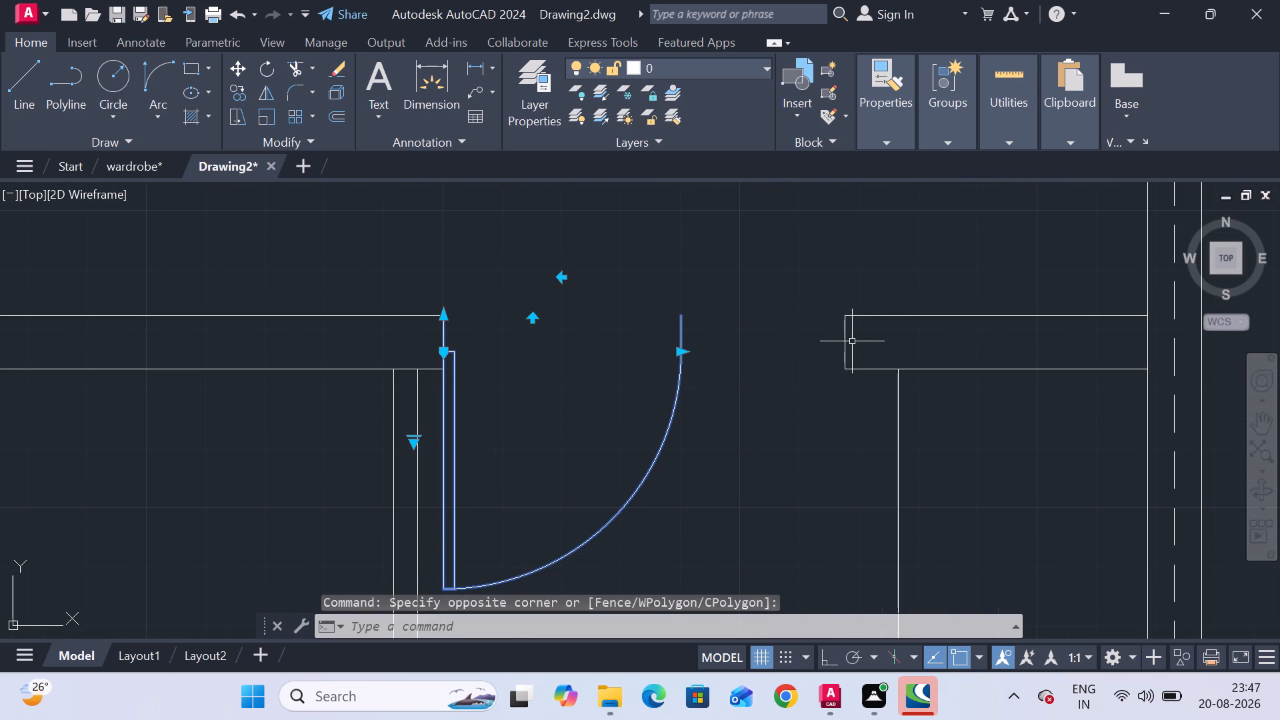
{"action": "left_click", "coordinate": [847, 343]}
{"action": "key", "text": "Delete"}
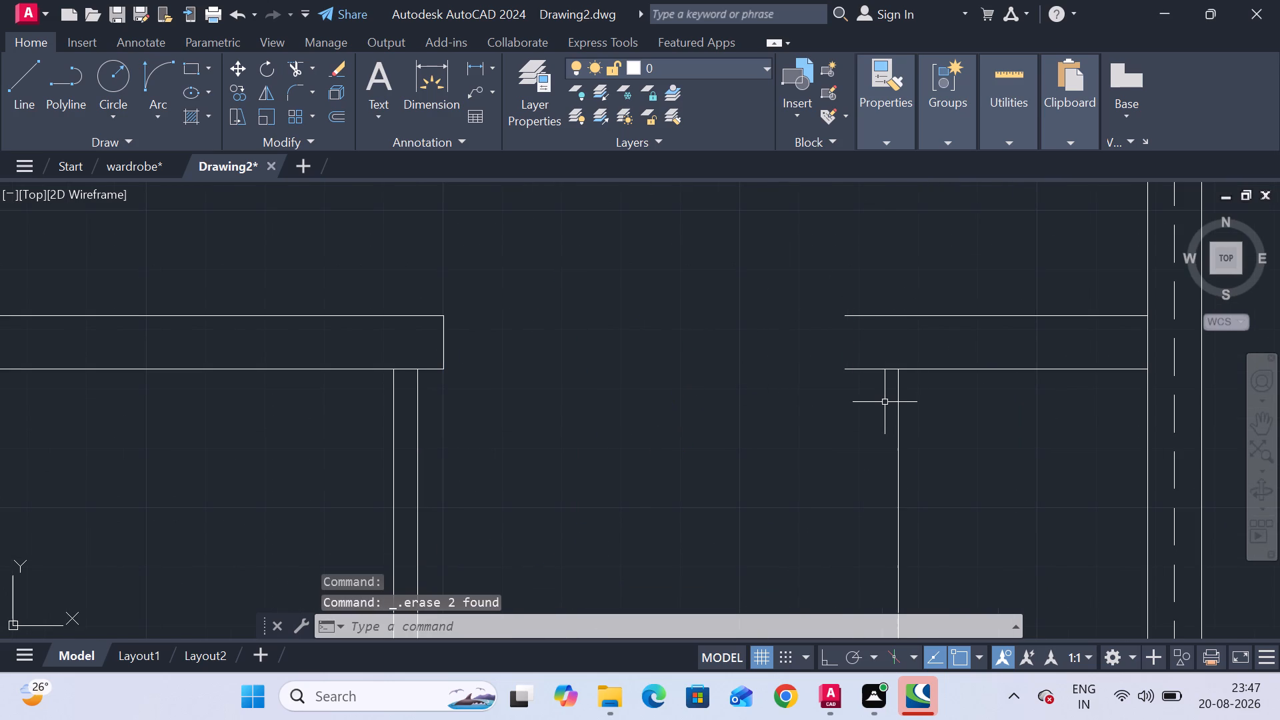
Copy the spare door from outside the plan by its upper hinge-side corner to the wall's upper corner at the top wall's opening.
{"action": "scroll", "coordinate": [845, 413], "scroll_direction": "down", "scroll_amount": 4}
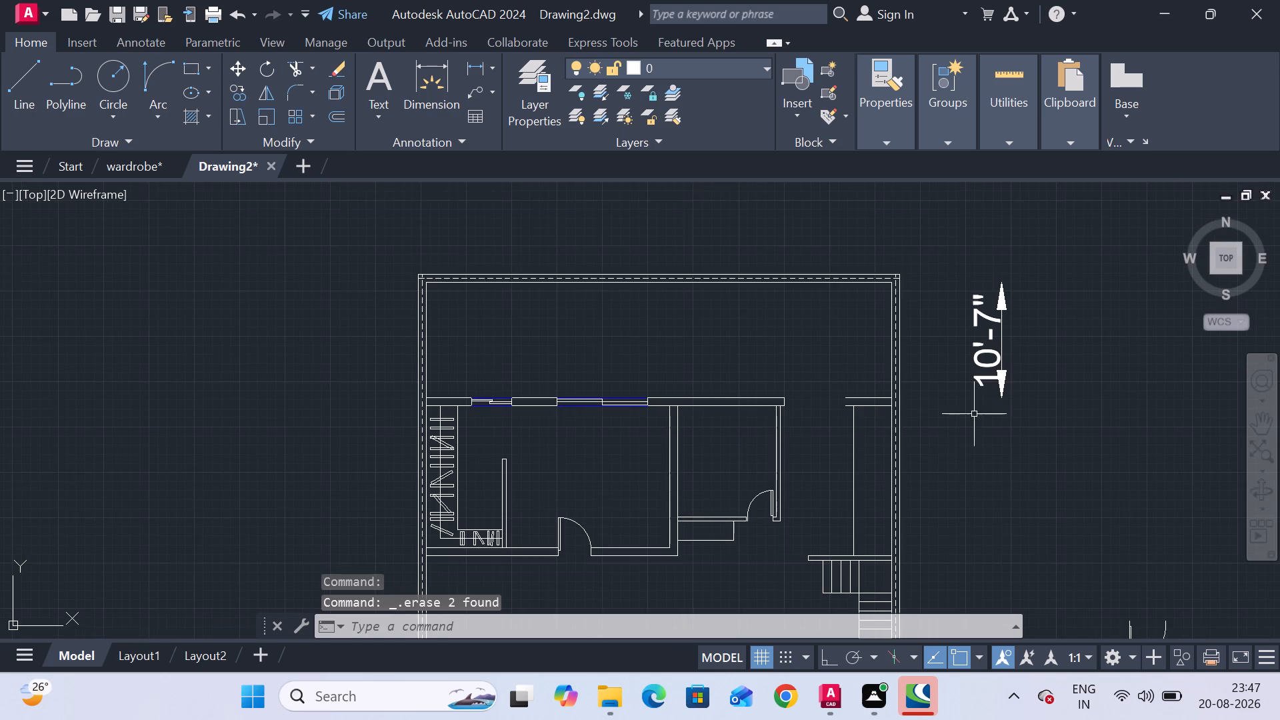
{"action": "middle_click_drag", "start_coordinate": [1009, 427], "coordinate": [672, 423]}
{"action": "scroll", "coordinate": [713, 406], "scroll_direction": "down", "scroll_amount": 2}
{"action": "scroll", "coordinate": [745, 499], "scroll_direction": "up", "scroll_amount": 2}
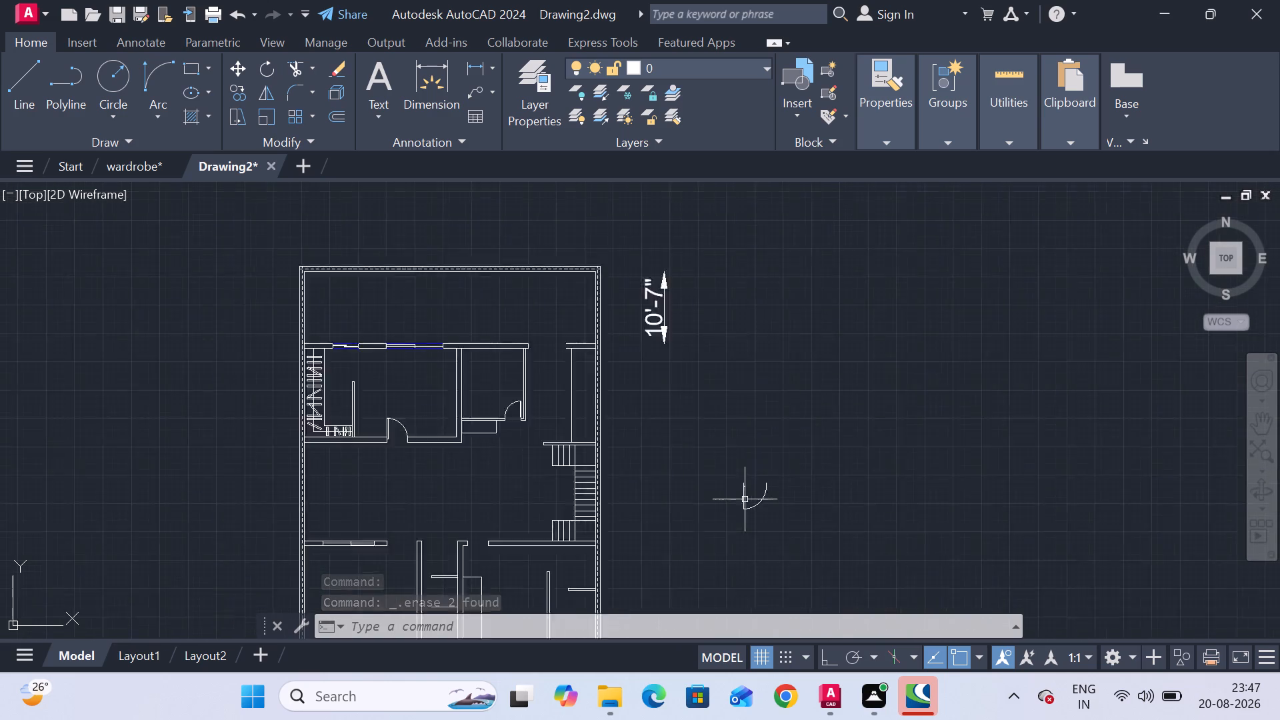
{"action": "scroll", "coordinate": [745, 499], "scroll_direction": "up", "scroll_amount": 1}
{"action": "left_click", "coordinate": [807, 536]}
{"action": "left_click", "coordinate": [705, 412]}
{"action": "right_click", "coordinate": [762, 465]}
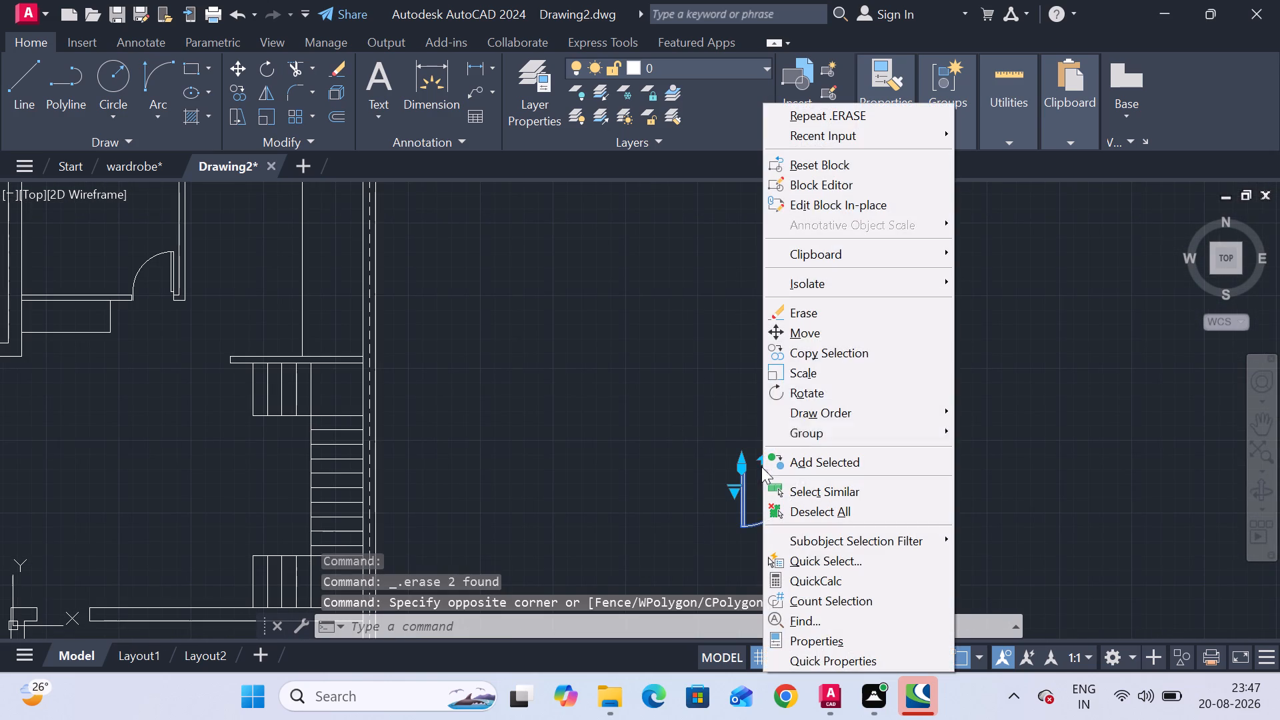
{"action": "left_click", "coordinate": [817, 352]}
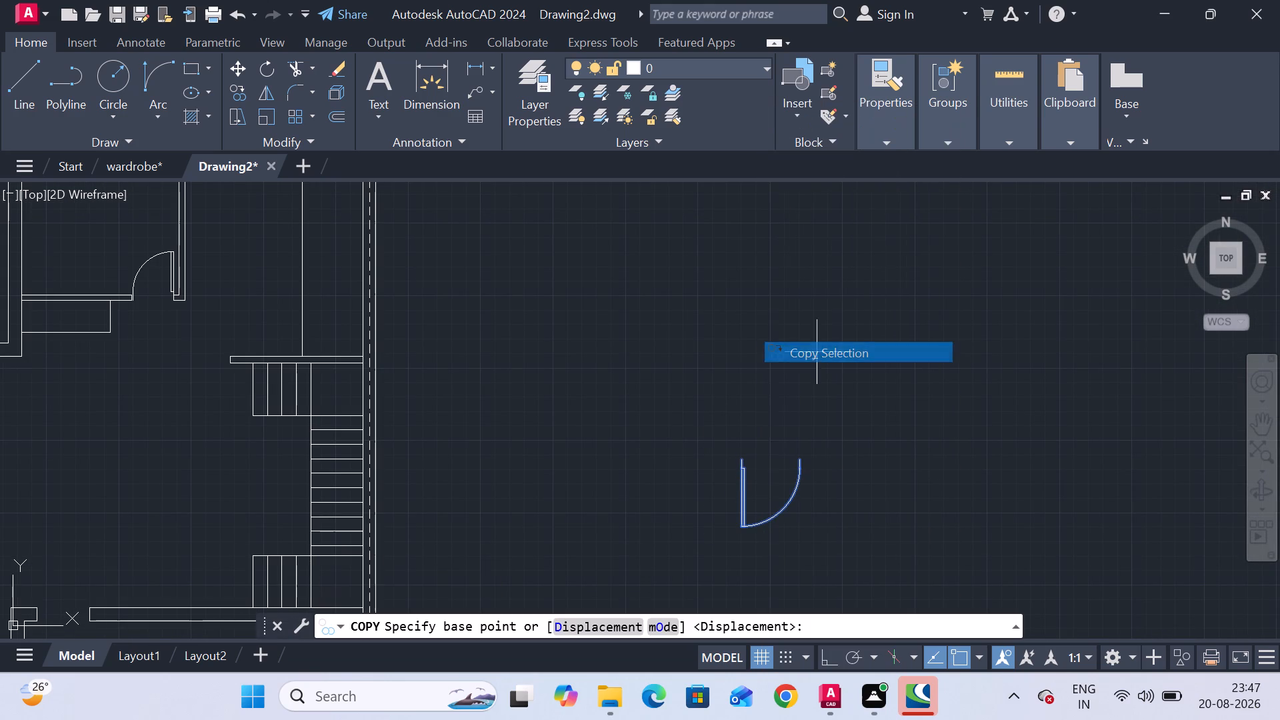
{"action": "left_click", "coordinate": [748, 455]}
{"action": "scroll", "coordinate": [639, 358], "scroll_direction": "down", "scroll_amount": 3}
{"action": "middle_click_drag", "start_coordinate": [639, 358], "coordinate": [690, 471]}
{"action": "scroll", "coordinate": [585, 407], "scroll_direction": "up", "scroll_amount": 6}
{"action": "left_click", "coordinate": [503, 439]}
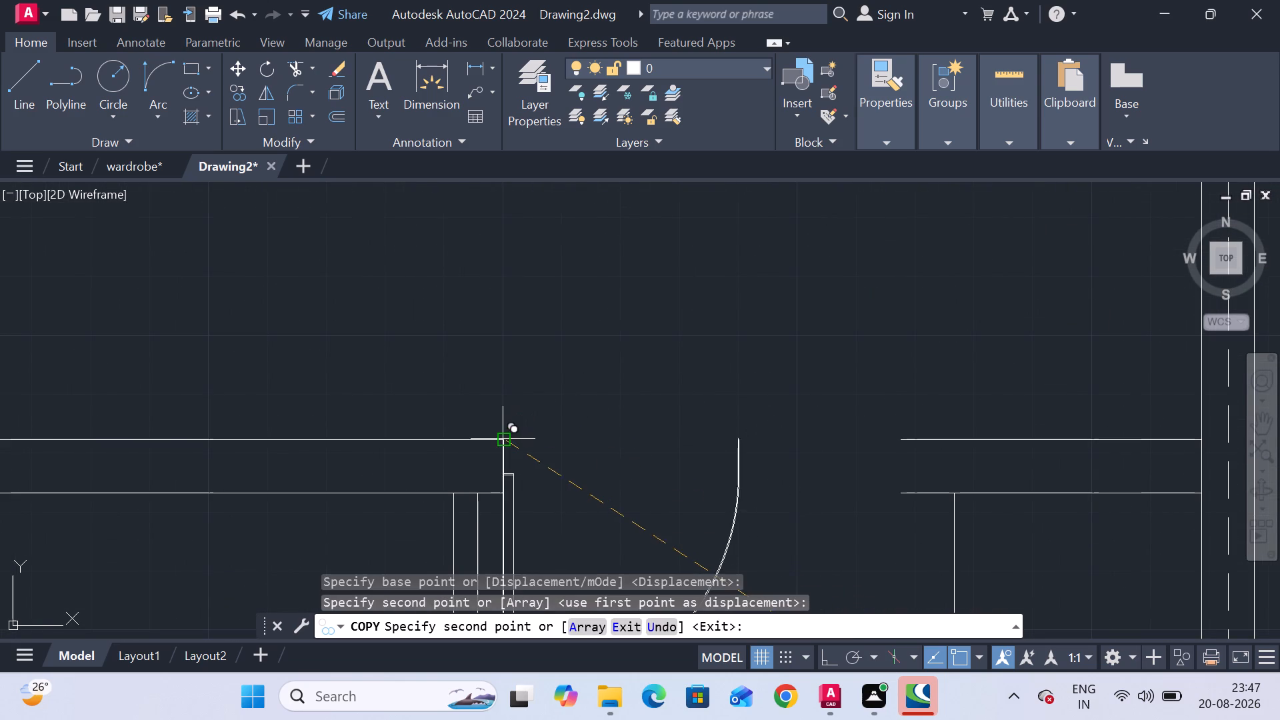
{"action": "key", "text": "Escape"}
Draw lines with Ortho on extending both open wall faces to the copied door's latch side, and close the wall end there.
{"action": "scroll", "coordinate": [653, 458], "scroll_direction": "down", "scroll_amount": 1}
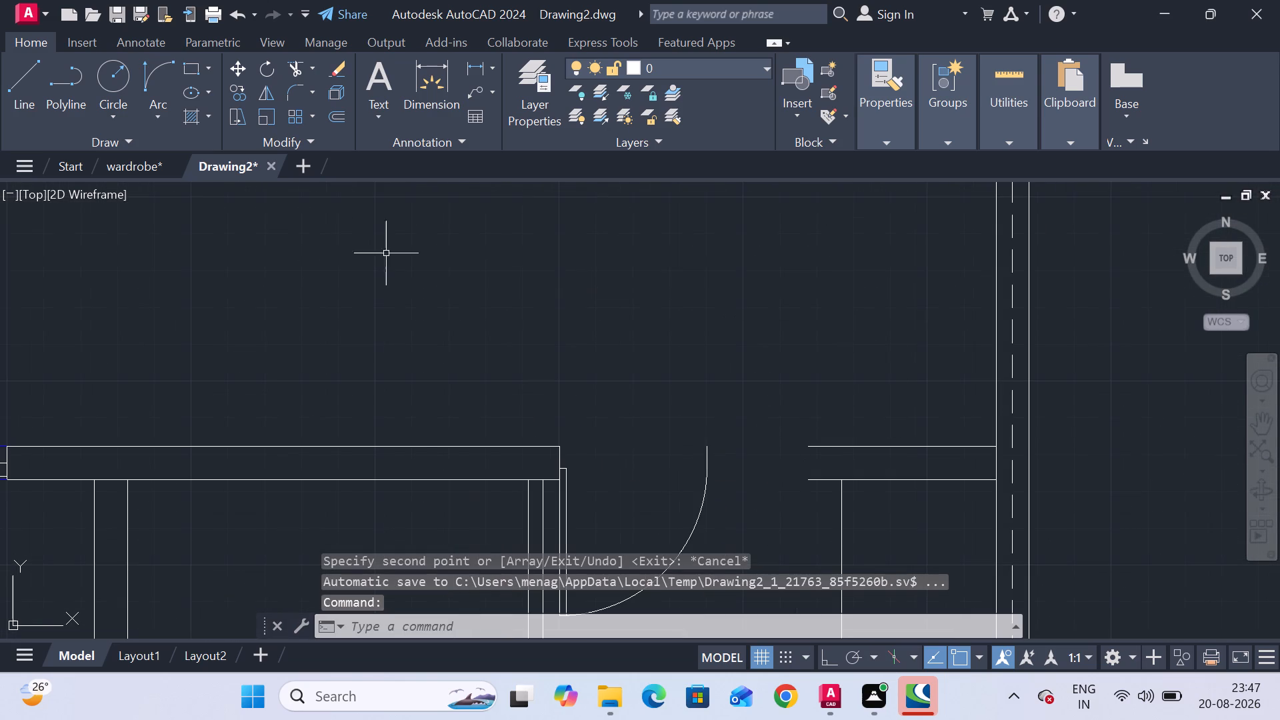
{"action": "left_click", "coordinate": [40, 87]}
{"action": "scroll", "coordinate": [713, 467], "scroll_direction": "up", "scroll_amount": 2}
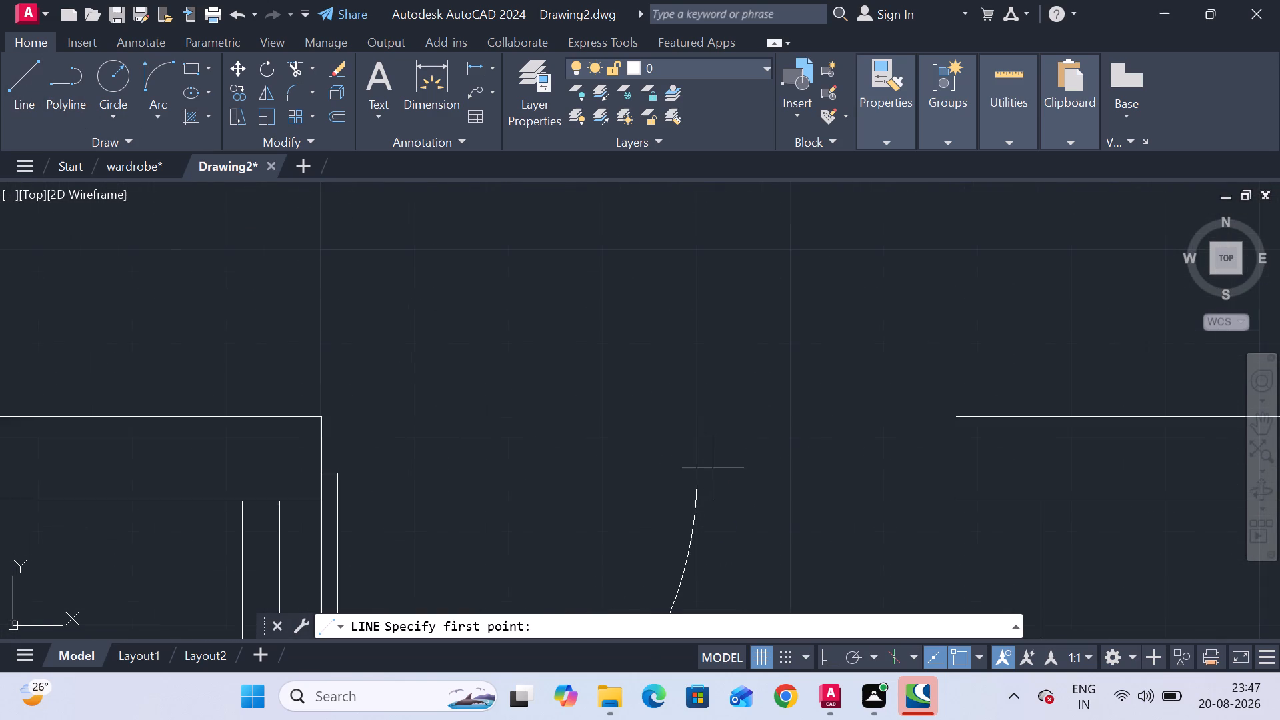
{"action": "left_click", "coordinate": [958, 416]}
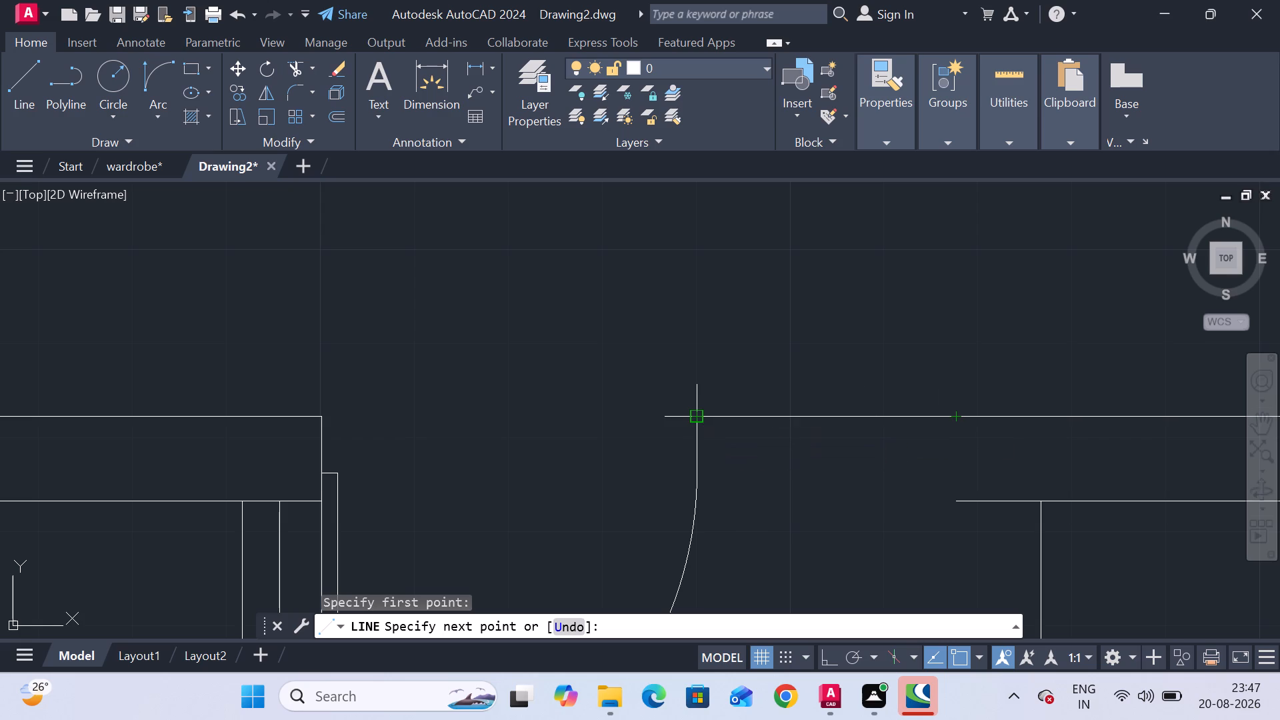
{"action": "left_click", "coordinate": [701, 423]}
{"action": "key", "text": "Escape"}
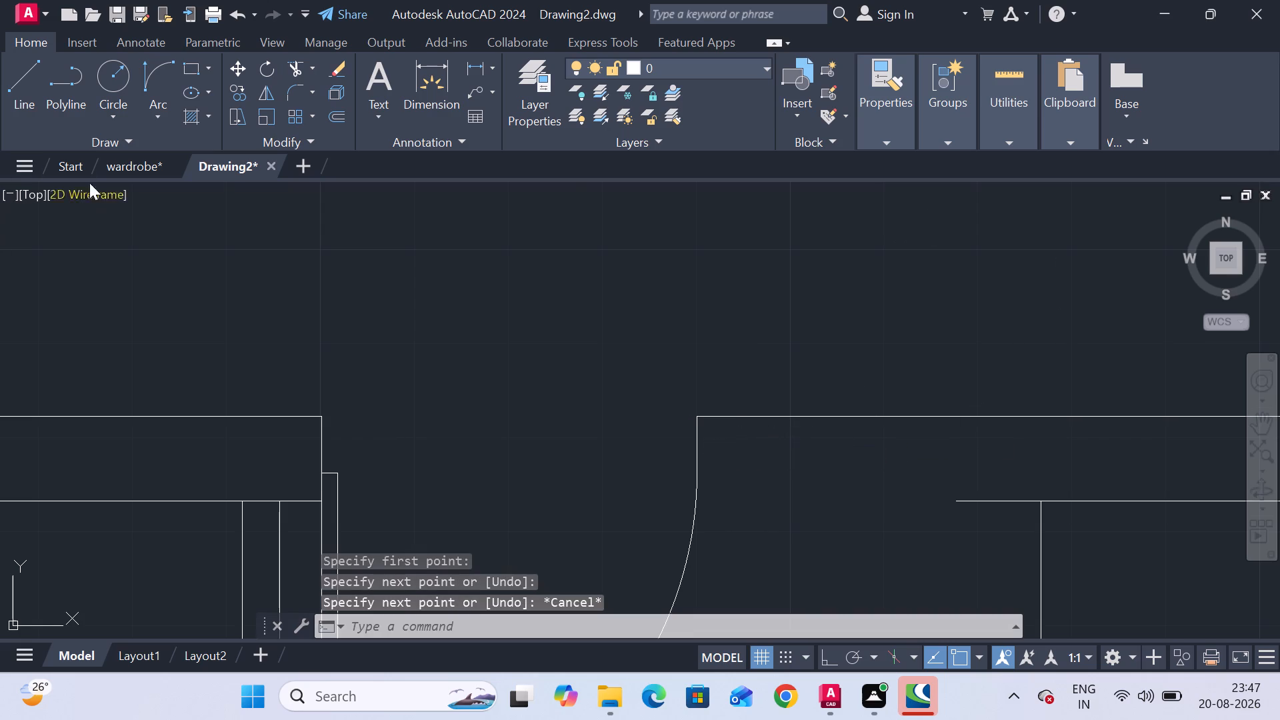
{"action": "left_click", "coordinate": [11, 106]}
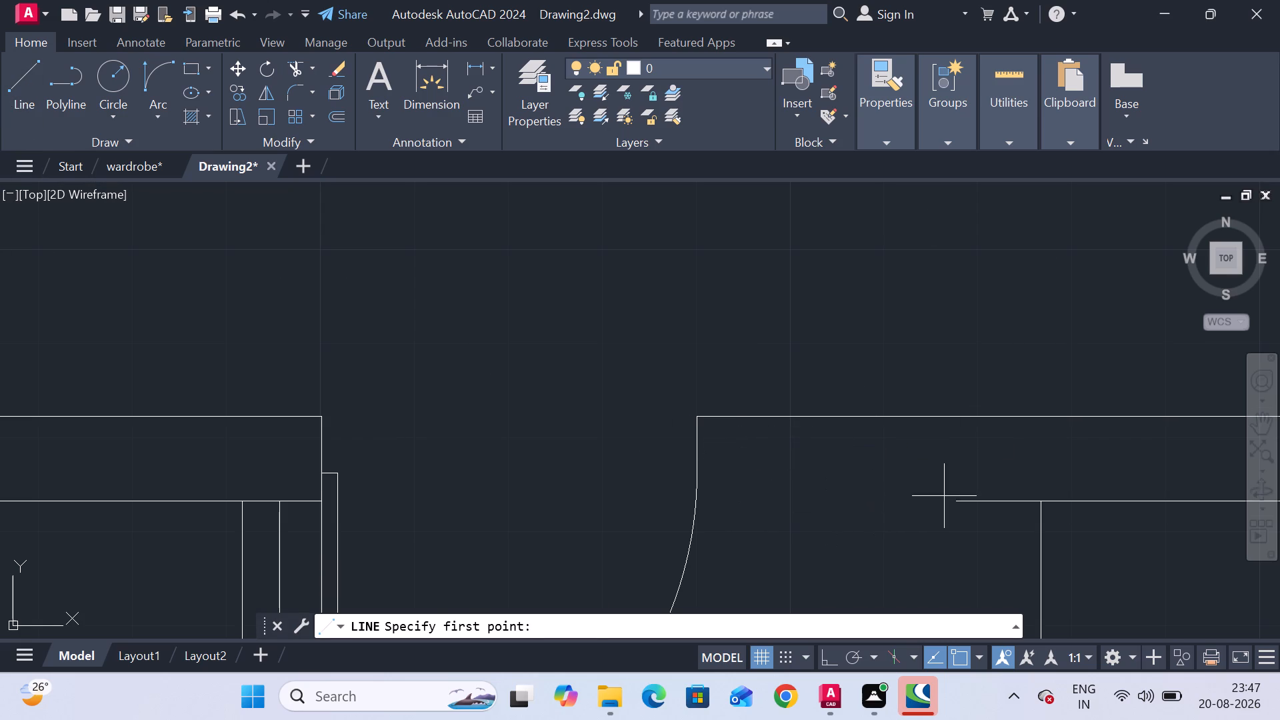
{"action": "left_click", "coordinate": [959, 500]}
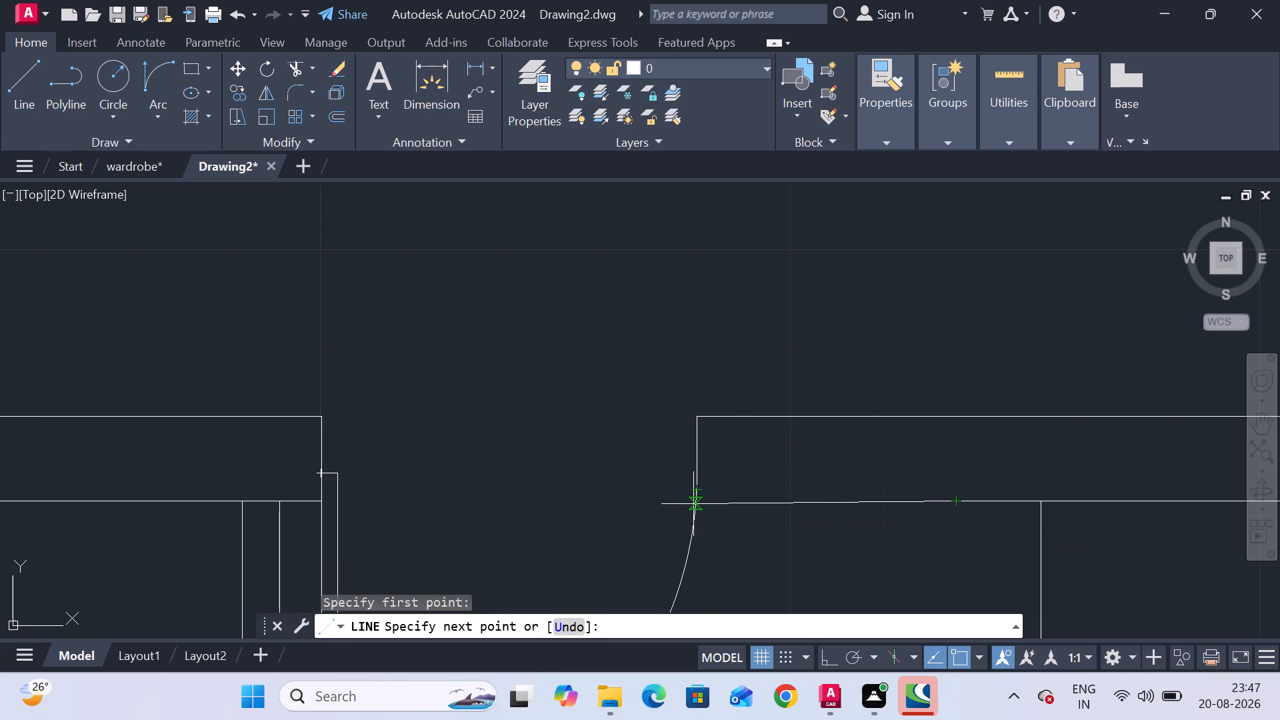
{"action": "key", "text": "F8"}
{"action": "left_click", "coordinate": [698, 500]}
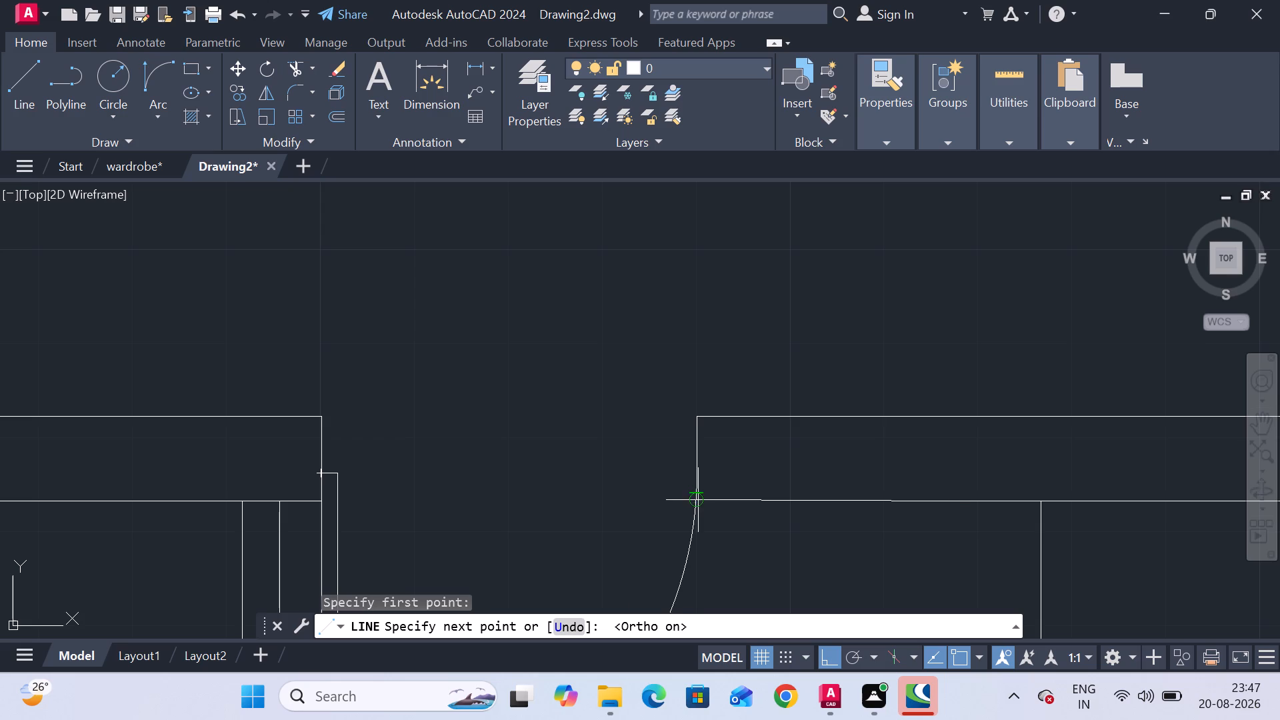
{"action": "left_click", "coordinate": [699, 418]}
{"action": "key", "text": "Escape"}
Look over the plan from the new door down to the lower rooms and back to the wardrobe room.
{"action": "scroll", "coordinate": [767, 463], "scroll_direction": "down", "scroll_amount": 3}
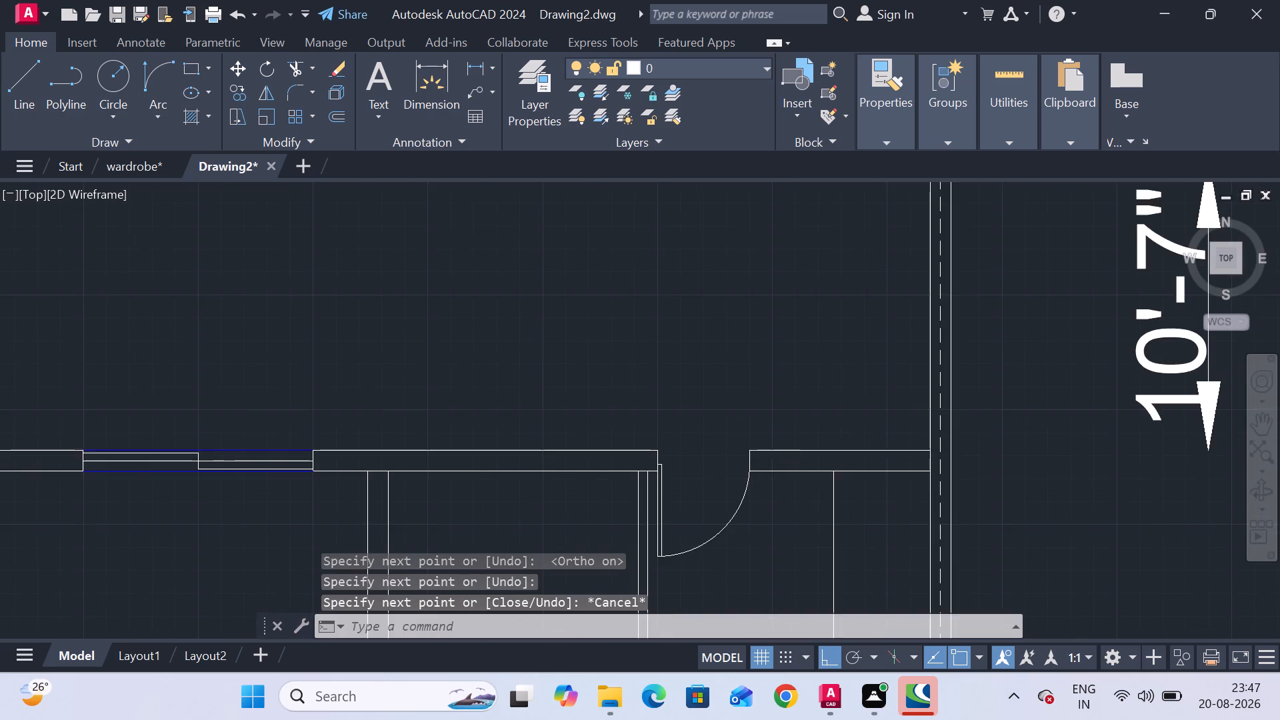
{"action": "scroll", "coordinate": [764, 453], "scroll_direction": "down", "scroll_amount": 1}
{"action": "middle_click_drag", "start_coordinate": [774, 549], "coordinate": [815, 318]}
{"action": "scroll", "coordinate": [811, 320], "scroll_direction": "down", "scroll_amount": 1}
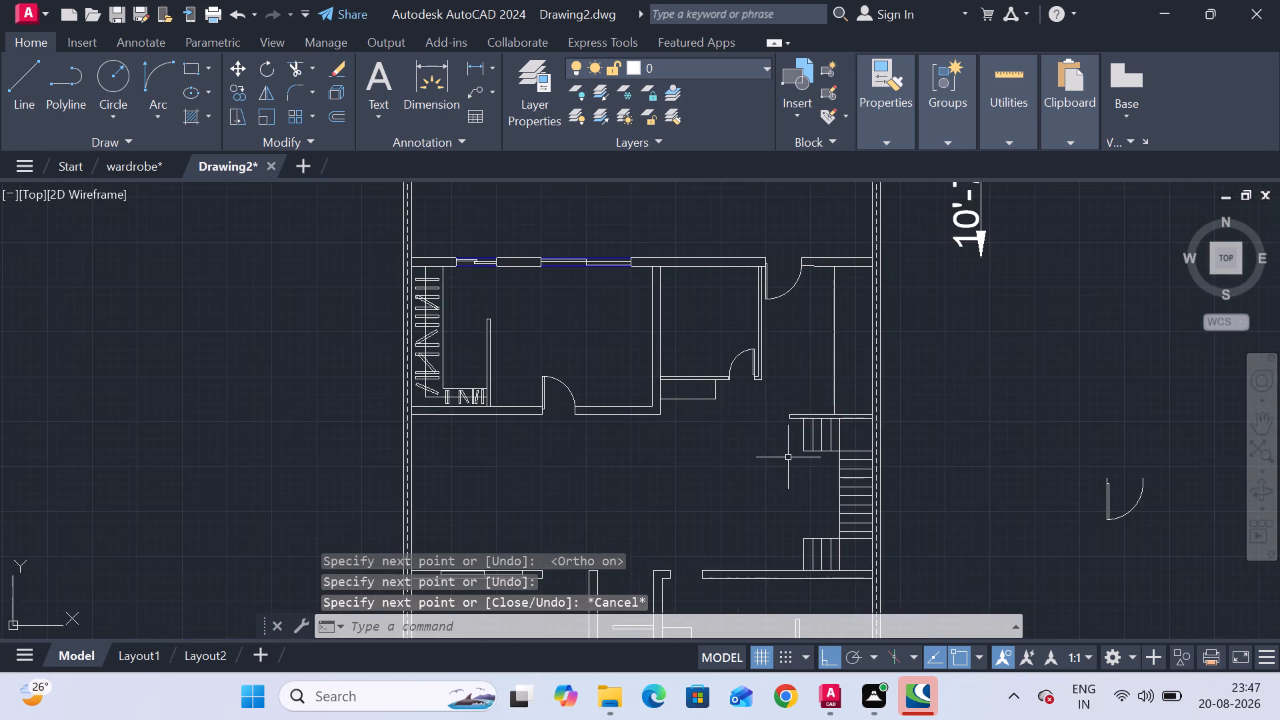
{"action": "scroll", "coordinate": [767, 489], "scroll_direction": "down", "scroll_amount": 1}
{"action": "middle_click_drag", "start_coordinate": [767, 489], "coordinate": [754, 338]}
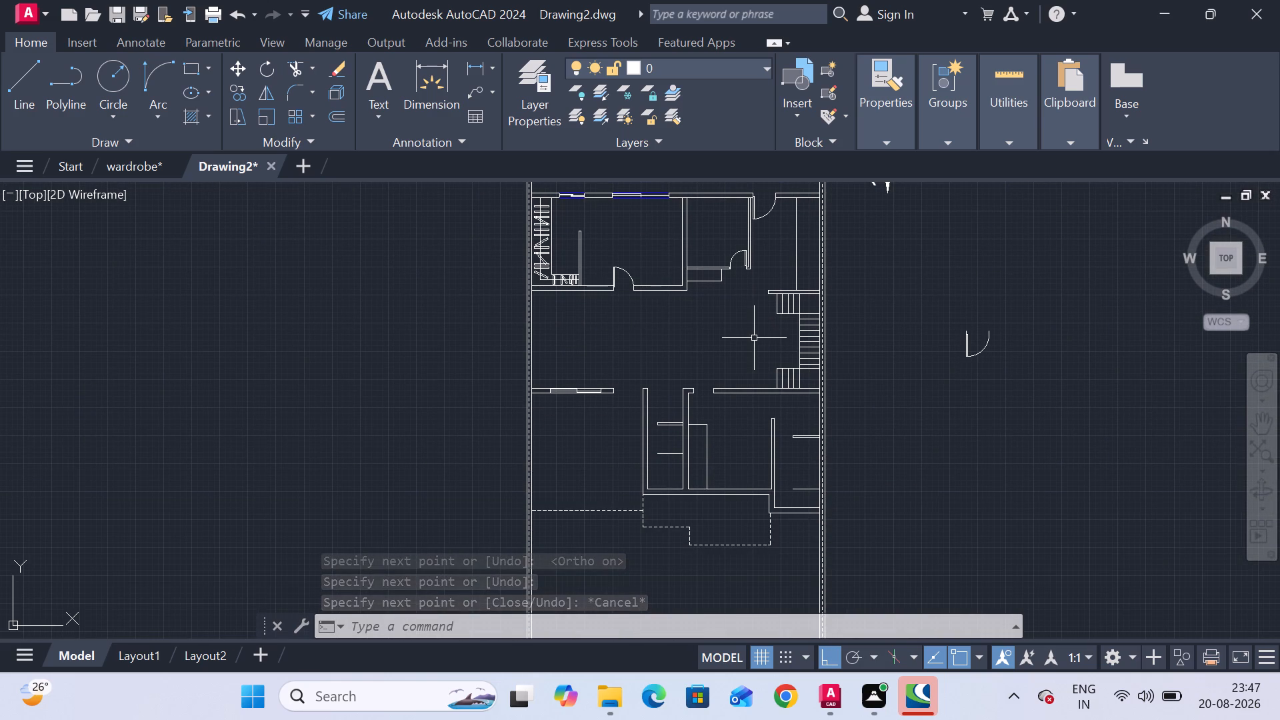
{"action": "middle_click_drag", "start_coordinate": [721, 323], "coordinate": [723, 403]}
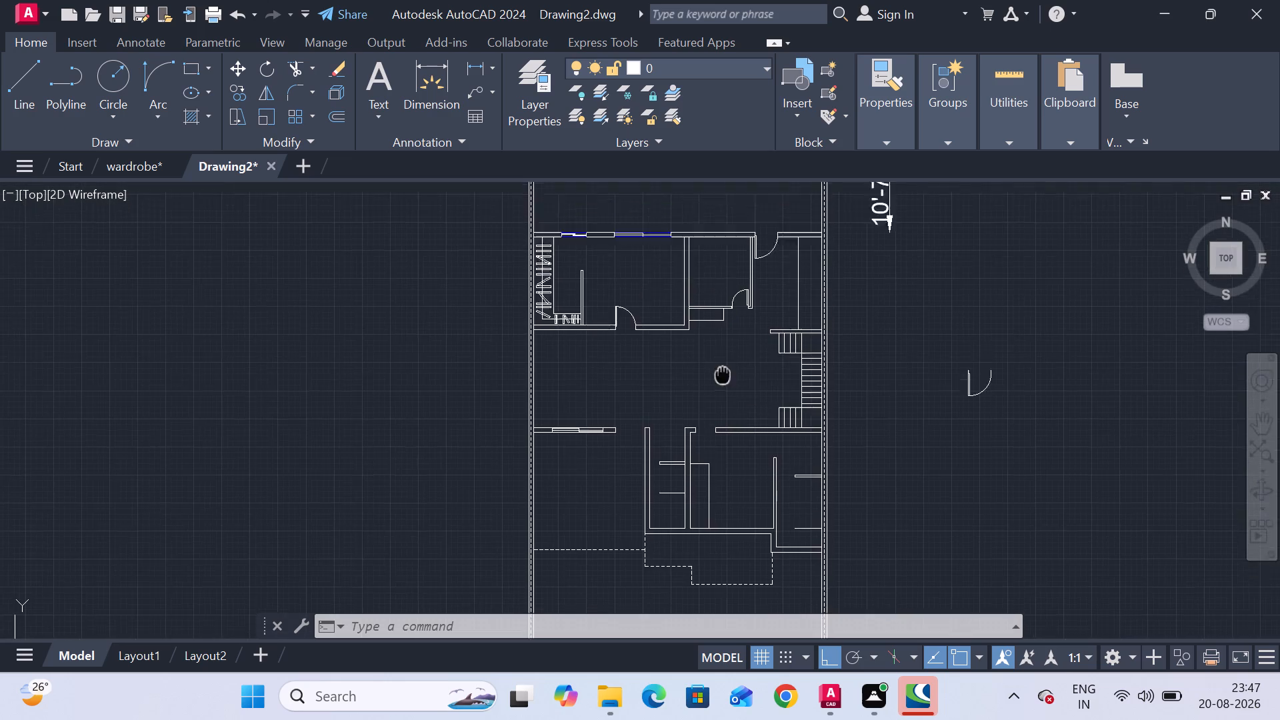
{"action": "middle_click_drag", "start_coordinate": [723, 403], "coordinate": [733, 444]}
{"action": "scroll", "coordinate": [646, 381], "scroll_direction": "up", "scroll_amount": 2}
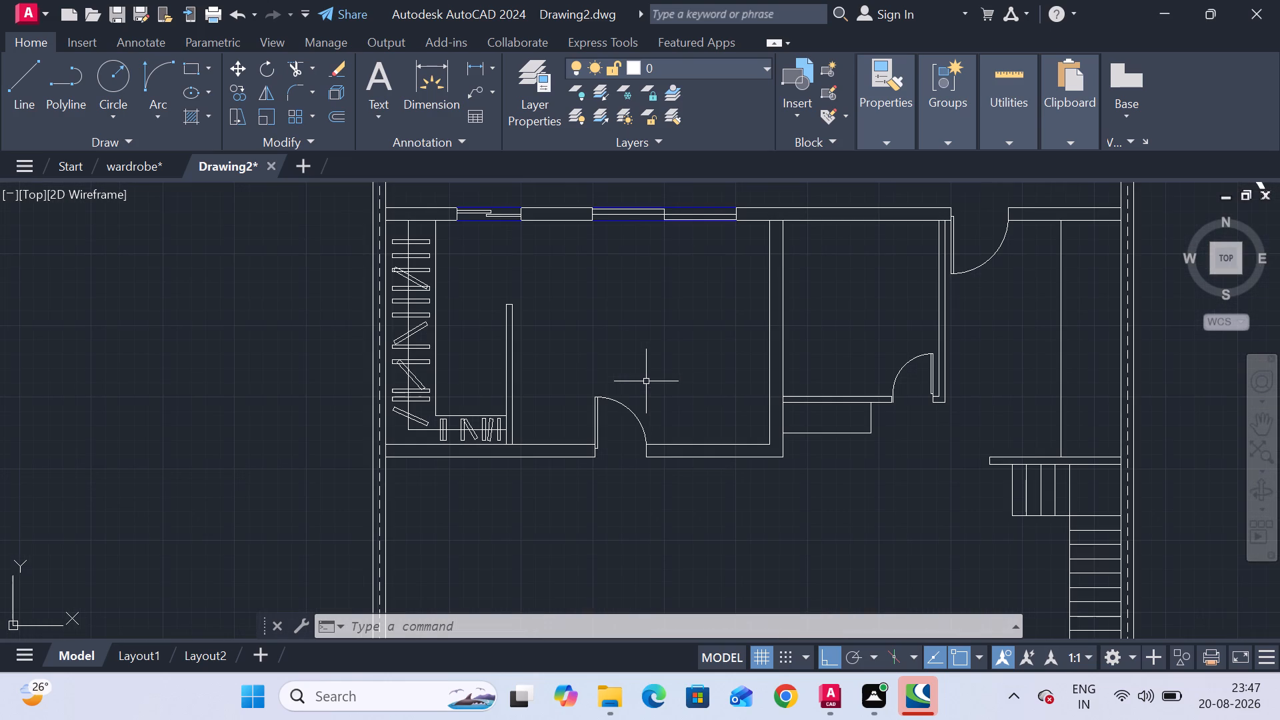
Browse the blocks of House Designer.dwg in DesignCenter for furniture to place.
{"action": "key", "text": "ctrl+2"}
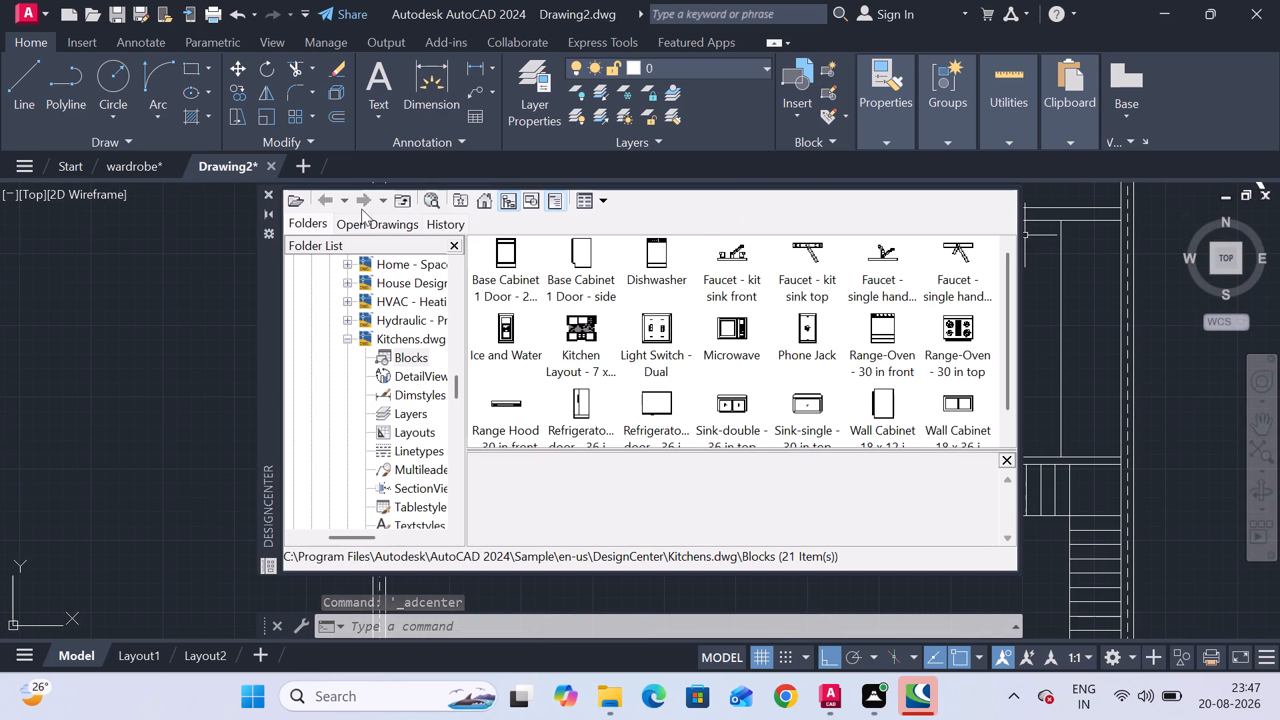
{"action": "left_click", "coordinate": [325, 198]}
{"action": "left_click", "coordinate": [325, 198]}
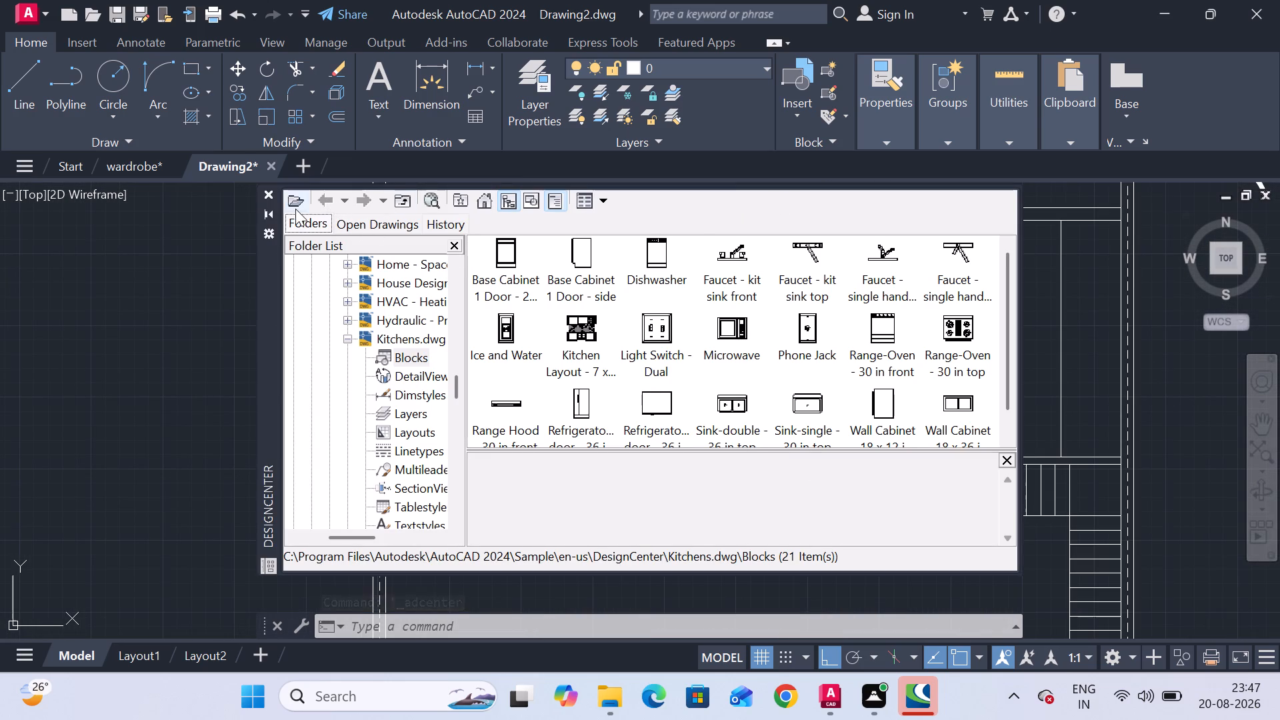
{"action": "left_click", "coordinate": [323, 203]}
{"action": "scroll", "coordinate": [573, 340], "scroll_direction": "down", "scroll_amount": 3}
{"action": "scroll", "coordinate": [573, 340], "scroll_direction": "up", "scroll_amount": 4}
{"action": "left_click", "coordinate": [409, 289]}
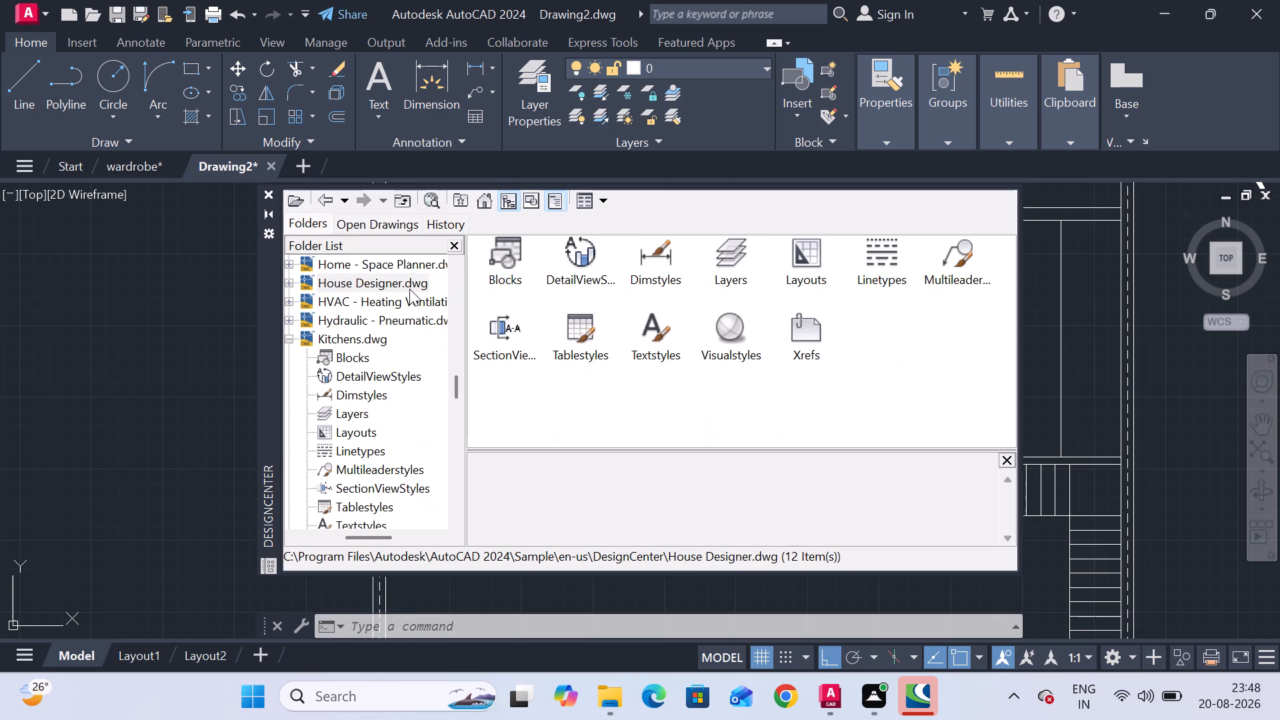
{"action": "double_click", "coordinate": [511, 264]}
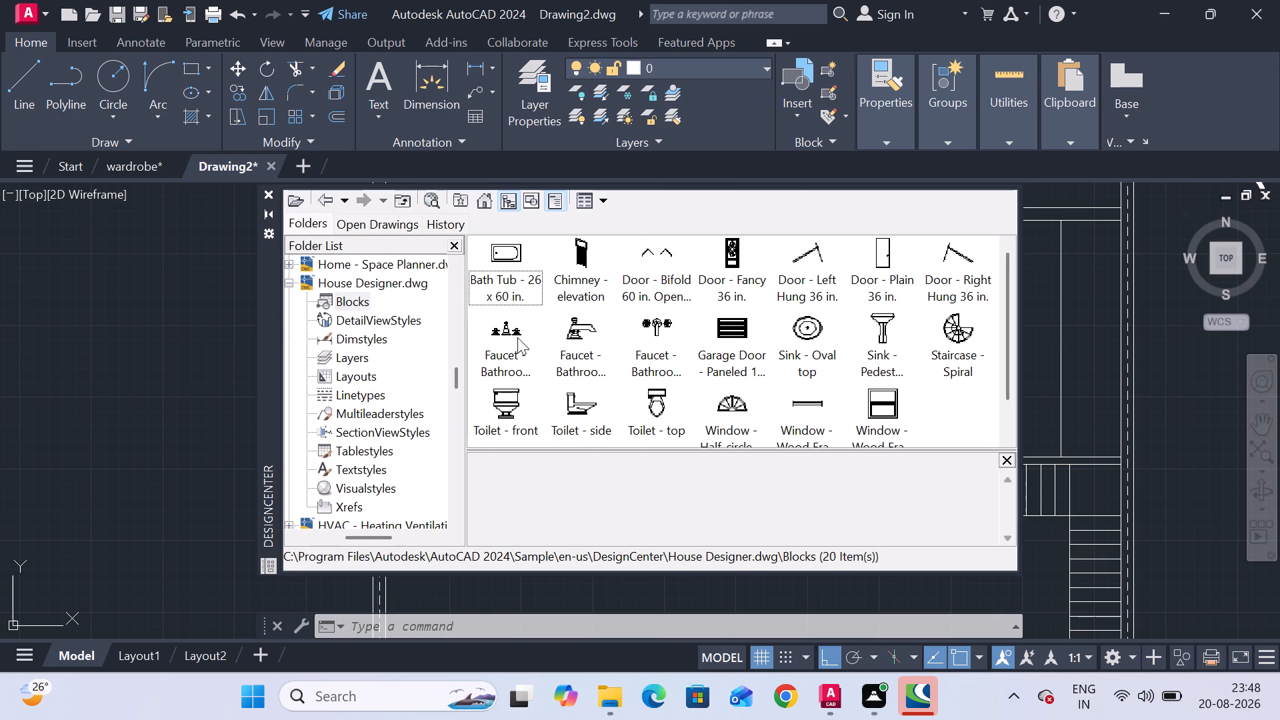
{"action": "scroll", "coordinate": [362, 321], "scroll_direction": "up", "scroll_amount": 3}
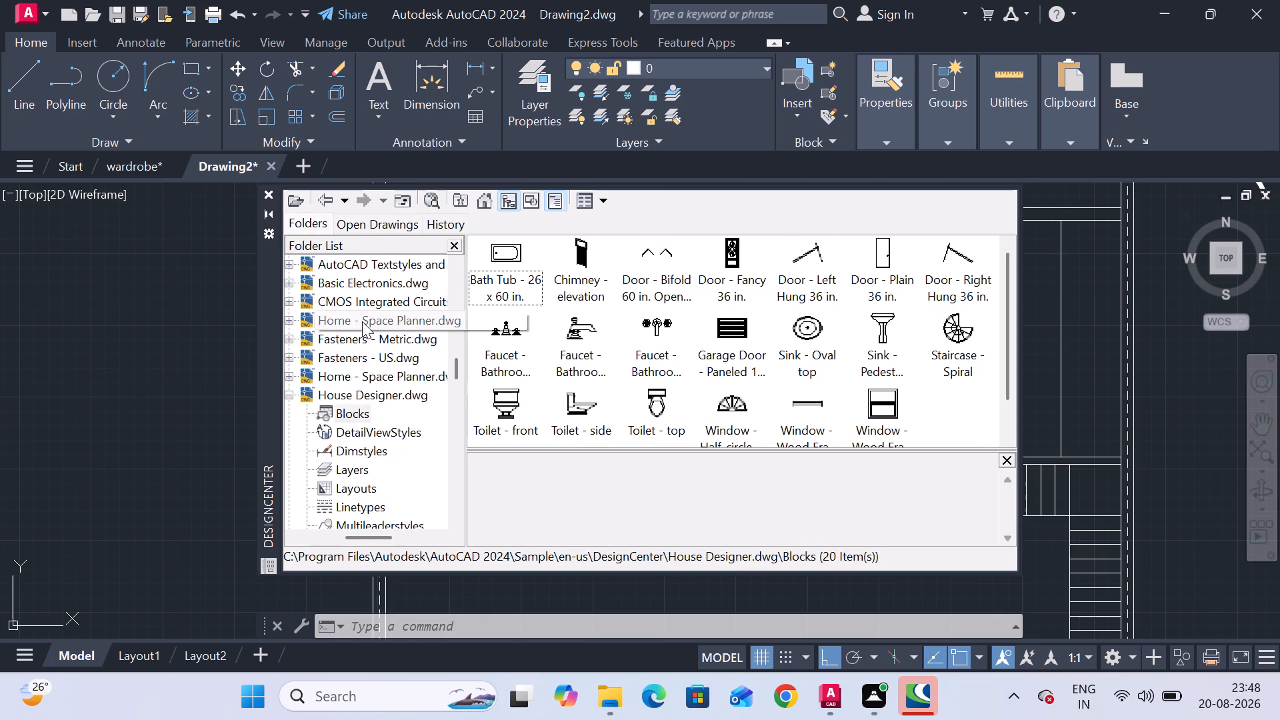
Insert the Bed - Queen block from Home - Space Planner.dwg outside the plan, beside the wardrobe room, and close DesignCenter.
{"action": "left_click", "coordinate": [359, 425]}
{"action": "double_click", "coordinate": [500, 249]}
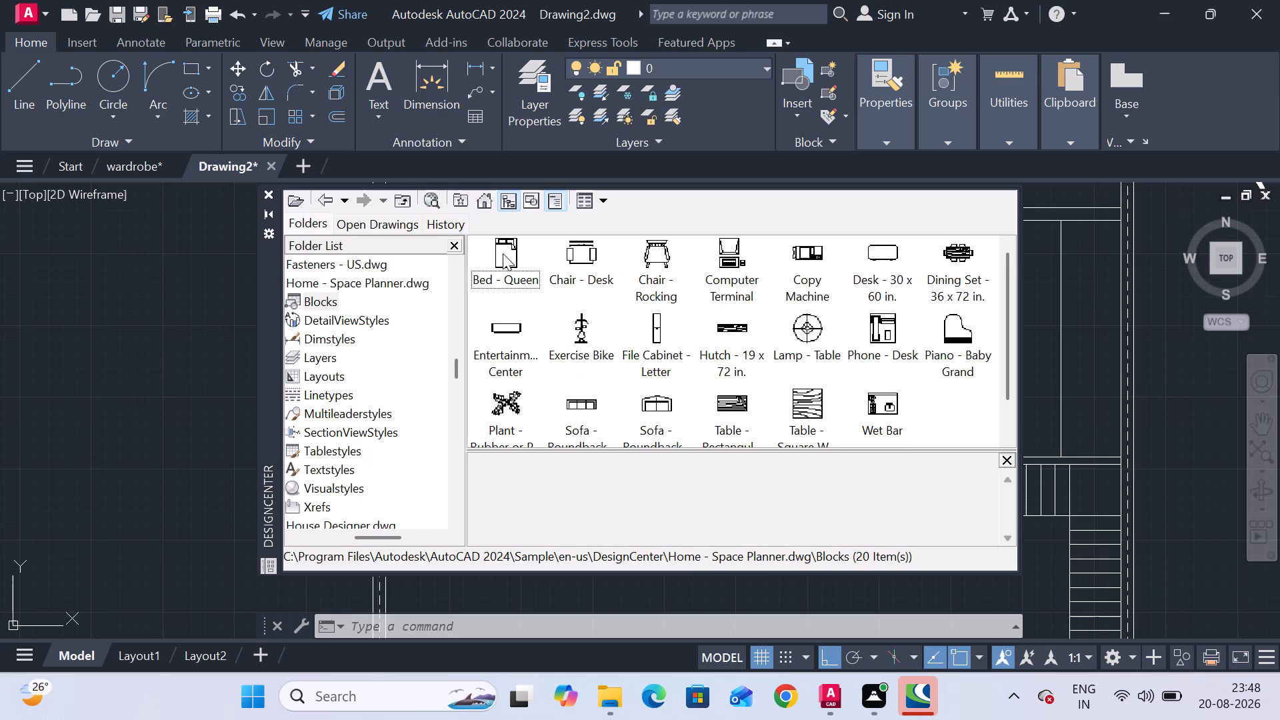
{"action": "left_click_drag", "start_coordinate": [503, 254], "coordinate": [124, 341]}
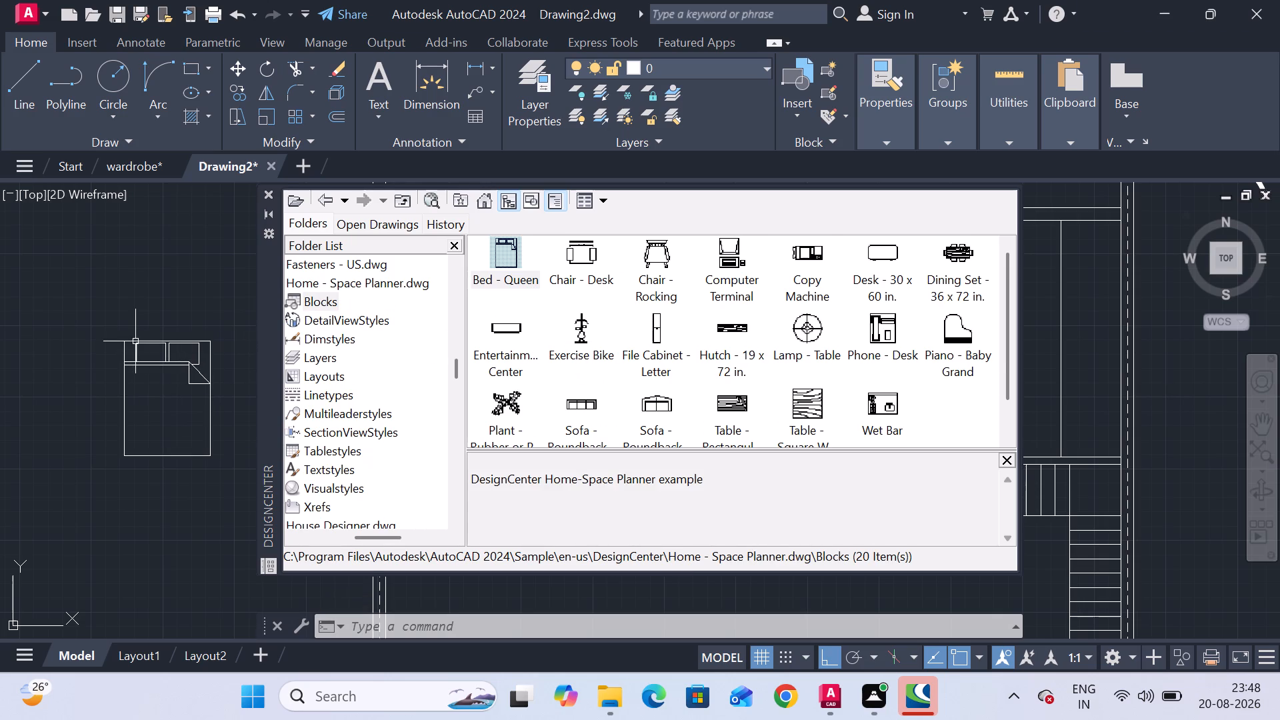
{"action": "scroll", "coordinate": [783, 383], "scroll_direction": "down", "scroll_amount": 2}
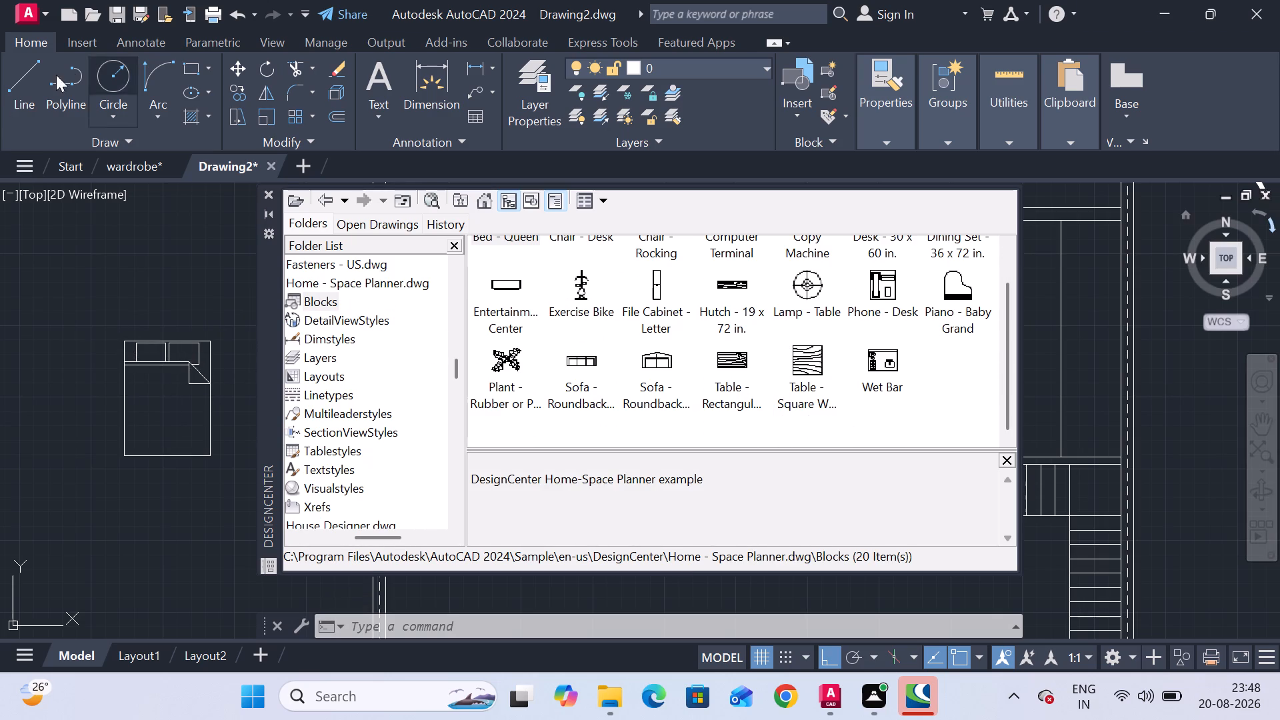
{"action": "left_click", "coordinate": [268, 191]}
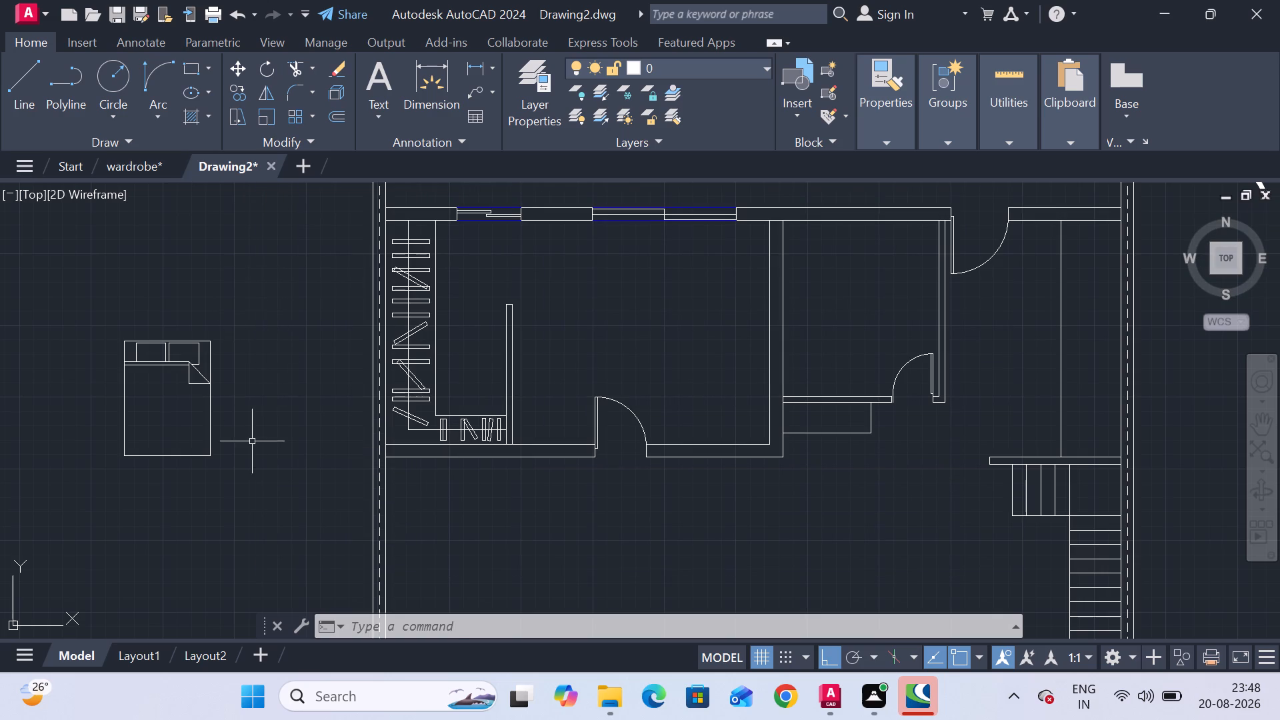
Rotate the queen bed 90° clockwise around the middle of its head end, so the pillows face the plan.
{"action": "left_click_drag", "start_coordinate": [241, 483], "coordinate": [237, 491]}
{"action": "left_click", "coordinate": [82, 255]}
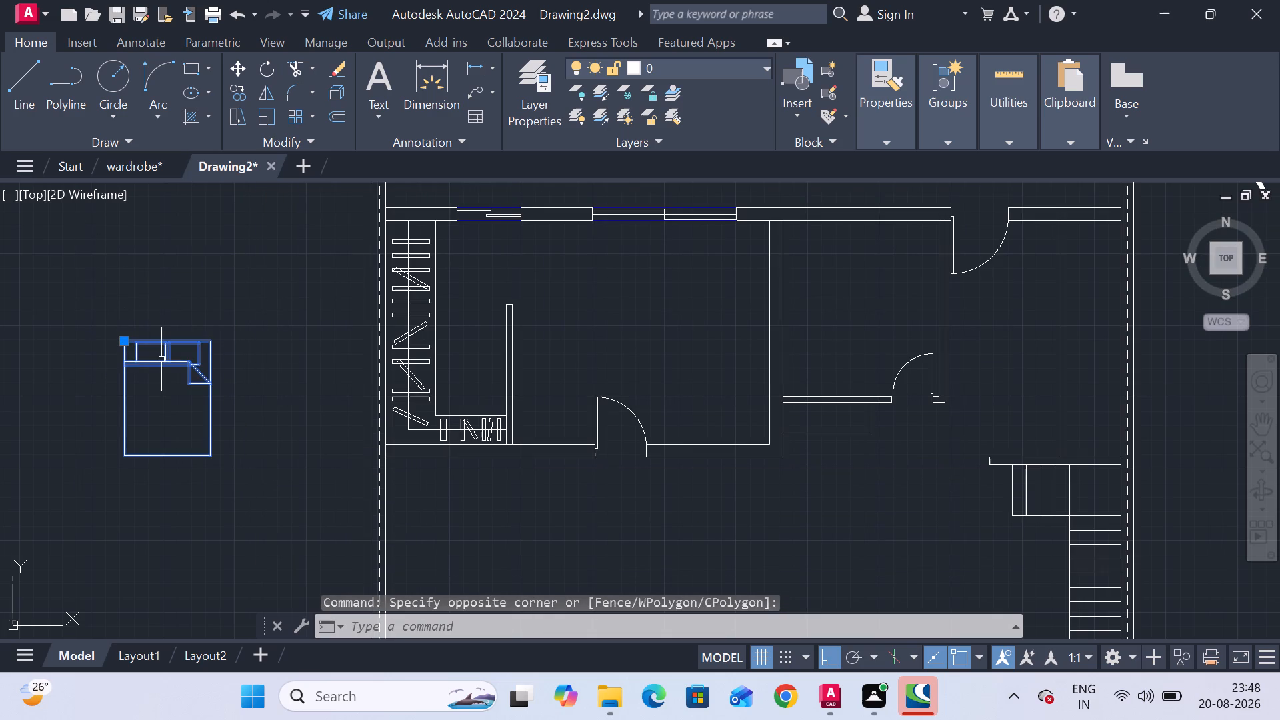
{"action": "right_click", "coordinate": [157, 387]}
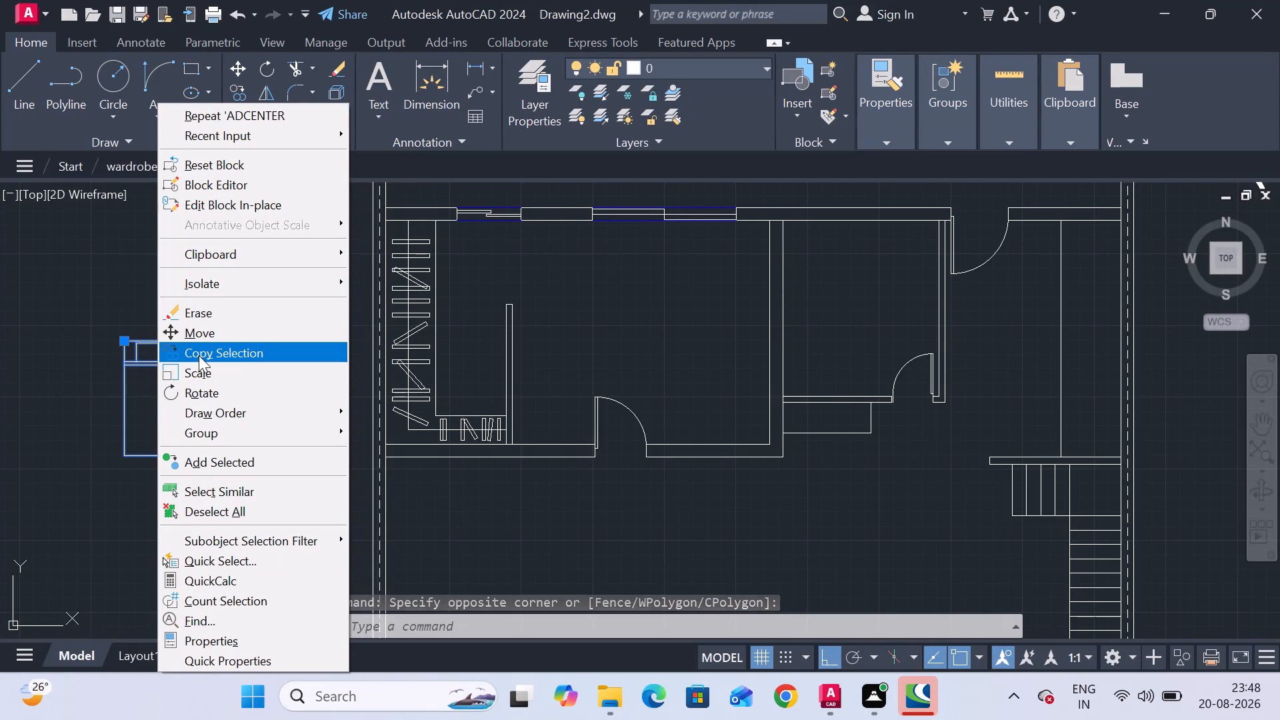
{"action": "left_click", "coordinate": [201, 389]}
{"action": "left_click", "coordinate": [166, 346]}
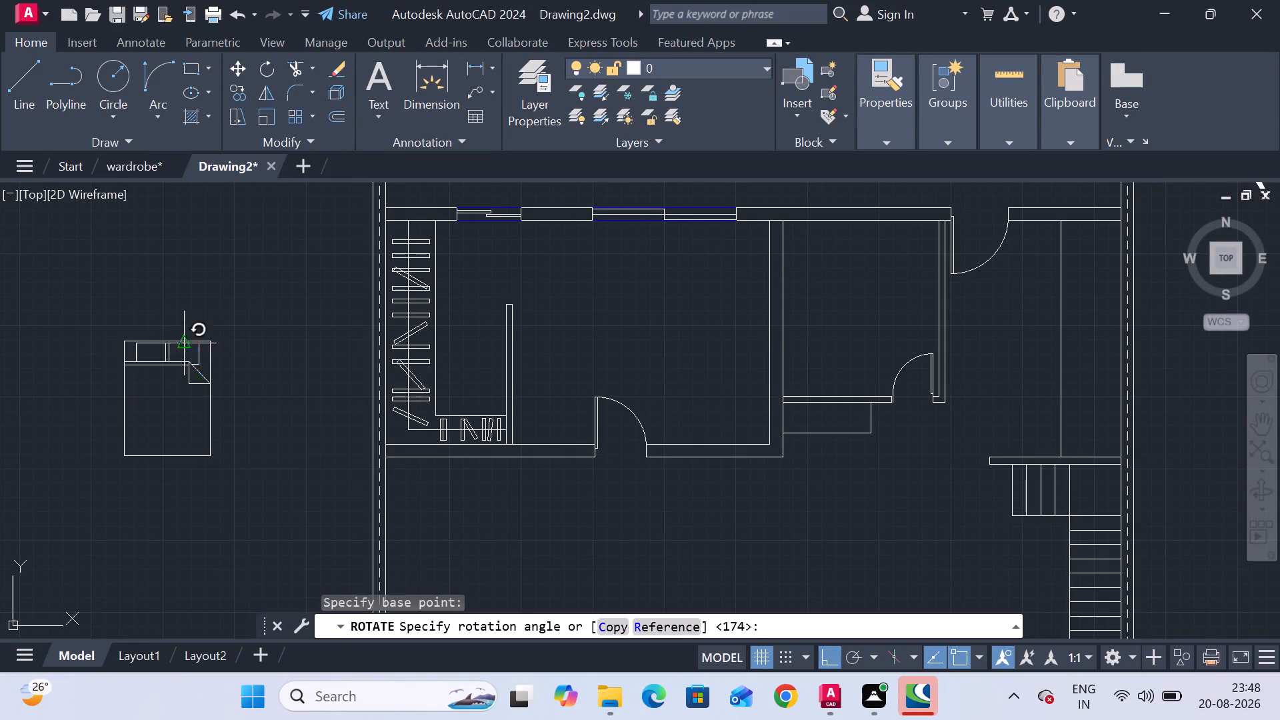
{"action": "left_click", "coordinate": [141, 409]}
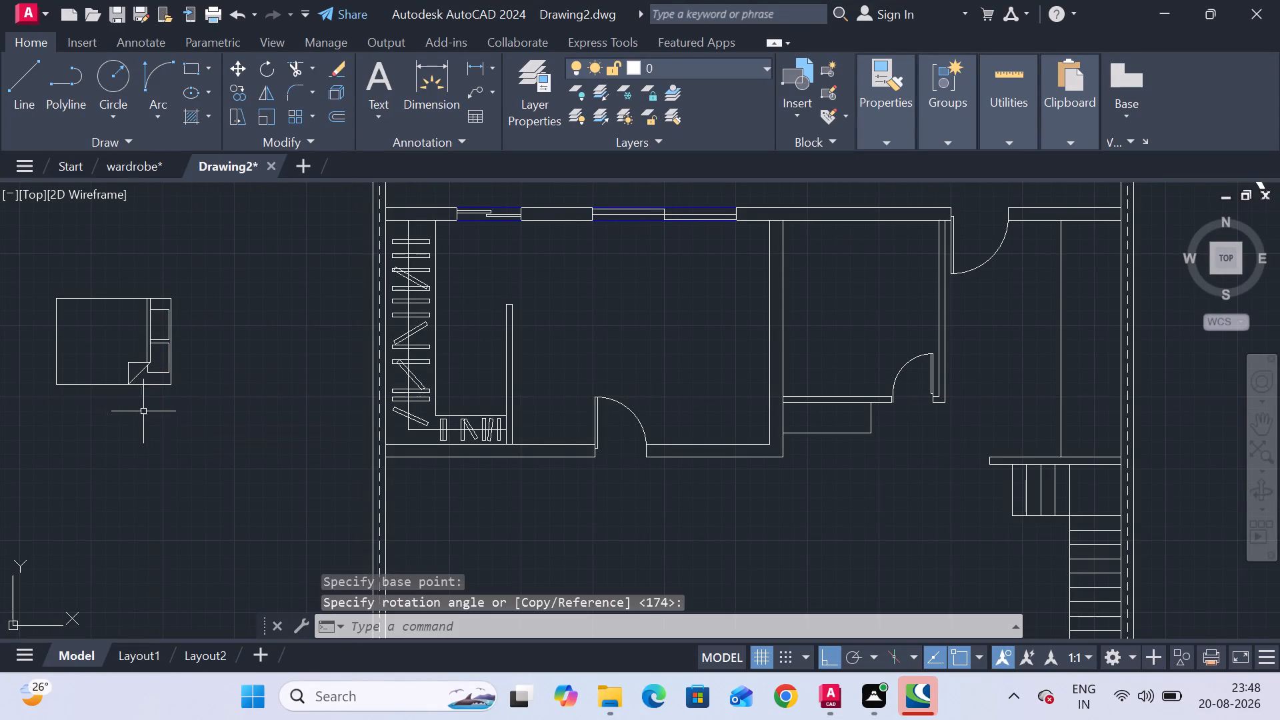
Copy the queen bed into the wardrobe room with its head against the wall opposite the wardrobe, plus a spare copy outside the plan.
{"action": "left_click", "coordinate": [204, 427]}
{"action": "left_click", "coordinate": [19, 250]}
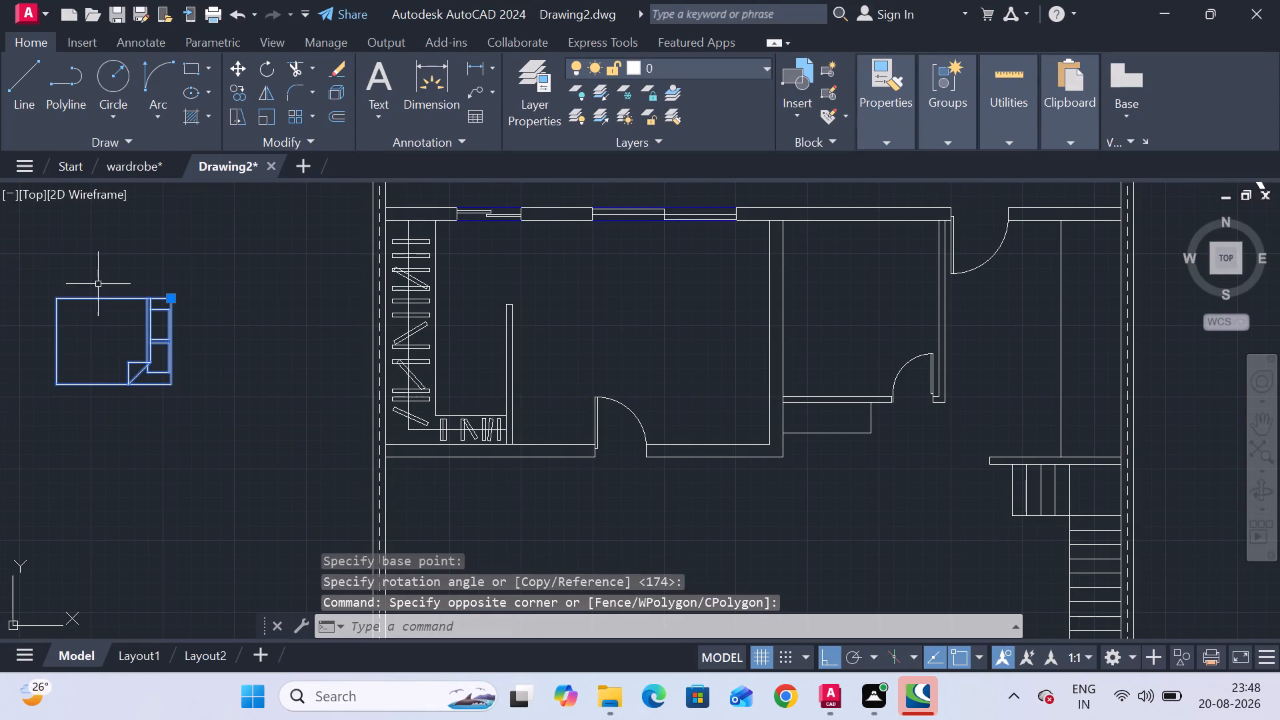
{"action": "right_click", "coordinate": [126, 305]}
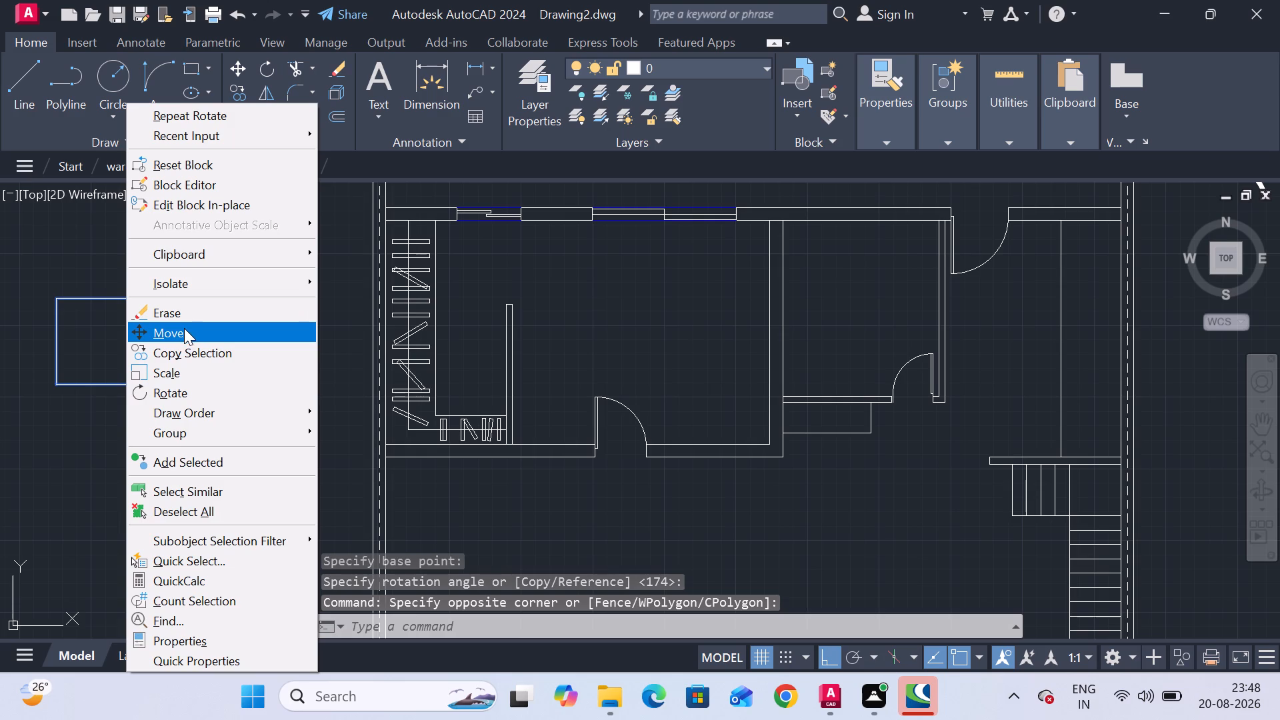
{"action": "left_click", "coordinate": [184, 351]}
{"action": "left_click", "coordinate": [167, 343]}
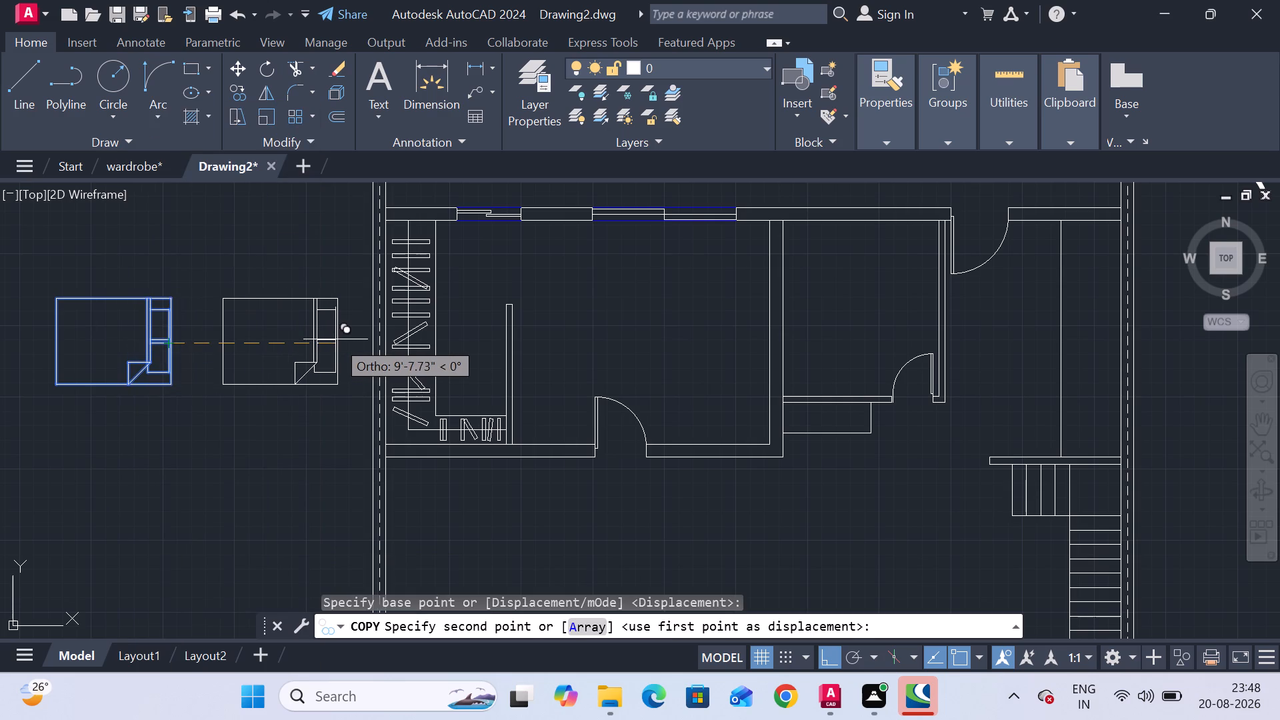
{"action": "key", "text": "F8"}
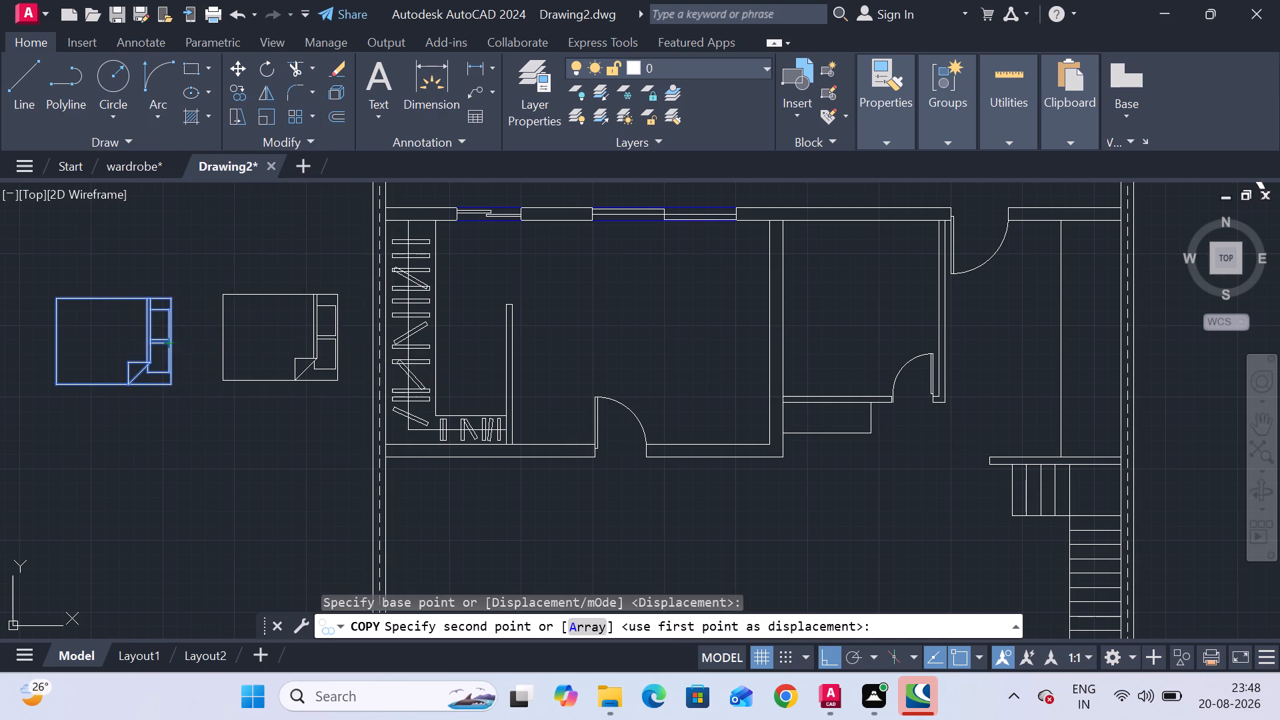
{"action": "scroll", "coordinate": [654, 329], "scroll_direction": "up", "scroll_amount": 1}
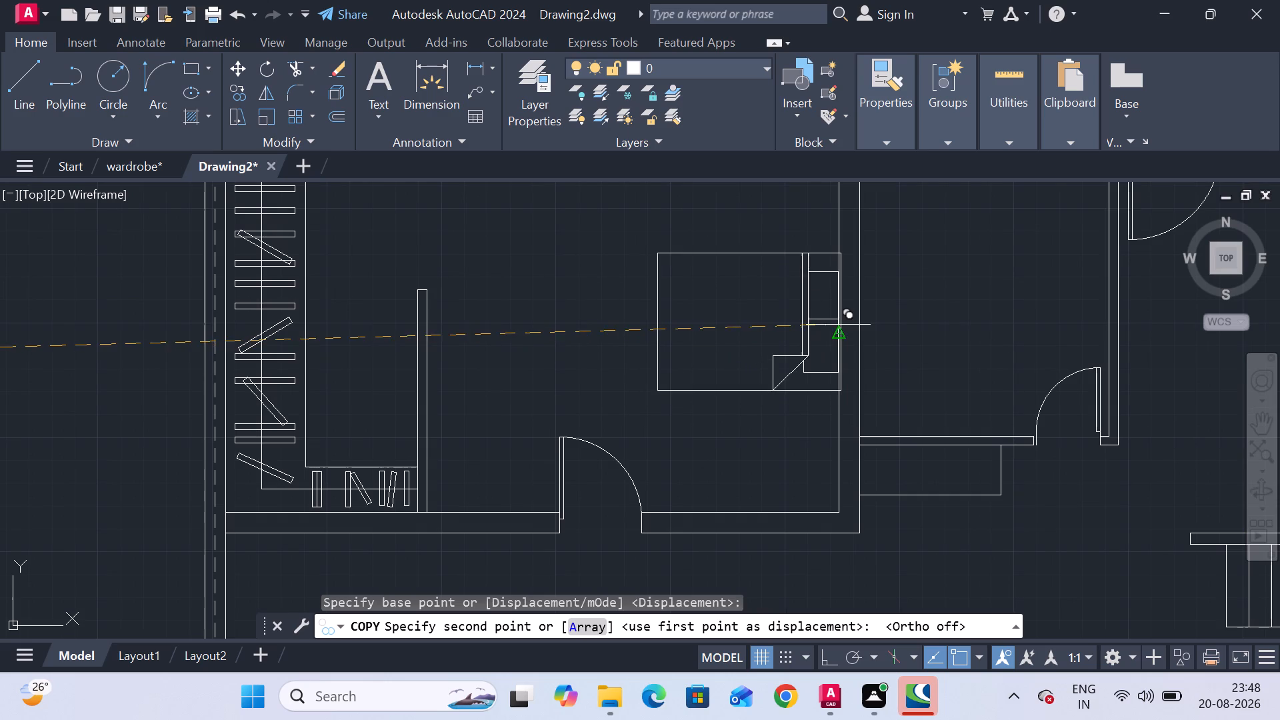
{"action": "scroll", "coordinate": [823, 336], "scroll_direction": "up", "scroll_amount": 1}
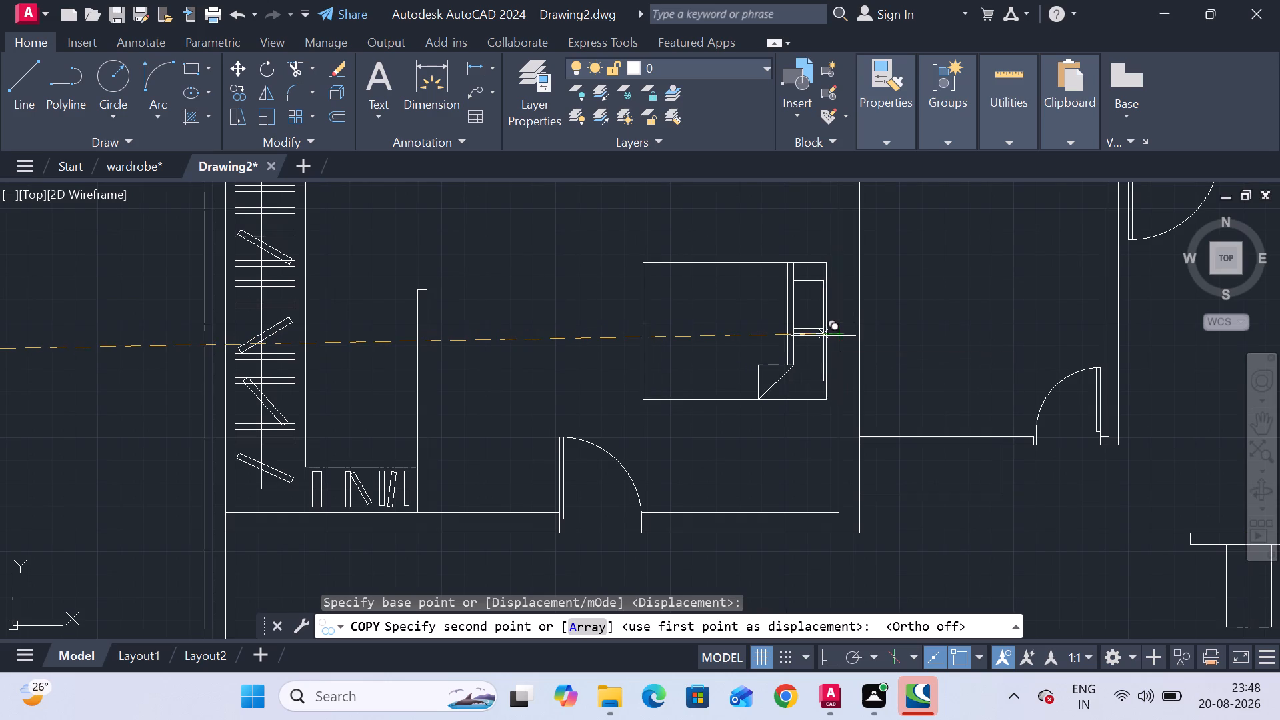
{"action": "scroll", "coordinate": [823, 336], "scroll_direction": "up", "scroll_amount": 1}
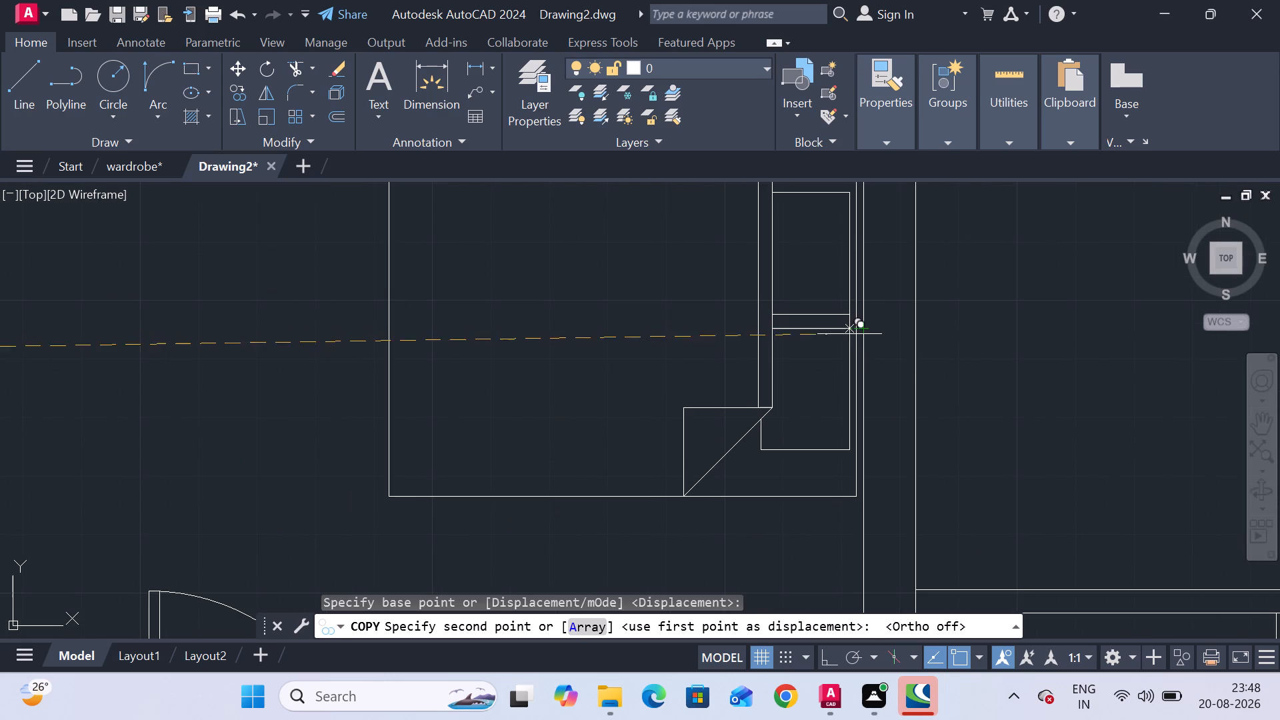
{"action": "left_click", "coordinate": [850, 335]}
{"action": "scroll", "coordinate": [613, 357], "scroll_direction": "down", "scroll_amount": 3}
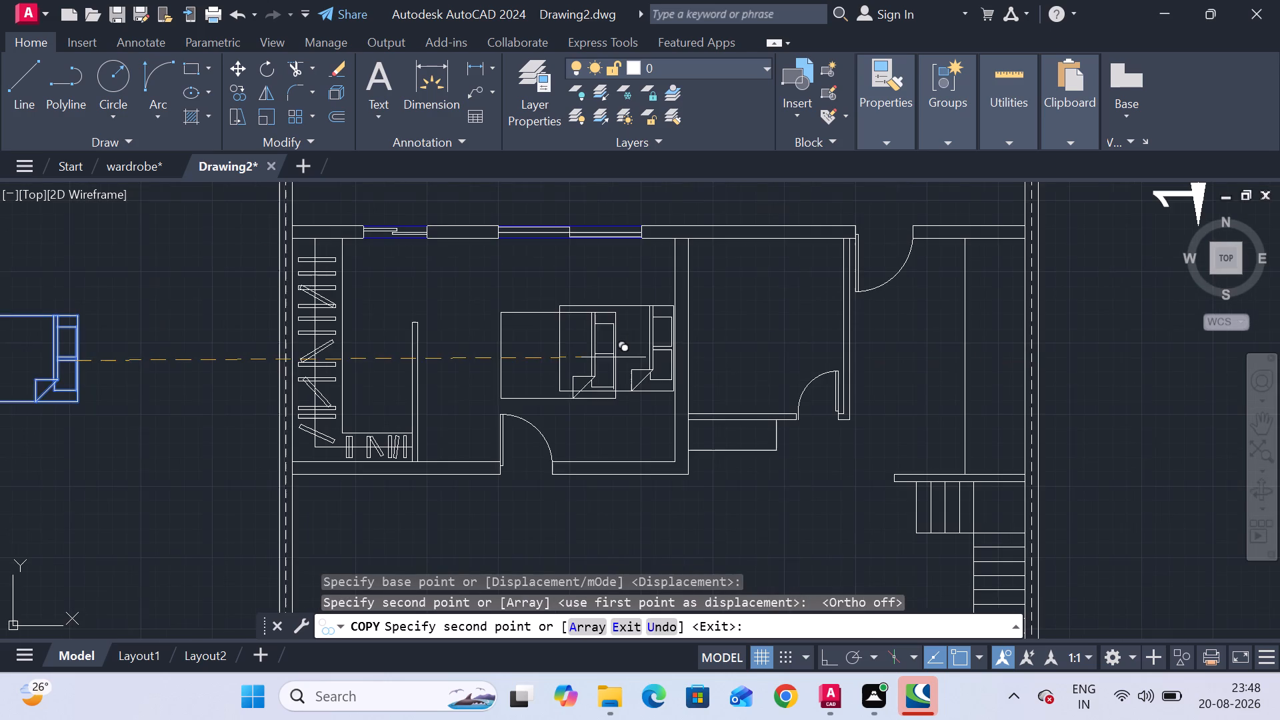
{"action": "left_click", "coordinate": [177, 517]}
{"action": "key", "text": "Escape"}
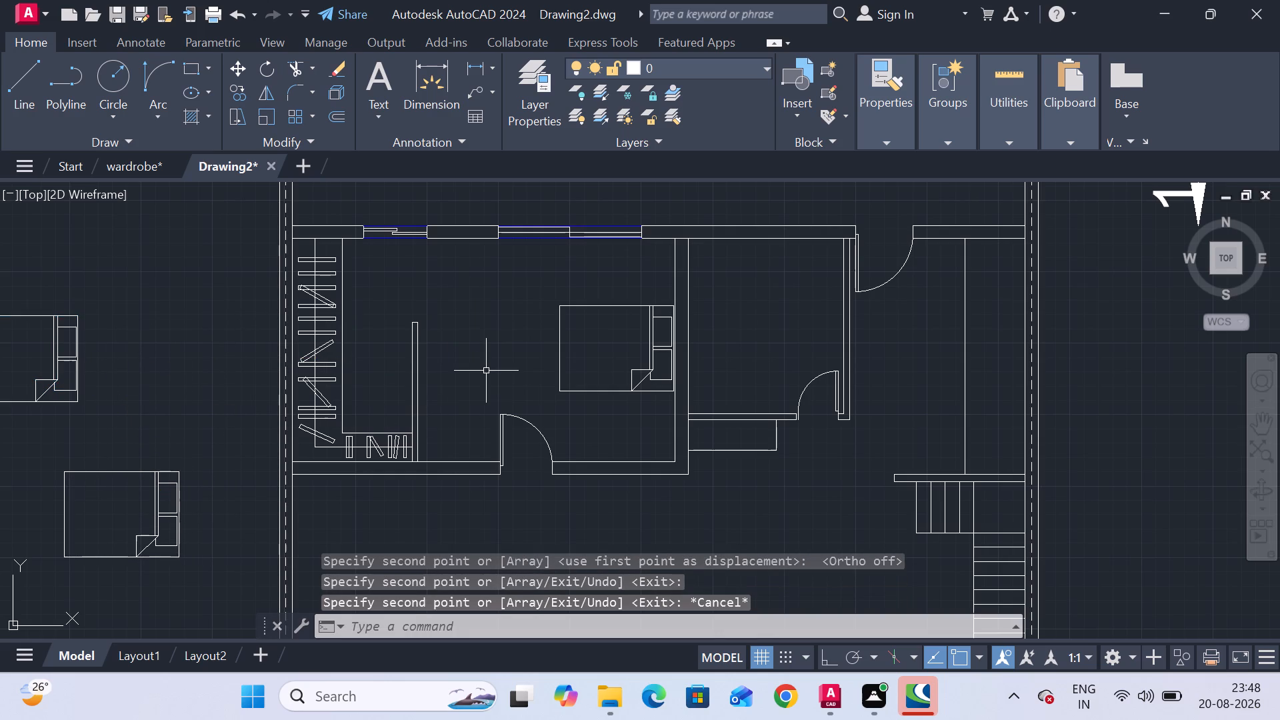
Draw a rug outline with lines around the foot of the bed, extending about 1'-1" beyond its window side and ending at both long sides.
{"action": "scroll", "coordinate": [475, 247], "scroll_direction": "up", "scroll_amount": 1}
{"action": "left_click", "coordinate": [20, 101]}
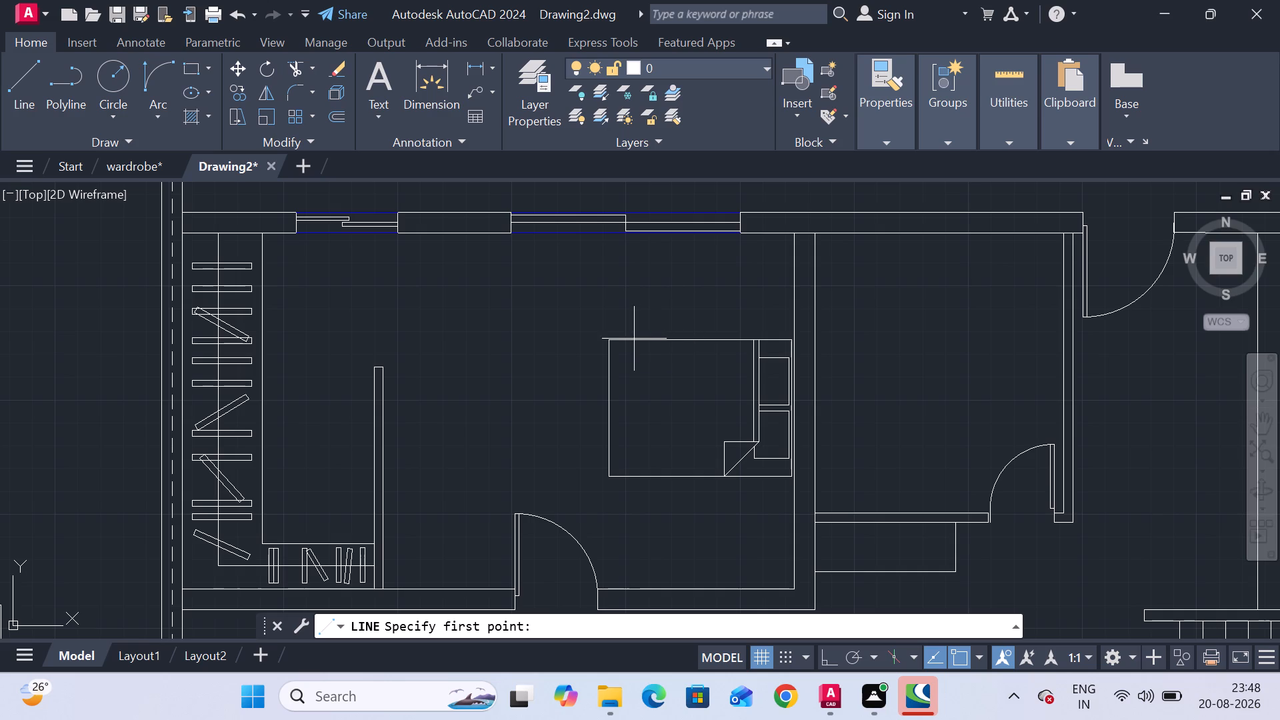
{"action": "scroll", "coordinate": [621, 339], "scroll_direction": "up", "scroll_amount": 1}
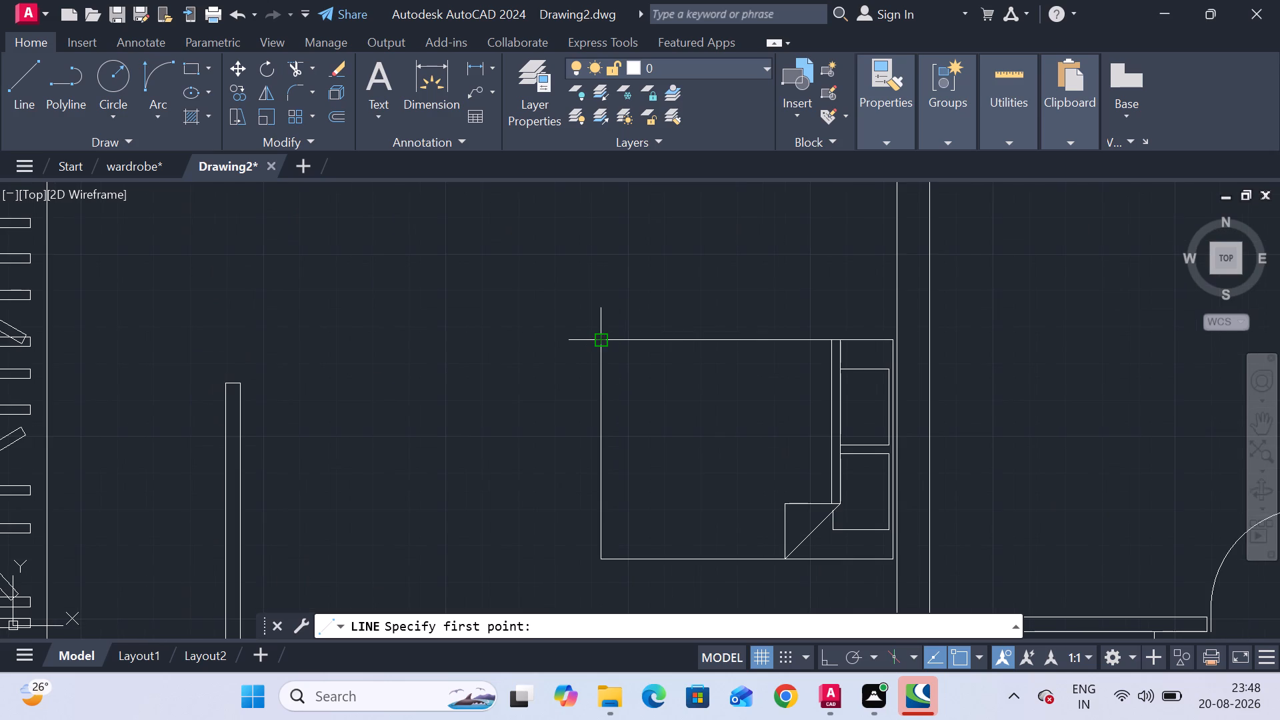
{"action": "left_click", "coordinate": [601, 343]}
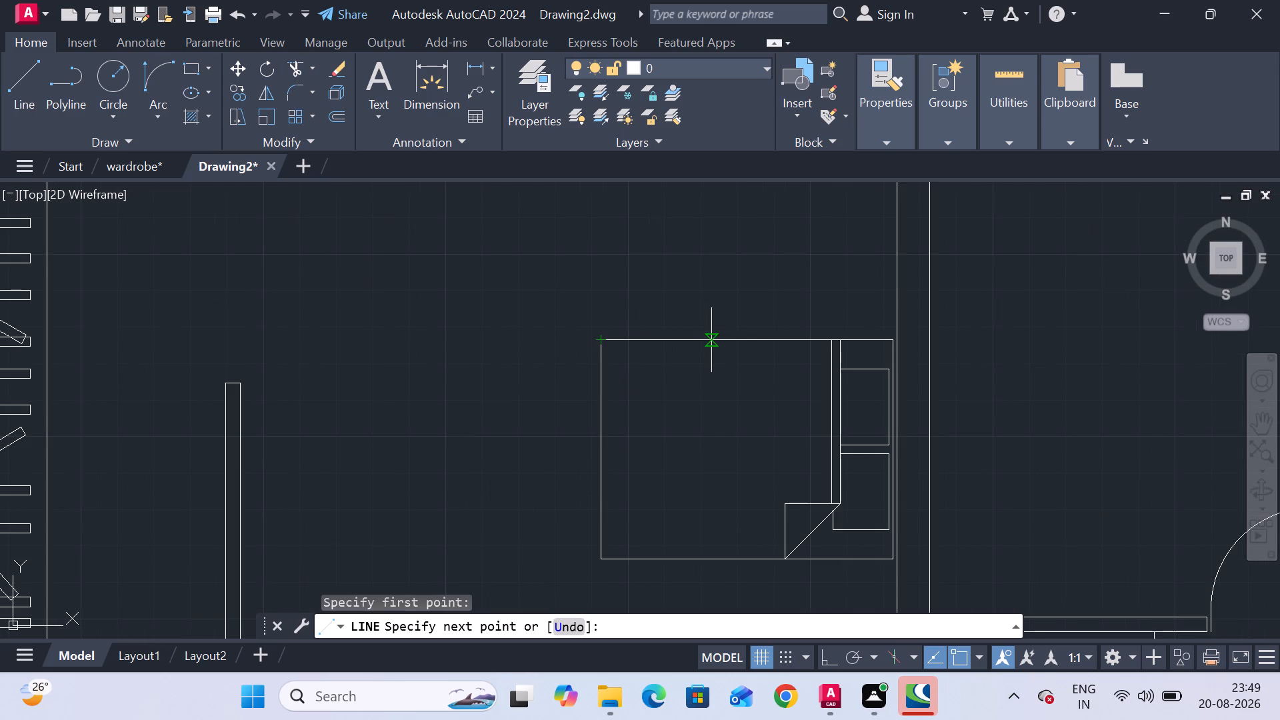
{"action": "key", "text": "F8"}
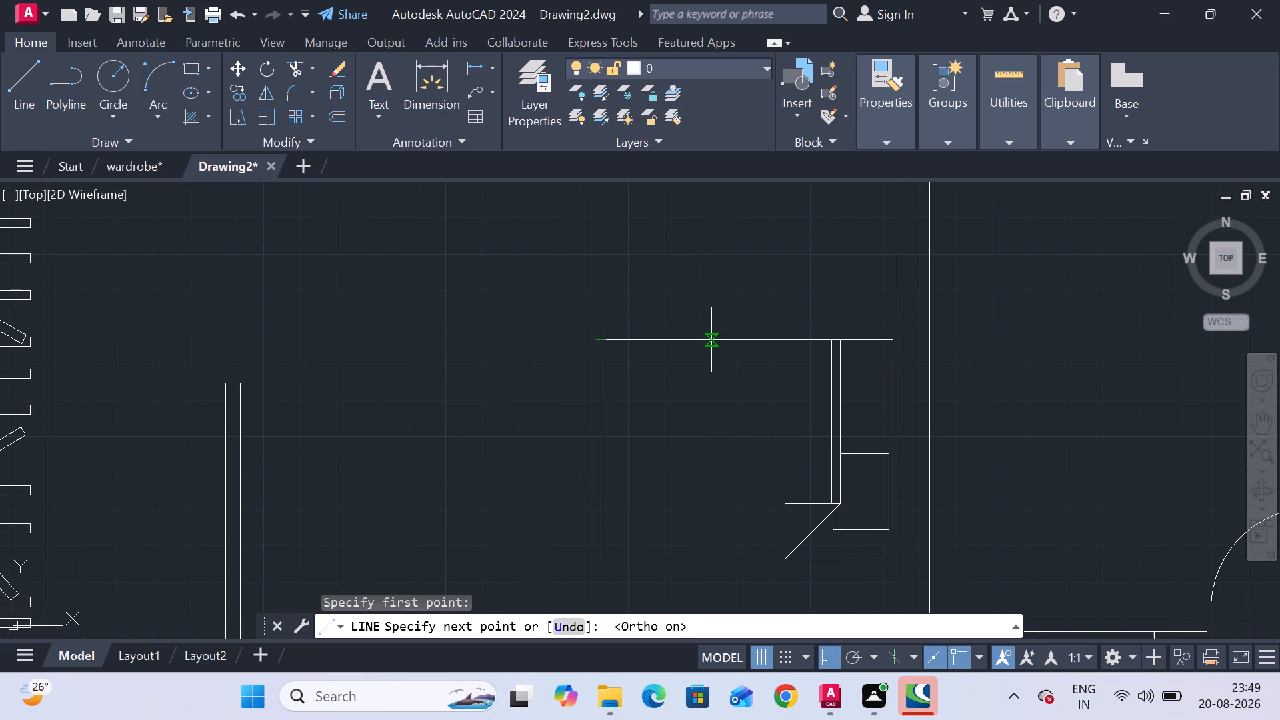
{"action": "left_click", "coordinate": [711, 340]}
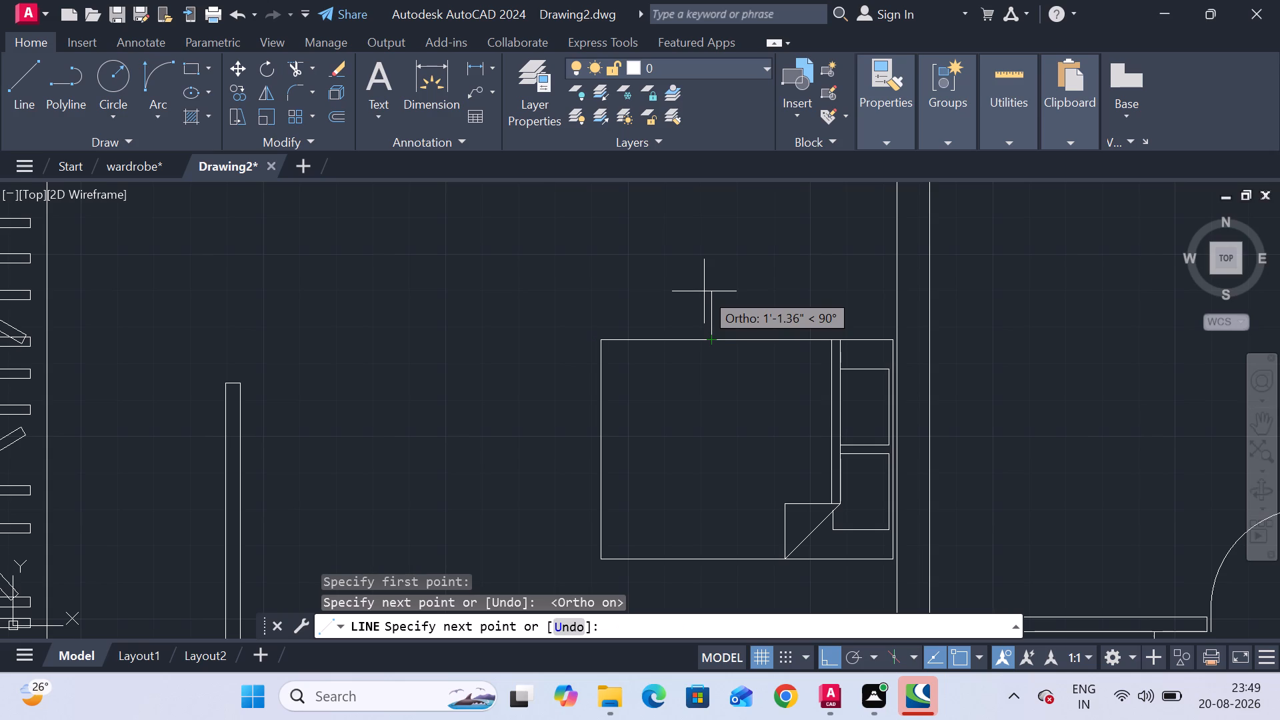
{"action": "left_click", "coordinate": [704, 291]}
{"action": "scroll", "coordinate": [526, 300], "scroll_direction": "down", "scroll_amount": 1}
{"action": "middle_click", "coordinate": [526, 300]}
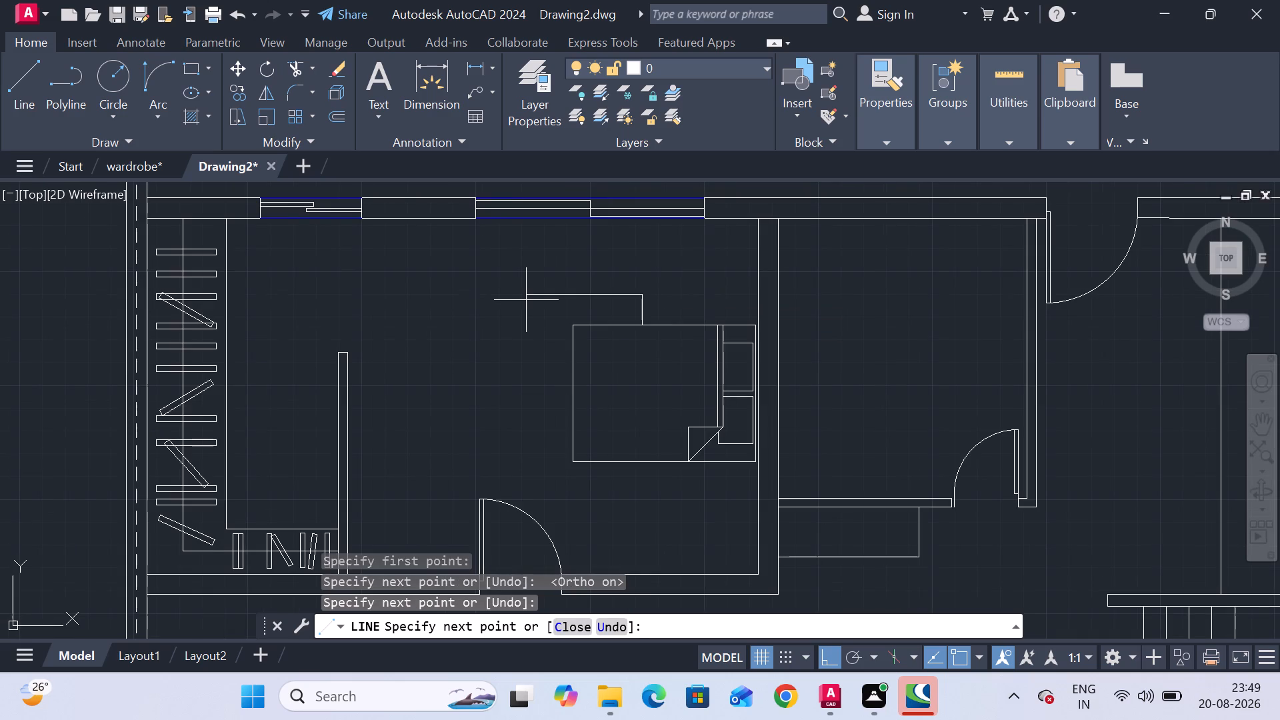
{"action": "left_click", "coordinate": [526, 300]}
{"action": "middle_click_drag", "start_coordinate": [536, 453], "coordinate": [536, 413]}
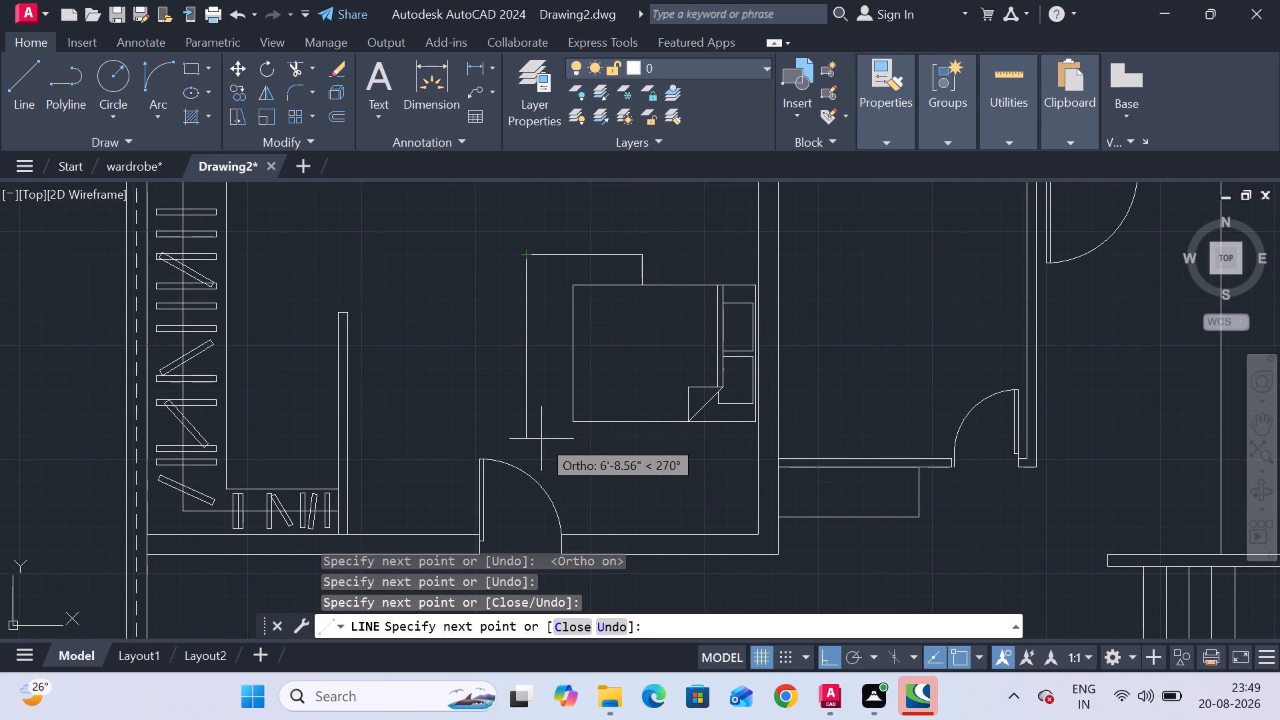
{"action": "key", "text": "ctrl+z"}
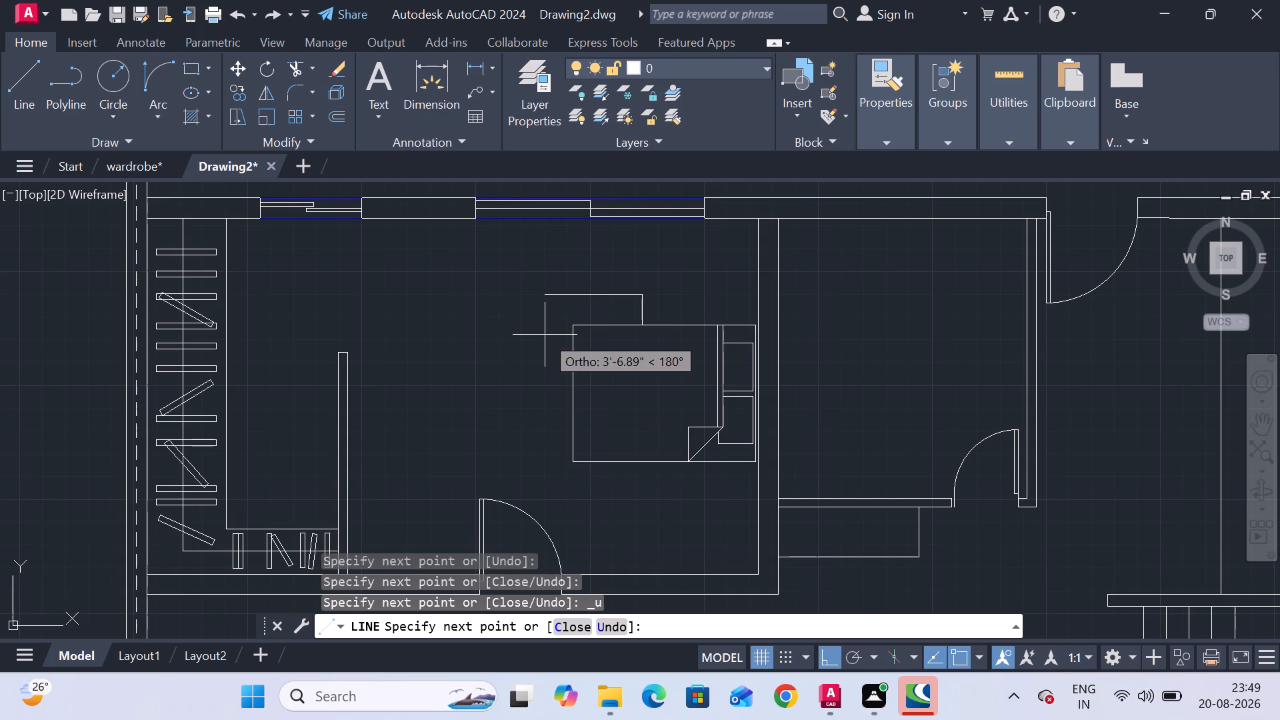
{"action": "scroll", "coordinate": [541, 317], "scroll_direction": "up", "scroll_amount": 2}
{"action": "left_click", "coordinate": [547, 313]}
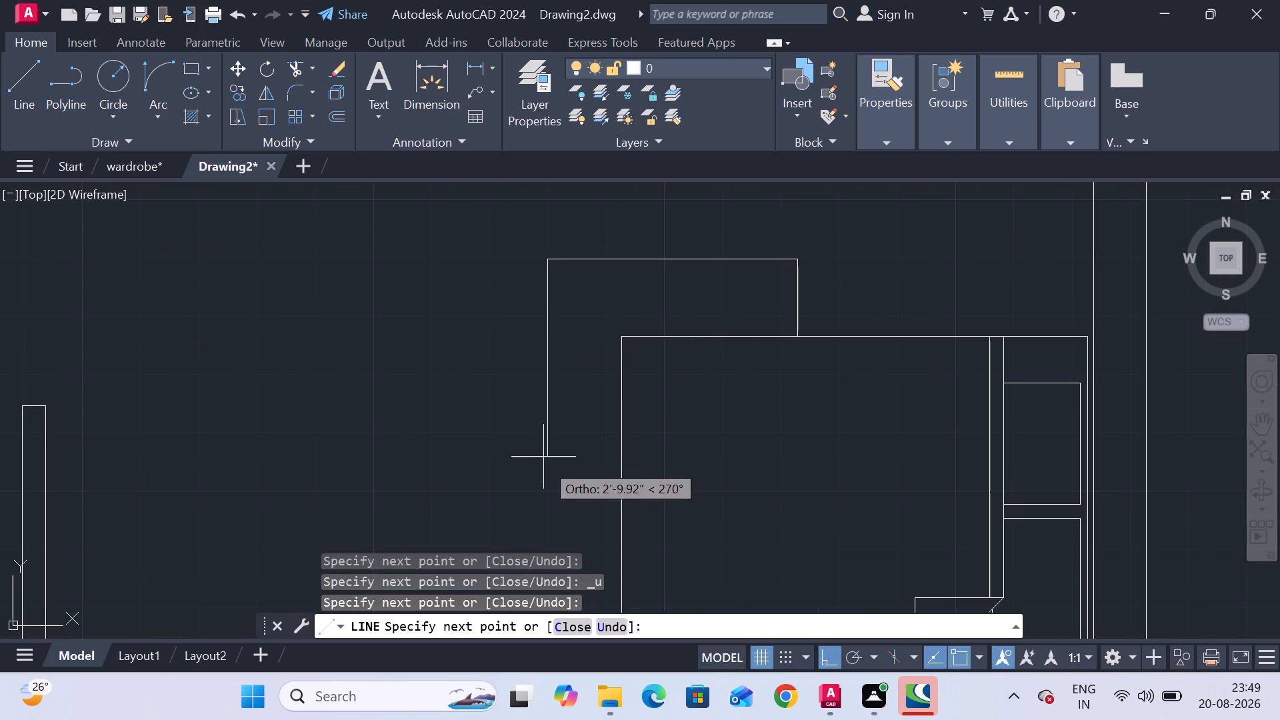
{"action": "scroll", "coordinate": [545, 480], "scroll_direction": "down", "scroll_amount": 2}
{"action": "middle_click_drag", "start_coordinate": [545, 481], "coordinate": [533, 349]}
{"action": "scroll", "coordinate": [542, 443], "scroll_direction": "up", "scroll_amount": 2}
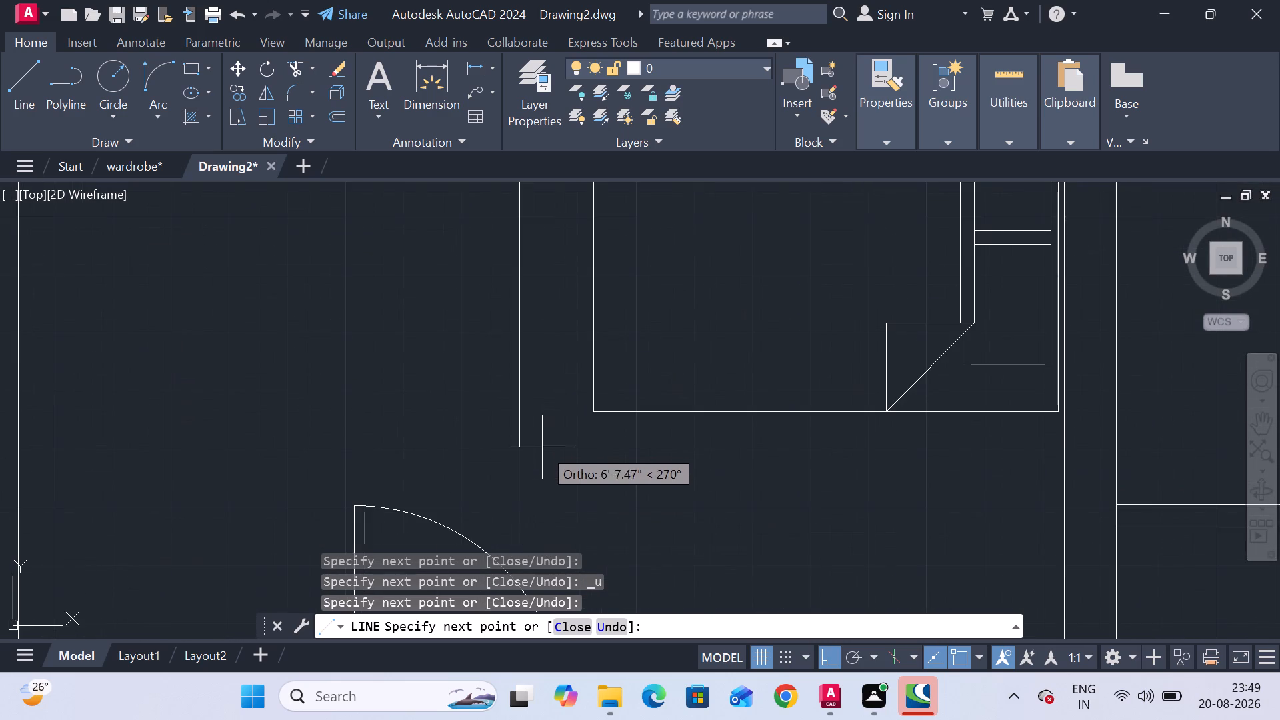
{"action": "left_click", "coordinate": [542, 476]}
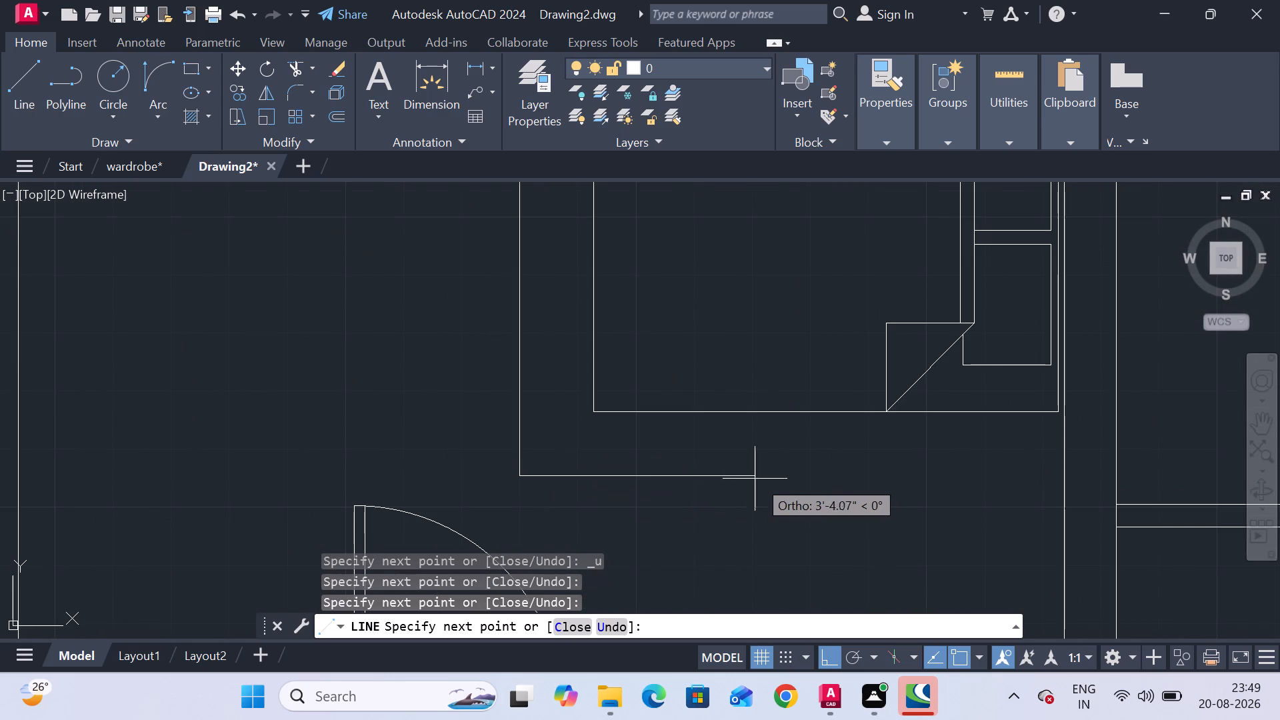
{"action": "scroll", "coordinate": [762, 479], "scroll_direction": "down", "scroll_amount": 2}
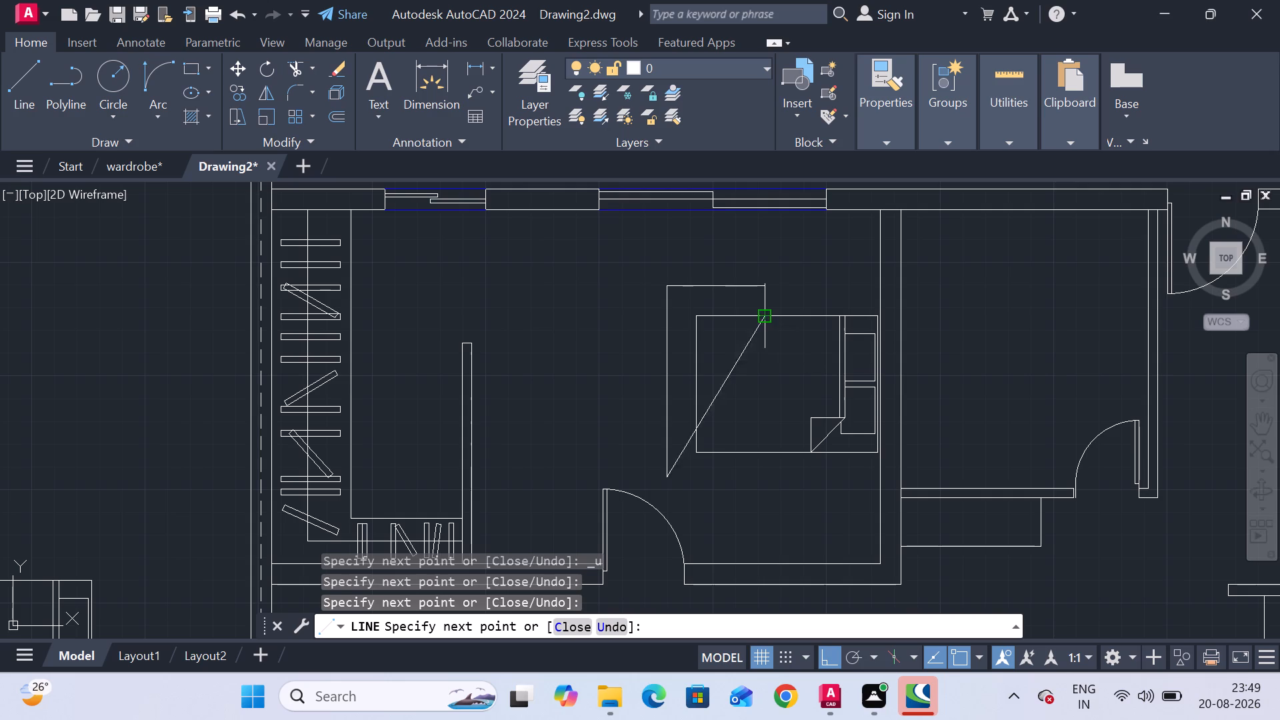
{"action": "left_click", "coordinate": [764, 479]}
{"action": "left_click", "coordinate": [763, 455]}
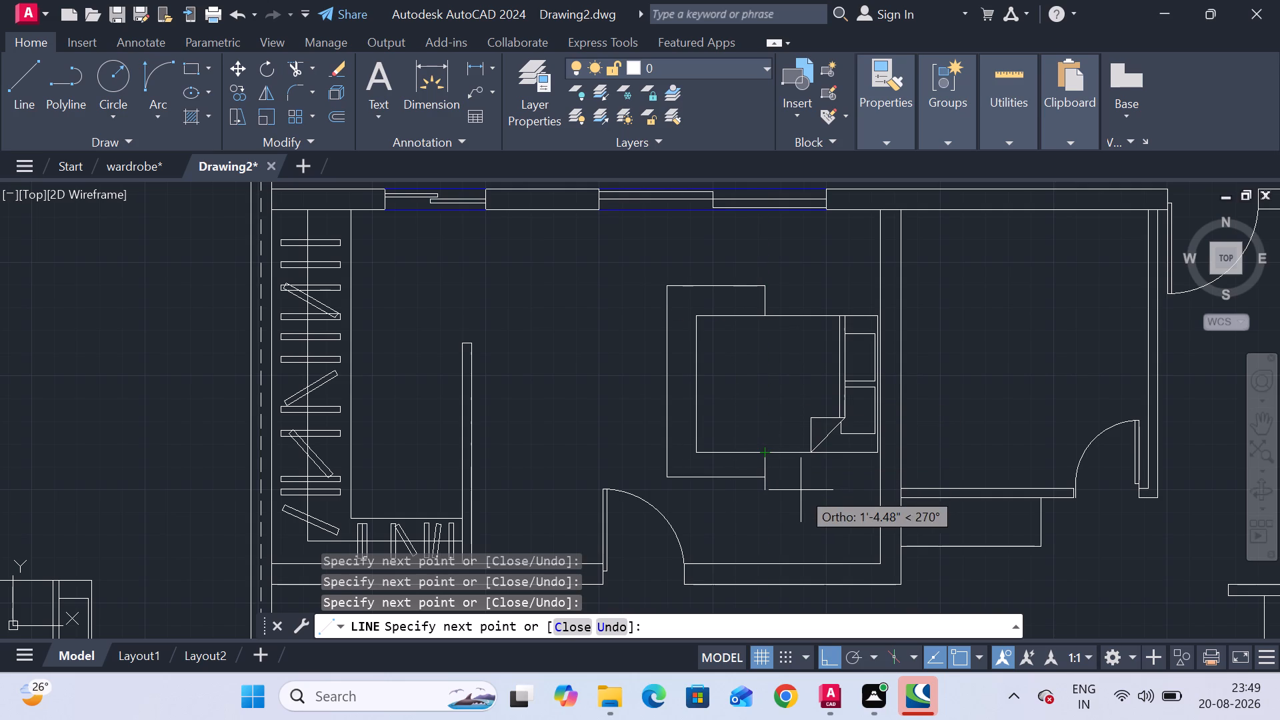
{"action": "key", "text": "Escape"}
{"action": "key", "text": "Escape"}
{"action": "key", "text": "Escape"}
{"action": "key", "text": "Escape"}
{"action": "key", "text": "Escape"}
Draw a bedside table outline with lines between the bed's window side and the wall behind its head.
{"action": "scroll", "coordinate": [718, 519], "scroll_direction": "down", "scroll_amount": 1}
{"action": "middle_click_drag", "start_coordinate": [718, 519], "coordinate": [705, 495]}
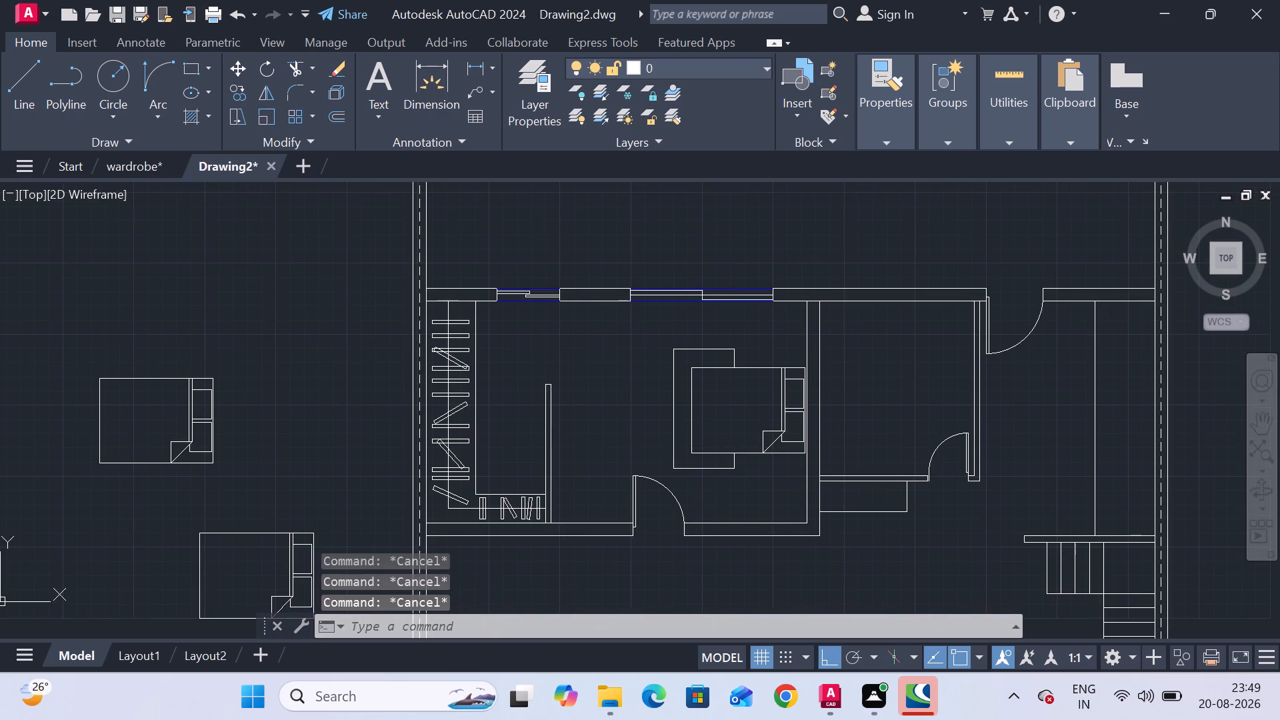
{"action": "middle_click_drag", "start_coordinate": [771, 351], "coordinate": [656, 329]}
{"action": "scroll", "coordinate": [656, 329], "scroll_direction": "up", "scroll_amount": 2}
{"action": "left_click", "coordinate": [13, 89]}
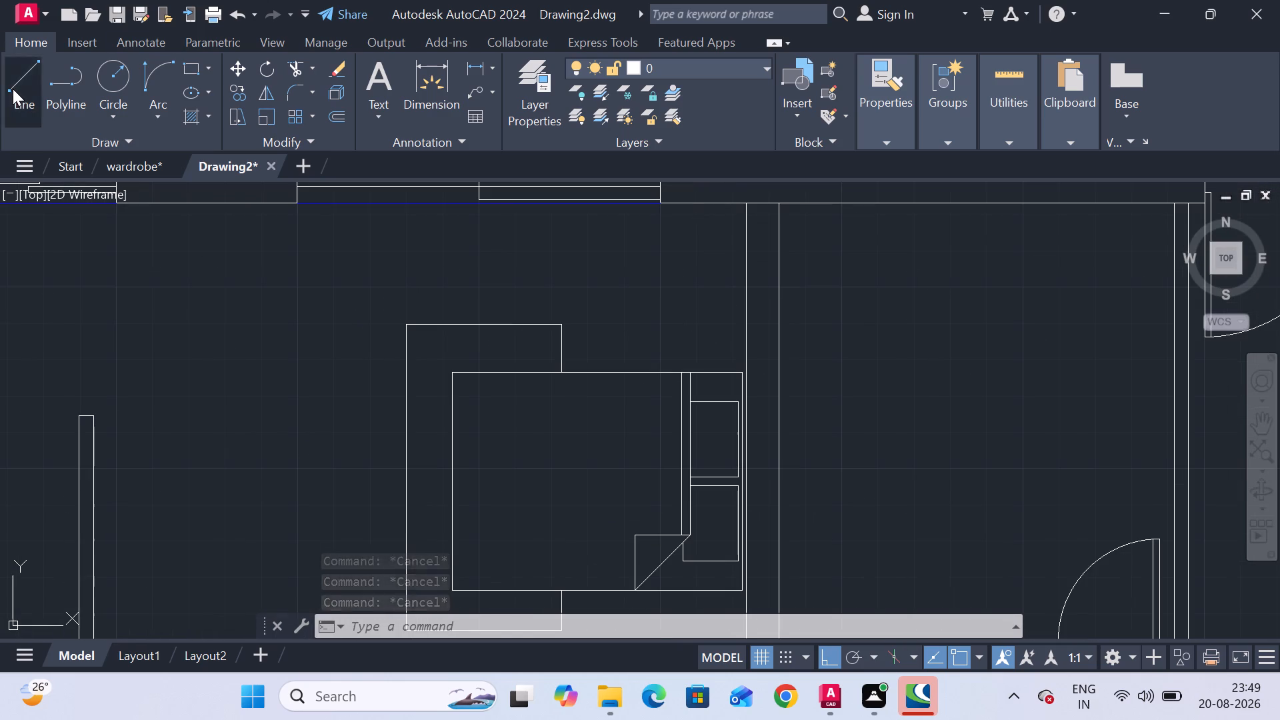
{"action": "left_click", "coordinate": [692, 371]}
{"action": "left_click", "coordinate": [690, 311]}
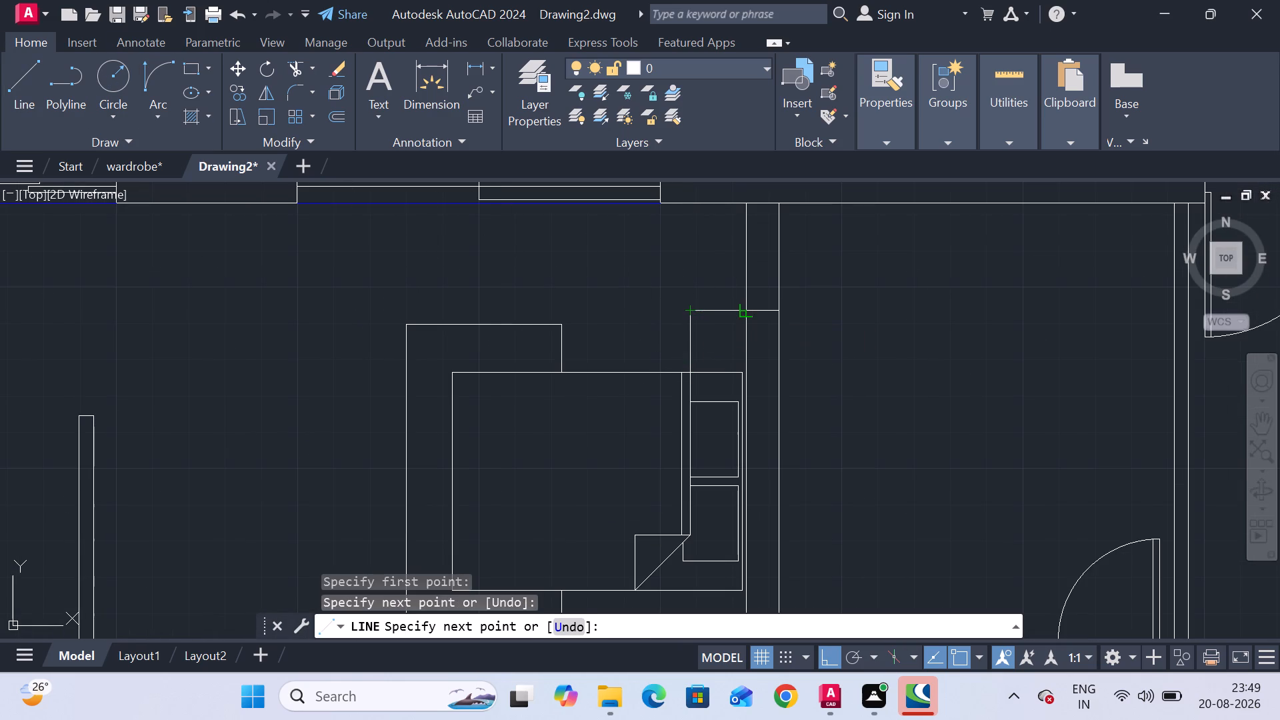
{"action": "left_click", "coordinate": [745, 309]}
{"action": "key", "text": "Escape"}
Draw a second bedside table outline on the bed's door side, with lines from the bed edge to the wall behind its head.
{"action": "scroll", "coordinate": [673, 349], "scroll_direction": "down", "scroll_amount": 2}
{"action": "middle_click_drag", "start_coordinate": [670, 349], "coordinate": [599, 263]}
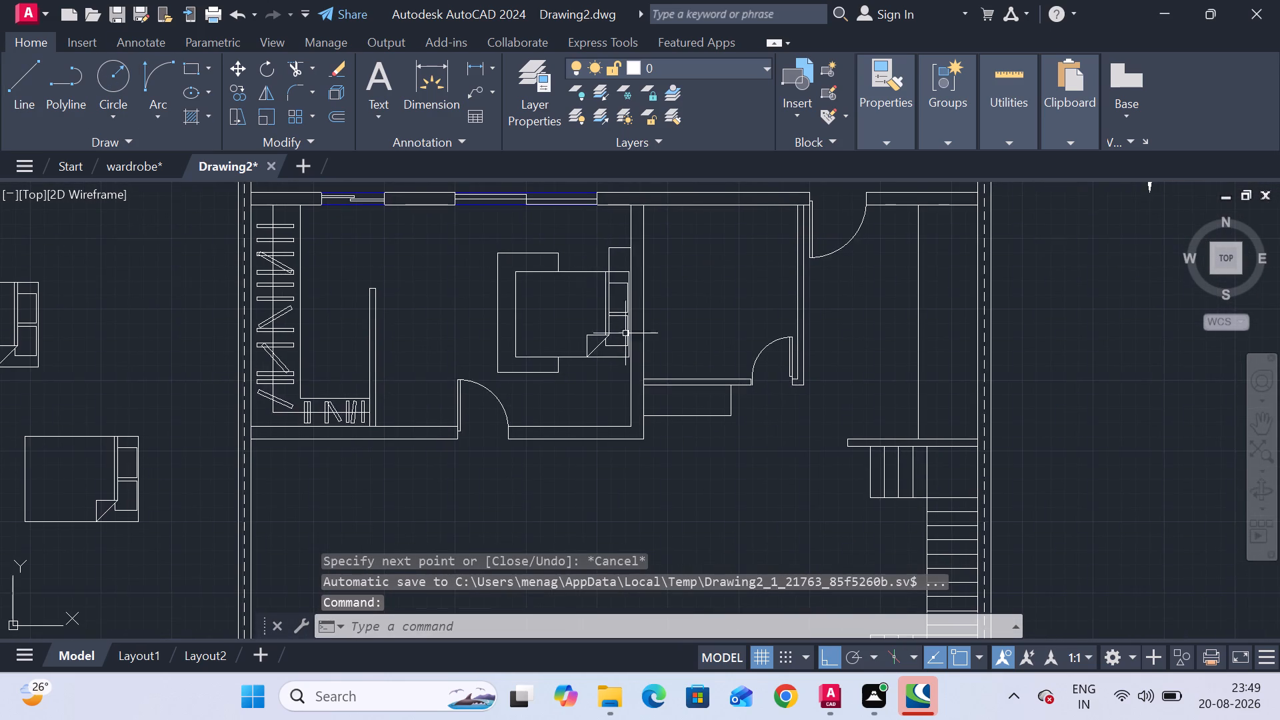
{"action": "scroll", "coordinate": [635, 387], "scroll_direction": "up", "scroll_amount": 2}
{"action": "left_click", "coordinate": [11, 72]}
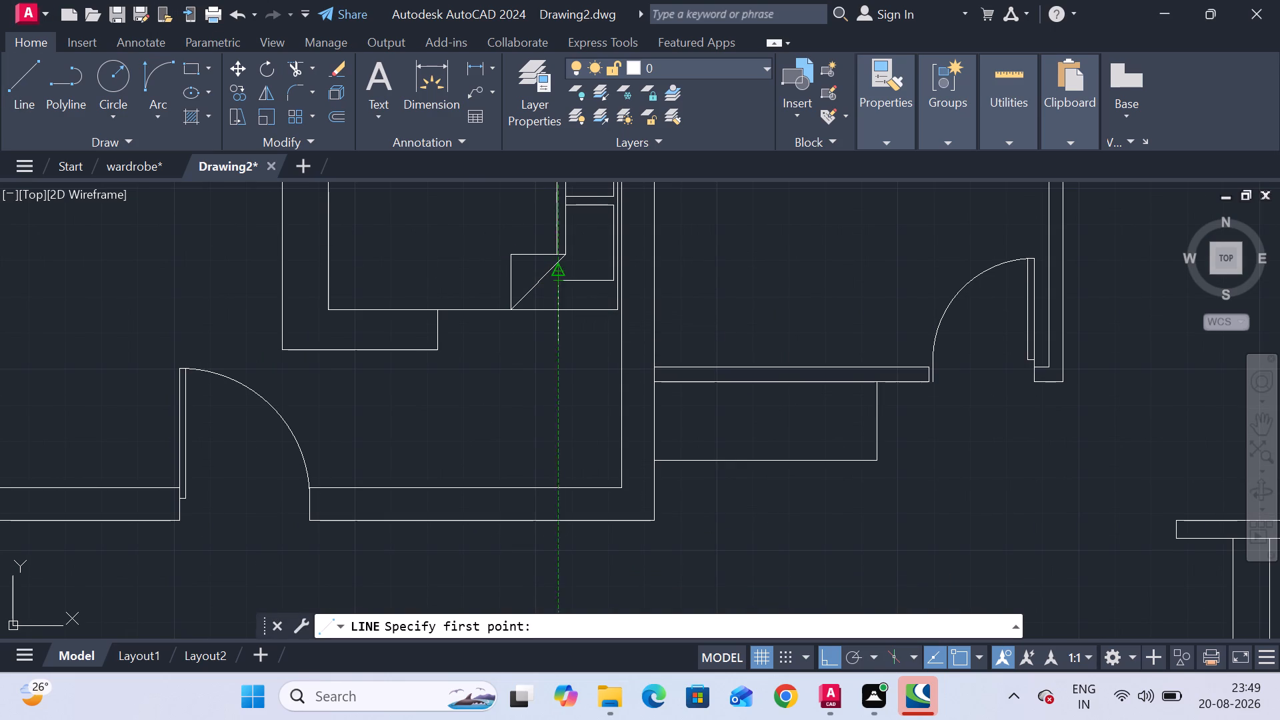
{"action": "scroll", "coordinate": [559, 306], "scroll_direction": "up", "scroll_amount": 3}
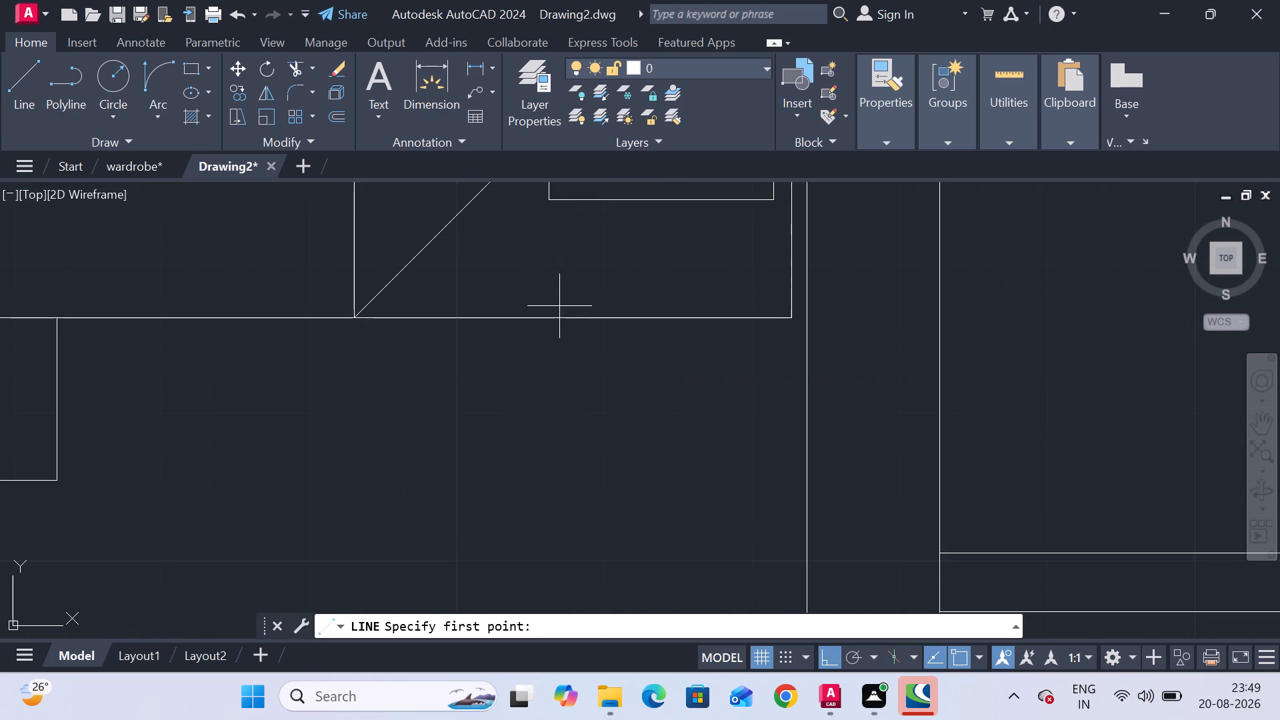
{"action": "left_click", "coordinate": [558, 319]}
{"action": "scroll", "coordinate": [547, 372], "scroll_direction": "down", "scroll_amount": 3}
{"action": "middle_click_drag", "start_coordinate": [547, 367], "coordinate": [547, 343]}
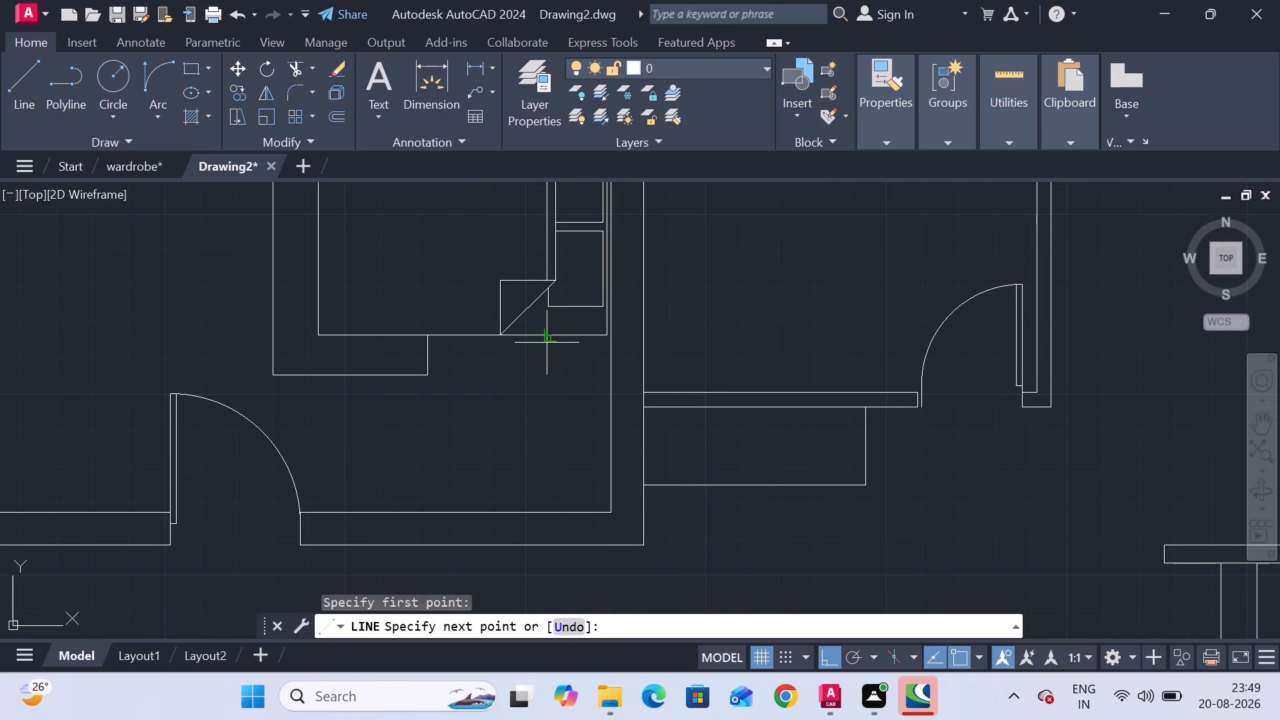
{"action": "left_click", "coordinate": [548, 415]}
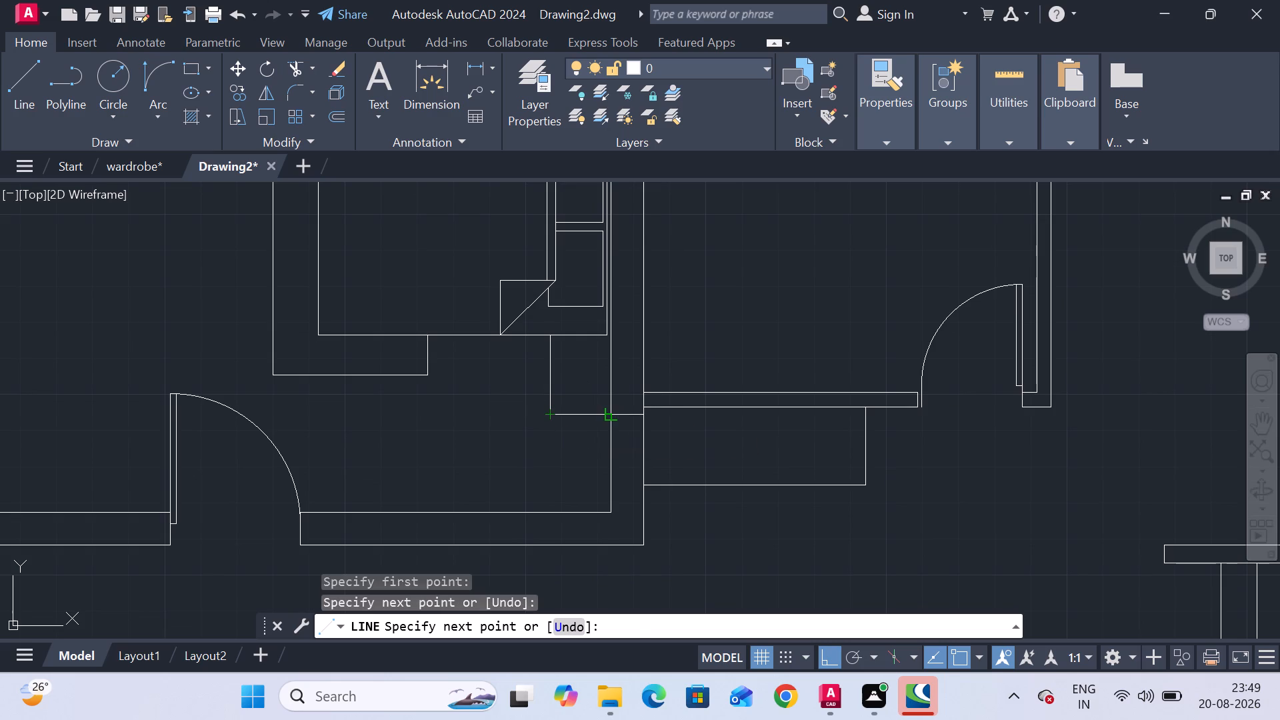
{"action": "left_click", "coordinate": [610, 416]}
{"action": "key", "text": "Escape"}
Draw a desk outline with lines from the free end of the wardrobe partition into the room and along to the door wall.
{"action": "scroll", "coordinate": [392, 432], "scroll_direction": "down", "scroll_amount": 2}
{"action": "middle_click_drag", "start_coordinate": [391, 432], "coordinate": [530, 432]}
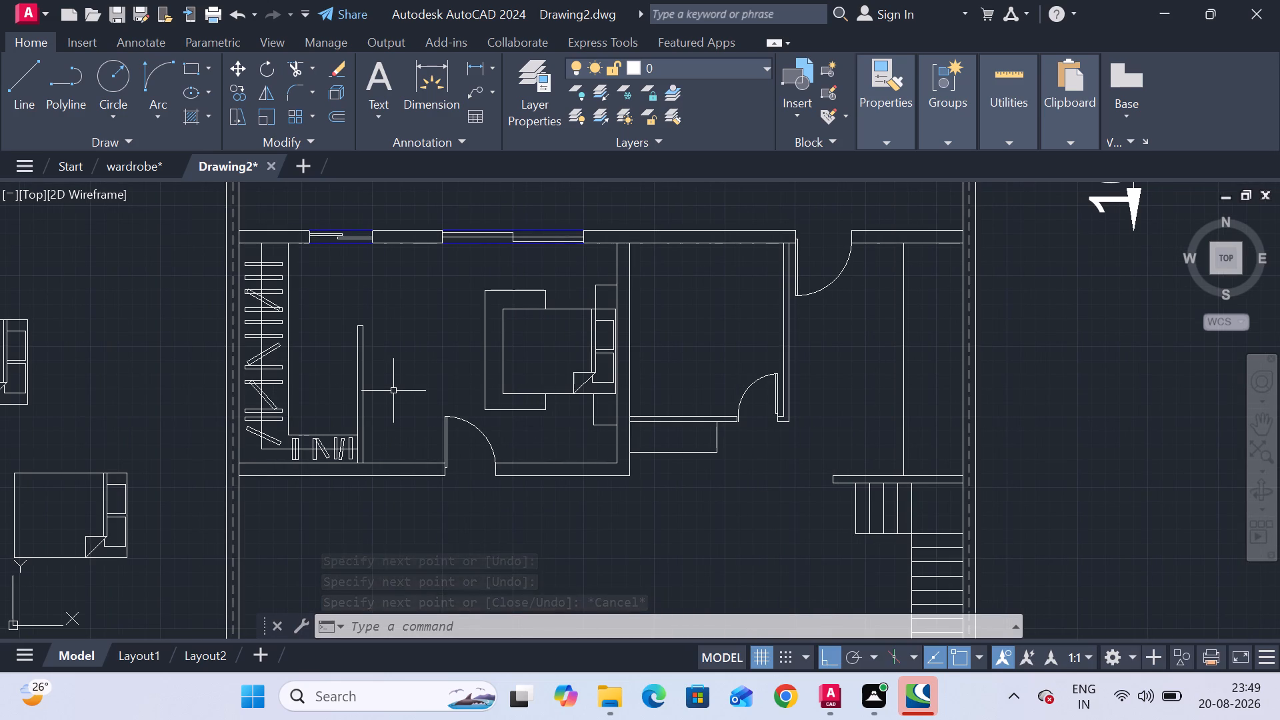
{"action": "left_click", "coordinate": [33, 91]}
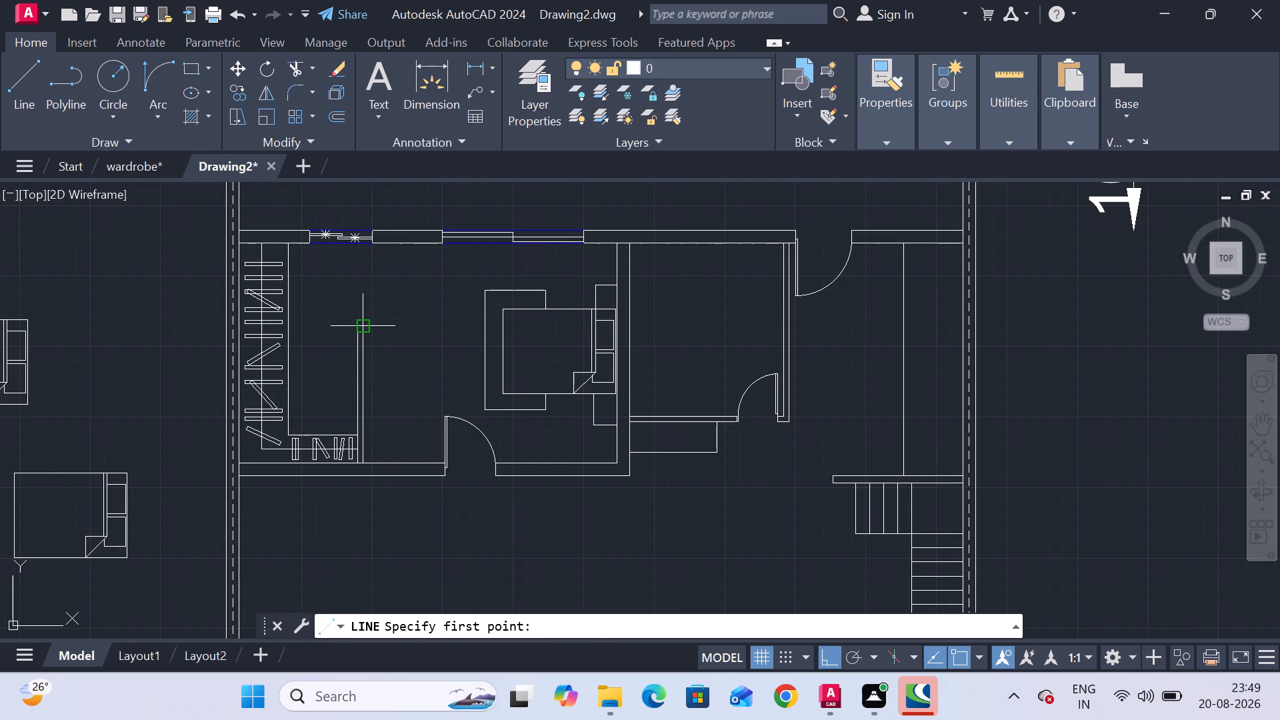
{"action": "left_click", "coordinate": [363, 325]}
{"action": "scroll", "coordinate": [401, 325], "scroll_direction": "up", "scroll_amount": 1}
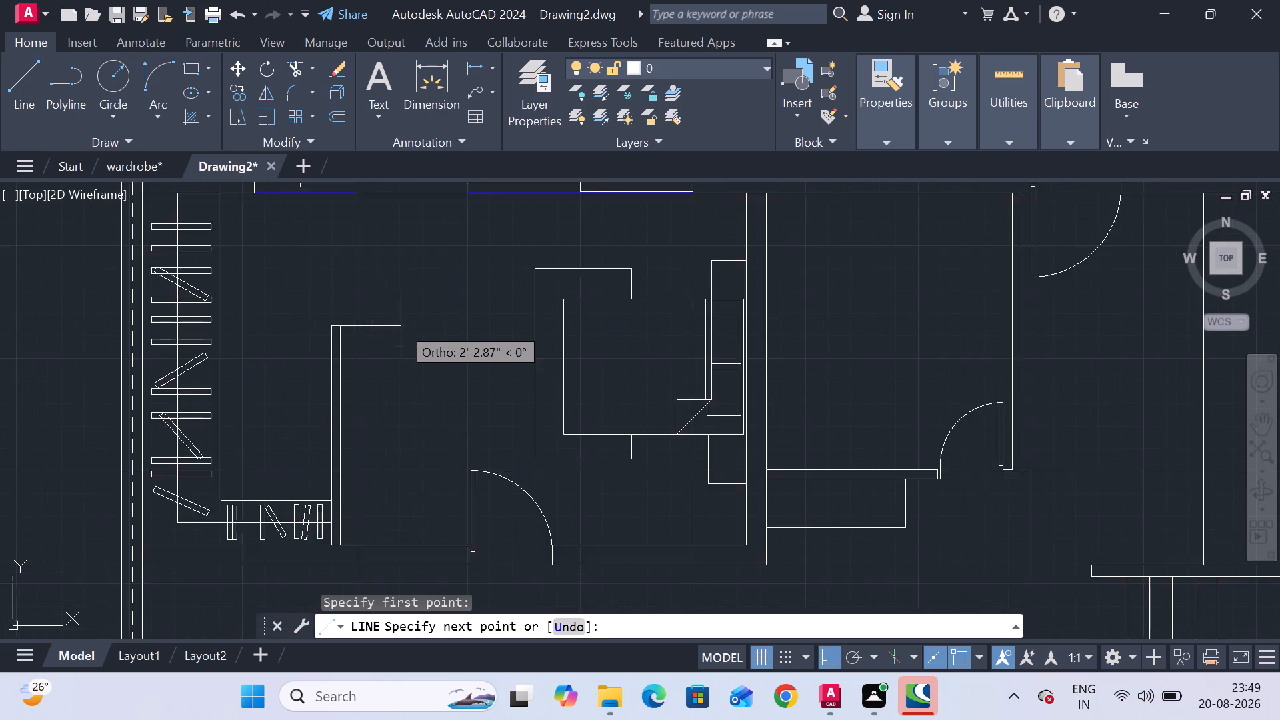
{"action": "scroll", "coordinate": [401, 325], "scroll_direction": "up", "scroll_amount": 1}
{"action": "left_click", "coordinate": [388, 329]}
{"action": "scroll", "coordinate": [389, 417], "scroll_direction": "down", "scroll_amount": 1}
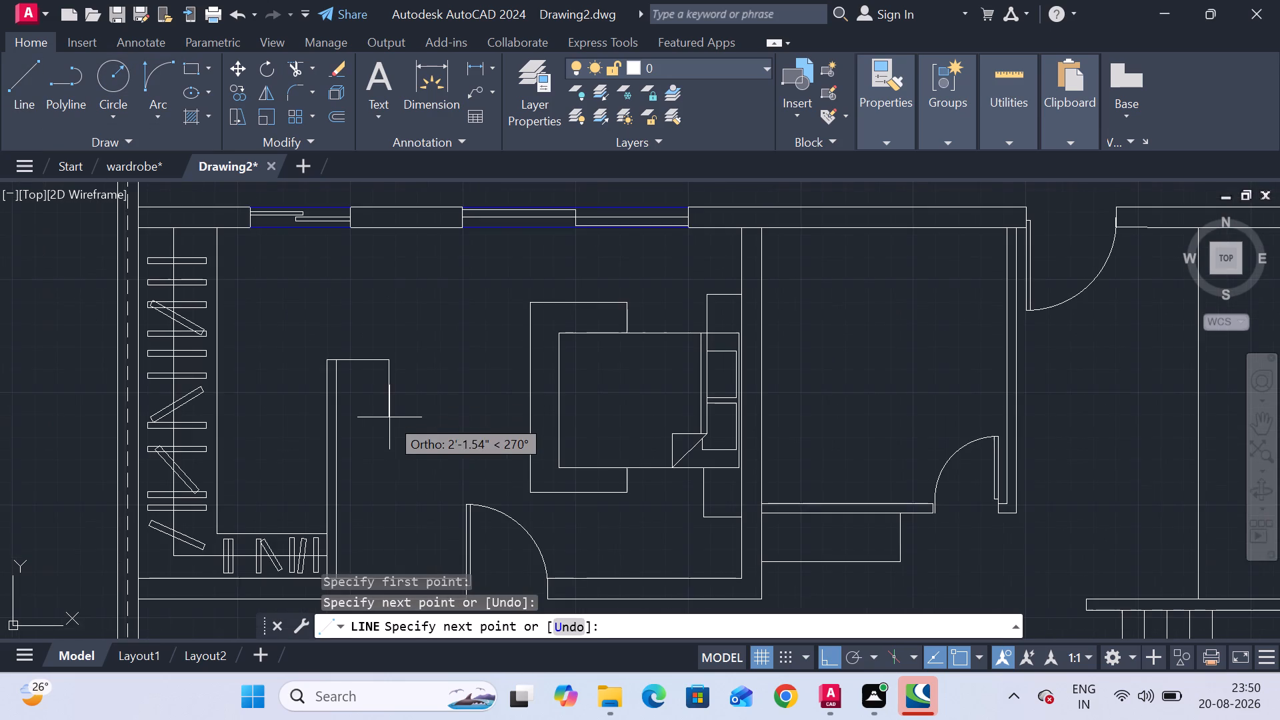
{"action": "middle_click_drag", "start_coordinate": [389, 417], "coordinate": [374, 287]}
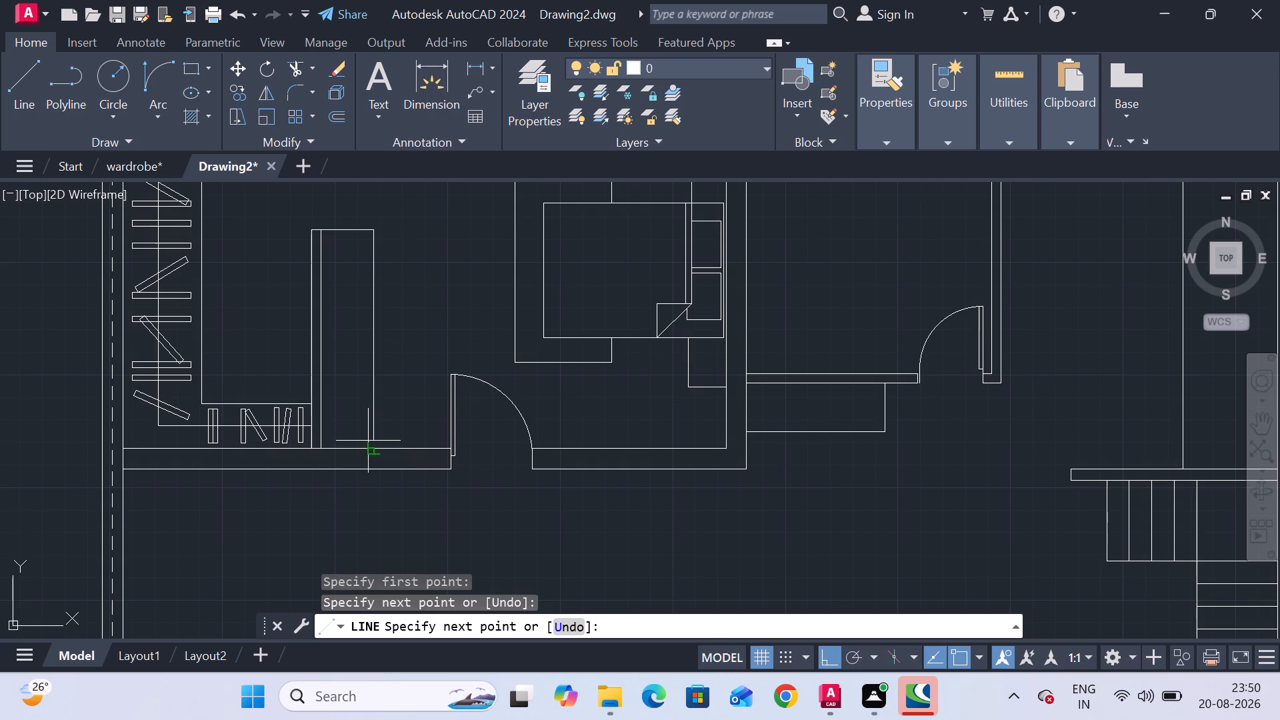
{"action": "left_click", "coordinate": [369, 450]}
{"action": "key", "text": "Escape"}
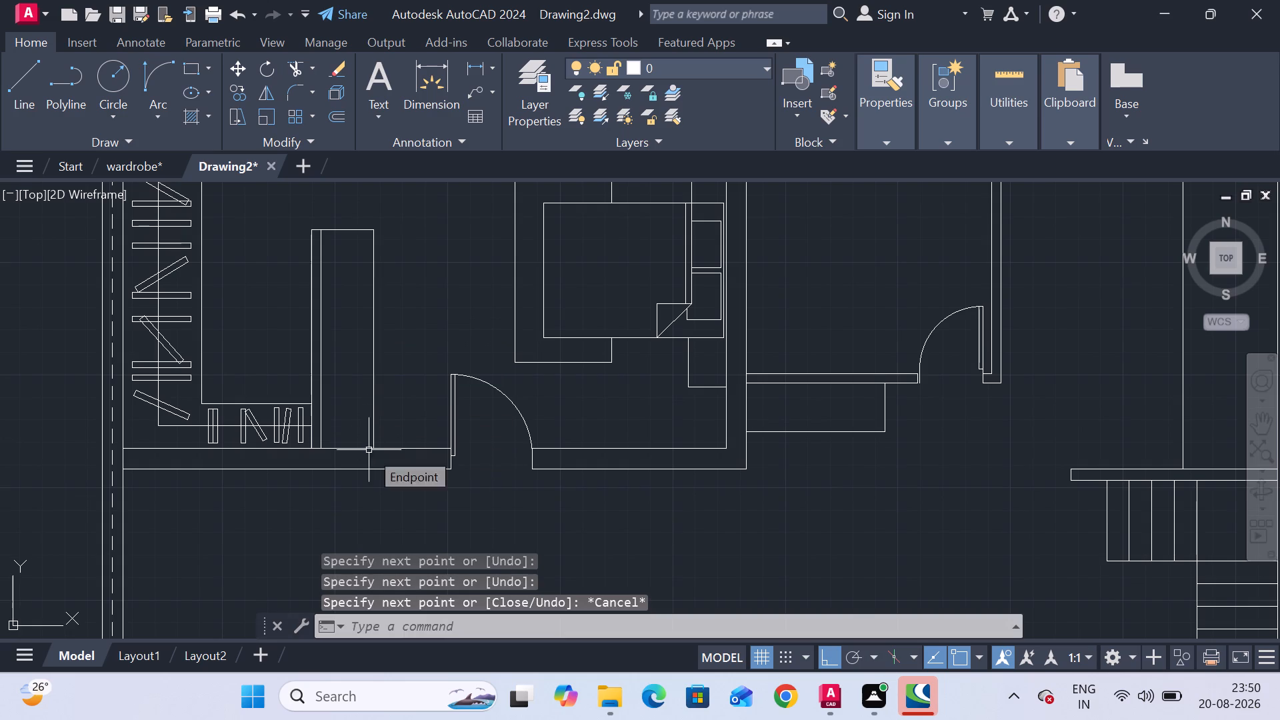
Draw a line across the desk strip from the partition to its room-side edge, closing off the section near the door wall.
{"action": "left_click", "coordinate": [32, 107]}
{"action": "scroll", "coordinate": [375, 372], "scroll_direction": "up", "scroll_amount": 2}
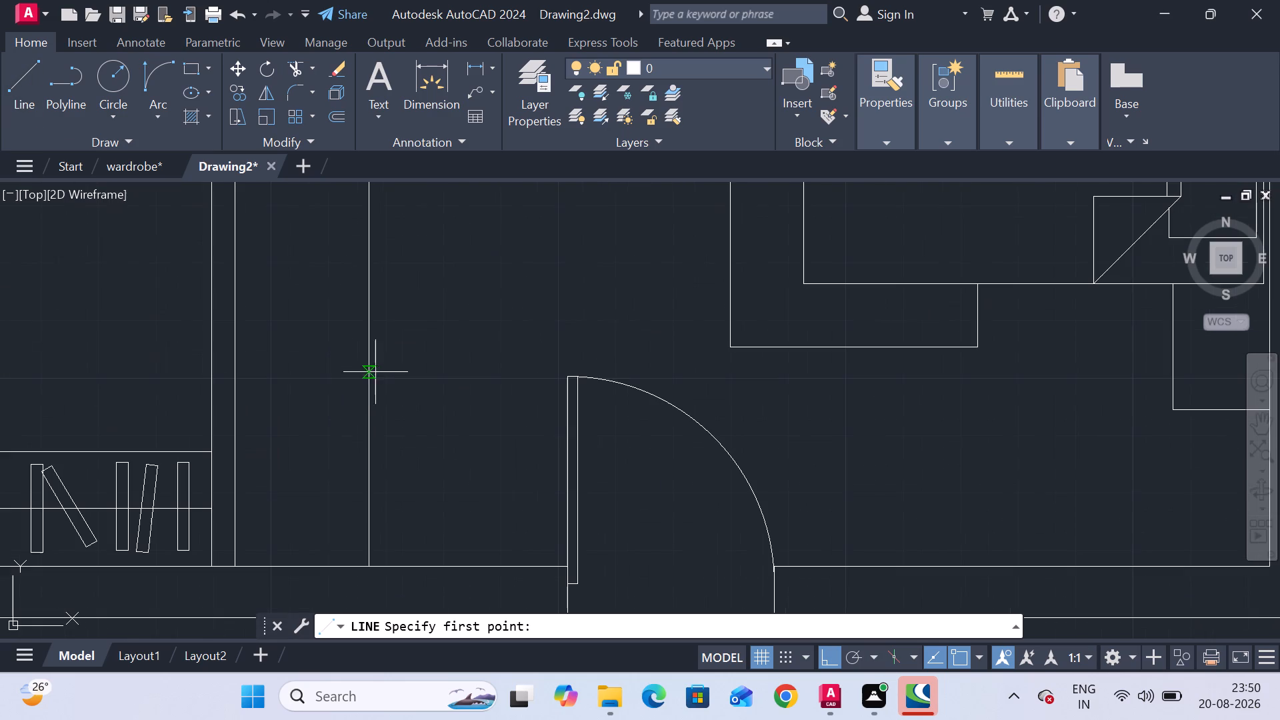
{"action": "left_click", "coordinate": [233, 377]}
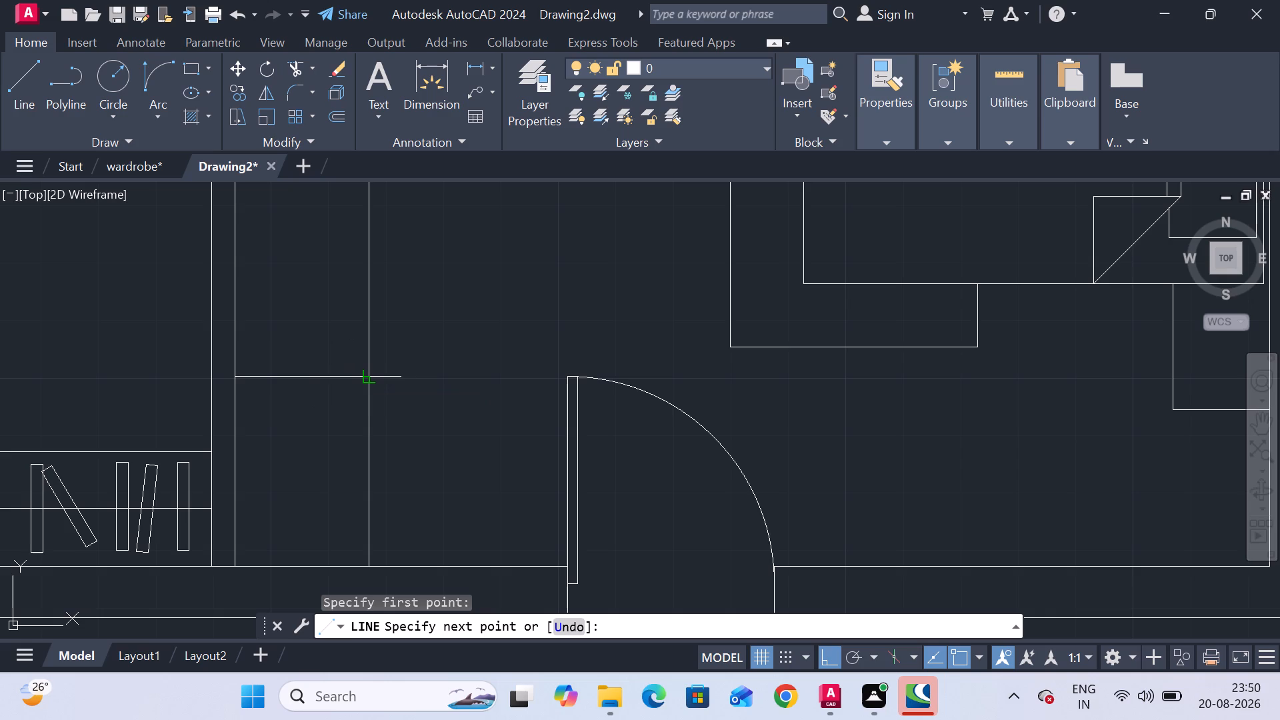
{"action": "left_click", "coordinate": [367, 379]}
{"action": "key", "text": "Escape"}
{"action": "scroll", "coordinate": [341, 391], "scroll_direction": "down", "scroll_amount": 2}
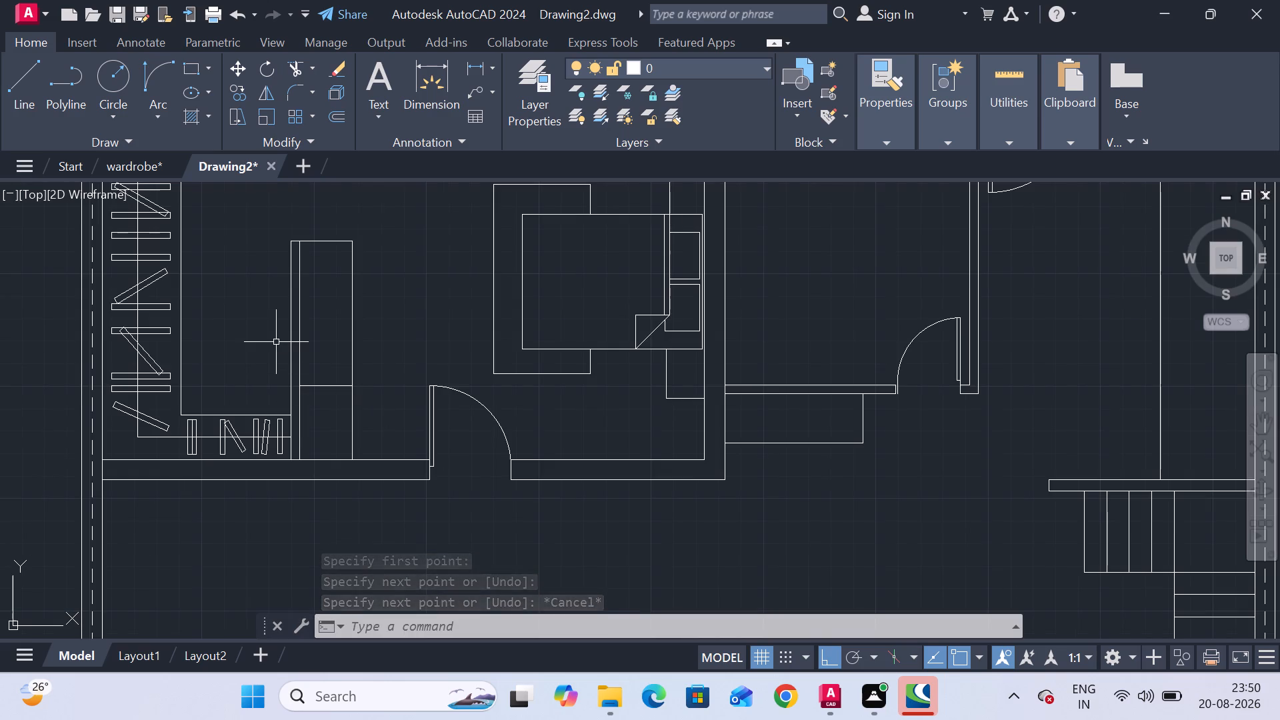
Draw a chair seat circle with a radius of about 8.25" at the desk section near the door wall, crossing its room-side edge.
{"action": "left_click", "coordinate": [101, 79]}
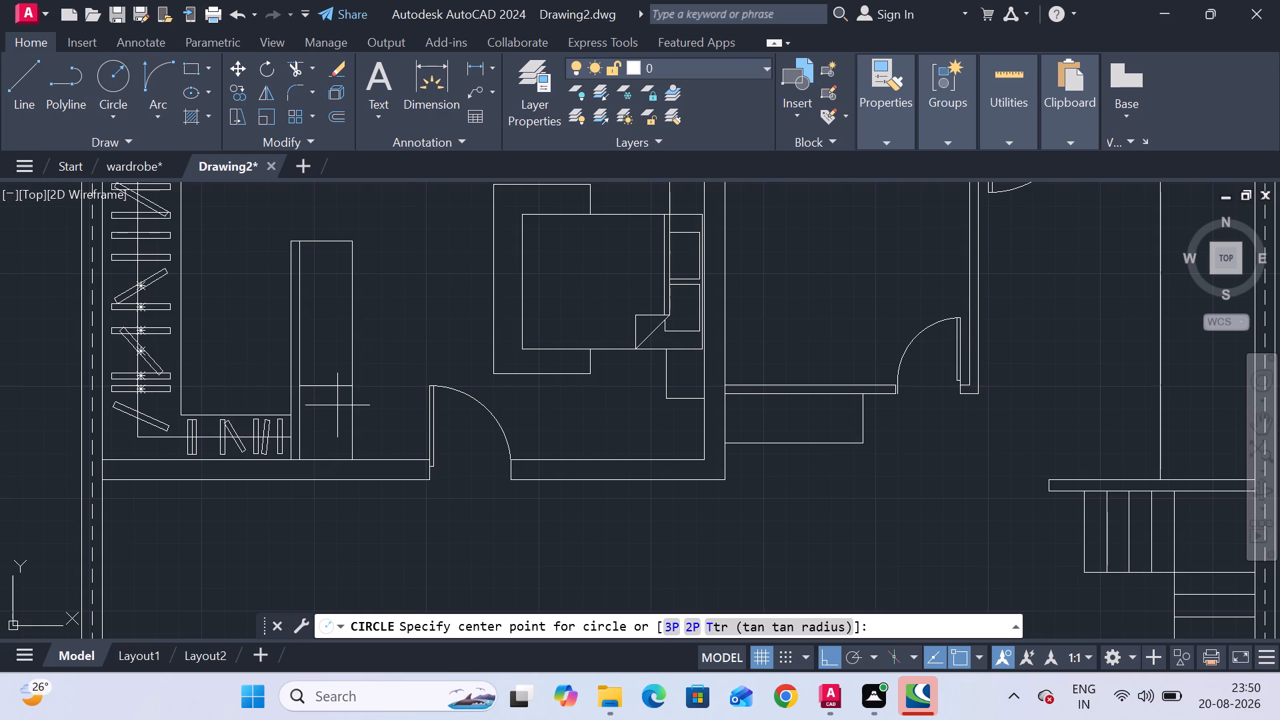
{"action": "scroll", "coordinate": [345, 421], "scroll_direction": "up", "scroll_amount": 2}
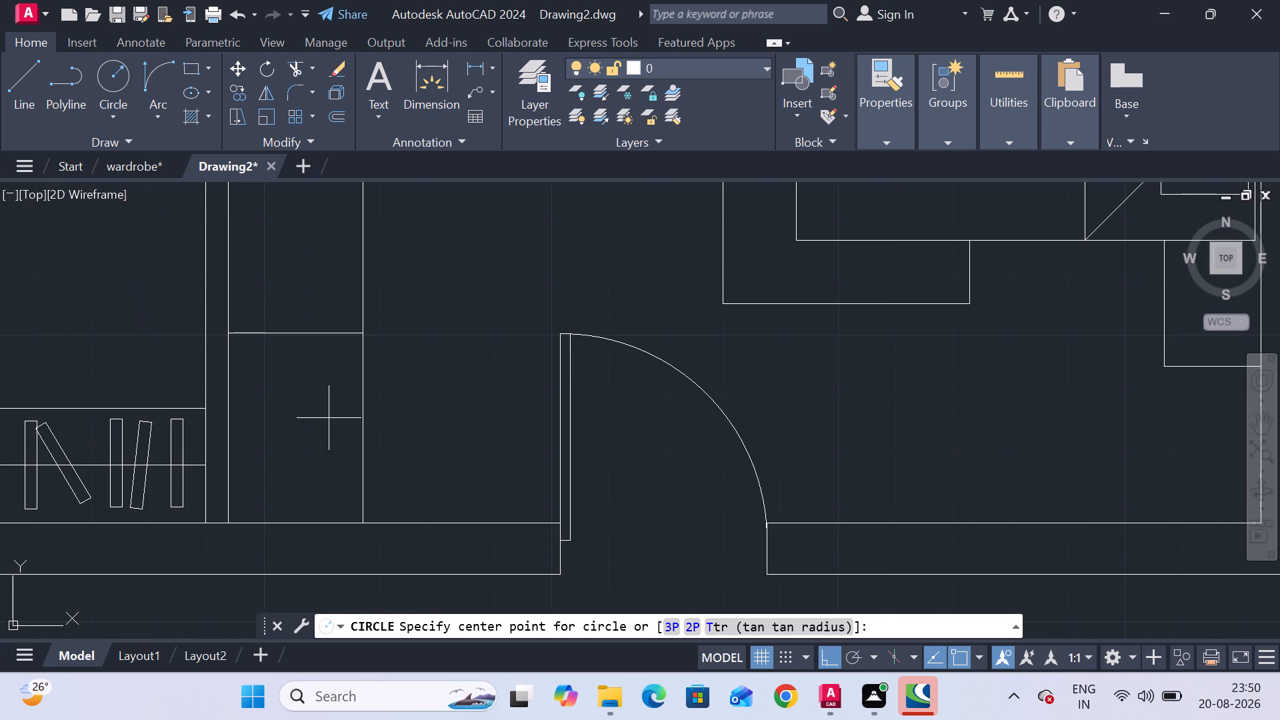
{"action": "left_click", "coordinate": [345, 415]}
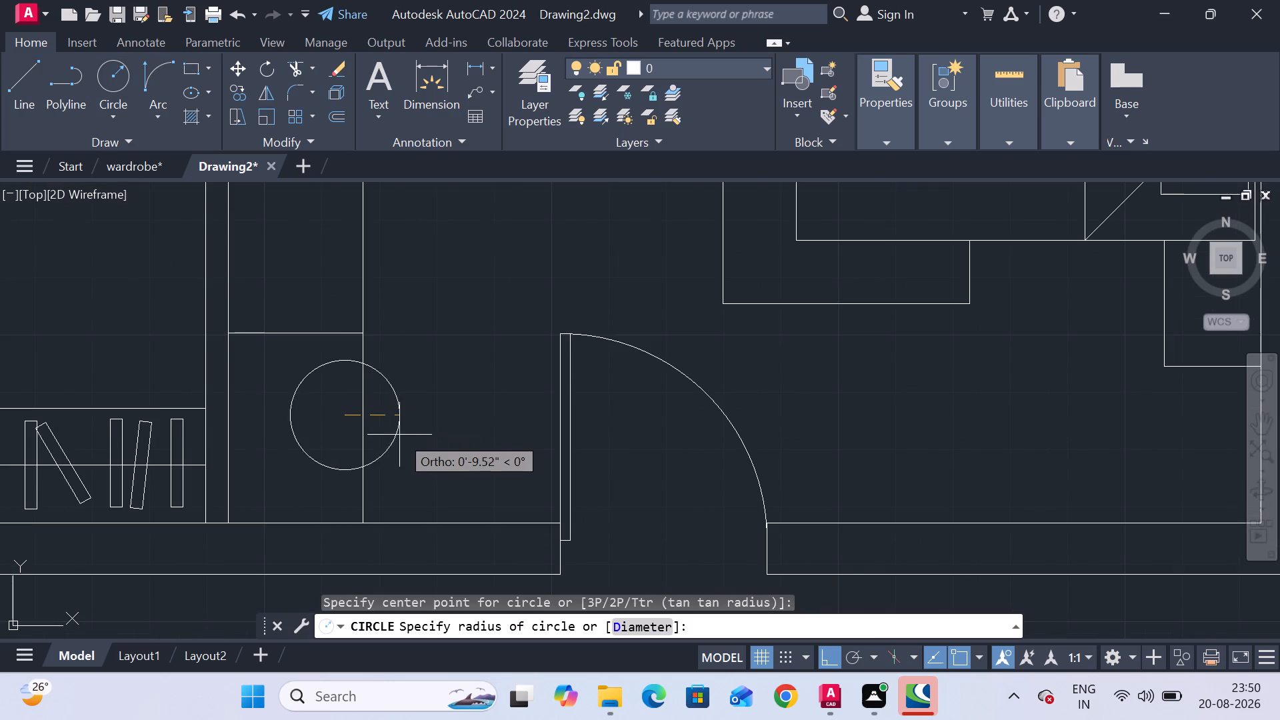
{"action": "left_click", "coordinate": [392, 429]}
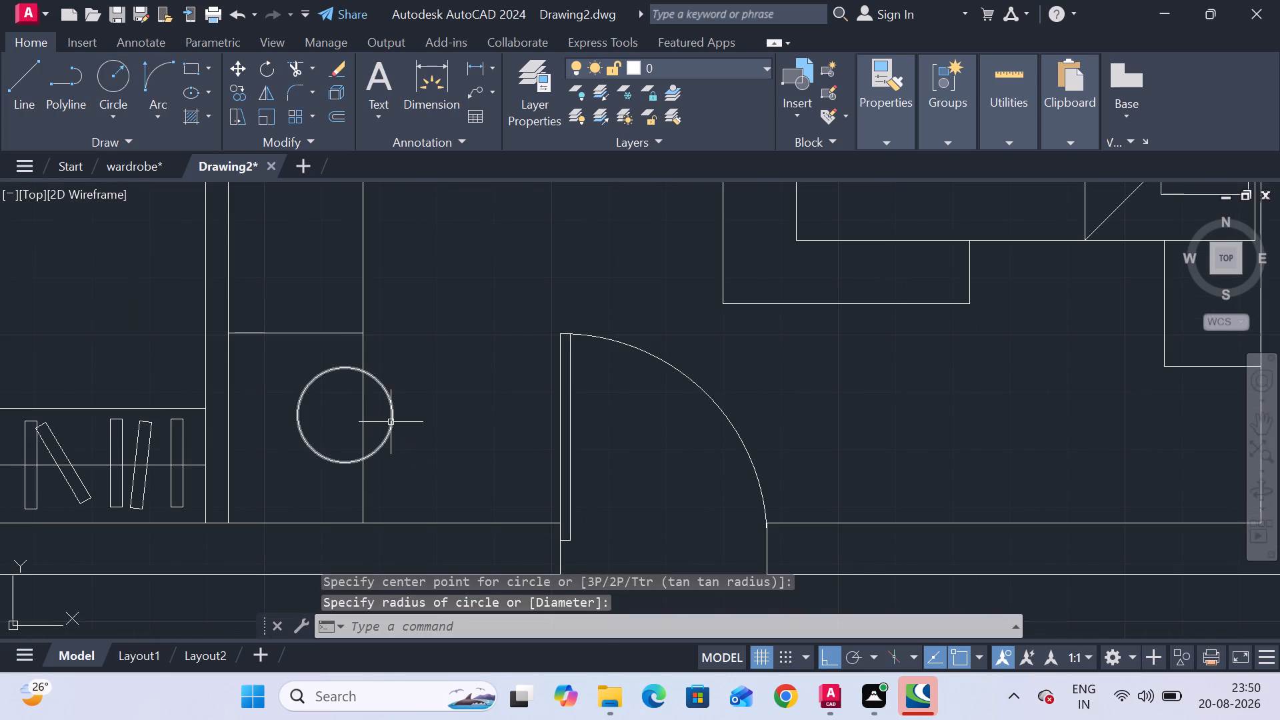
Move the seat circle straight out toward the door so that its centre lies just outside the desk edge.
{"action": "left_click", "coordinate": [391, 422]}
{"action": "right_click", "coordinate": [391, 422]}
{"action": "left_click", "coordinate": [437, 335]}
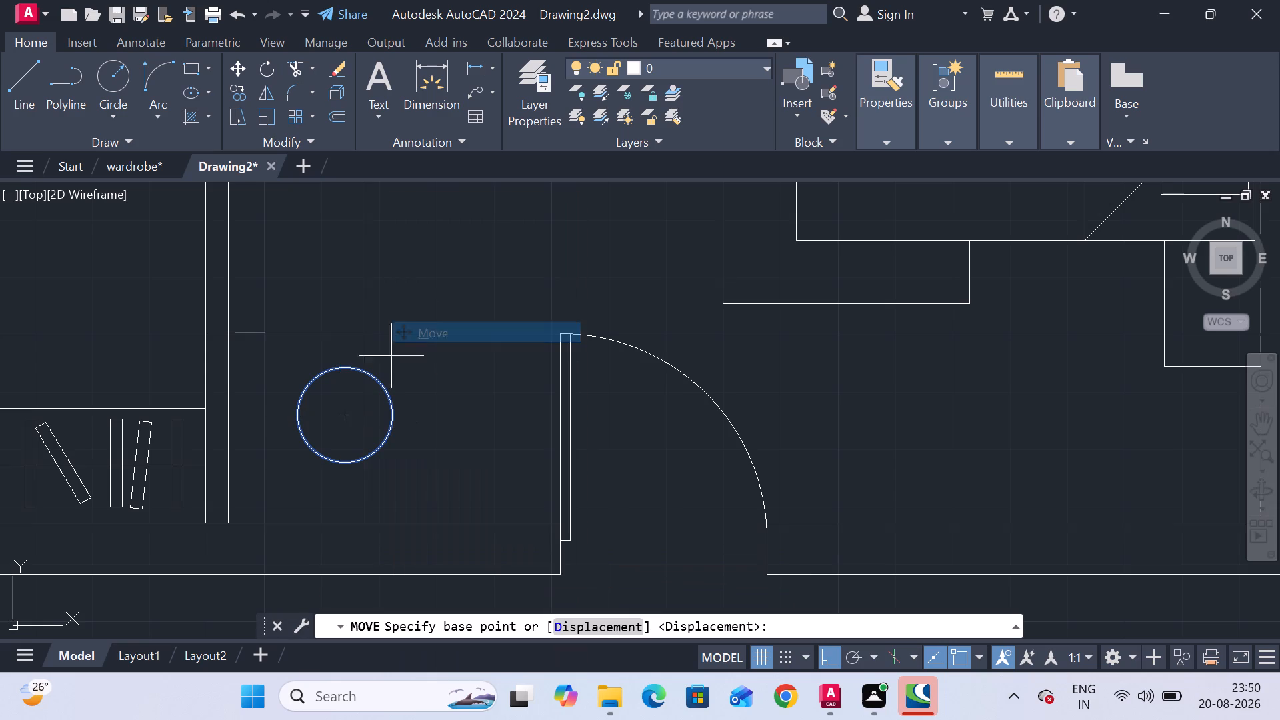
{"action": "left_click", "coordinate": [344, 415]}
{"action": "left_click", "coordinate": [377, 415]}
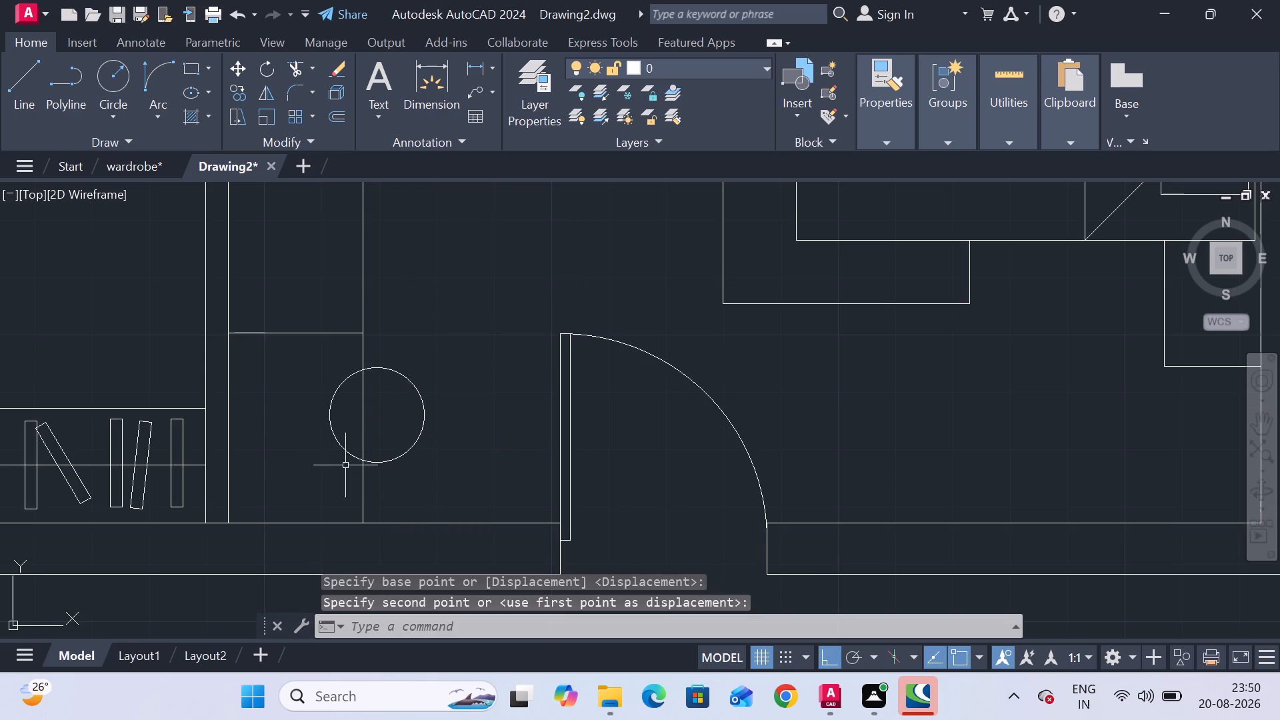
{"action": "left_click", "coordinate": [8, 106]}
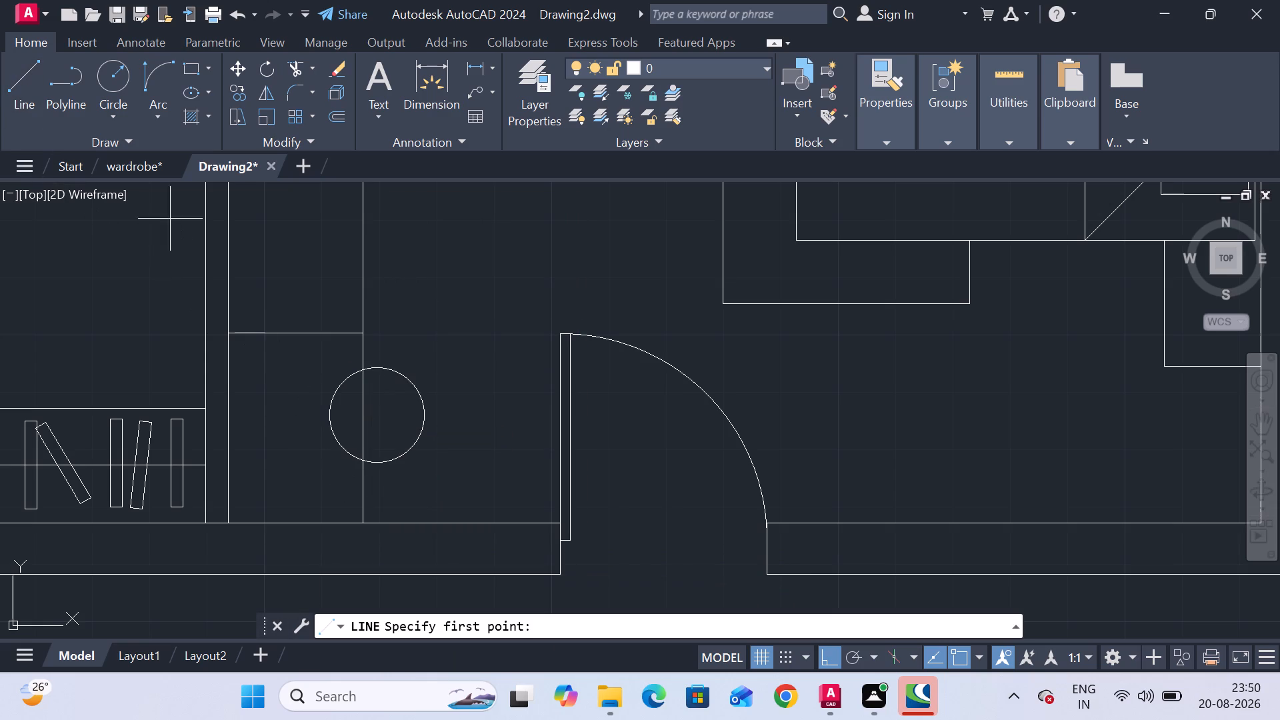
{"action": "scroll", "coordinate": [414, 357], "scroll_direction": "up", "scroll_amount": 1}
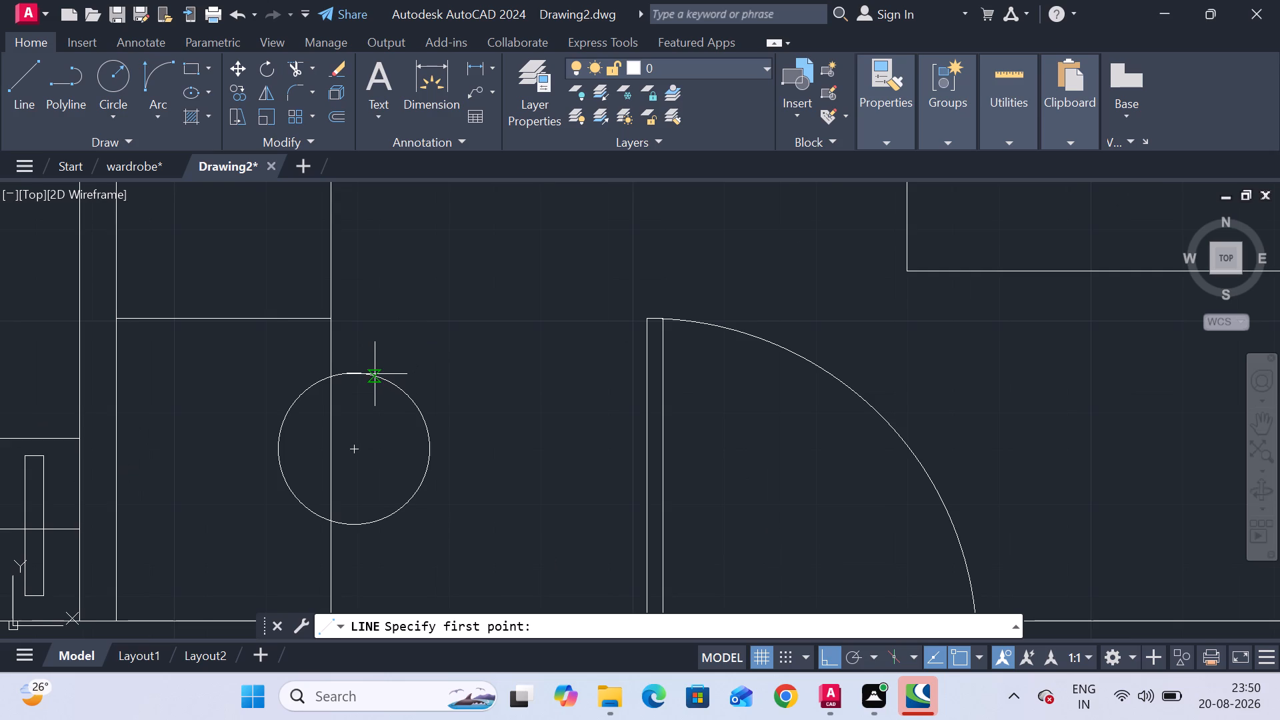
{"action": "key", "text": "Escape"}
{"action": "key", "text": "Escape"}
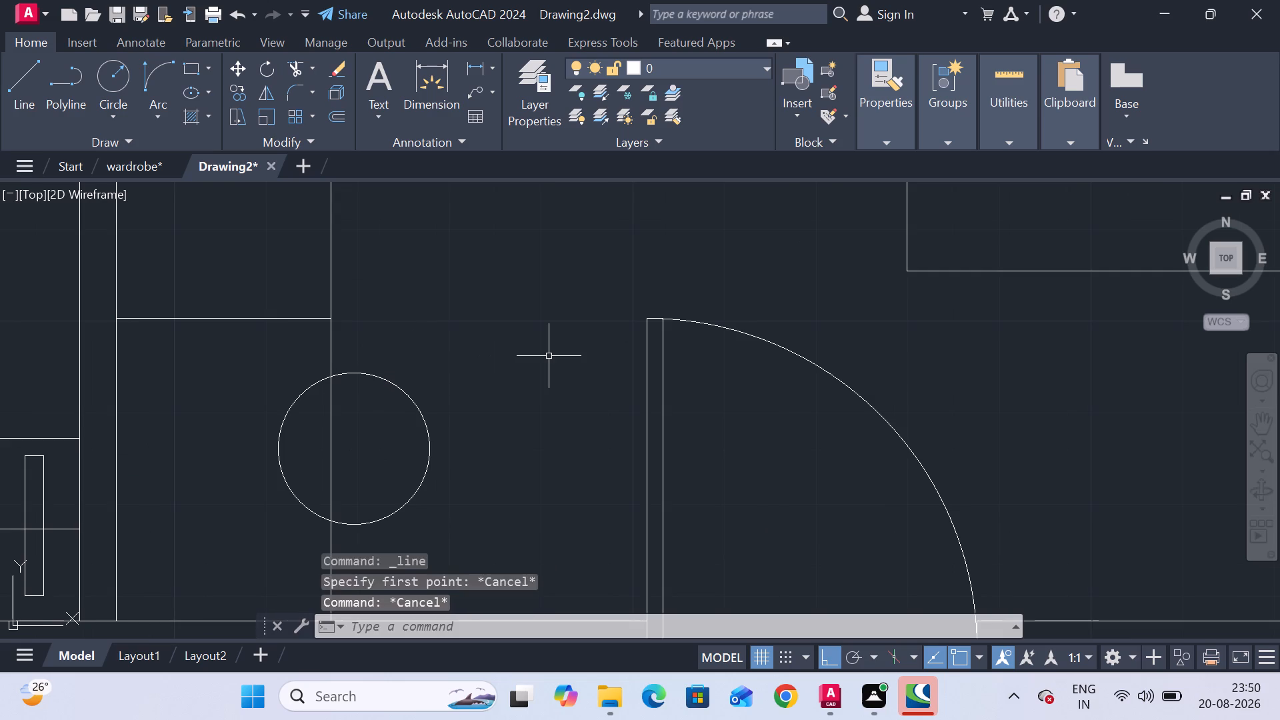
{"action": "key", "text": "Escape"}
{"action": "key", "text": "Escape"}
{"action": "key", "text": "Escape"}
Turn ortho mode off and draw a concentric circle about 1.9" outside the chair seat circle.
{"action": "left_click", "coordinate": [823, 658]}
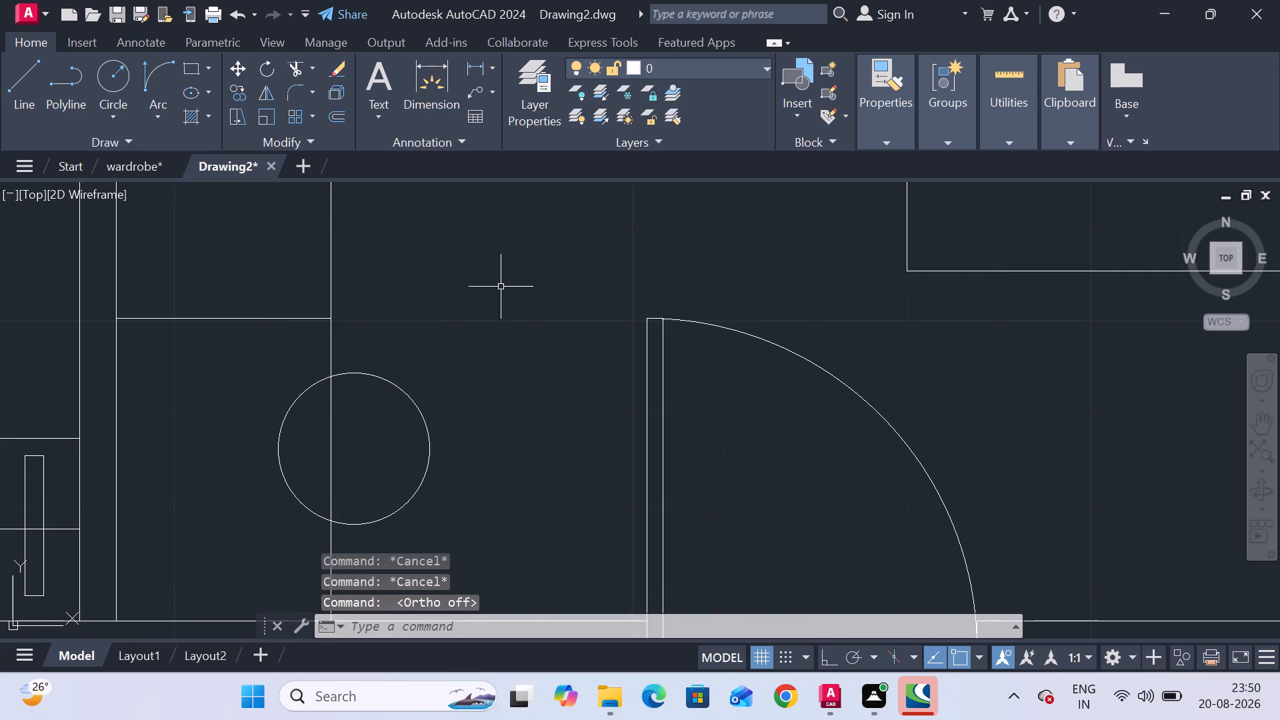
{"action": "left_click", "coordinate": [328, 117]}
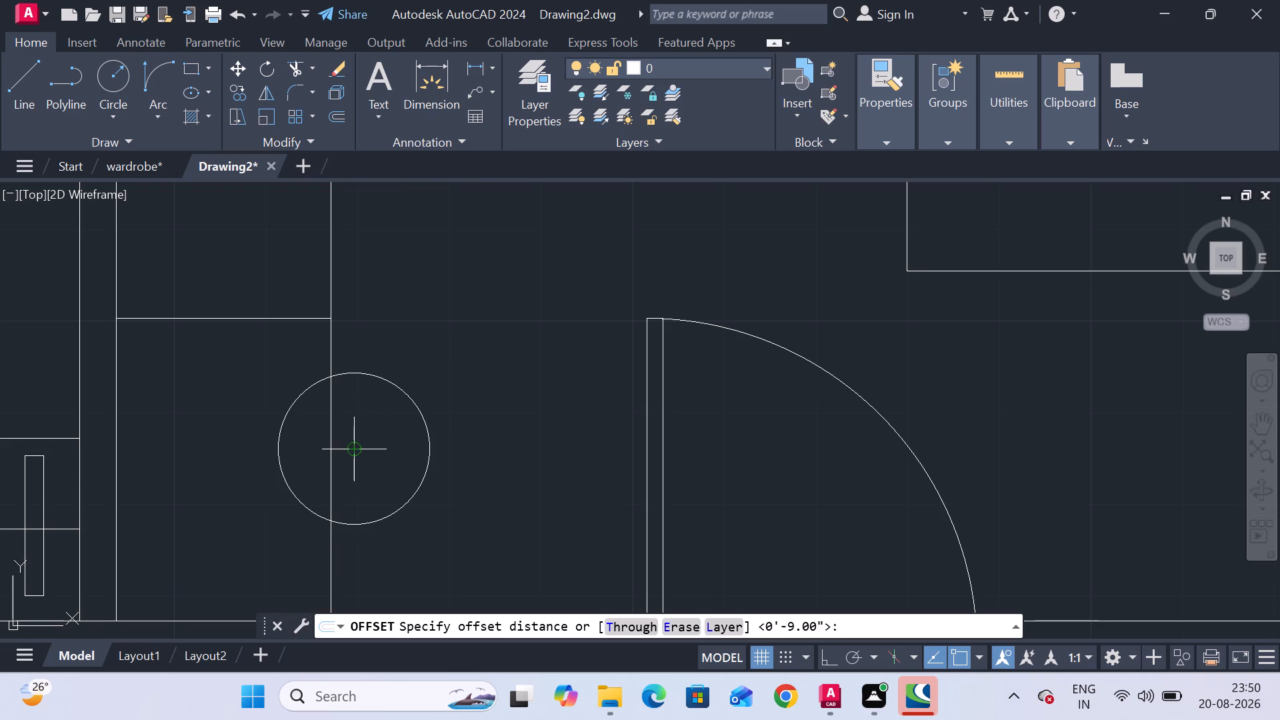
{"action": "left_click", "coordinate": [354, 450]}
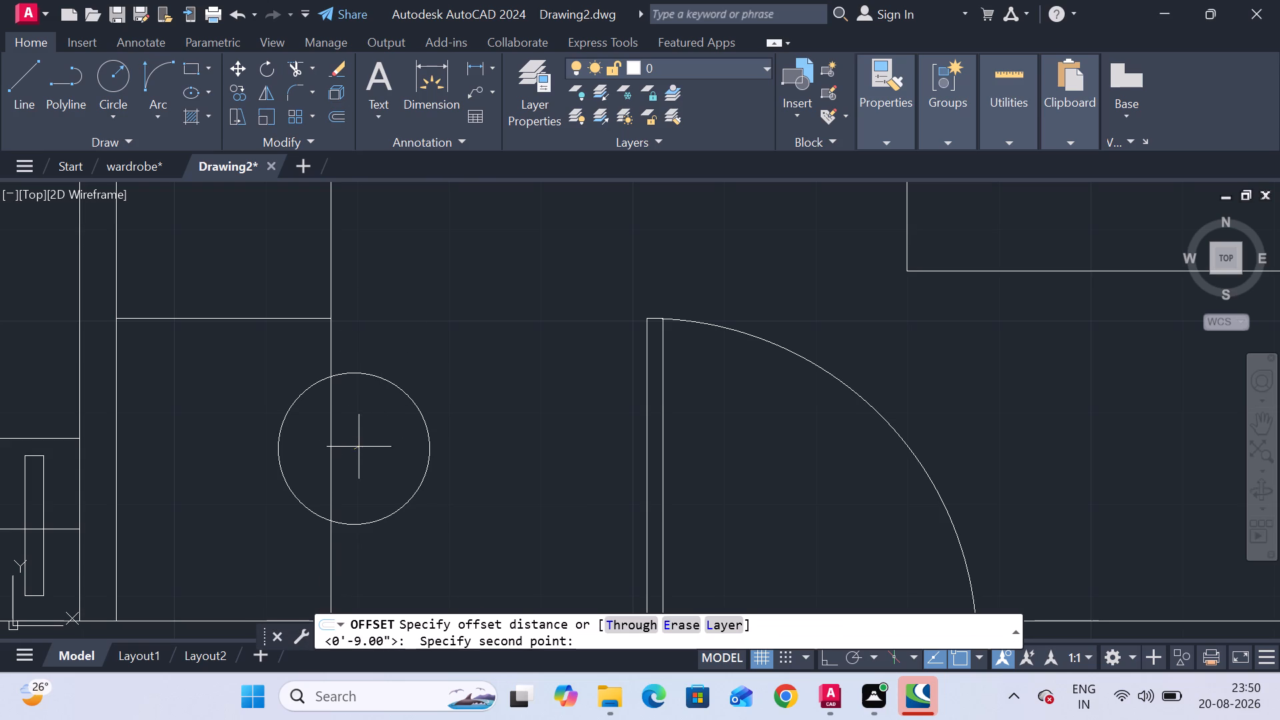
{"action": "left_click", "coordinate": [109, 73]}
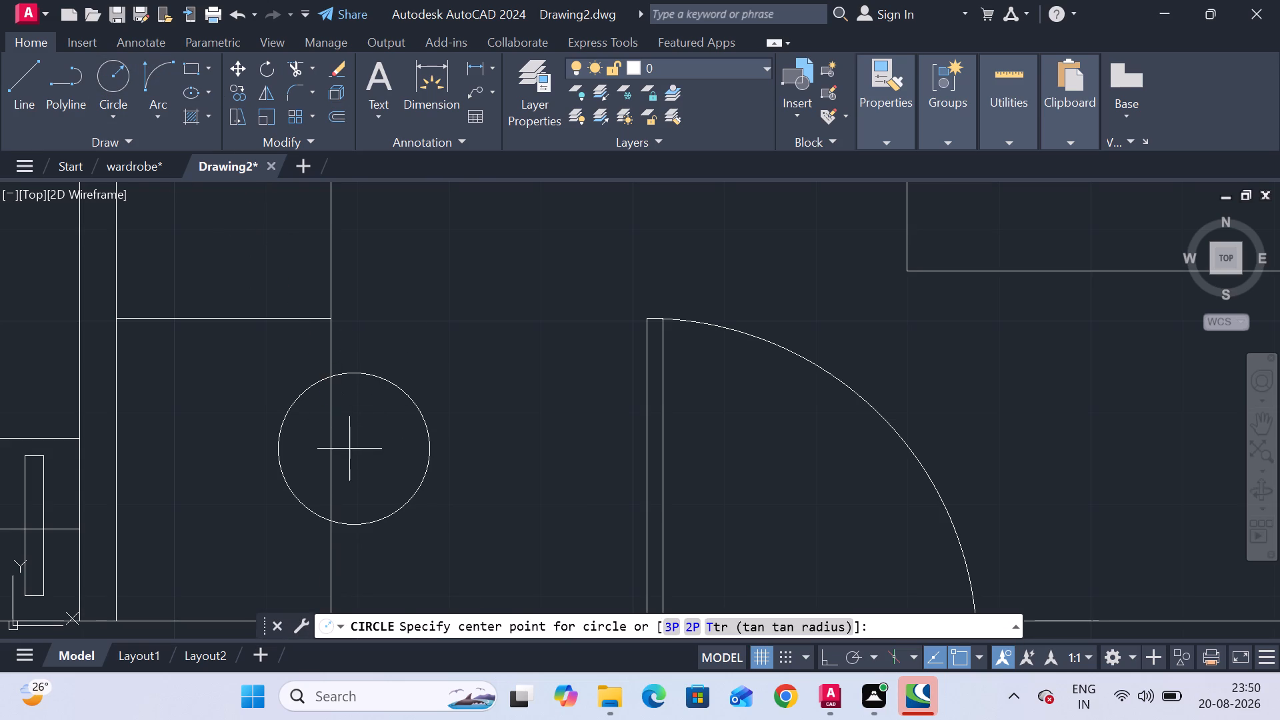
{"action": "left_click", "coordinate": [352, 448]}
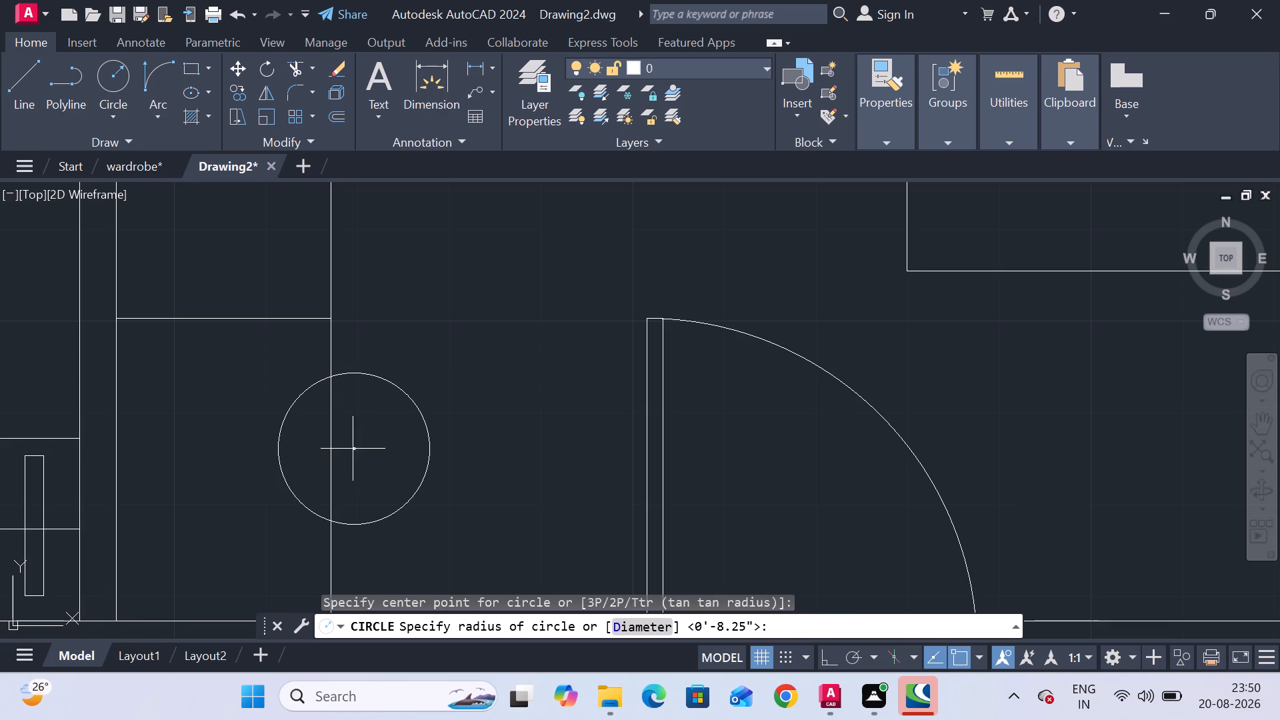
{"action": "left_click", "coordinate": [447, 456]}
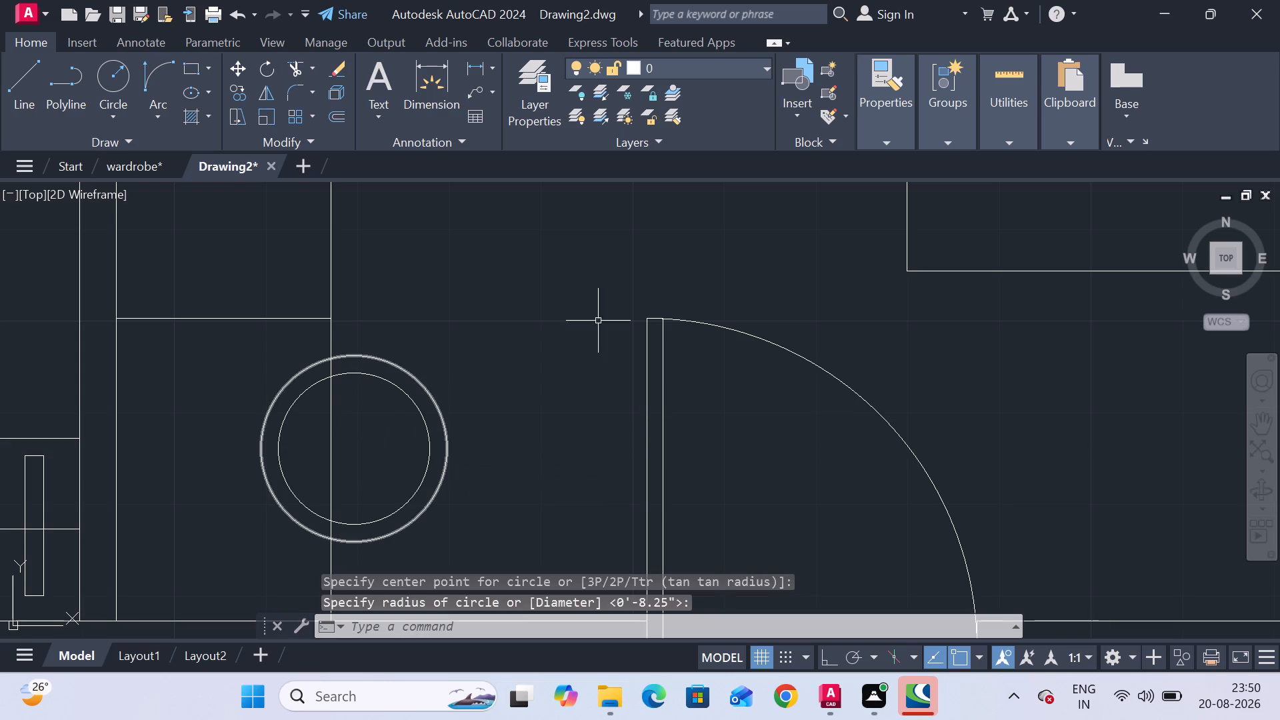
Draw two short lines across the ring between the chair circles, marking both ends of the backrest on the side facing the door.
{"action": "left_click", "coordinate": [21, 89]}
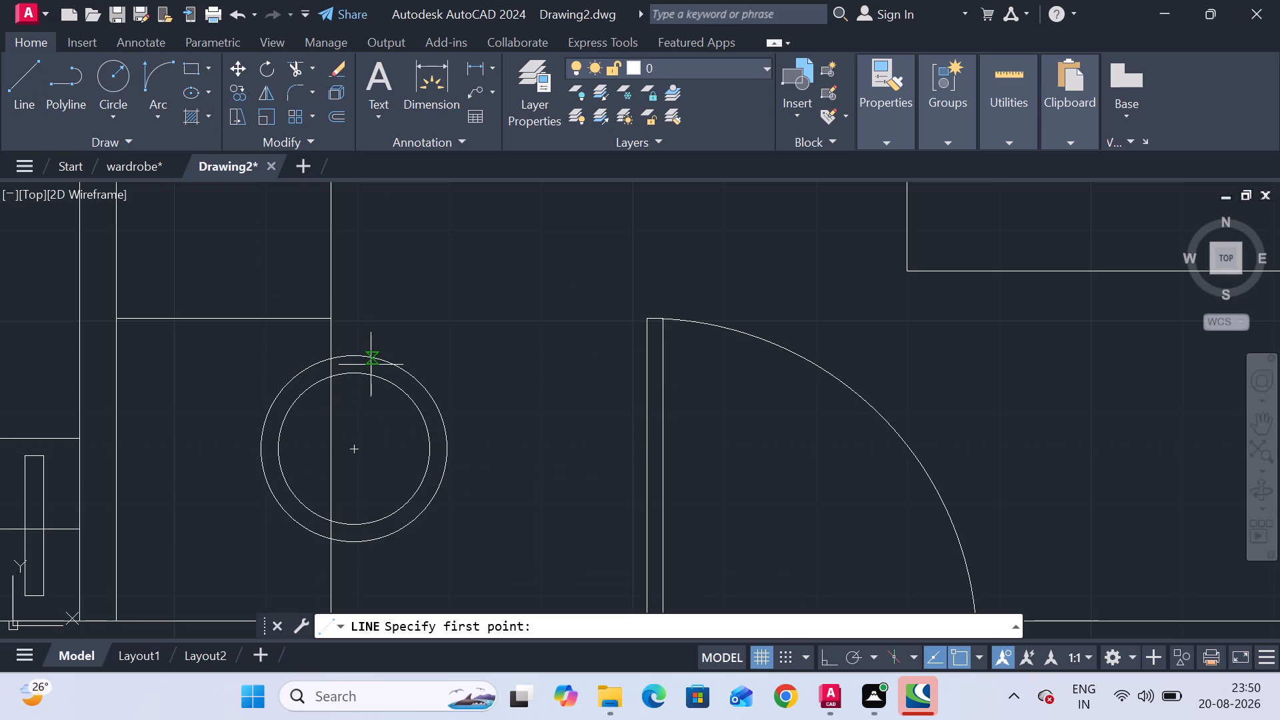
{"action": "left_click", "coordinate": [379, 355]}
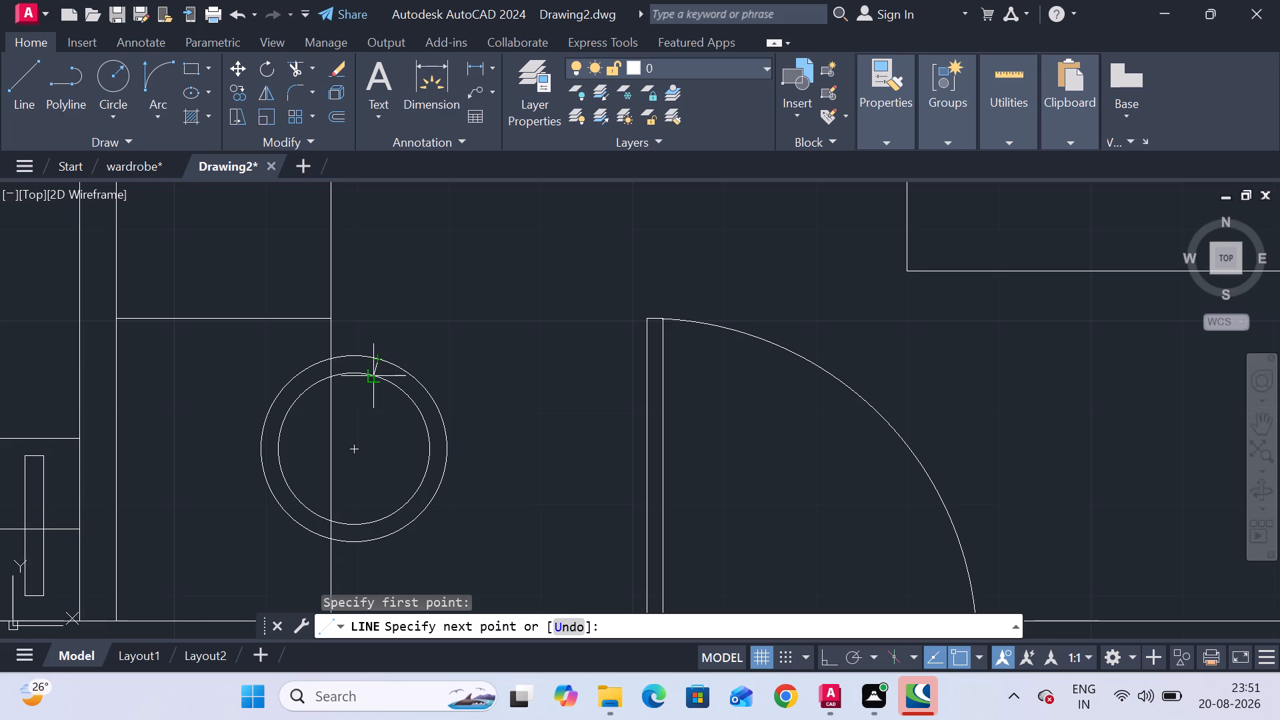
{"action": "left_click", "coordinate": [376, 375]}
{"action": "key", "text": "Escape"}
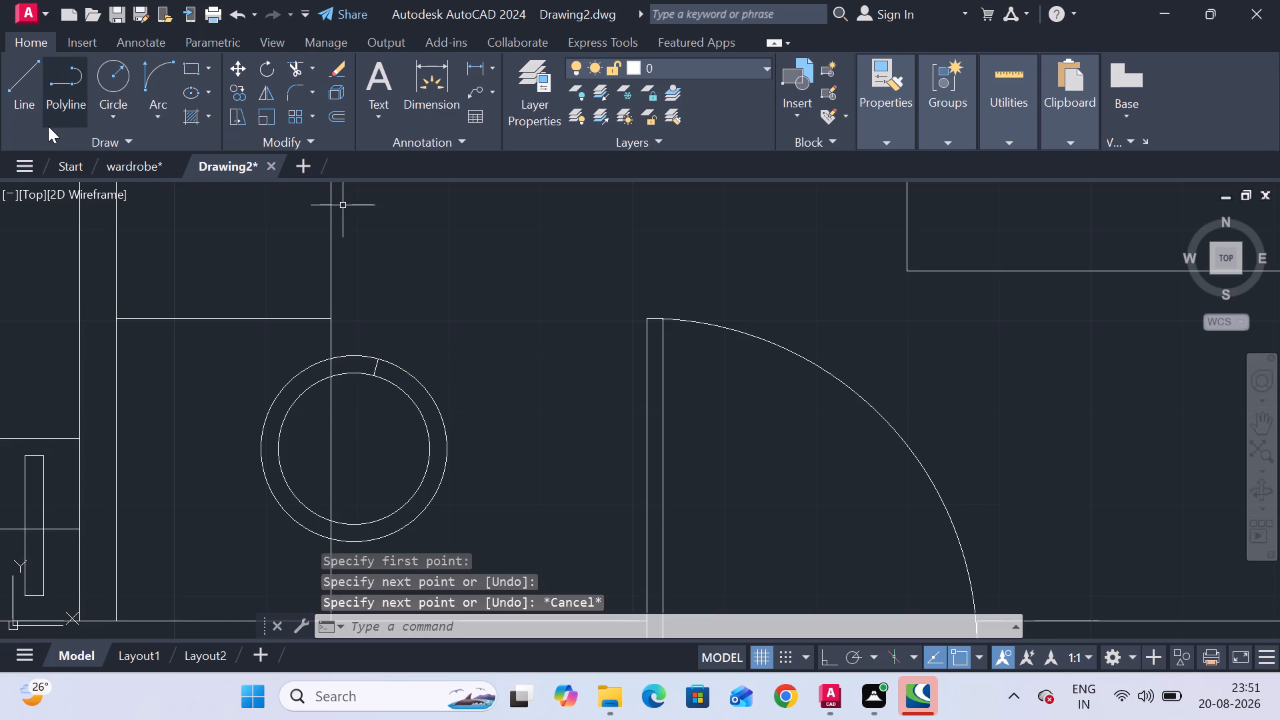
{"action": "left_click", "coordinate": [32, 113]}
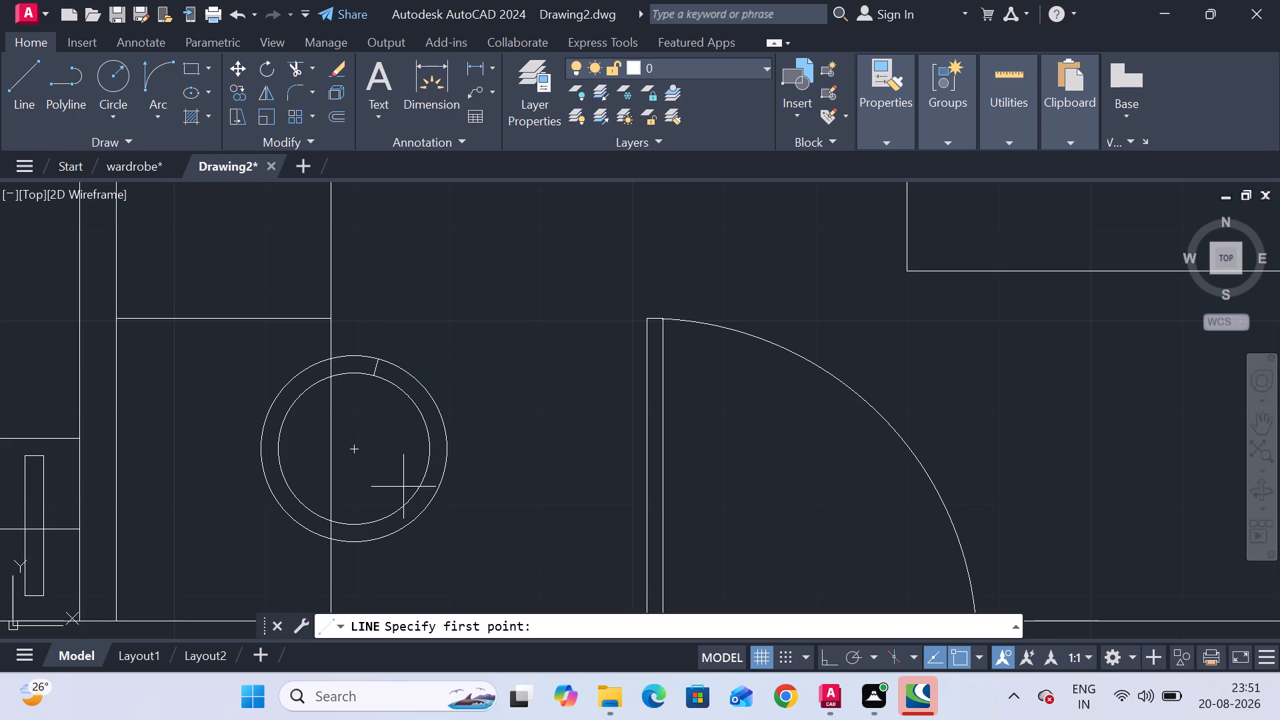
{"action": "left_click", "coordinate": [409, 531]}
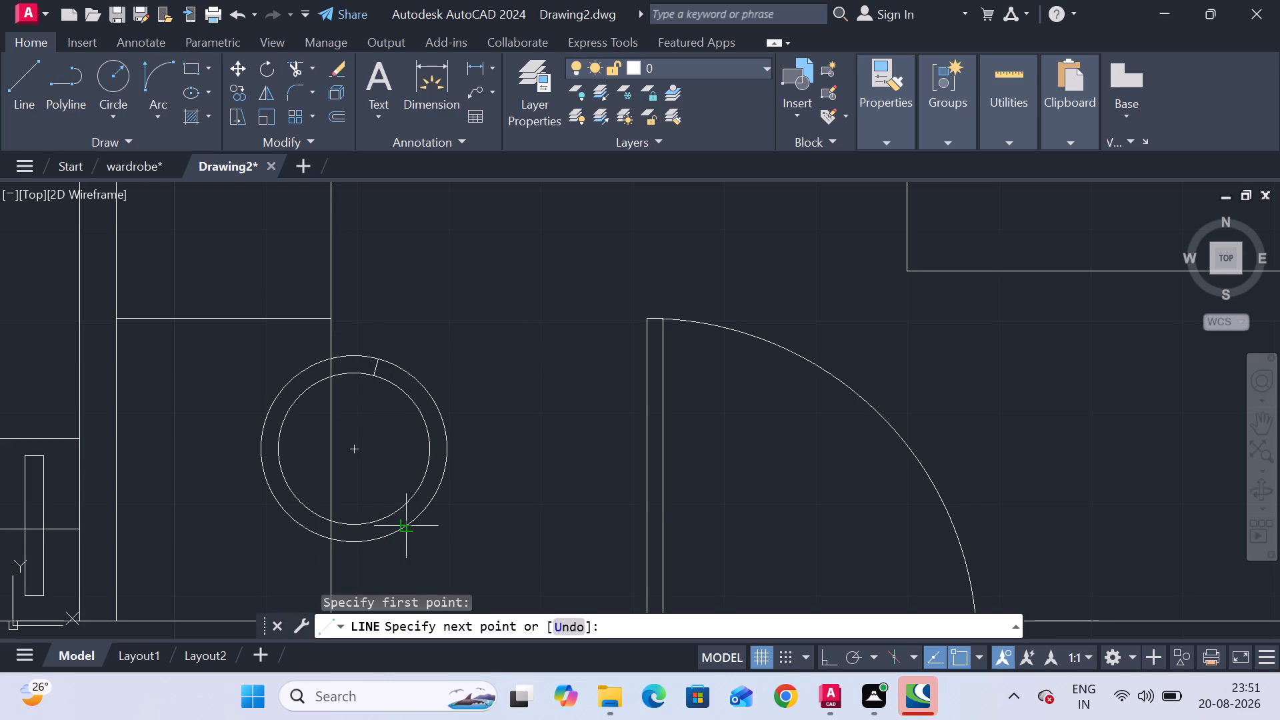
{"action": "left_click", "coordinate": [395, 511]}
{"action": "key", "text": "Escape"}
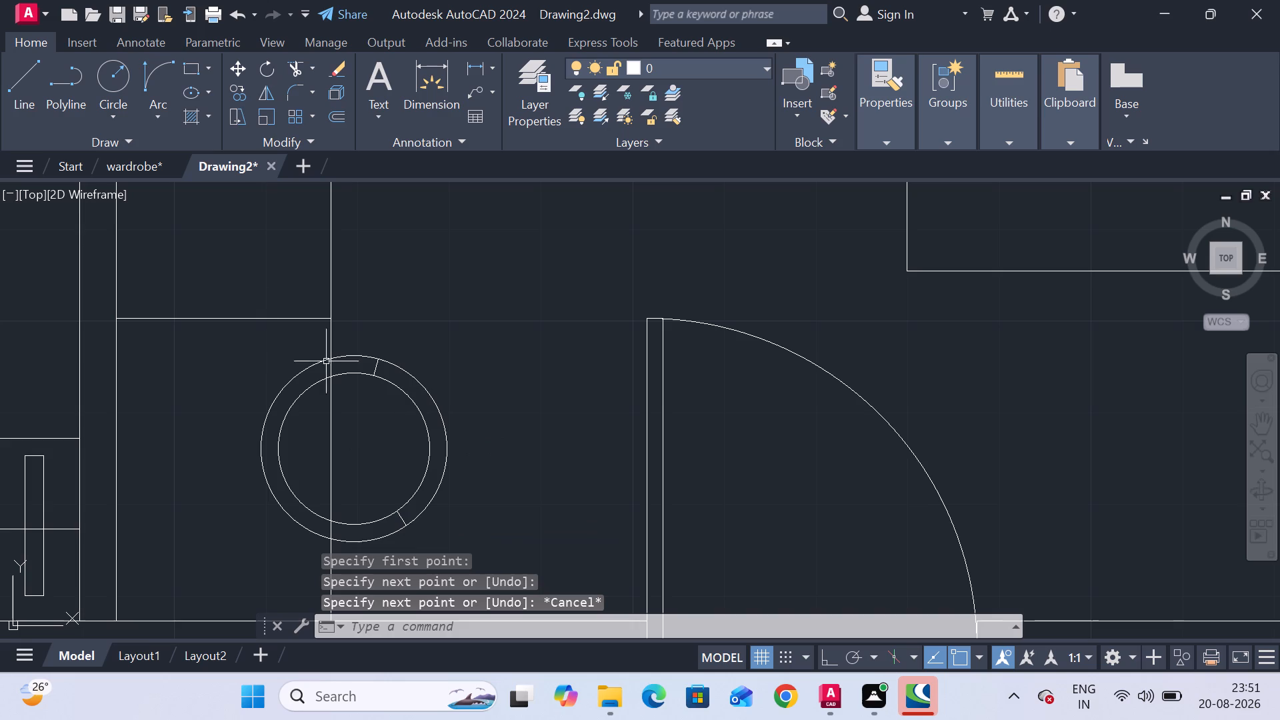
Trim the outer circle on the desk side between the two short lines, leaving only the backrest arc facing the door.
{"action": "left_click", "coordinate": [286, 63]}
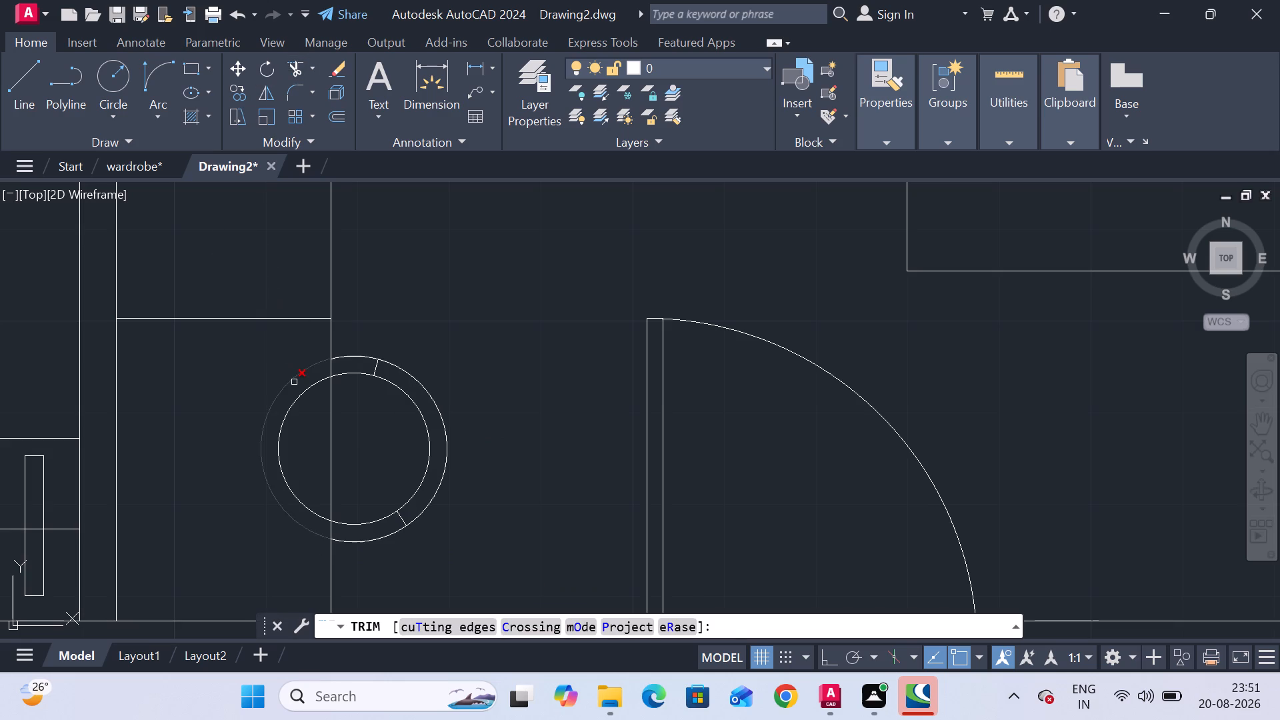
{"action": "left_click", "coordinate": [294, 382]}
{"action": "left_click", "coordinate": [351, 354]}
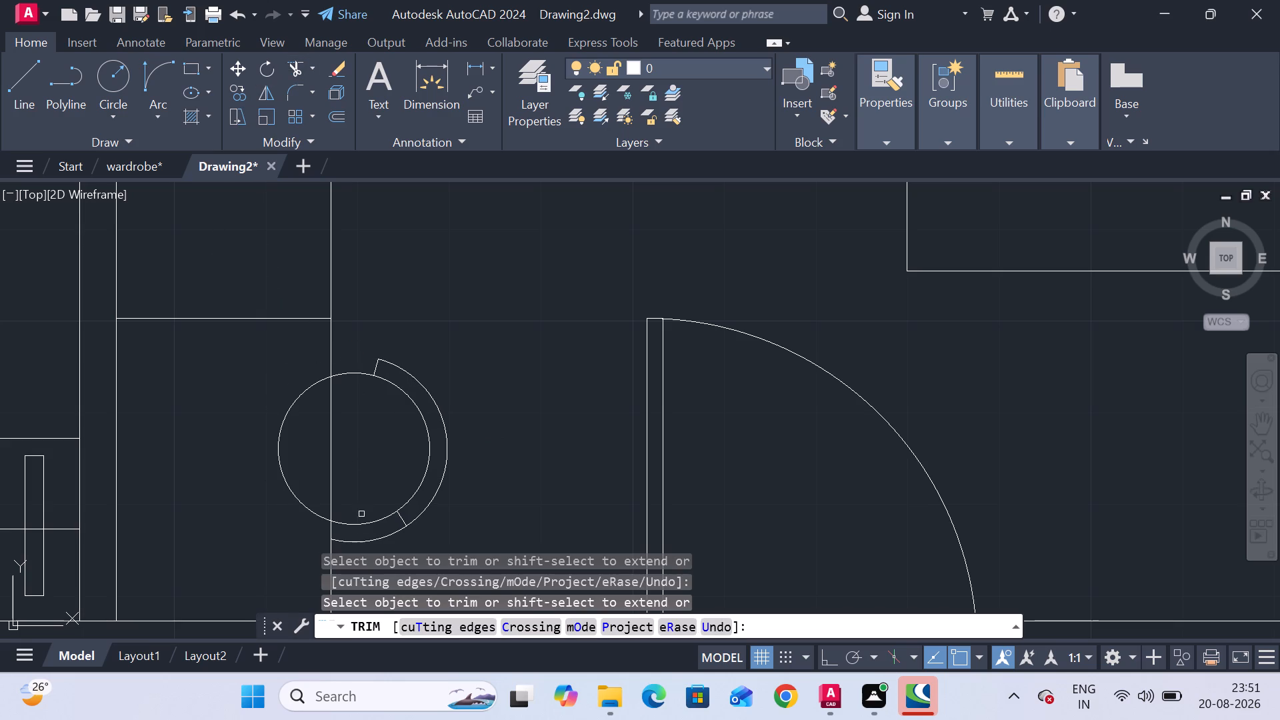
{"action": "left_click", "coordinate": [368, 543]}
{"action": "key", "text": "Escape"}
{"action": "key", "text": "Escape"}
{"action": "key", "text": "Escape"}
{"action": "key", "text": "Escape"}
Draw a thin upright rectangle in the bedroom, beside the back edge of the desk on the wardrobe side.
{"action": "scroll", "coordinate": [473, 463], "scroll_direction": "down", "scroll_amount": 1}
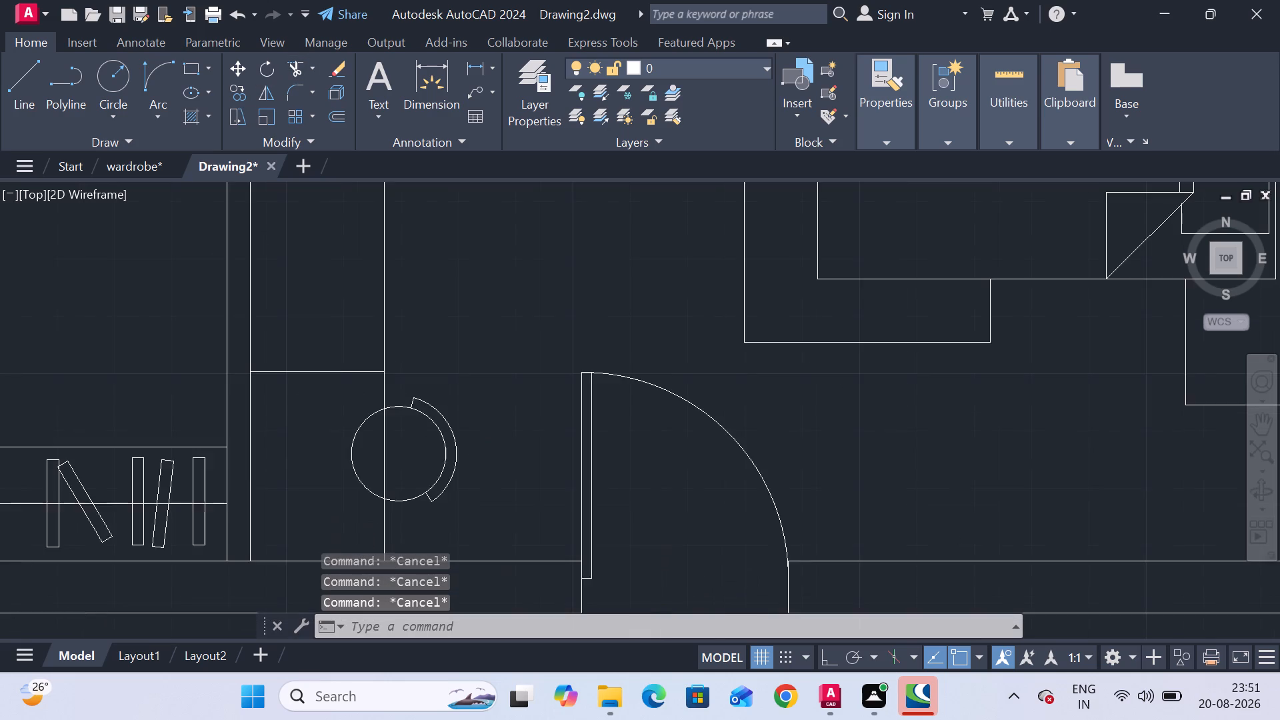
{"action": "scroll", "coordinate": [473, 463], "scroll_direction": "down", "scroll_amount": 2}
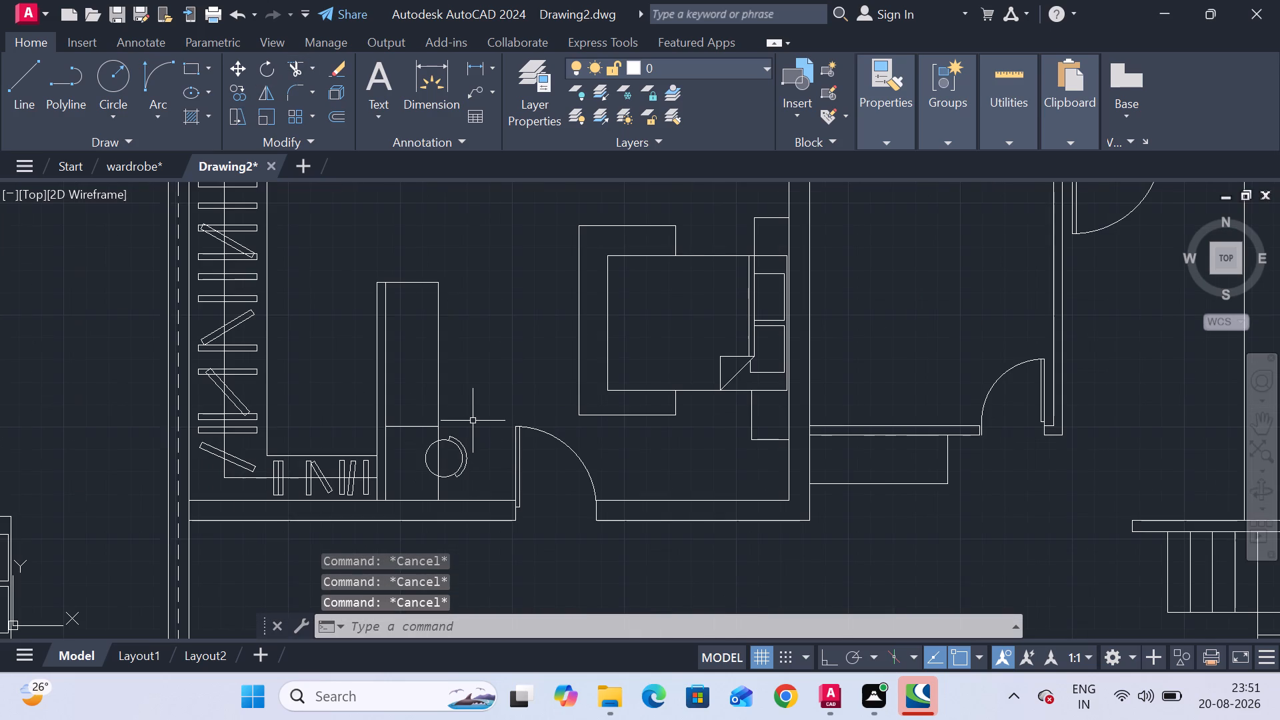
{"action": "left_click", "coordinate": [23, 88]}
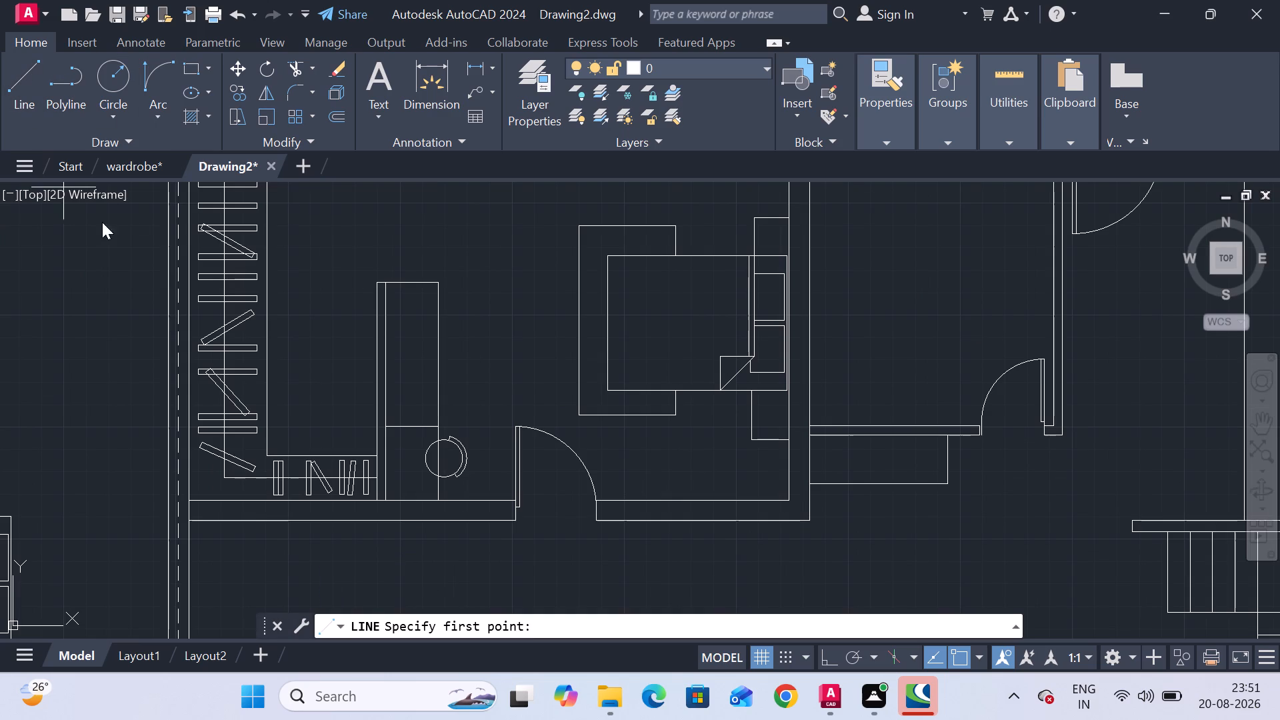
{"action": "left_click", "coordinate": [198, 65]}
{"action": "scroll", "coordinate": [347, 299], "scroll_direction": "up", "scroll_amount": 2}
{"action": "left_click", "coordinate": [384, 305]}
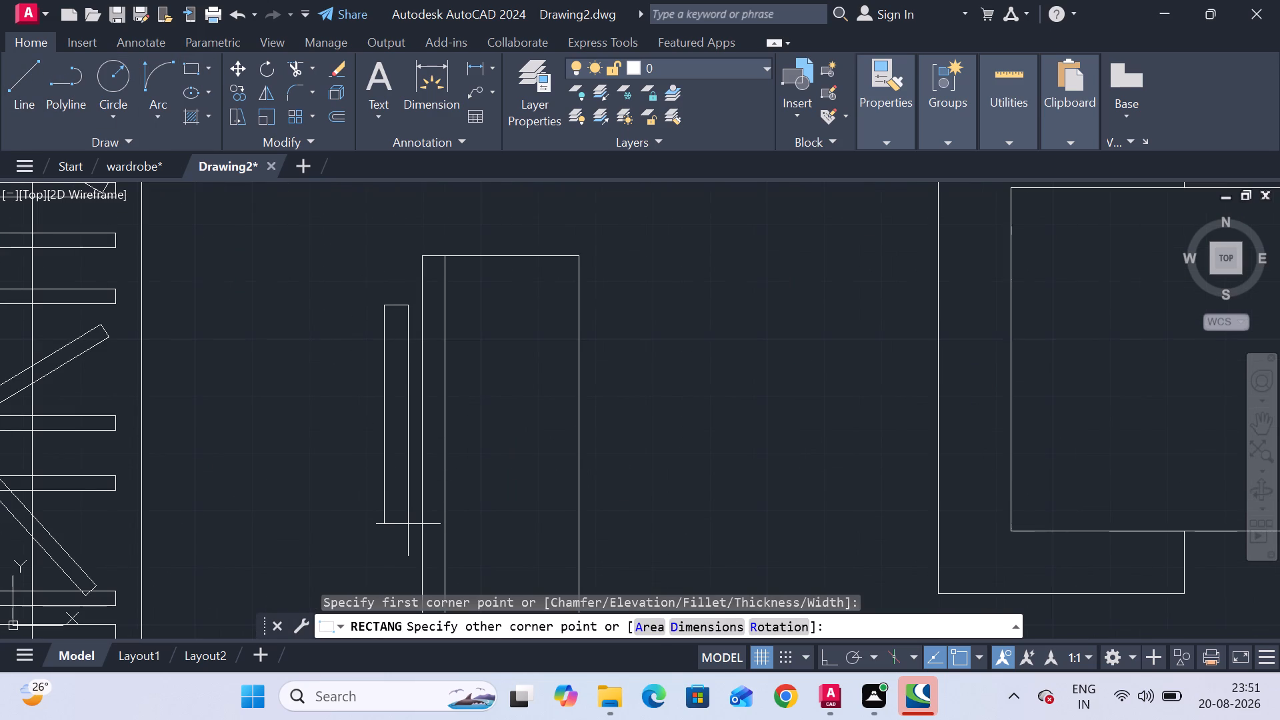
{"action": "scroll", "coordinate": [408, 524], "scroll_direction": "down", "scroll_amount": 1}
{"action": "middle_click_drag", "start_coordinate": [407, 519], "coordinate": [398, 457]}
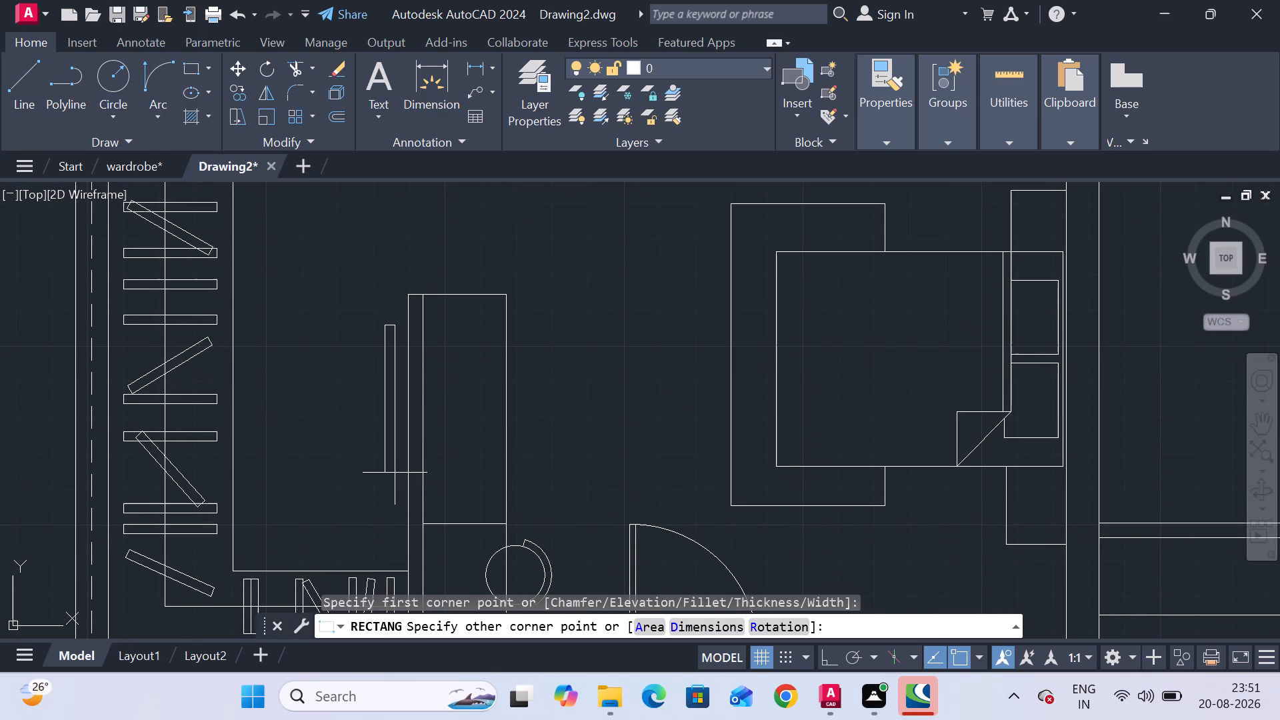
{"action": "left_click", "coordinate": [397, 496]}
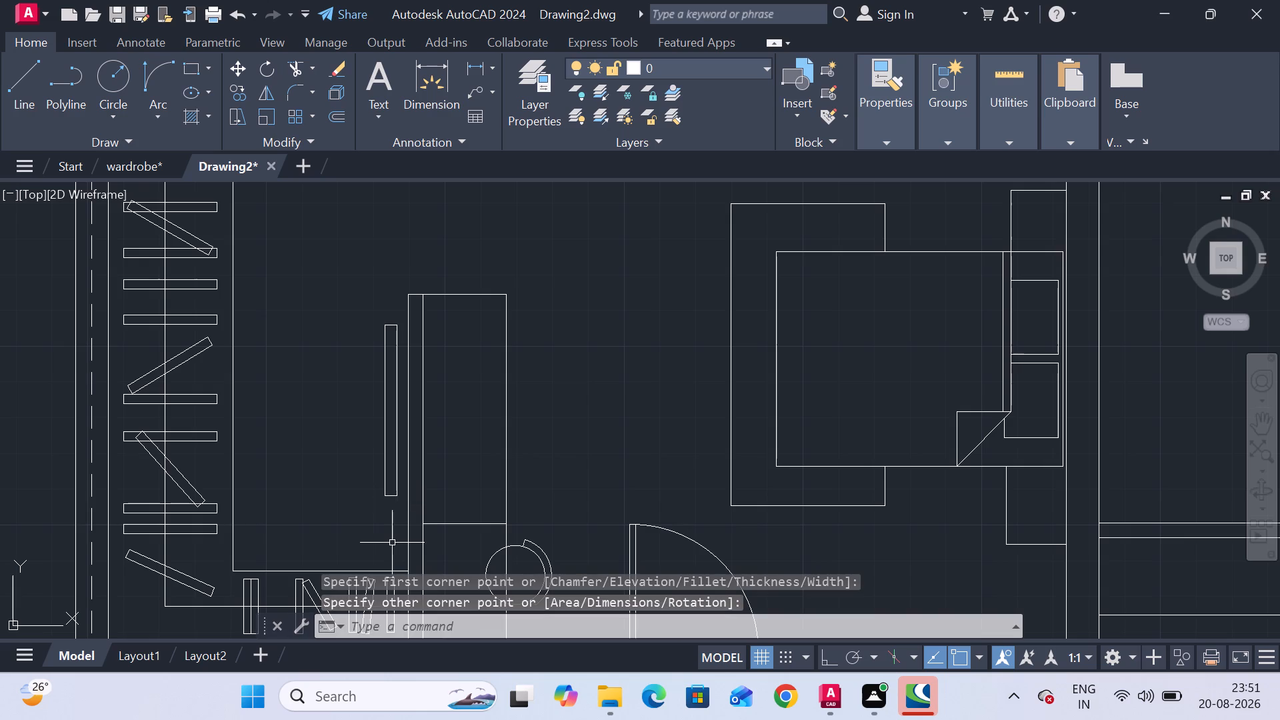
{"action": "key", "text": "Escape"}
{"action": "key", "text": "Escape"}
{"action": "key", "text": "Escape"}
{"action": "key", "text": "Escape"}
{"action": "key", "text": "Escape"}
{"action": "key", "text": "Escape"}
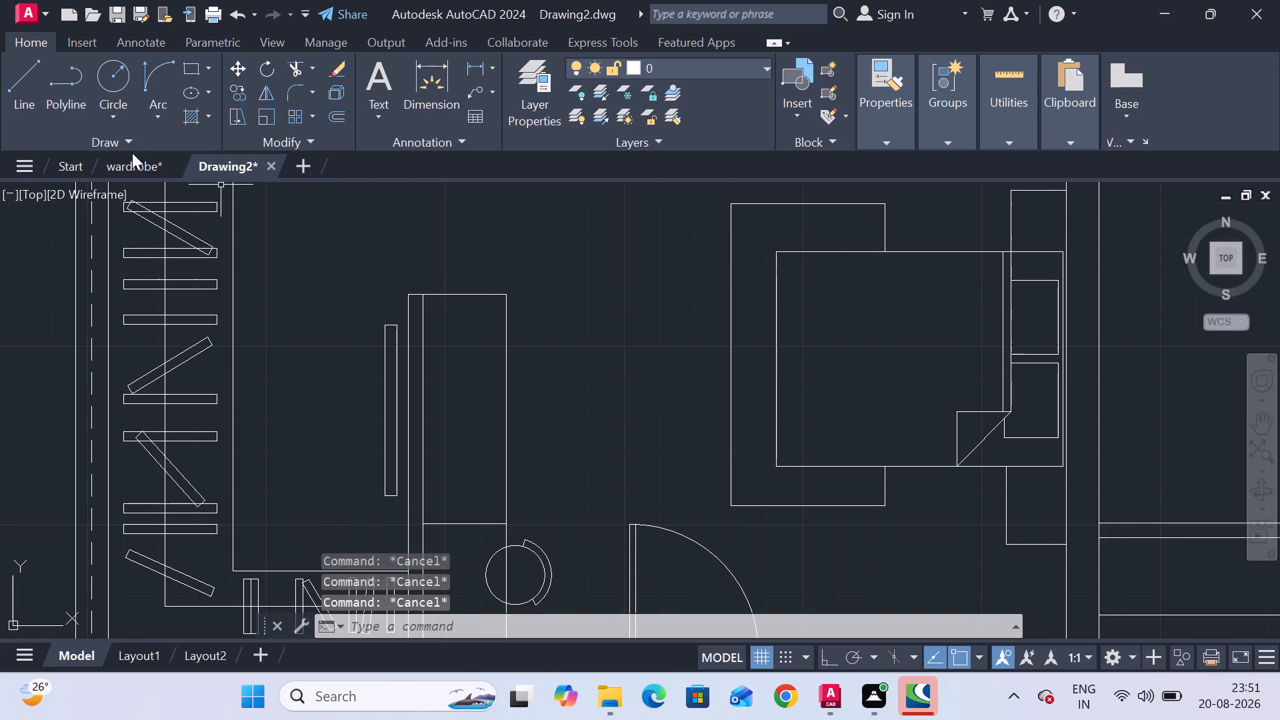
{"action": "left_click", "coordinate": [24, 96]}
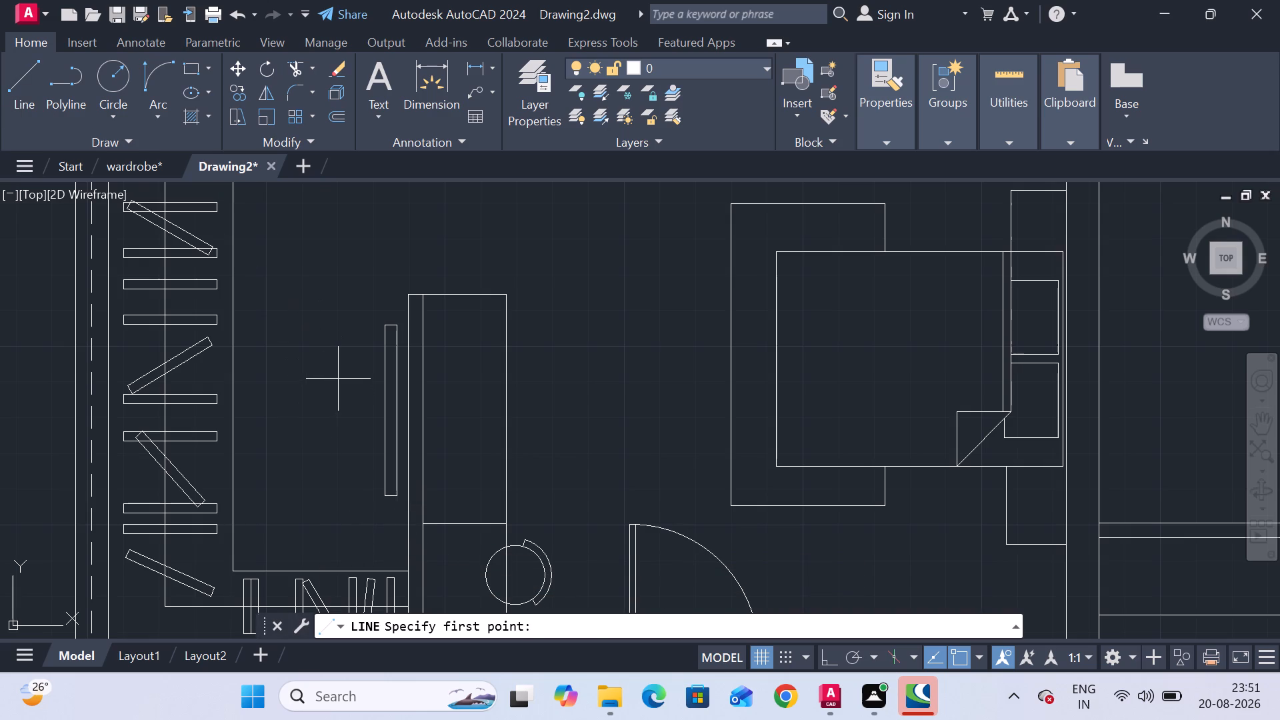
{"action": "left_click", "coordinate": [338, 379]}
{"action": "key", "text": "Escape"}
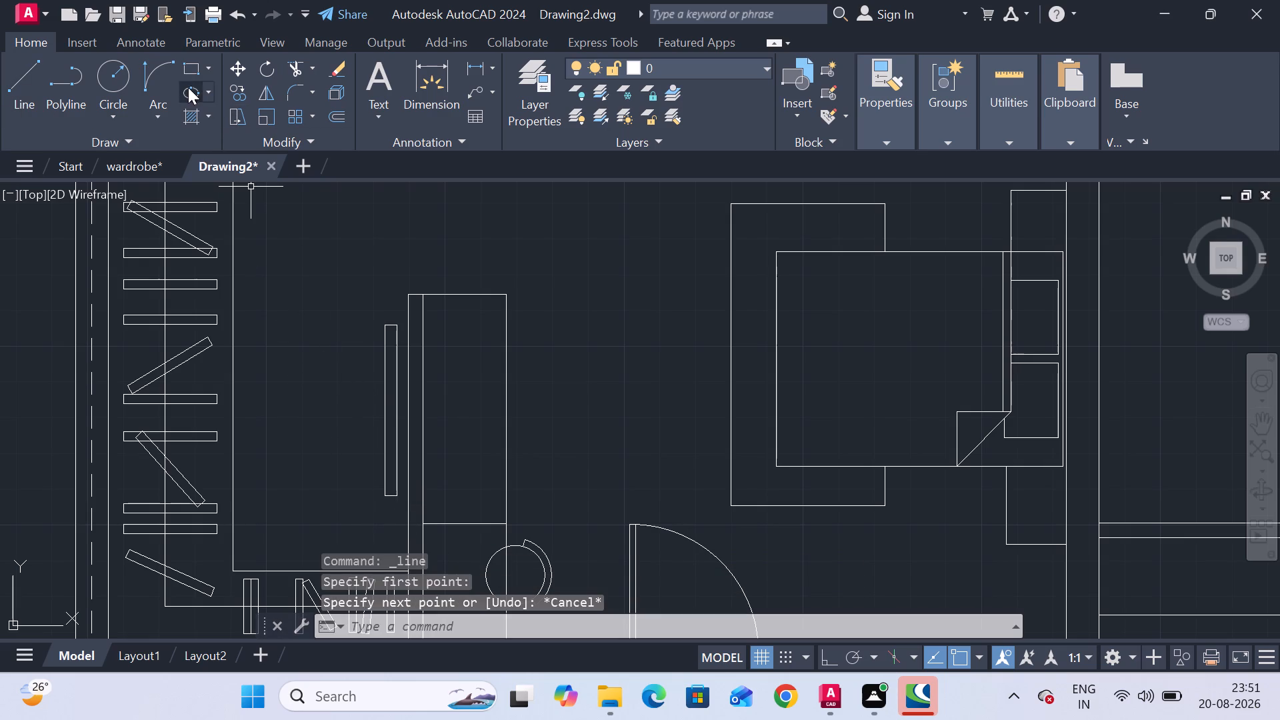
Draw a small circle between the thin rectangle and the wardrobe, near the rectangle's midpoint.
{"action": "left_click", "coordinate": [130, 77]}
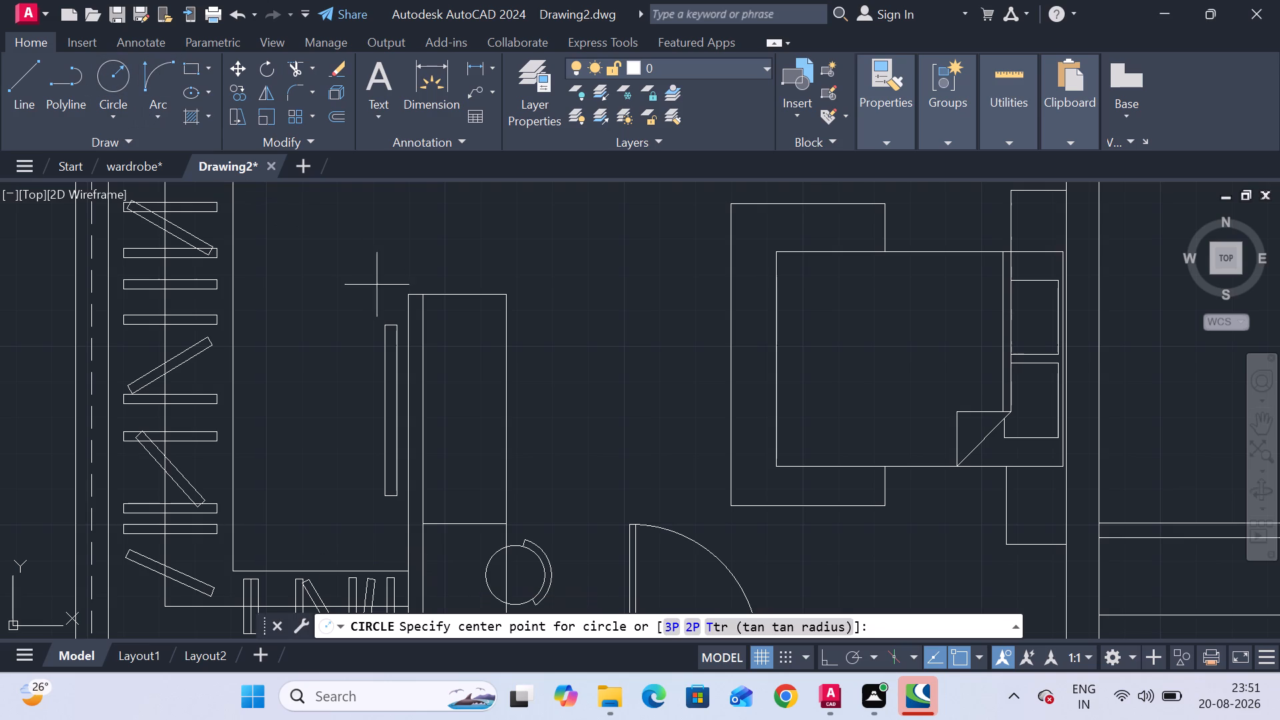
{"action": "left_click", "coordinate": [355, 391]}
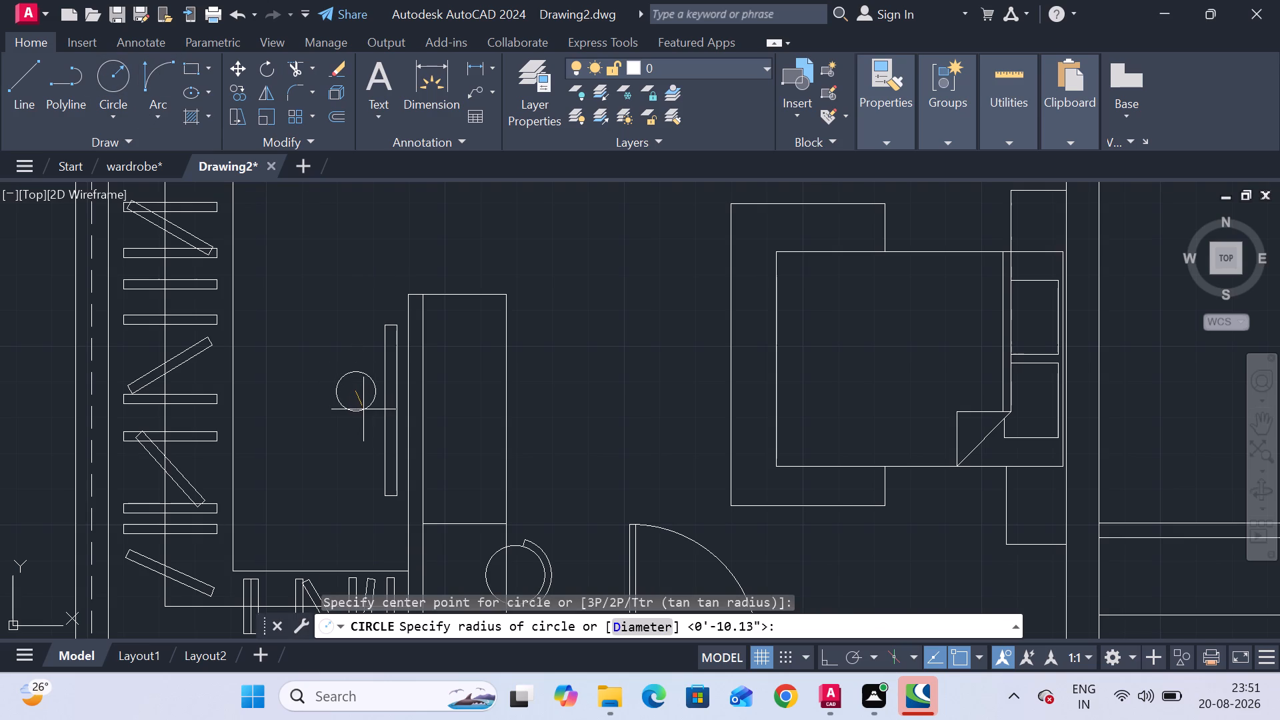
{"action": "left_click", "coordinate": [365, 410]}
{"action": "key", "text": "Escape"}
Flip the spare door block outside the plan so that its leaf and swing arc point upward.
{"action": "scroll", "coordinate": [359, 466], "scroll_direction": "down", "scroll_amount": 2}
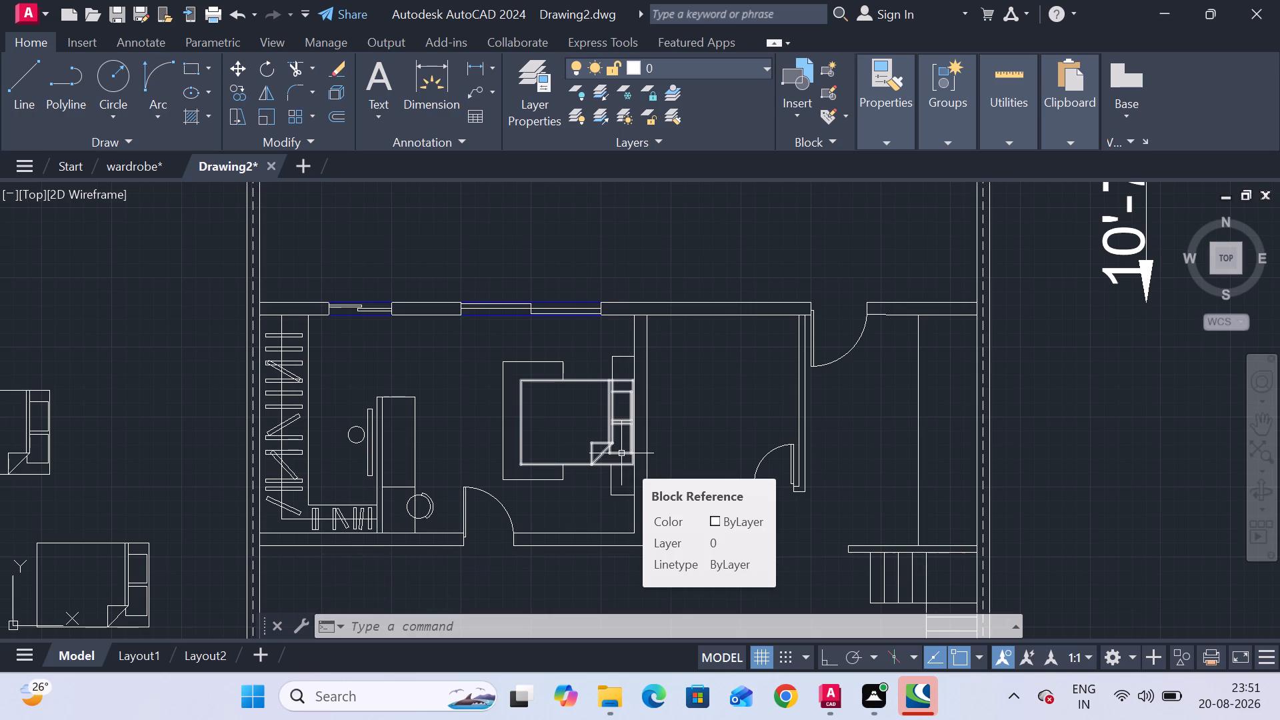
{"action": "middle_click_drag", "start_coordinate": [551, 528], "coordinate": [150, 467]}
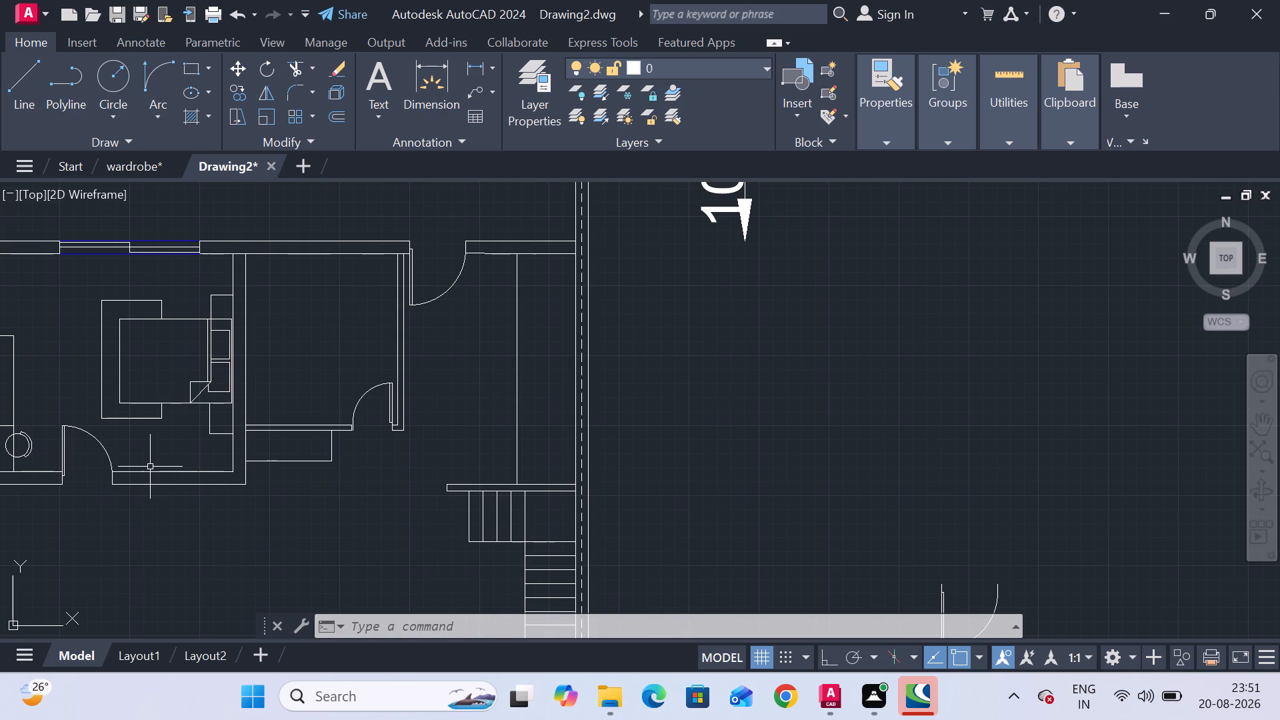
{"action": "scroll", "coordinate": [610, 297], "scroll_direction": "up", "scroll_amount": 1}
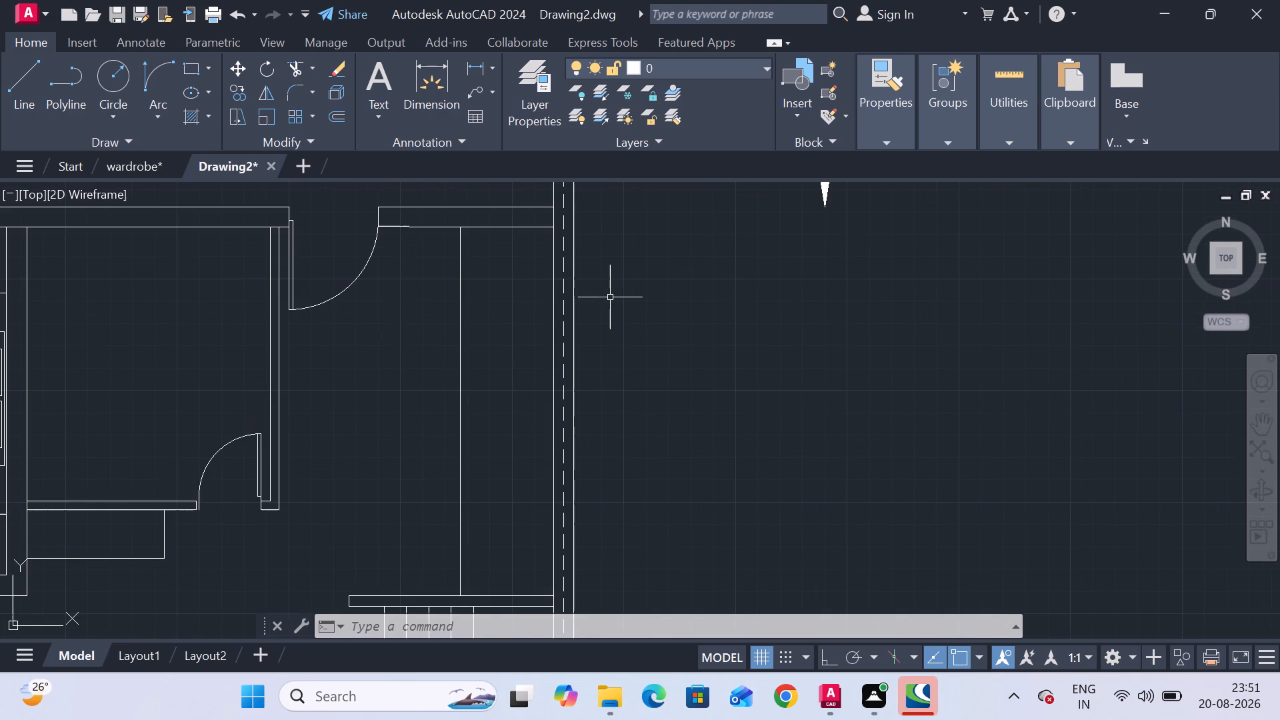
{"action": "scroll", "coordinate": [610, 297], "scroll_direction": "down", "scroll_amount": 1}
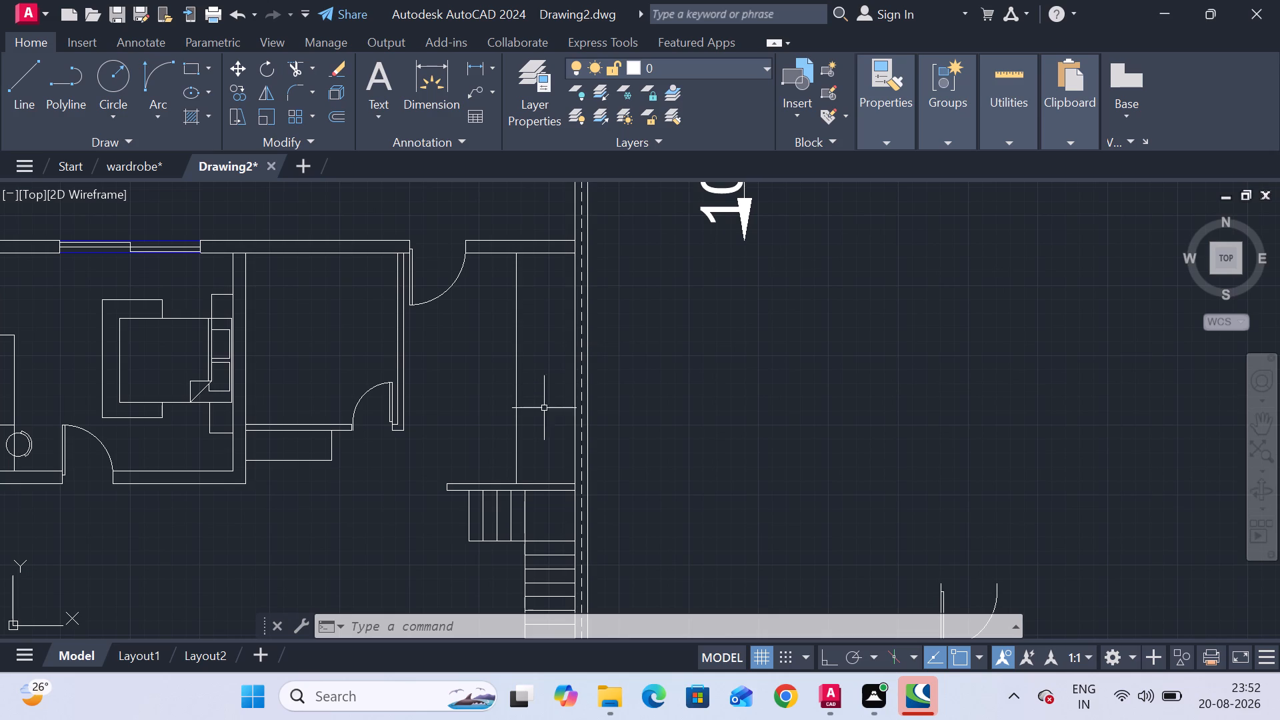
{"action": "scroll", "coordinate": [544, 408], "scroll_direction": "down", "scroll_amount": 1}
{"action": "middle_click_drag", "start_coordinate": [544, 413], "coordinate": [638, 180]}
{"action": "middle_click_drag", "start_coordinate": [428, 267], "coordinate": [417, 321]}
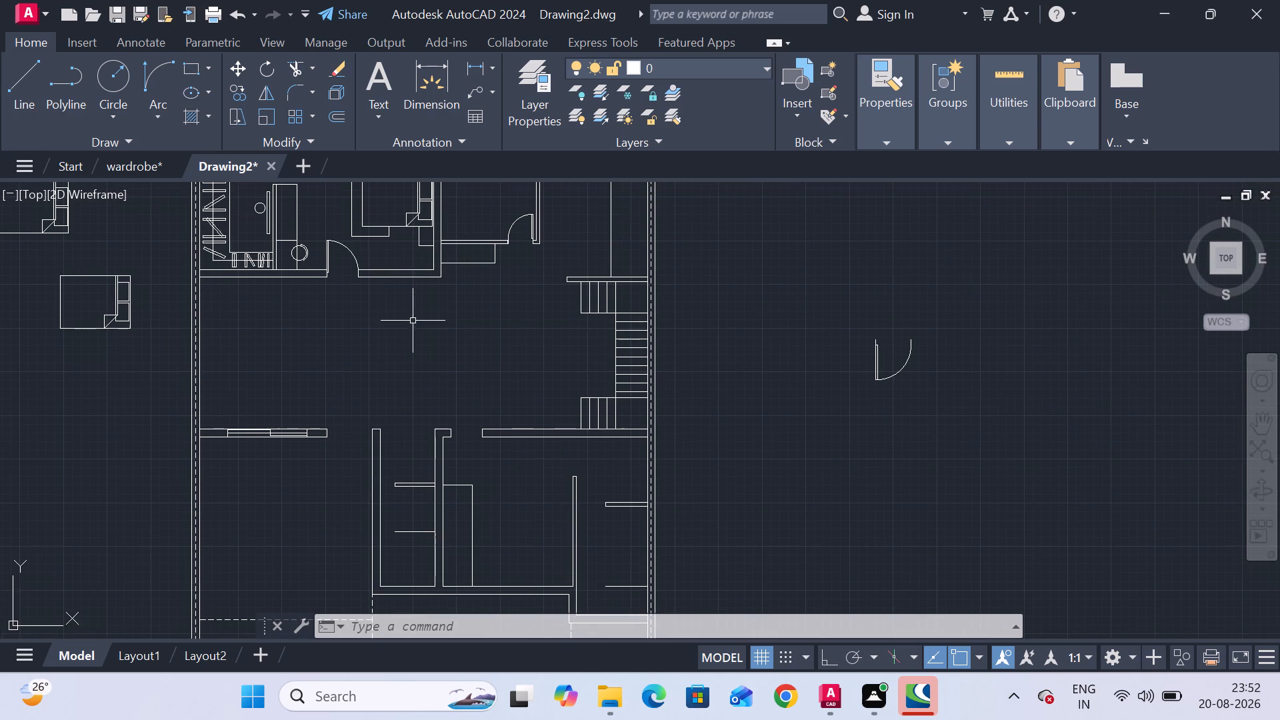
{"action": "scroll", "coordinate": [411, 307], "scroll_direction": "up", "scroll_amount": 1}
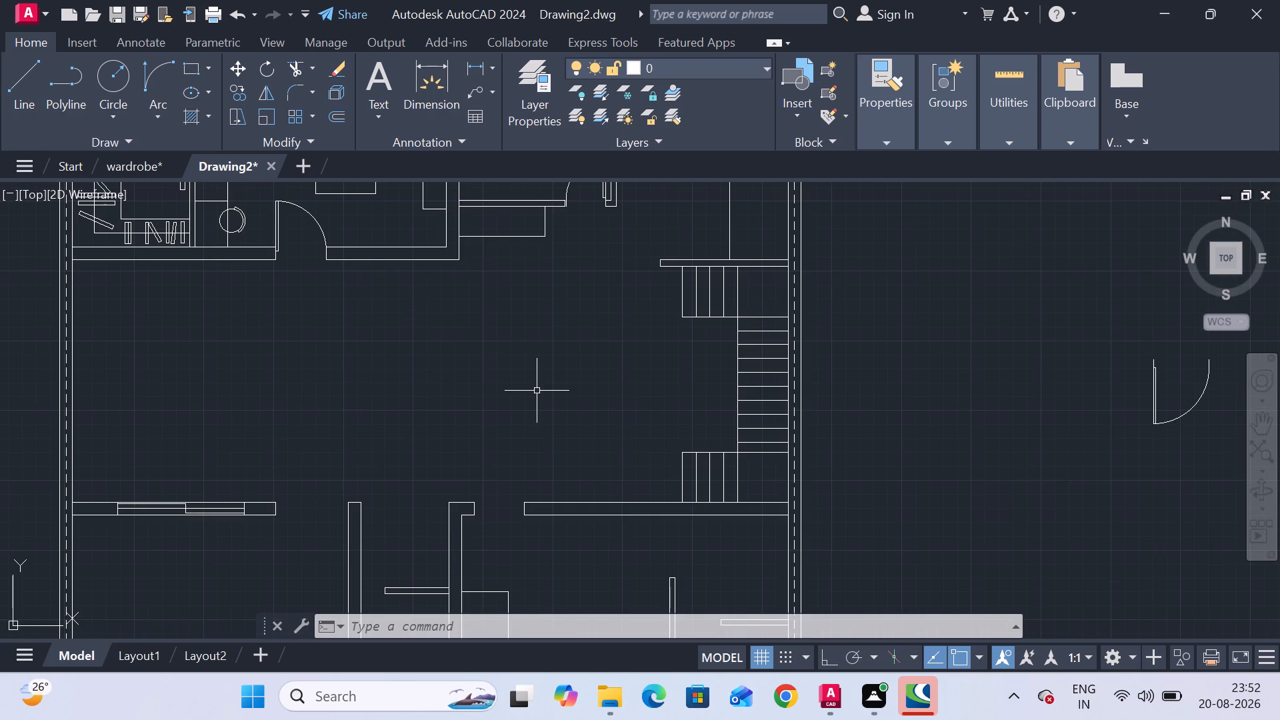
{"action": "middle_click_drag", "start_coordinate": [536, 391], "coordinate": [523, 333]}
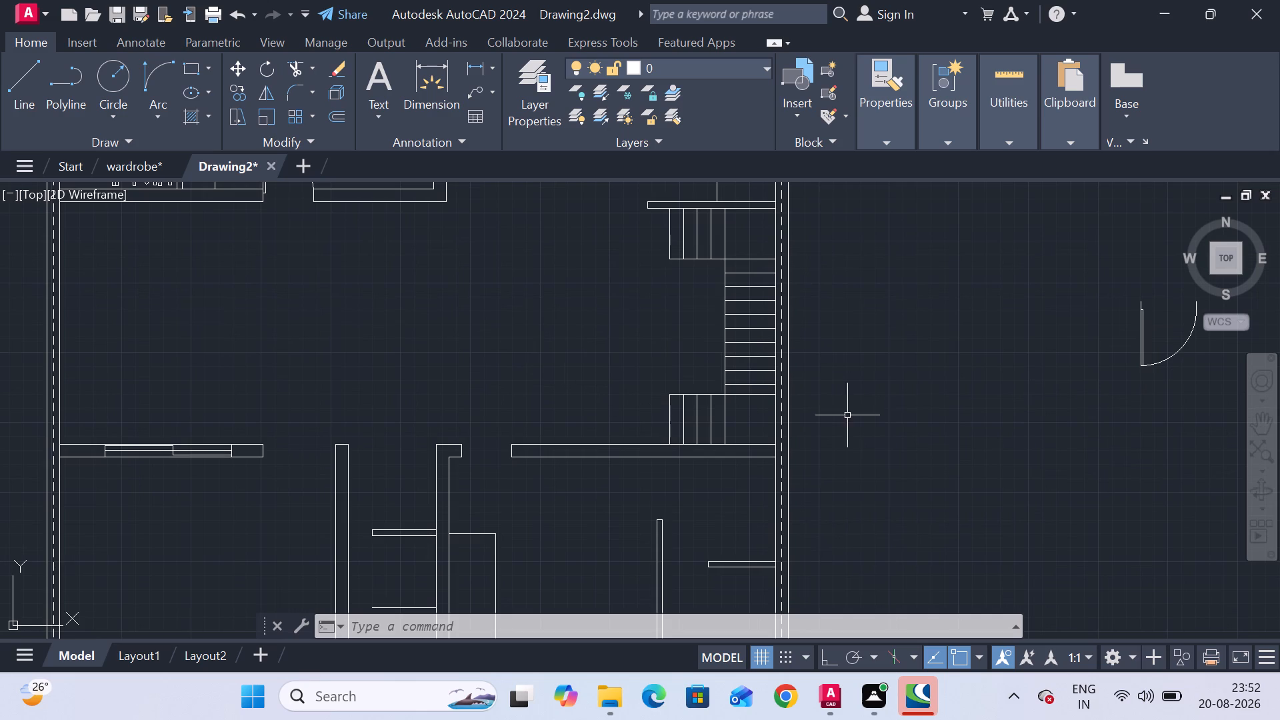
{"action": "left_click", "coordinate": [1209, 405]}
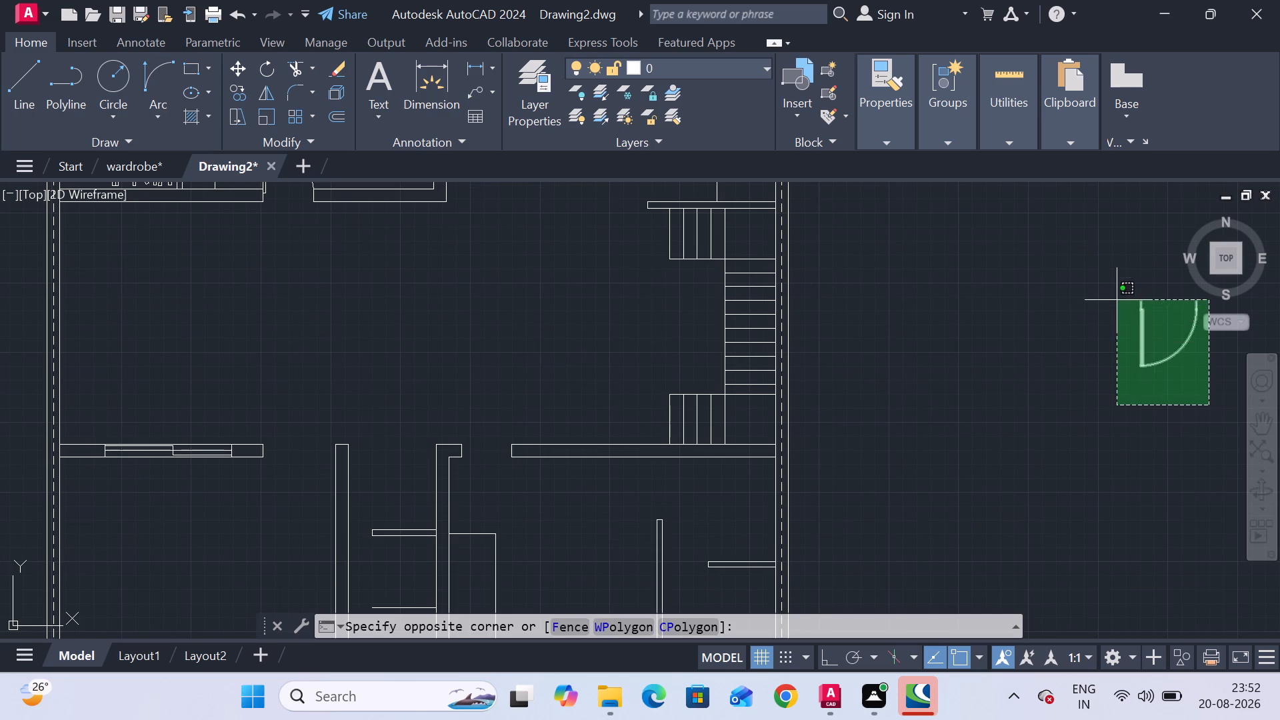
{"action": "left_click", "coordinate": [1117, 300]}
{"action": "scroll", "coordinate": [1167, 307], "scroll_direction": "up", "scroll_amount": 1}
{"action": "left_click", "coordinate": [1163, 298]}
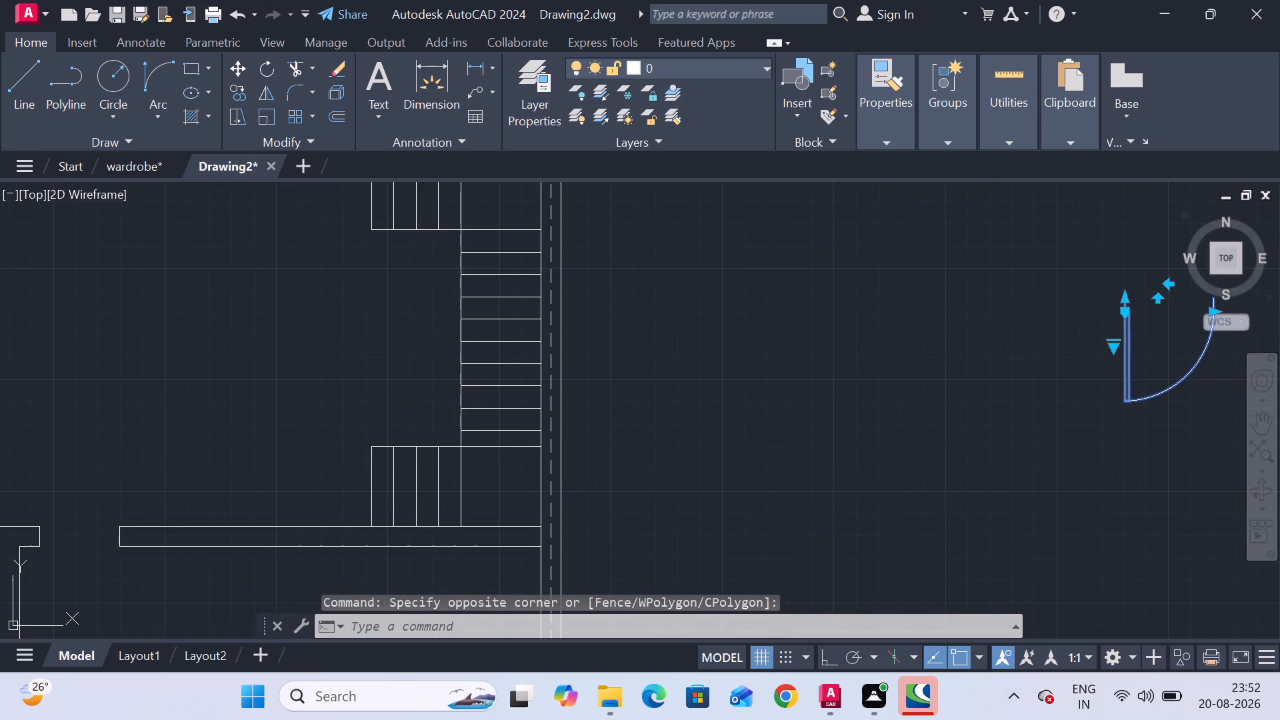
Copy the flipped door from its hinge-side base to the lower end corner of the sliding-window wall below the hall.
{"action": "scroll", "coordinate": [1069, 428], "scroll_direction": "down", "scroll_amount": 1}
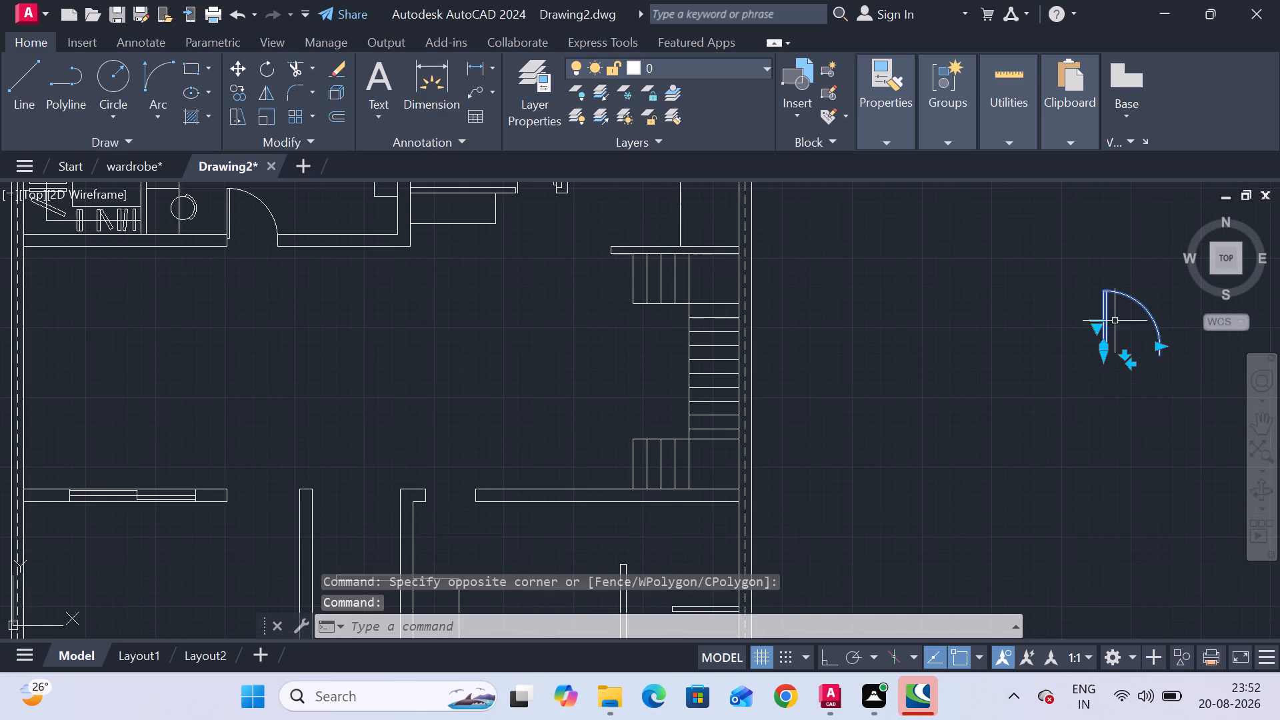
{"action": "right_click", "coordinate": [1041, 331]}
{"action": "left_click", "coordinate": [1069, 344]}
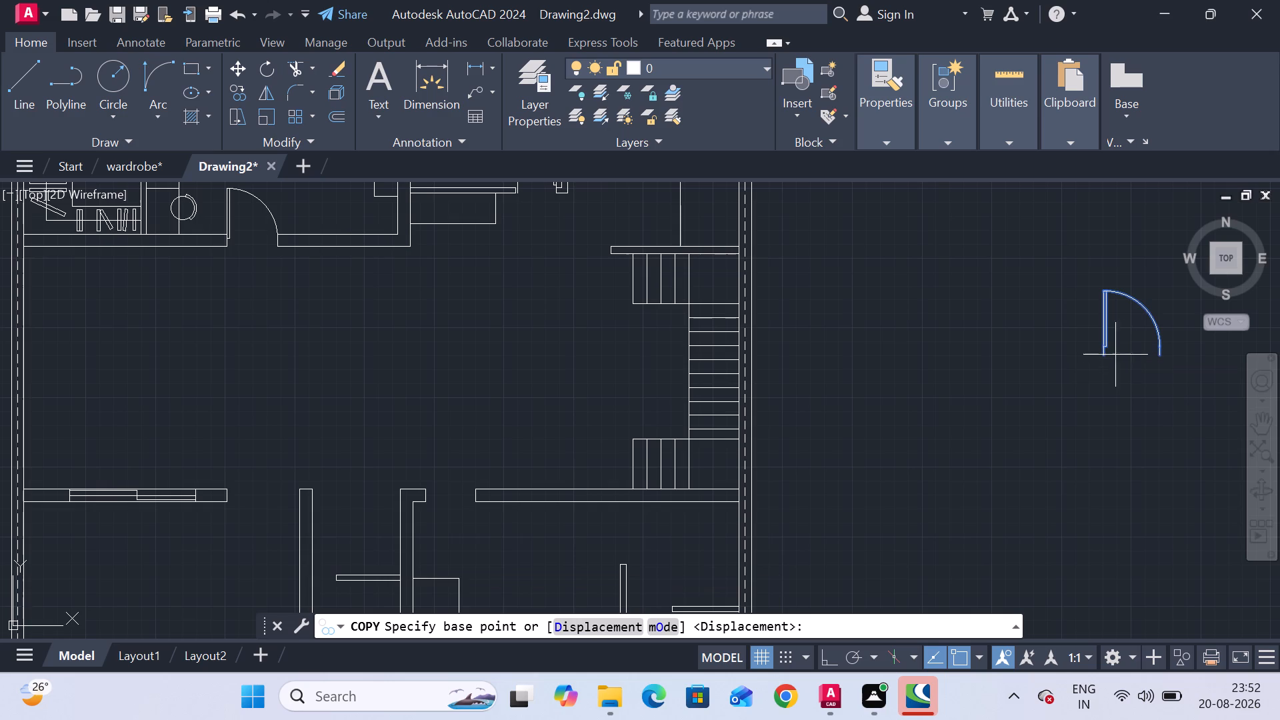
{"action": "left_click", "coordinate": [1104, 355]}
{"action": "scroll", "coordinate": [161, 489], "scroll_direction": "up", "scroll_amount": 3}
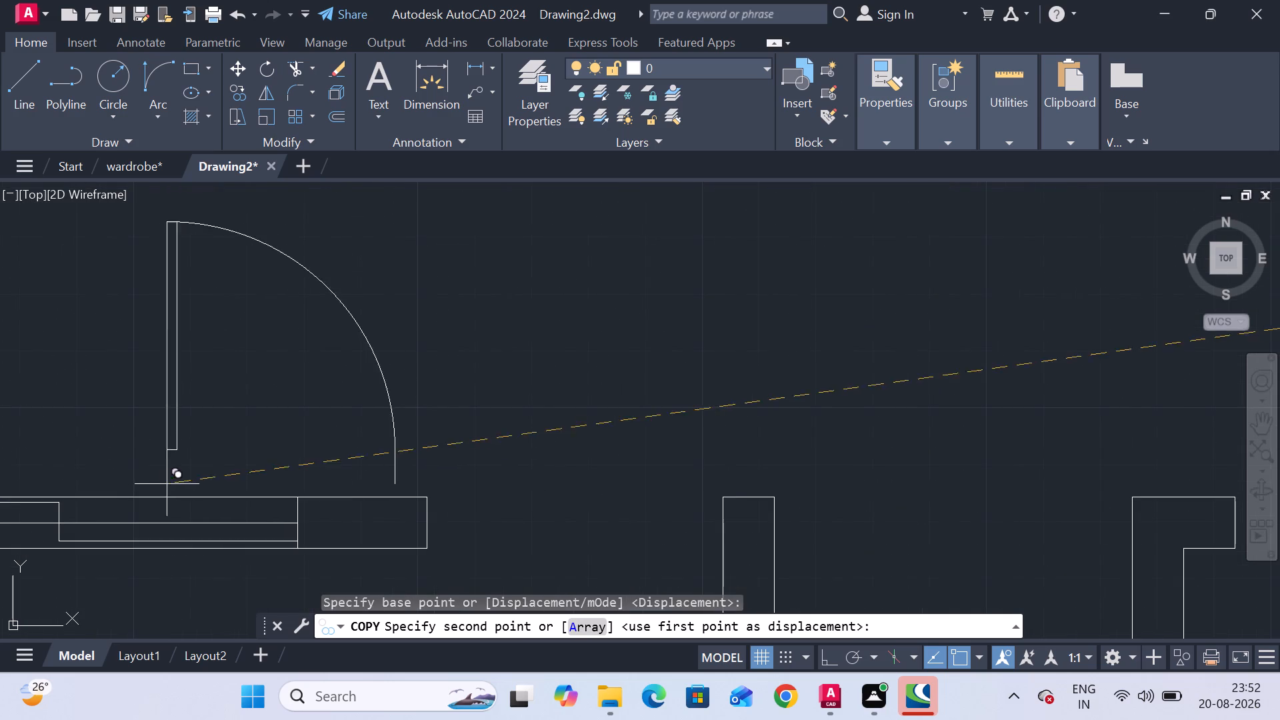
{"action": "left_click", "coordinate": [427, 545]}
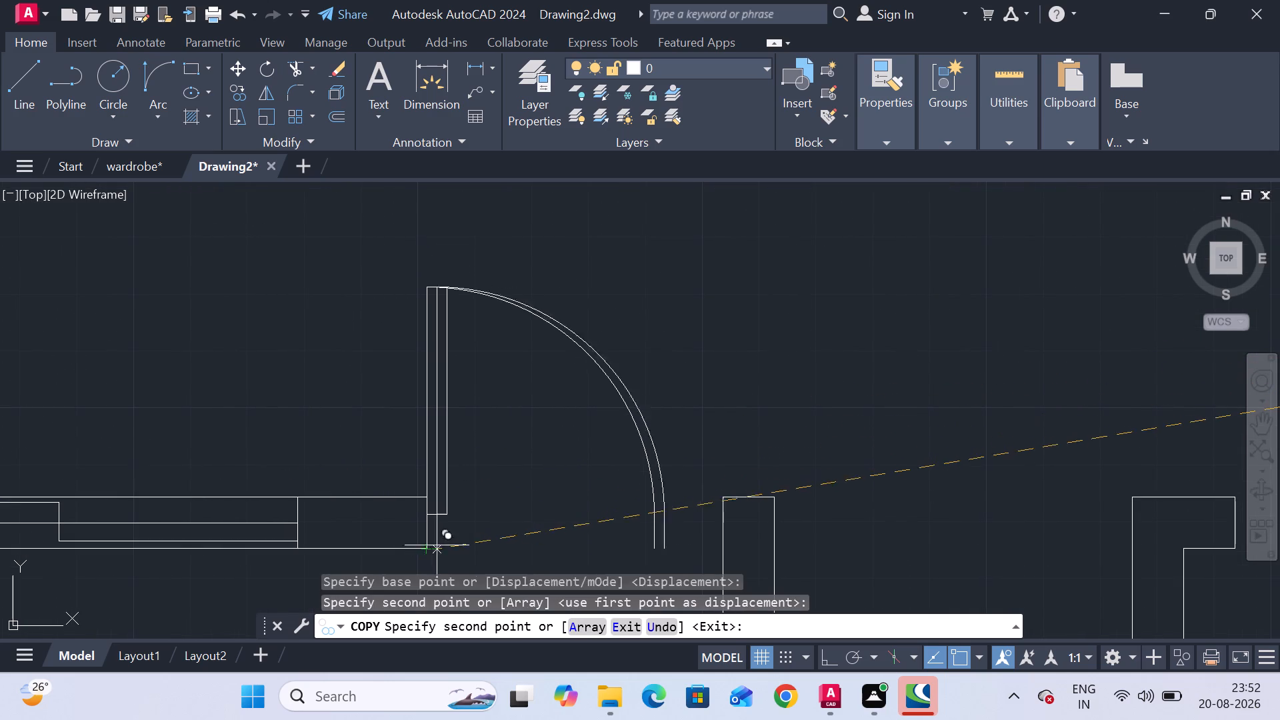
{"action": "key", "text": "Escape"}
Draw a horizontal line across the new door opening from the window wall's lower end corner to the adjacent wall face.
{"action": "scroll", "coordinate": [509, 539], "scroll_direction": "down", "scroll_amount": 3}
{"action": "middle_click_drag", "start_coordinate": [503, 528], "coordinate": [455, 367]}
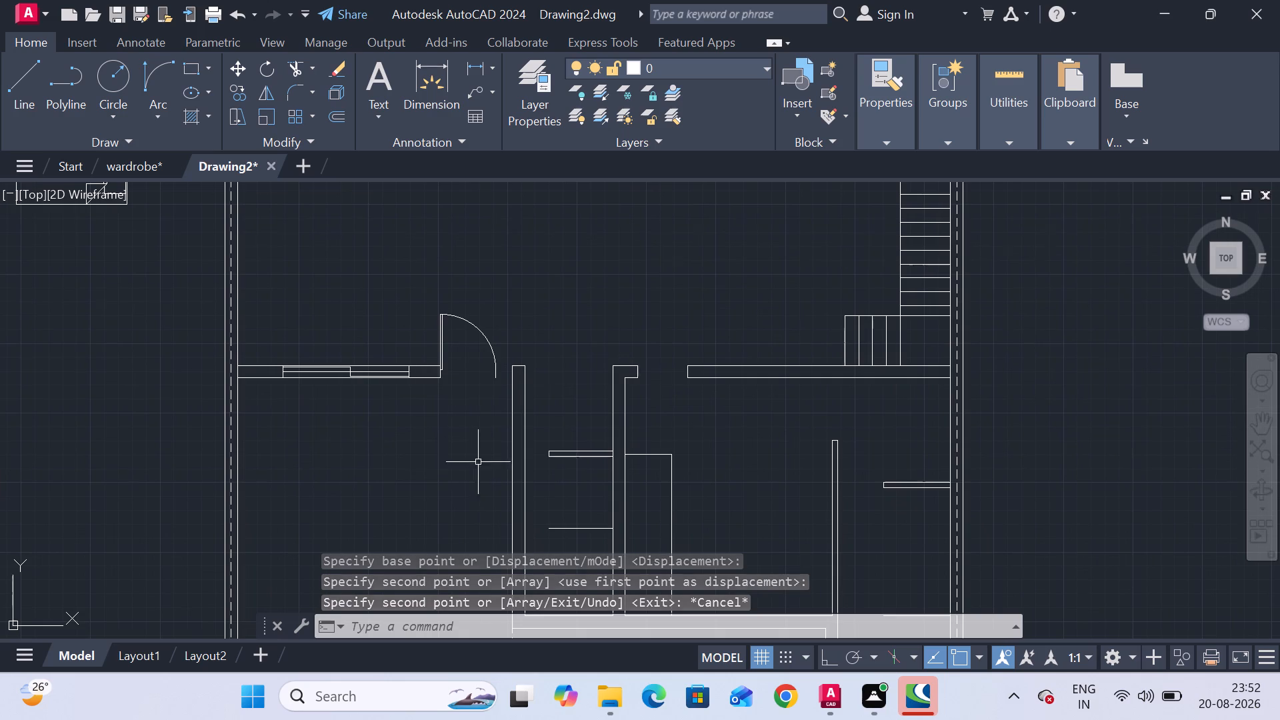
{"action": "scroll", "coordinate": [455, 384], "scroll_direction": "up", "scroll_amount": 2}
{"action": "middle_click_drag", "start_coordinate": [455, 384], "coordinate": [421, 471]}
{"action": "scroll", "coordinate": [421, 471], "scroll_direction": "down", "scroll_amount": 1}
{"action": "left_click", "coordinate": [23, 107]}
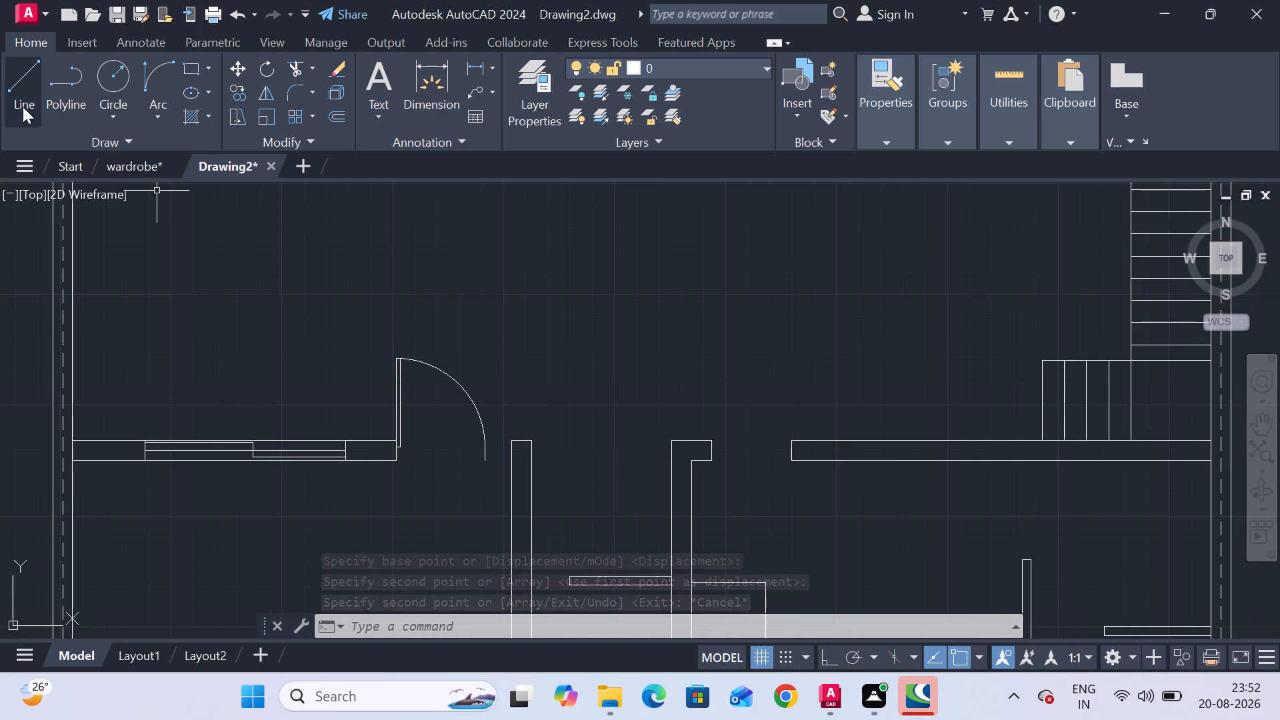
{"action": "left_click", "coordinate": [397, 462]}
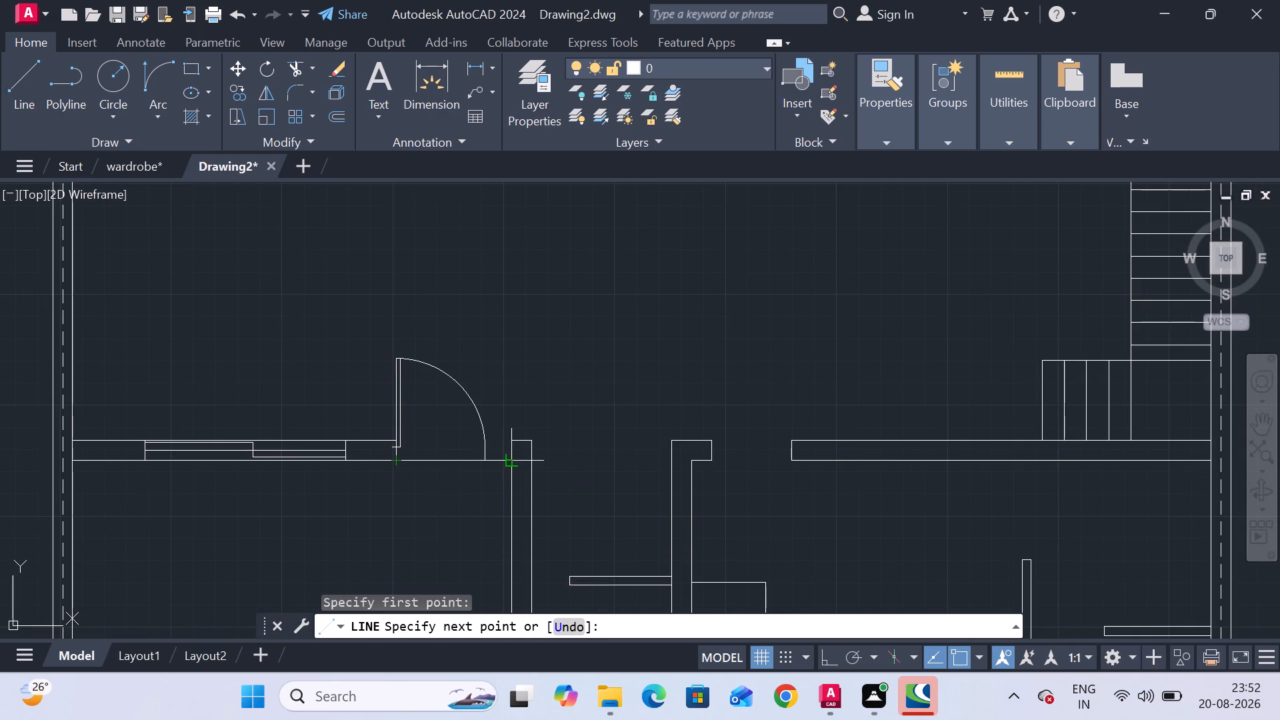
{"action": "left_click", "coordinate": [511, 460]}
{"action": "key", "text": "Escape"}
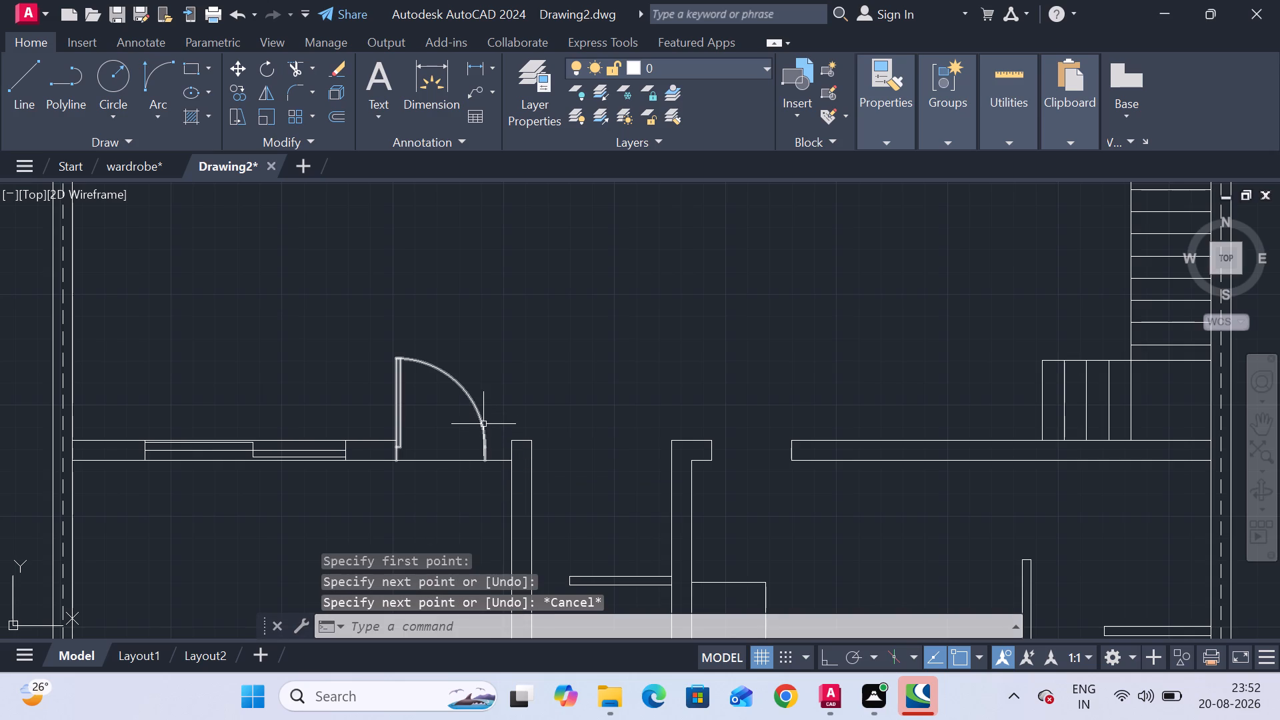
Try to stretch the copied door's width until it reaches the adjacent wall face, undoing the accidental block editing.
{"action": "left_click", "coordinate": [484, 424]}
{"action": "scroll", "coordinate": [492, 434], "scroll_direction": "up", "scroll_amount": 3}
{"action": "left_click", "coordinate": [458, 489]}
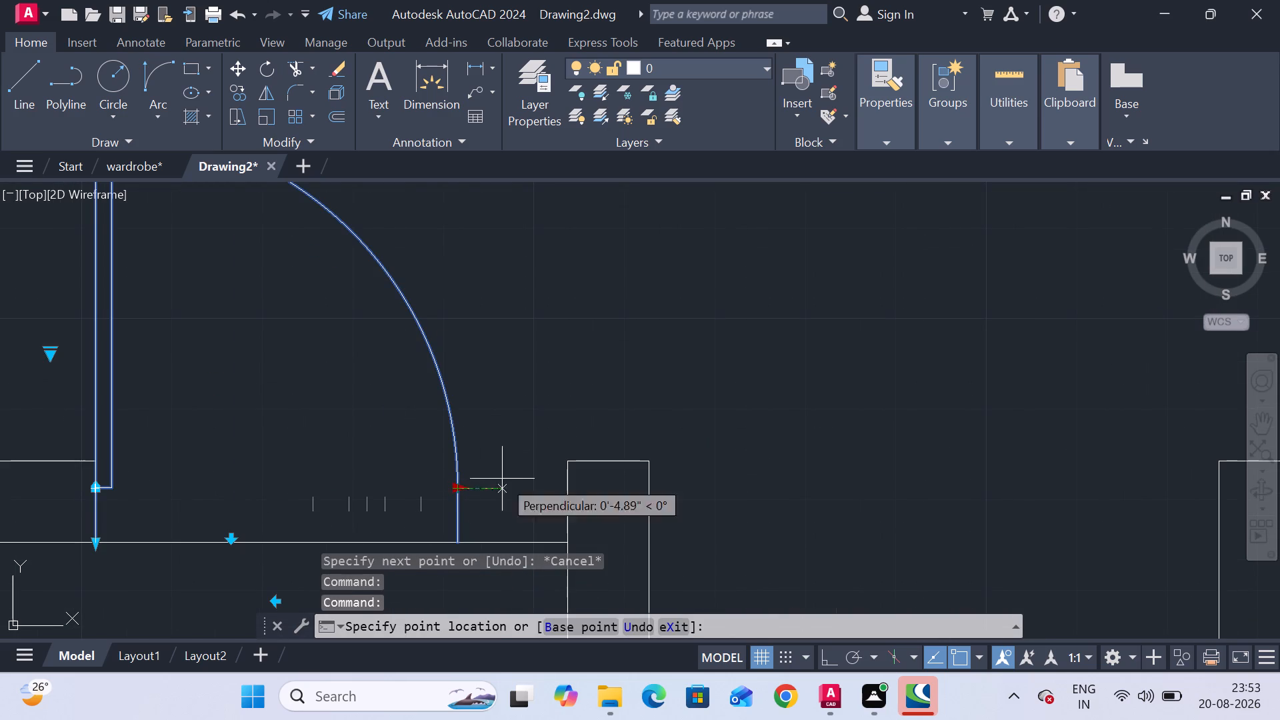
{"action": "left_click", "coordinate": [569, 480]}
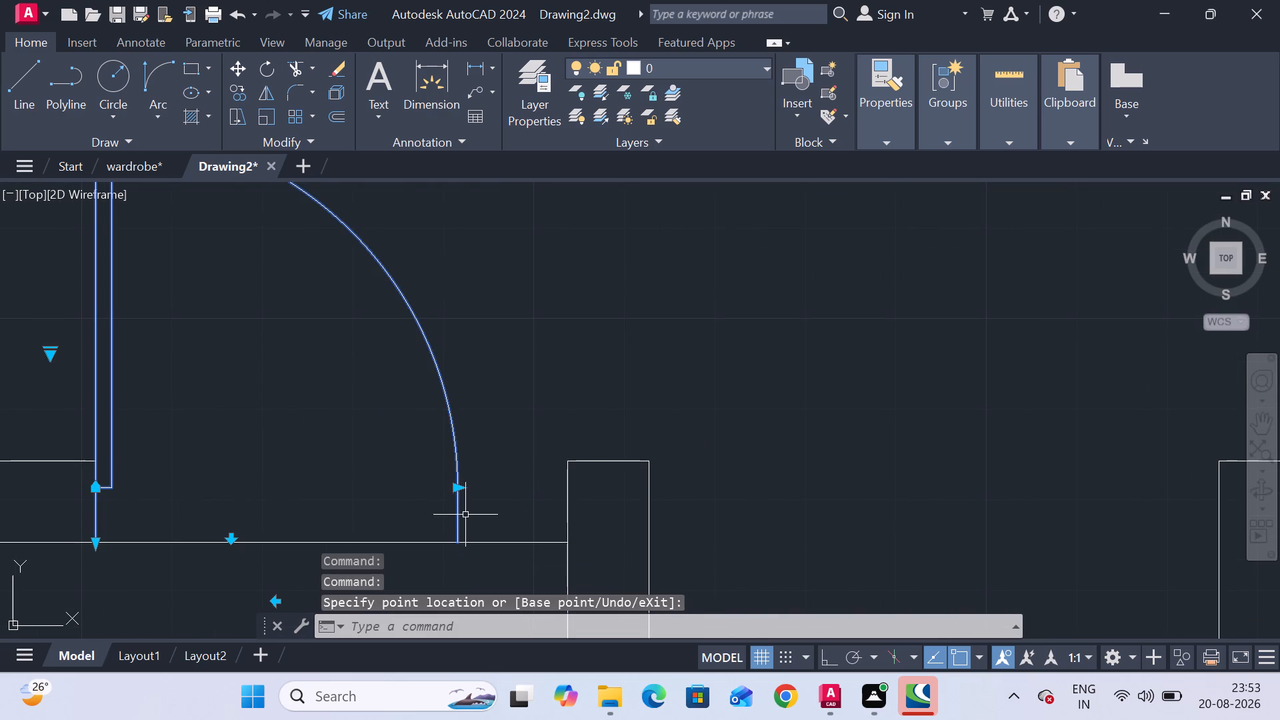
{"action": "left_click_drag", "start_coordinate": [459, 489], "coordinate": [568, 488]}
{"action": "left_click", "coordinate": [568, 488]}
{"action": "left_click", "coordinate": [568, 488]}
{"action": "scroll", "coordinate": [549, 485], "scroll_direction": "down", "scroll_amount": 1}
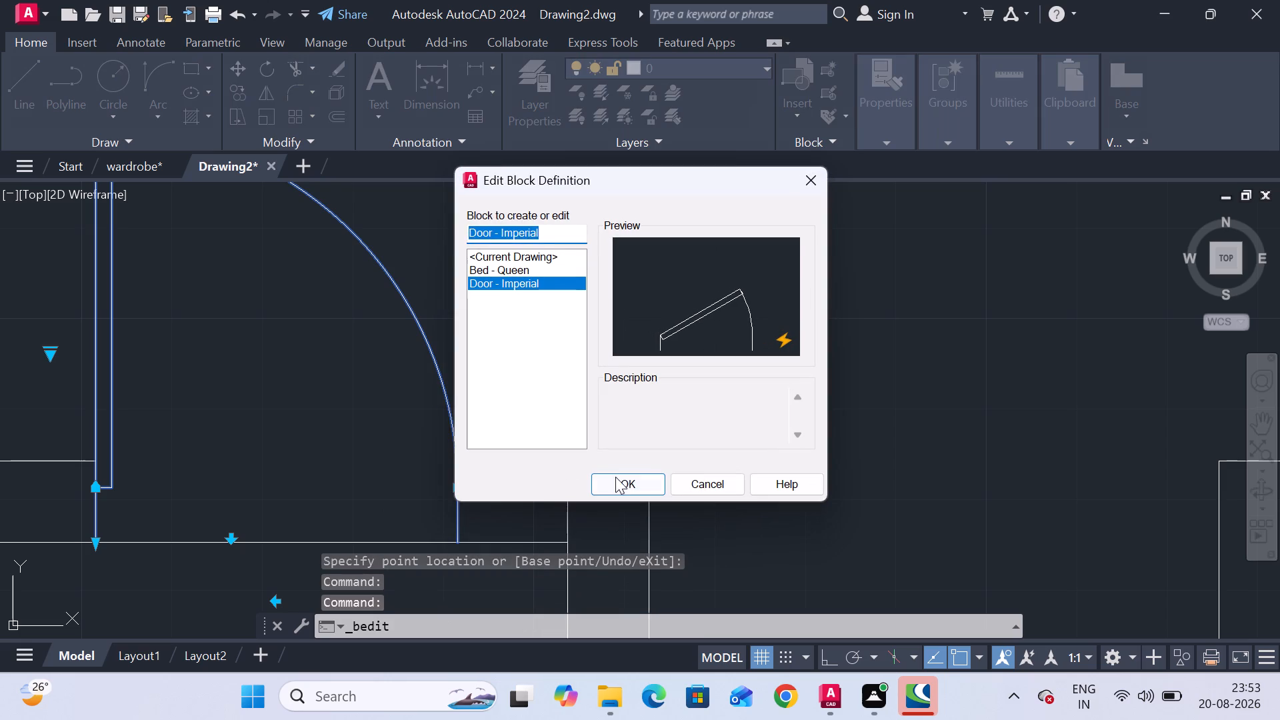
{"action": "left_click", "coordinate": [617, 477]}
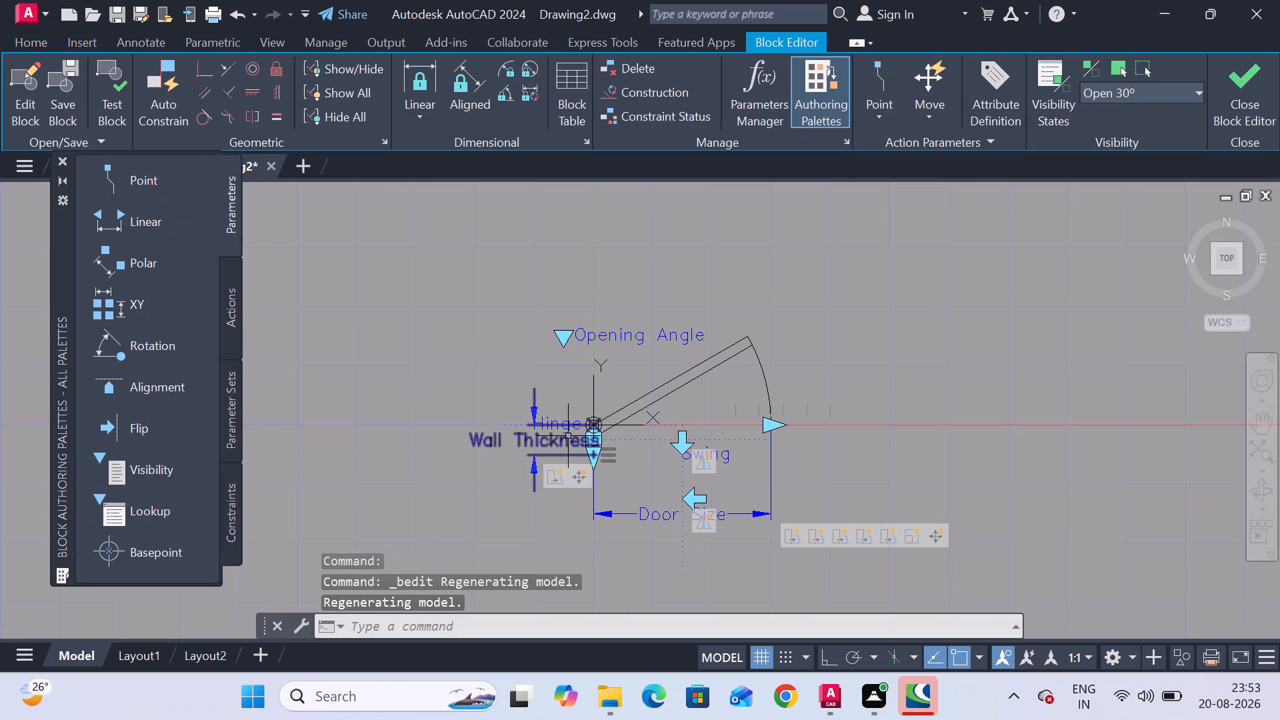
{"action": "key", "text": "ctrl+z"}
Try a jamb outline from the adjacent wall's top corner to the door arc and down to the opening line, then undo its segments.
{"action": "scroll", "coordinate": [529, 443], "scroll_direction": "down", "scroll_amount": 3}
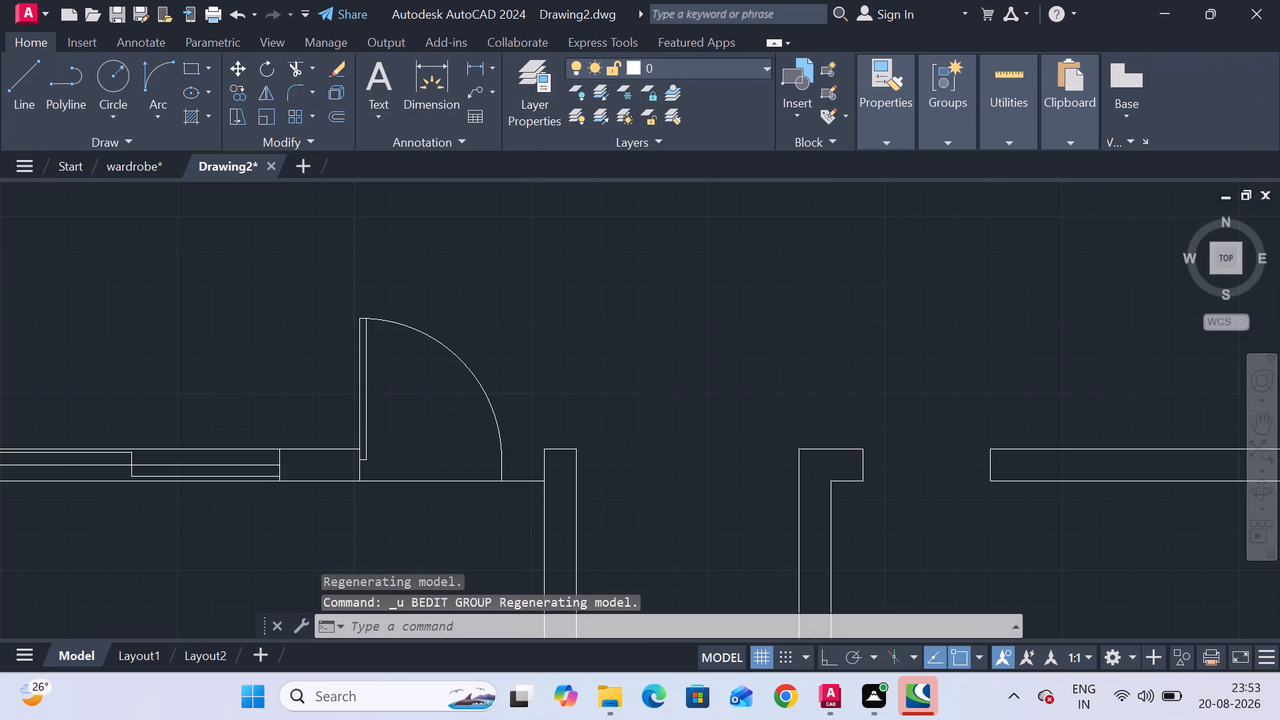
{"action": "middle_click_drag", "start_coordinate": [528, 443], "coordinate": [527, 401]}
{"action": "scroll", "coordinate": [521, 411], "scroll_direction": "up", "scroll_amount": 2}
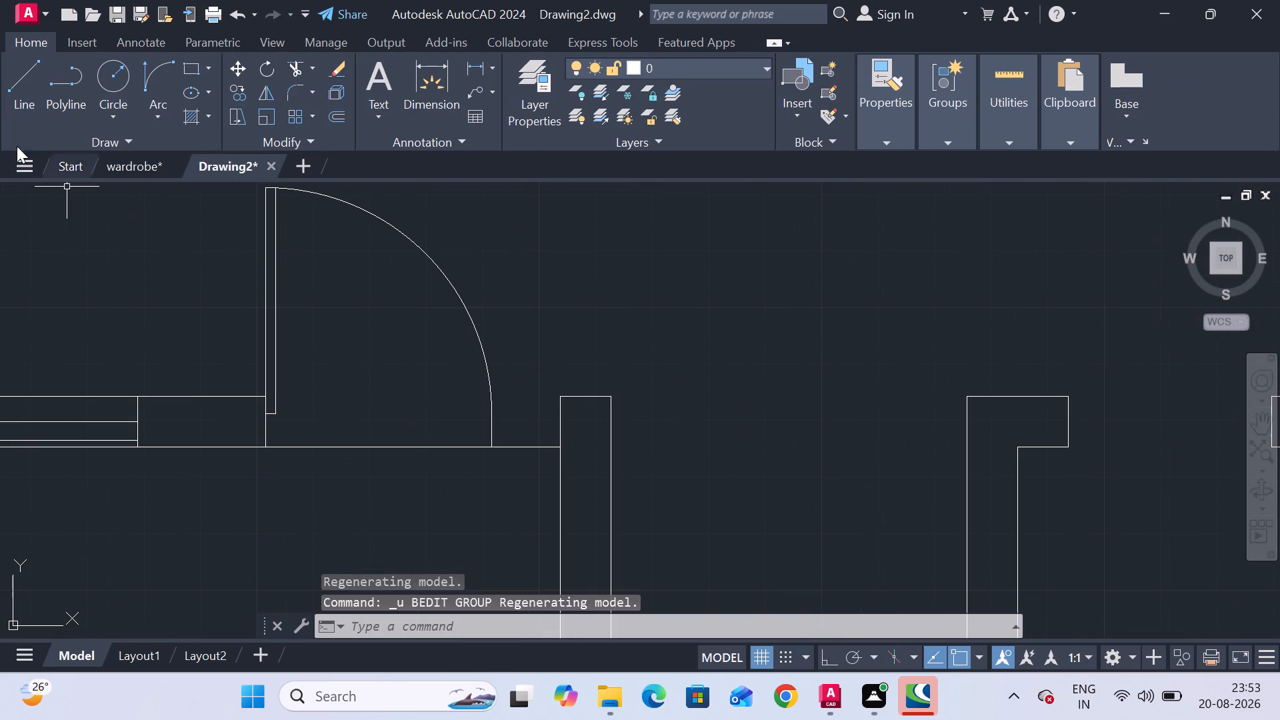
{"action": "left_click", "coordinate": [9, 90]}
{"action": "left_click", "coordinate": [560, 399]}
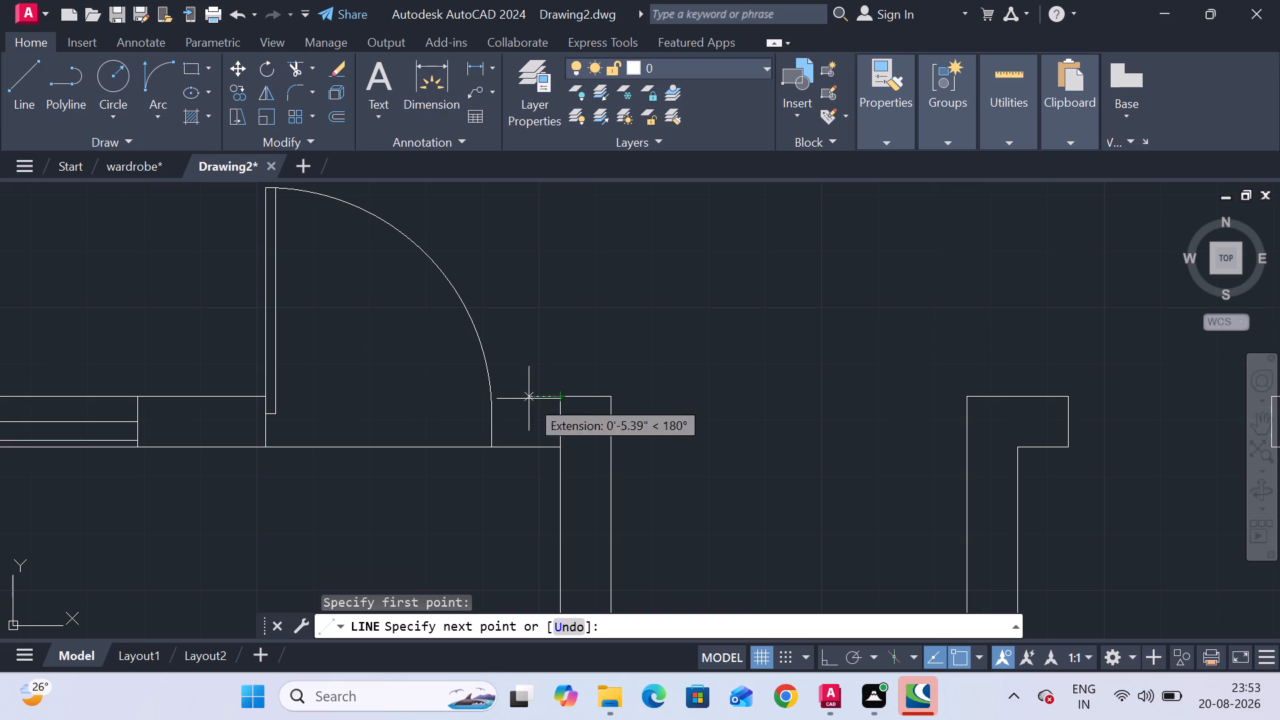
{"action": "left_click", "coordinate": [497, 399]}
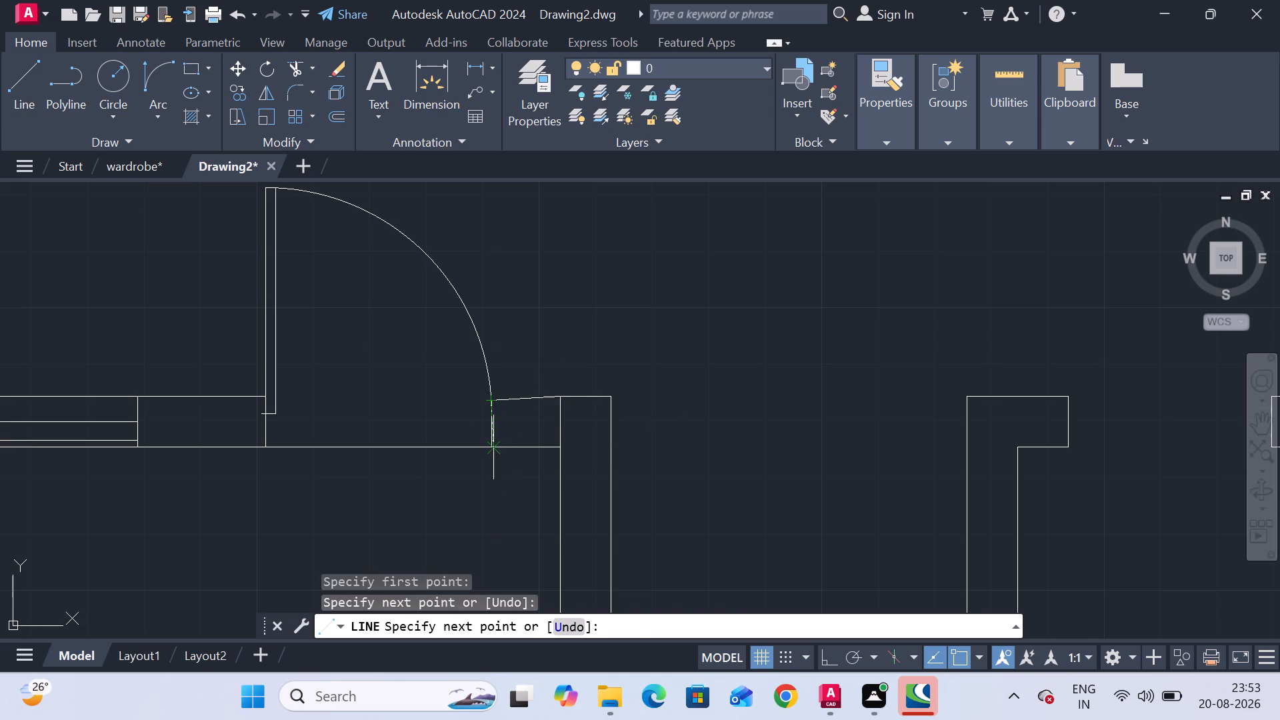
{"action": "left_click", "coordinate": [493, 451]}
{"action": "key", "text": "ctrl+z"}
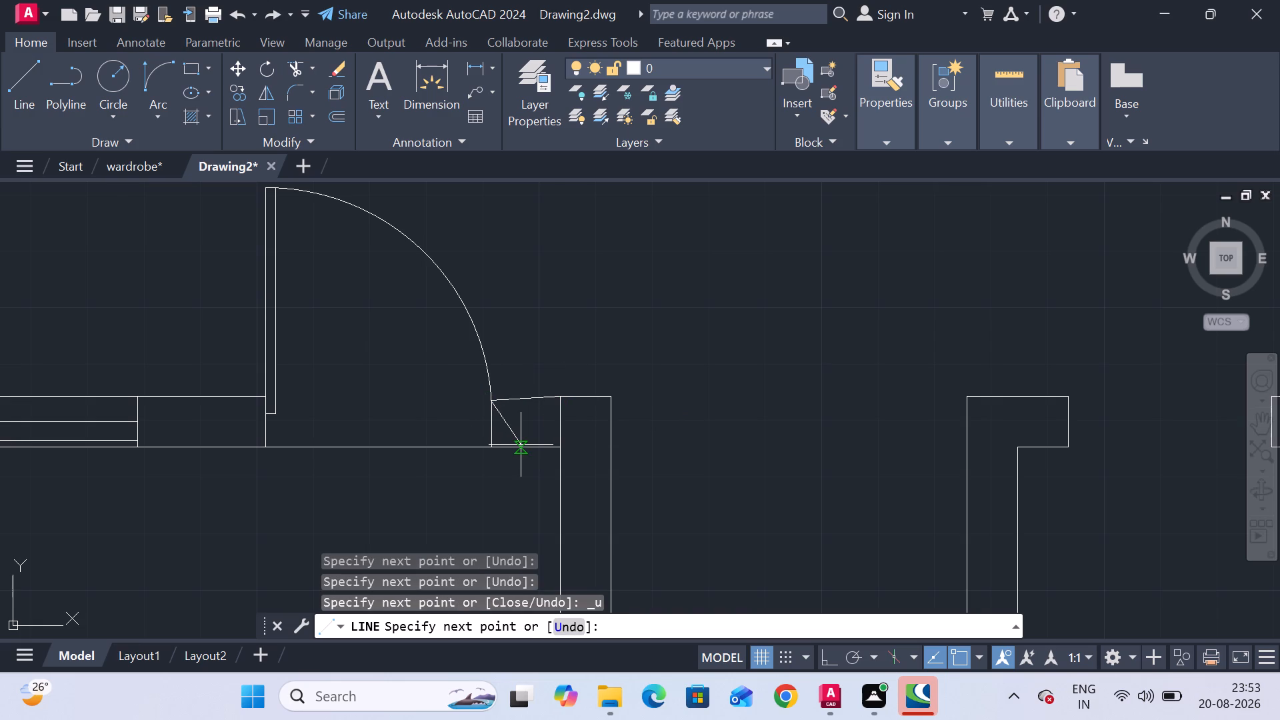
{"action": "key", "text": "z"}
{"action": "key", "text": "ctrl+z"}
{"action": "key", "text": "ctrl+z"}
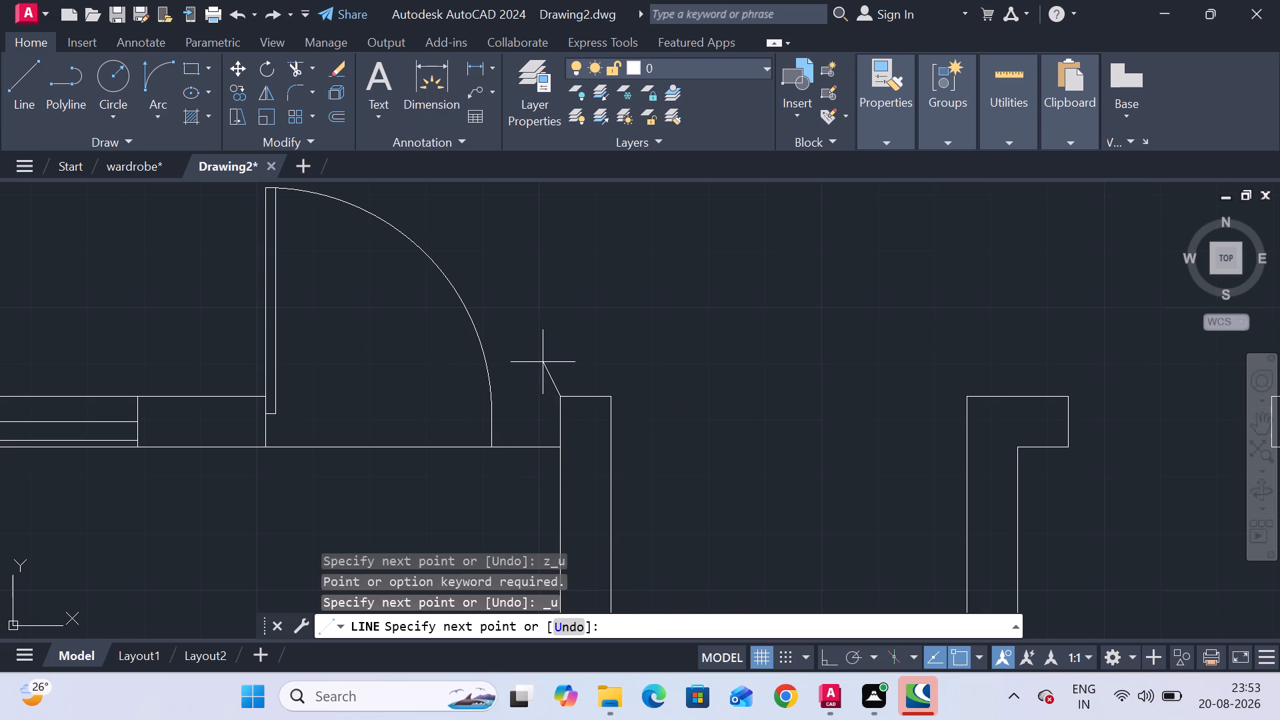
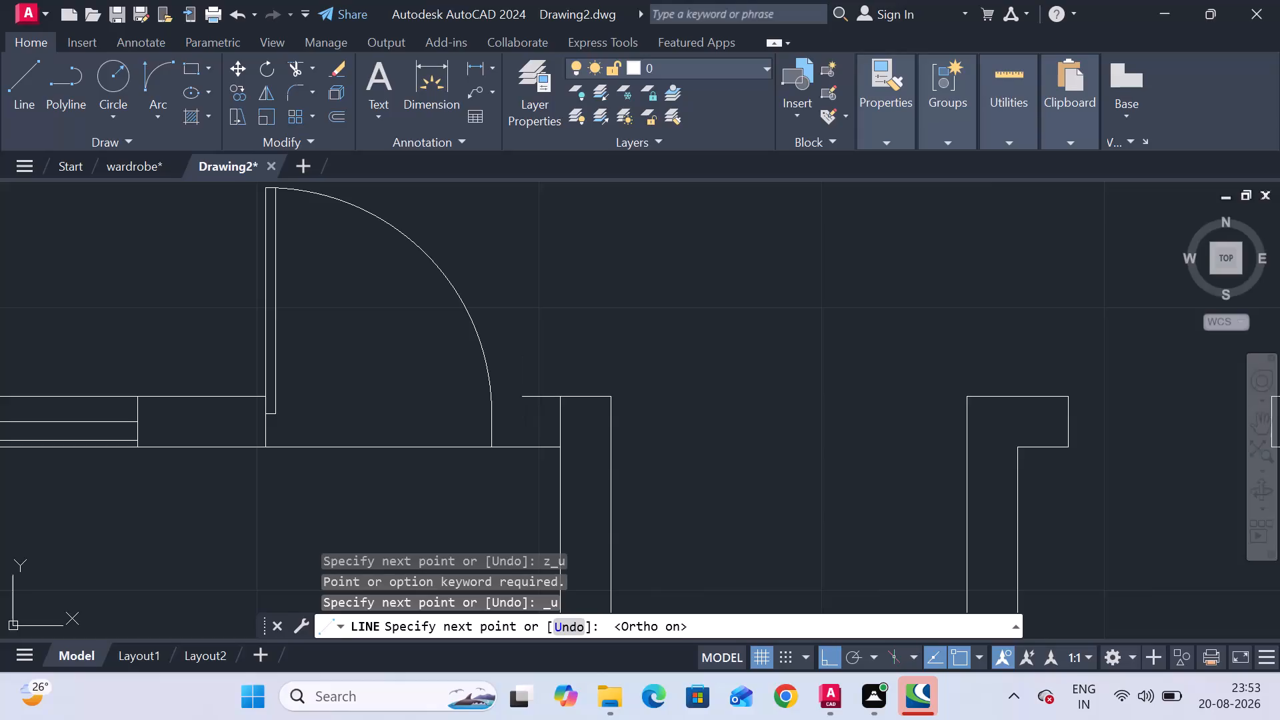
Draw the wall outline from the wall corner to the door arc's end, down the jamb and back along the lower wall face.
{"action": "left_click", "coordinate": [492, 405]}
{"action": "key", "text": "ctrl+z"}
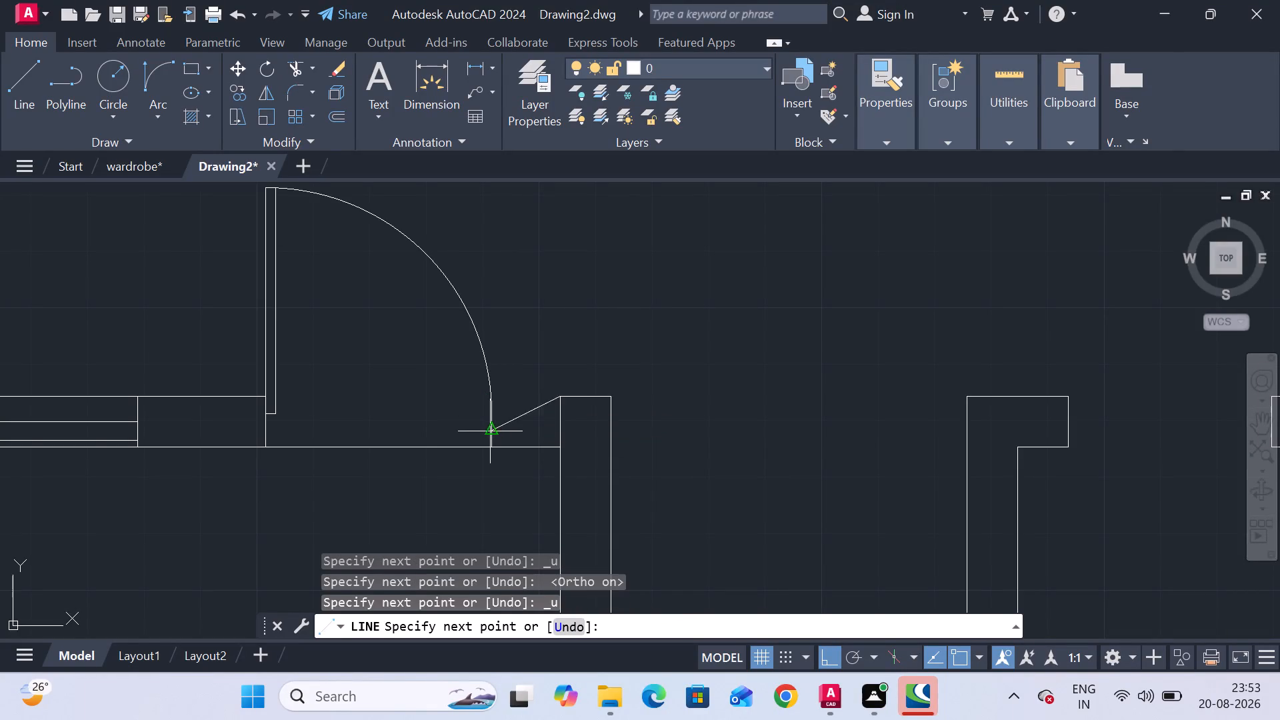
{"action": "left_click", "coordinate": [491, 399]}
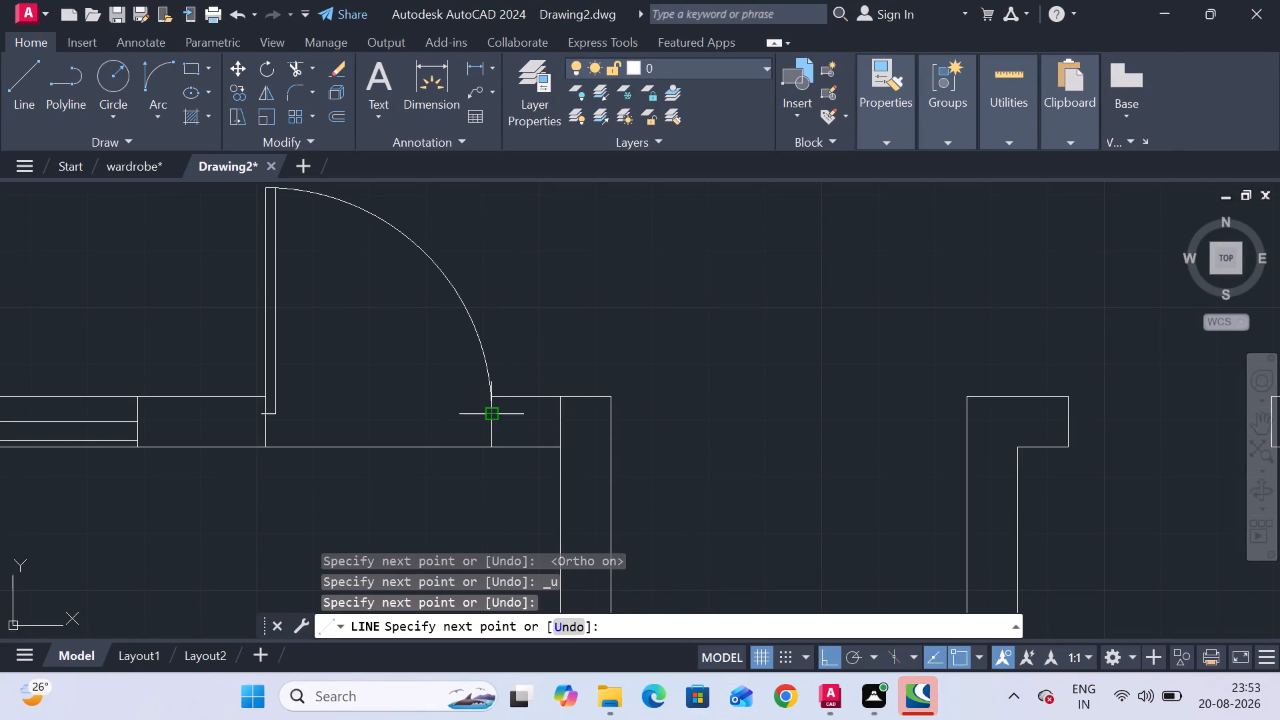
{"action": "left_click", "coordinate": [492, 439]}
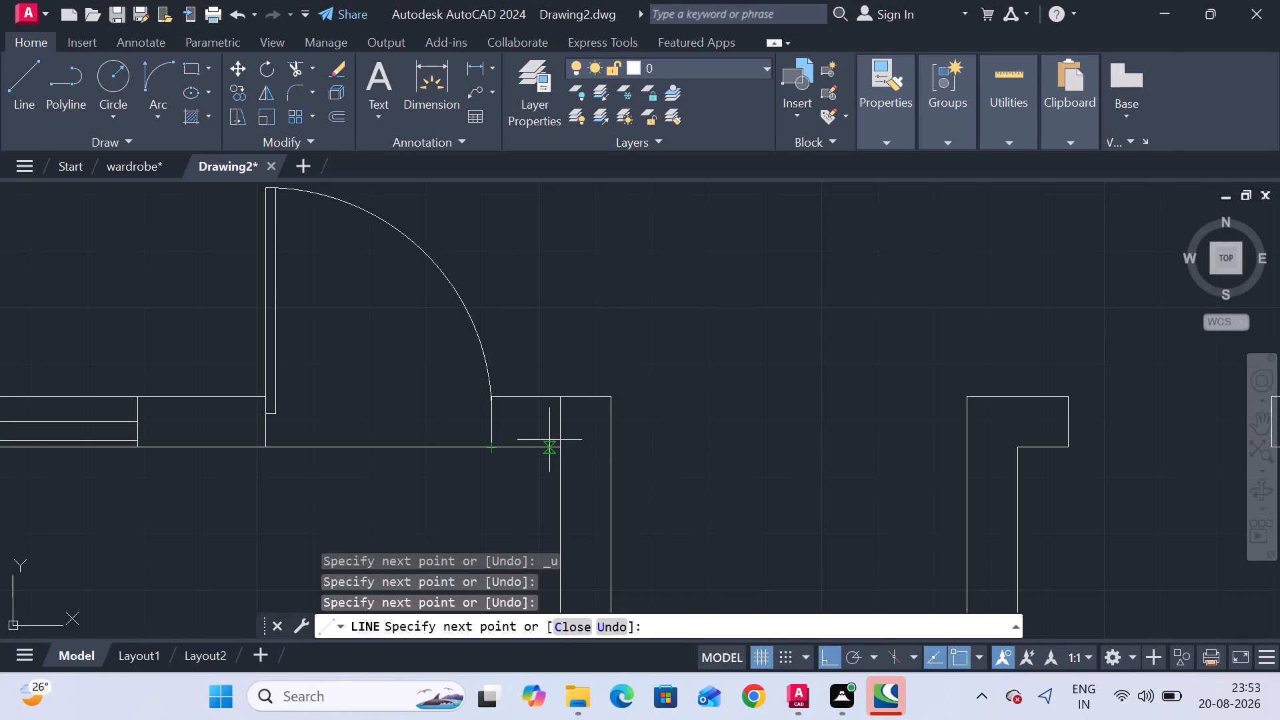
{"action": "left_click", "coordinate": [554, 443]}
{"action": "key", "text": "Escape"}
Trim the leftover vertical wall line between the new jamb piece and the adjoining corridor wall.
{"action": "left_click", "coordinate": [291, 67]}
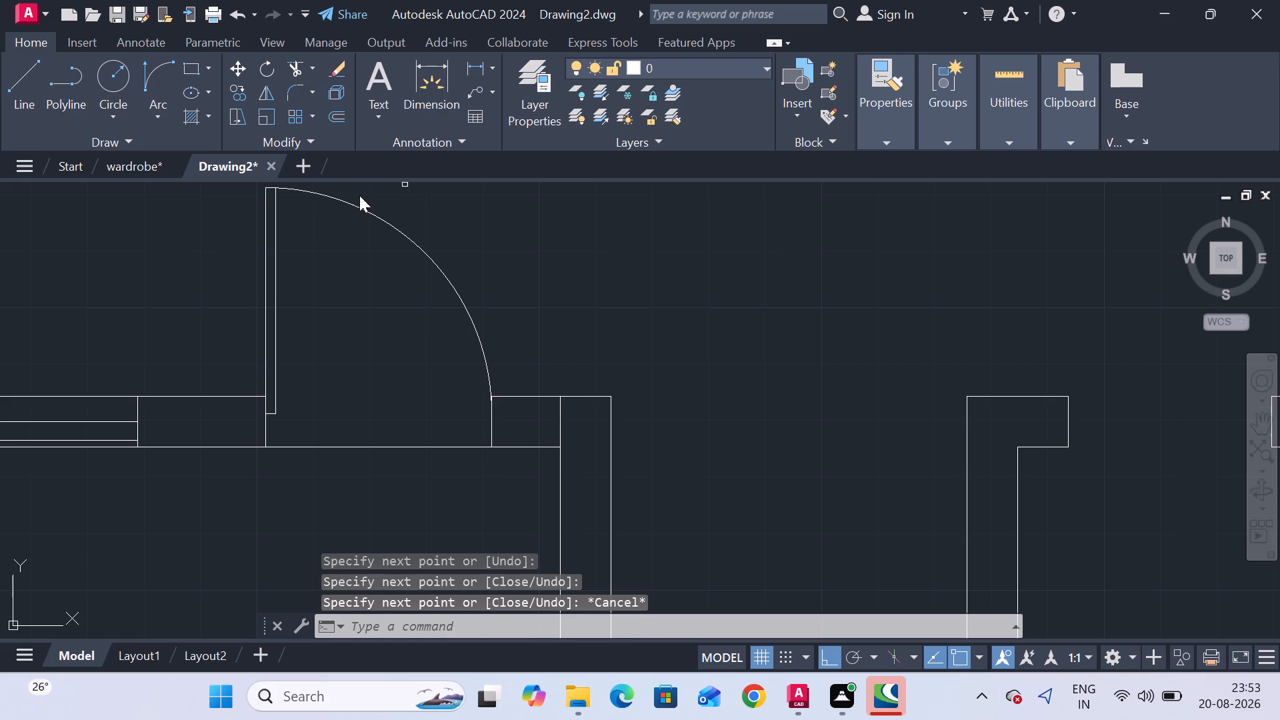
{"action": "left_click", "coordinate": [579, 429]}
{"action": "left_click", "coordinate": [549, 435]}
{"action": "scroll", "coordinate": [557, 425], "scroll_direction": "down", "scroll_amount": 3}
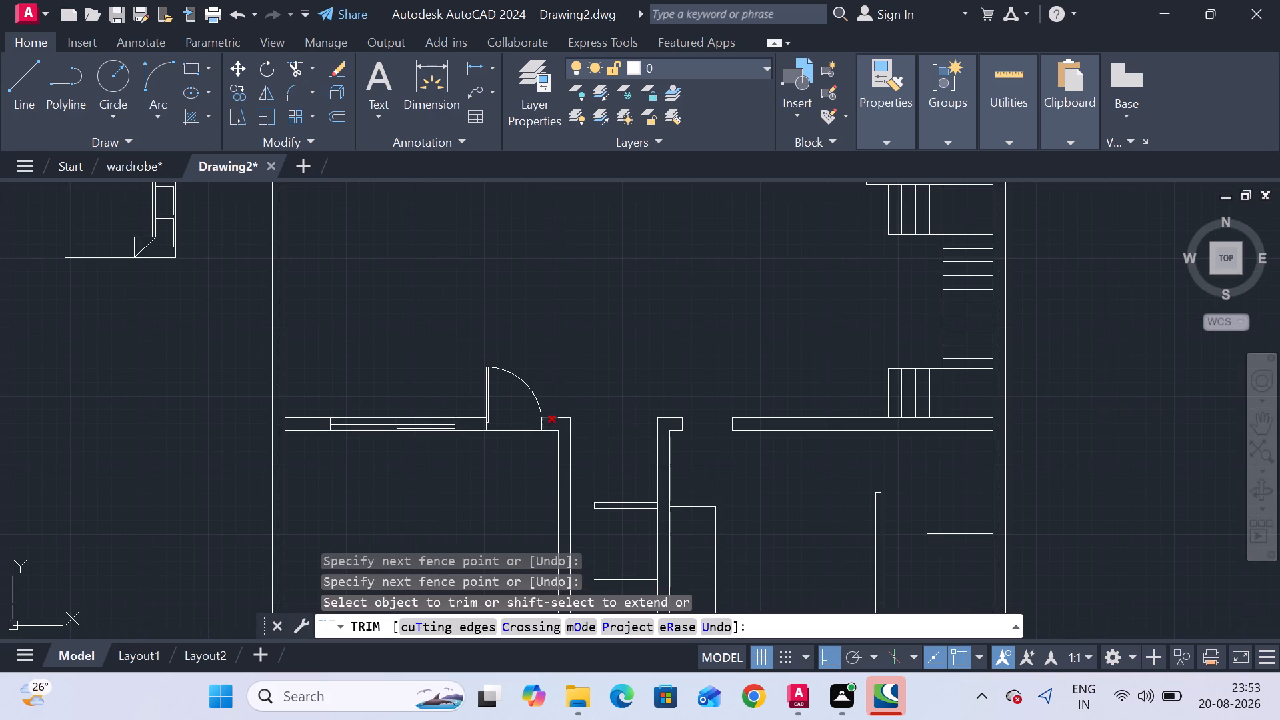
{"action": "scroll", "coordinate": [513, 427], "scroll_direction": "up", "scroll_amount": 2}
{"action": "scroll", "coordinate": [512, 423], "scroll_direction": "down", "scroll_amount": 2}
{"action": "middle_click_drag", "start_coordinate": [512, 423], "coordinate": [428, 369]}
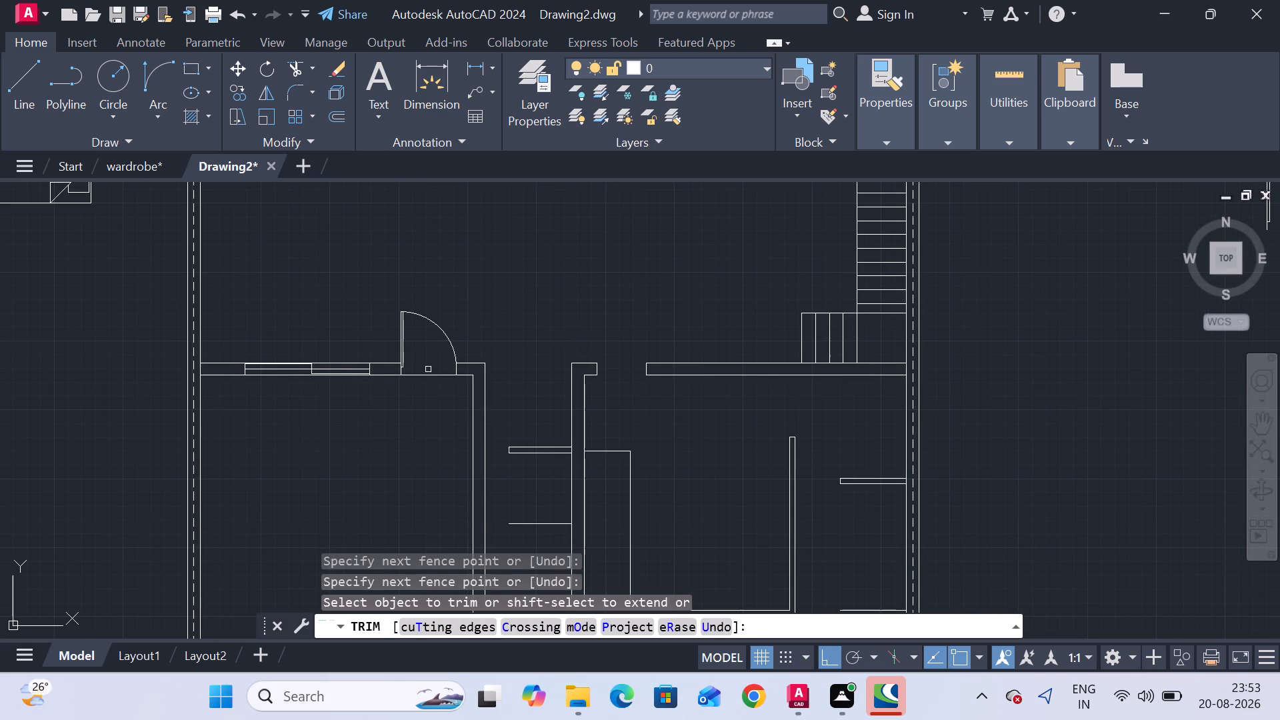
{"action": "middle_click_drag", "start_coordinate": [435, 451], "coordinate": [142, 429]}
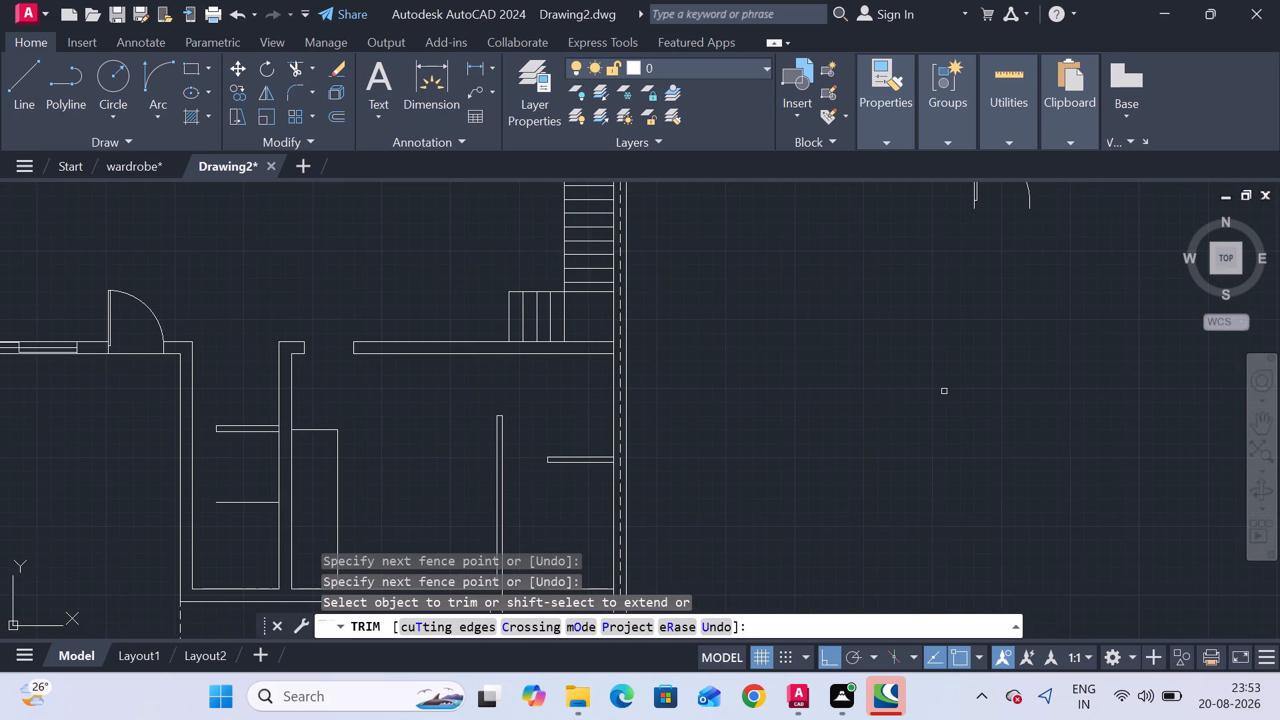
{"action": "scroll", "coordinate": [944, 391], "scroll_direction": "down", "scroll_amount": 1}
{"action": "middle_click_drag", "start_coordinate": [975, 345], "coordinate": [958, 458]}
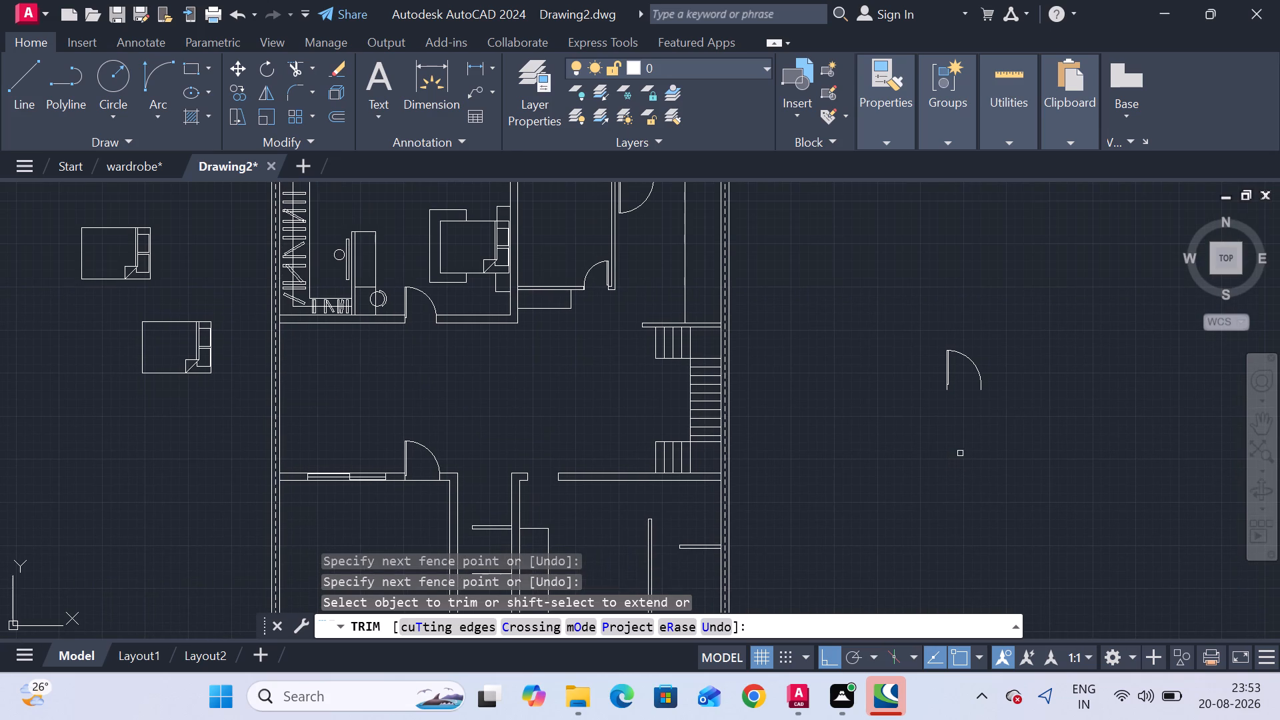
{"action": "left_click", "coordinate": [1008, 416]}
{"action": "key", "text": "Escape"}
{"action": "key", "text": "Escape"}
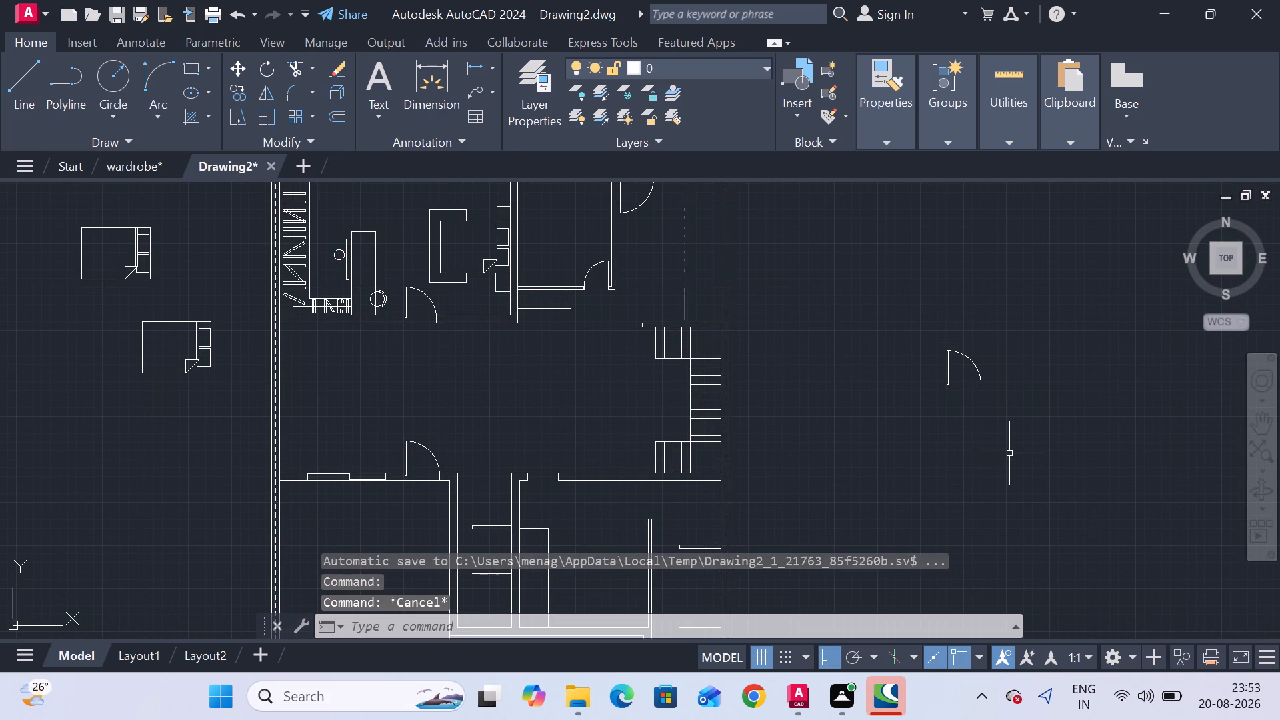
{"action": "key", "text": "Escape"}
{"action": "key", "text": "Escape"}
{"action": "key", "text": "Escape"}
Flip the spare door block outside the plan both vertically and horizontally.
{"action": "left_click", "coordinate": [1009, 453]}
{"action": "left_click", "coordinate": [905, 323]}
{"action": "scroll", "coordinate": [1002, 387], "scroll_direction": "up", "scroll_amount": 3}
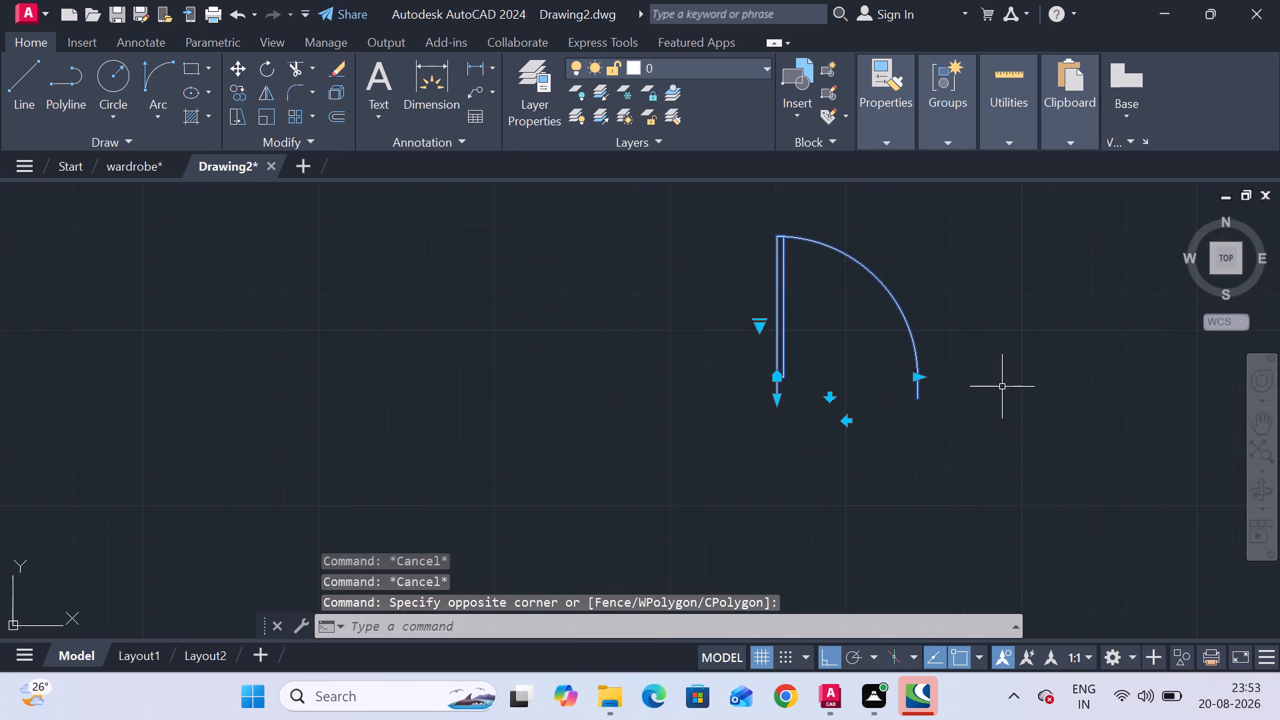
{"action": "left_click", "coordinate": [831, 398]}
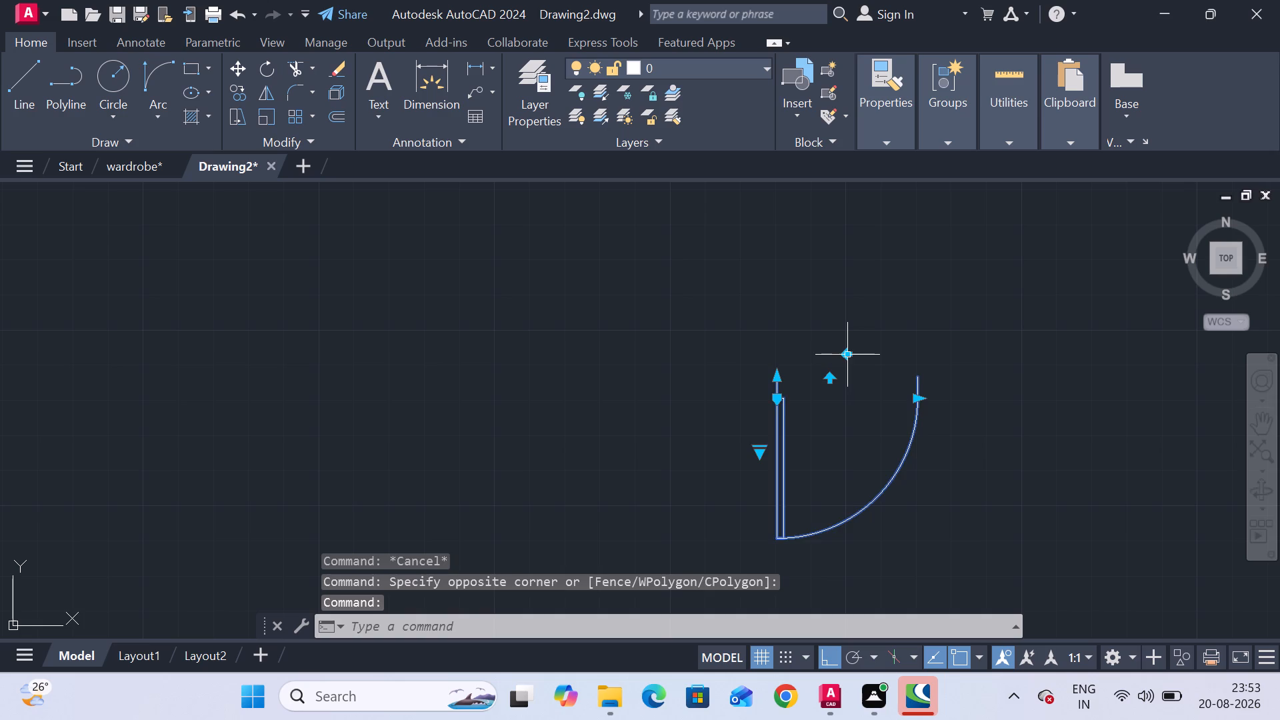
{"action": "left_click", "coordinate": [851, 351]}
Copy the flipped door by its hinge corner, with Ortho off, to the lower end of the new jamb at the existing door opening.
{"action": "scroll", "coordinate": [750, 466], "scroll_direction": "down", "scroll_amount": 2}
{"action": "left_click", "coordinate": [883, 527]}
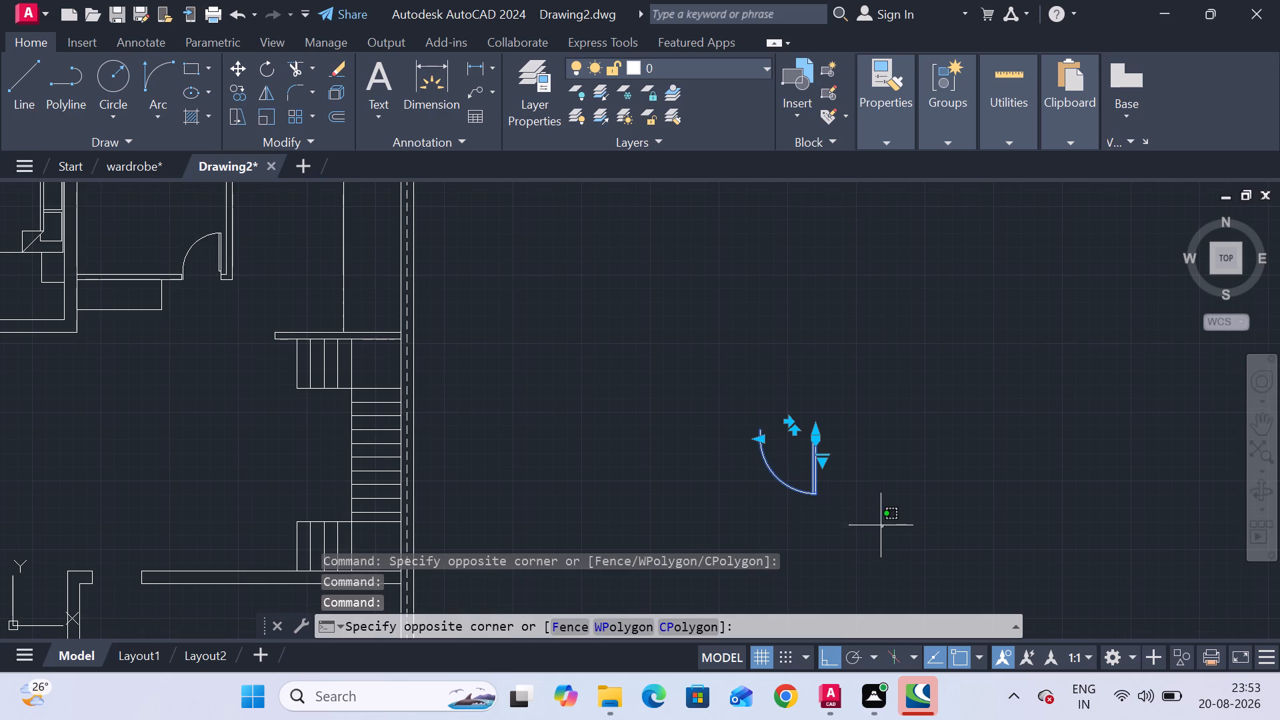
{"action": "left_click", "coordinate": [673, 354]}
{"action": "right_click", "coordinate": [823, 406]}
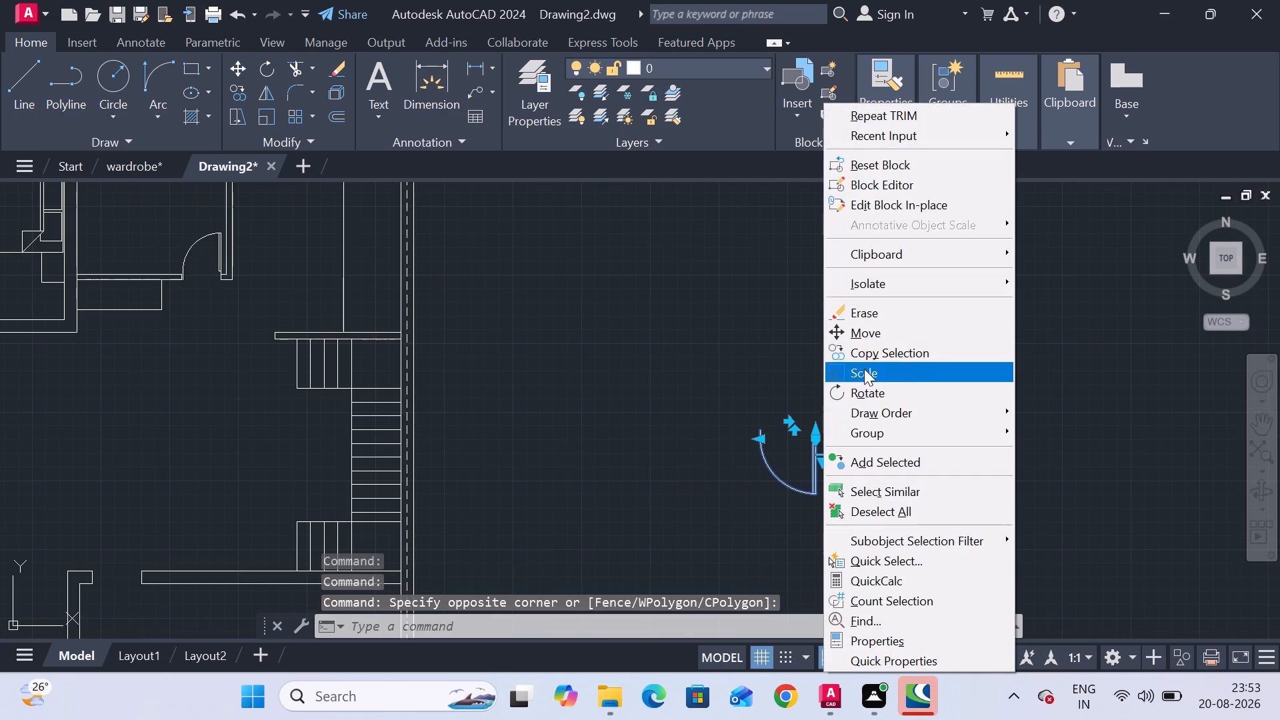
{"action": "left_click", "coordinate": [865, 354]}
{"action": "scroll", "coordinate": [811, 435], "scroll_direction": "up", "scroll_amount": 3}
{"action": "left_click", "coordinate": [833, 416]}
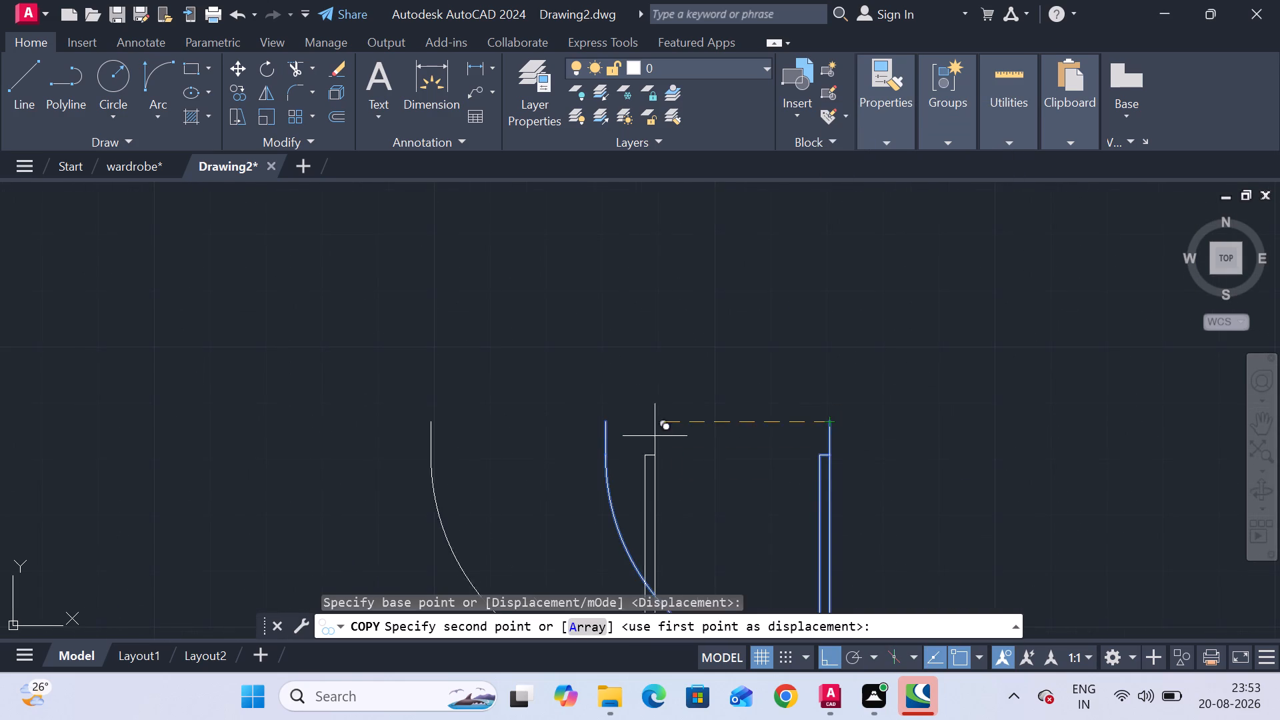
{"action": "scroll", "coordinate": [547, 437], "scroll_direction": "down", "scroll_amount": 3}
{"action": "middle_click_drag", "start_coordinate": [547, 437], "coordinate": [698, 395]}
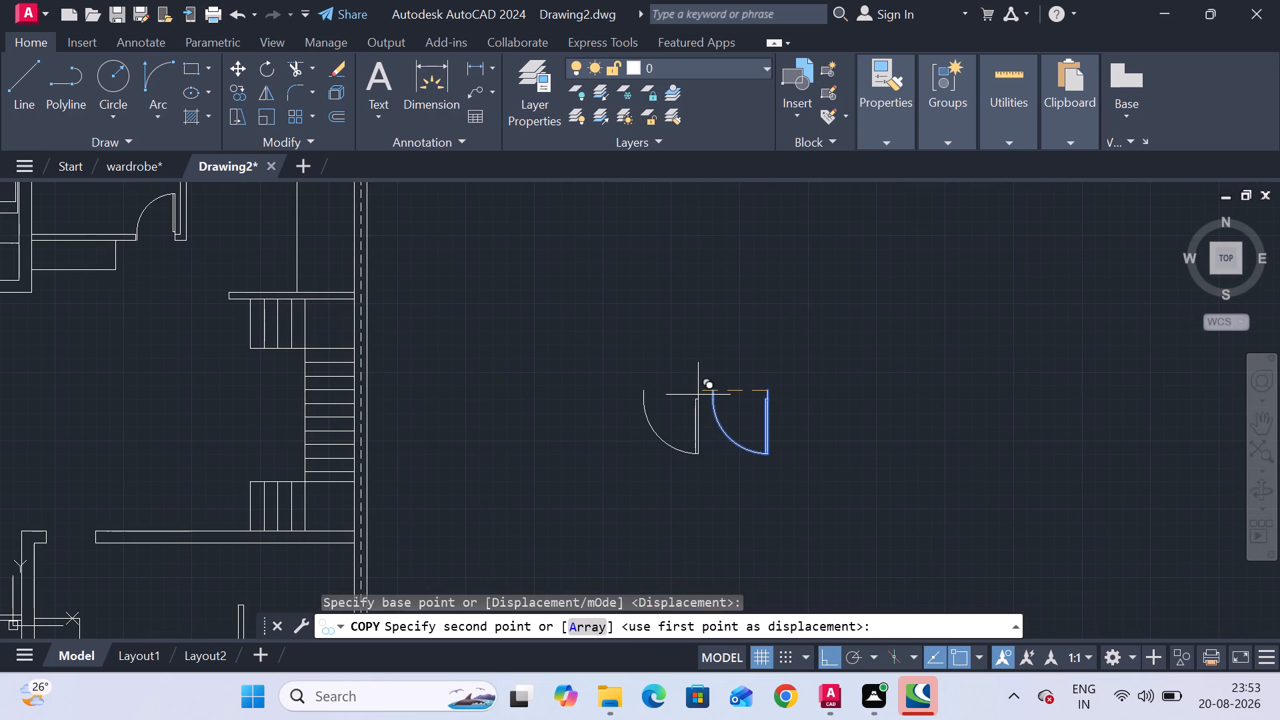
{"action": "key", "text": "F8"}
{"action": "scroll", "coordinate": [299, 495], "scroll_direction": "down", "scroll_amount": 1}
{"action": "middle_click_drag", "start_coordinate": [299, 495], "coordinate": [532, 369]}
{"action": "scroll", "coordinate": [261, 420], "scroll_direction": "up", "scroll_amount": 1}
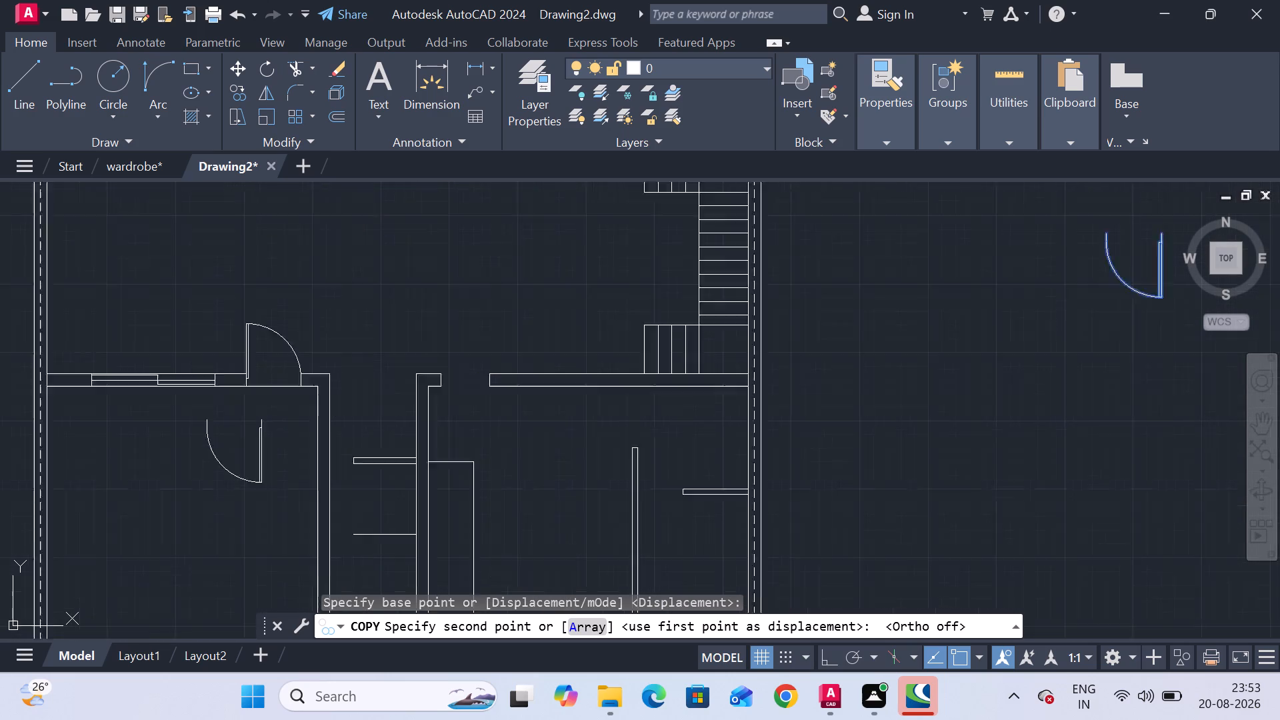
{"action": "scroll", "coordinate": [261, 420], "scroll_direction": "up", "scroll_amount": 2}
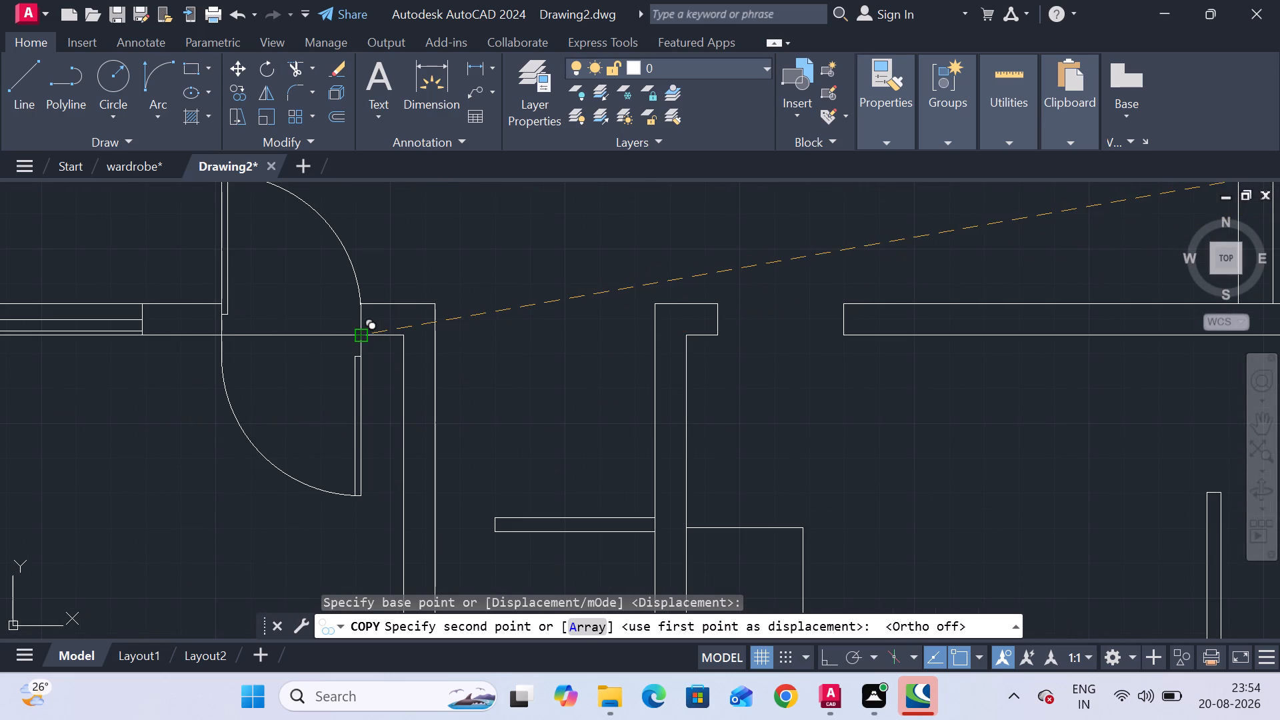
{"action": "left_click", "coordinate": [367, 335]}
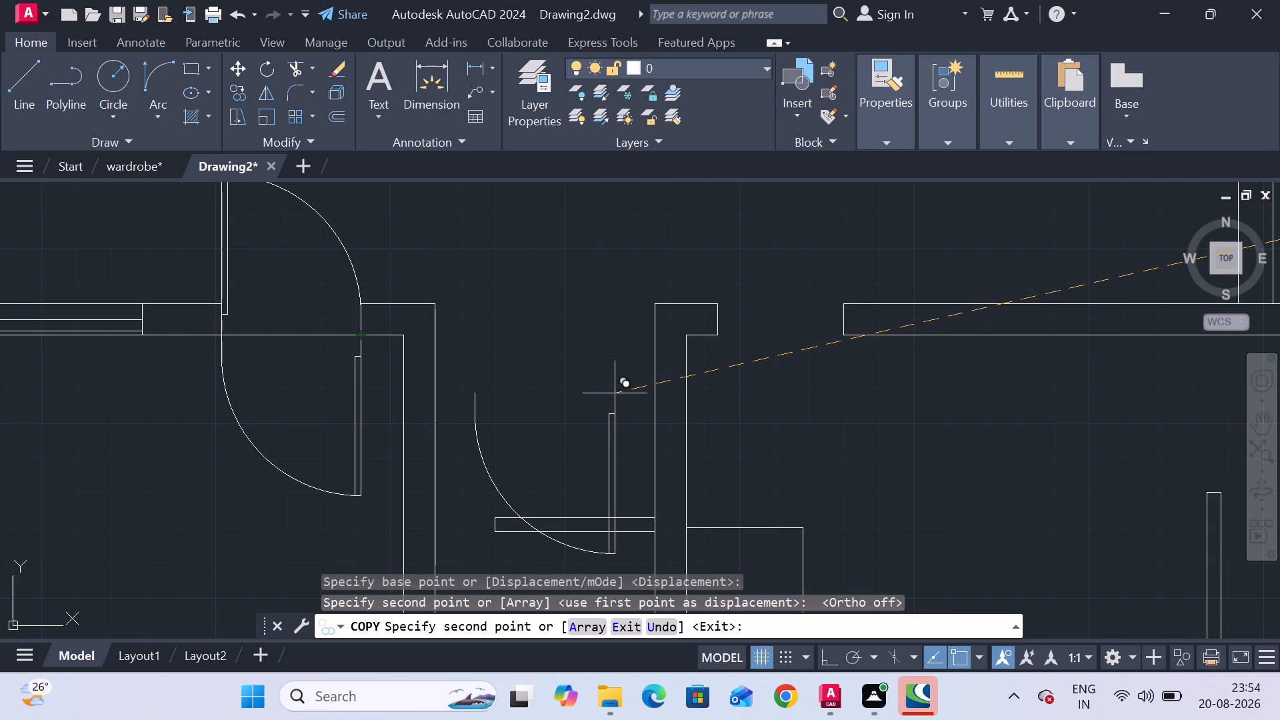
{"action": "key", "text": "Escape"}
From DesignCenter's Home - Space Planner blocks, insert both Sofa - Roundback types and the rectangular woodgrain 60 x 30 in. table beside the plan.
{"action": "scroll", "coordinate": [615, 393], "scroll_direction": "down", "scroll_amount": 3}
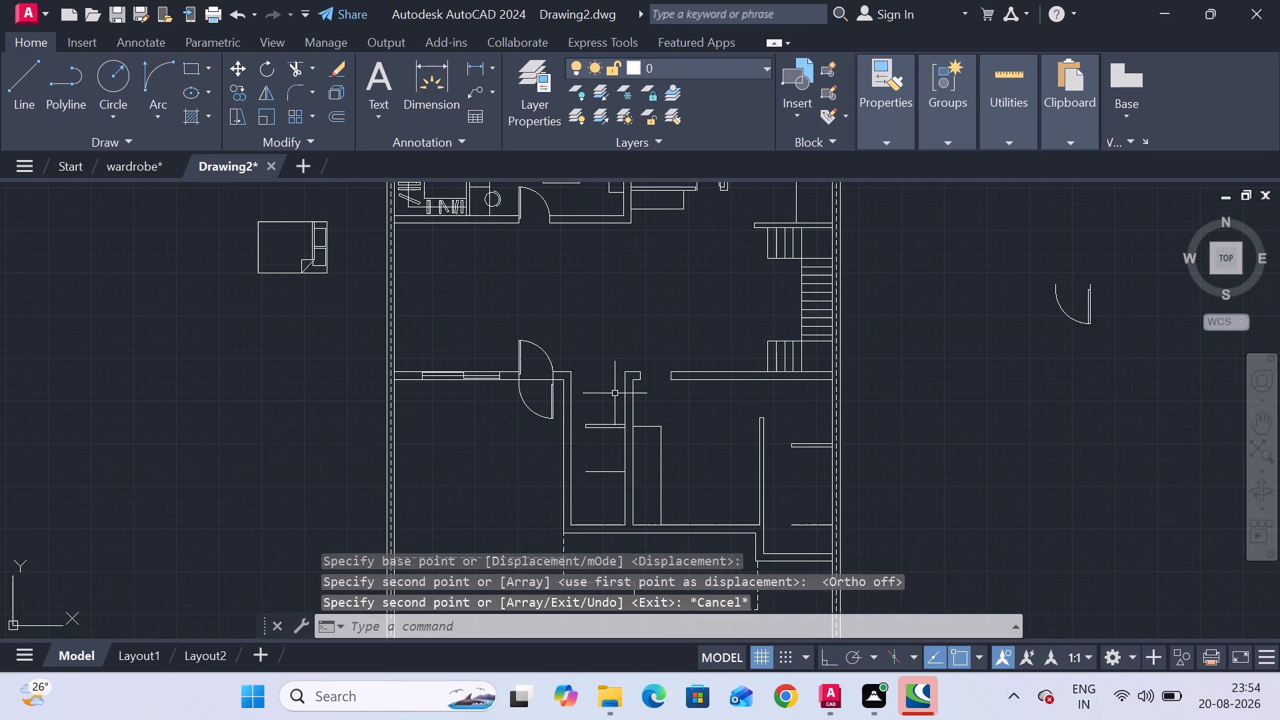
{"action": "scroll", "coordinate": [757, 420], "scroll_direction": "down", "scroll_amount": 1}
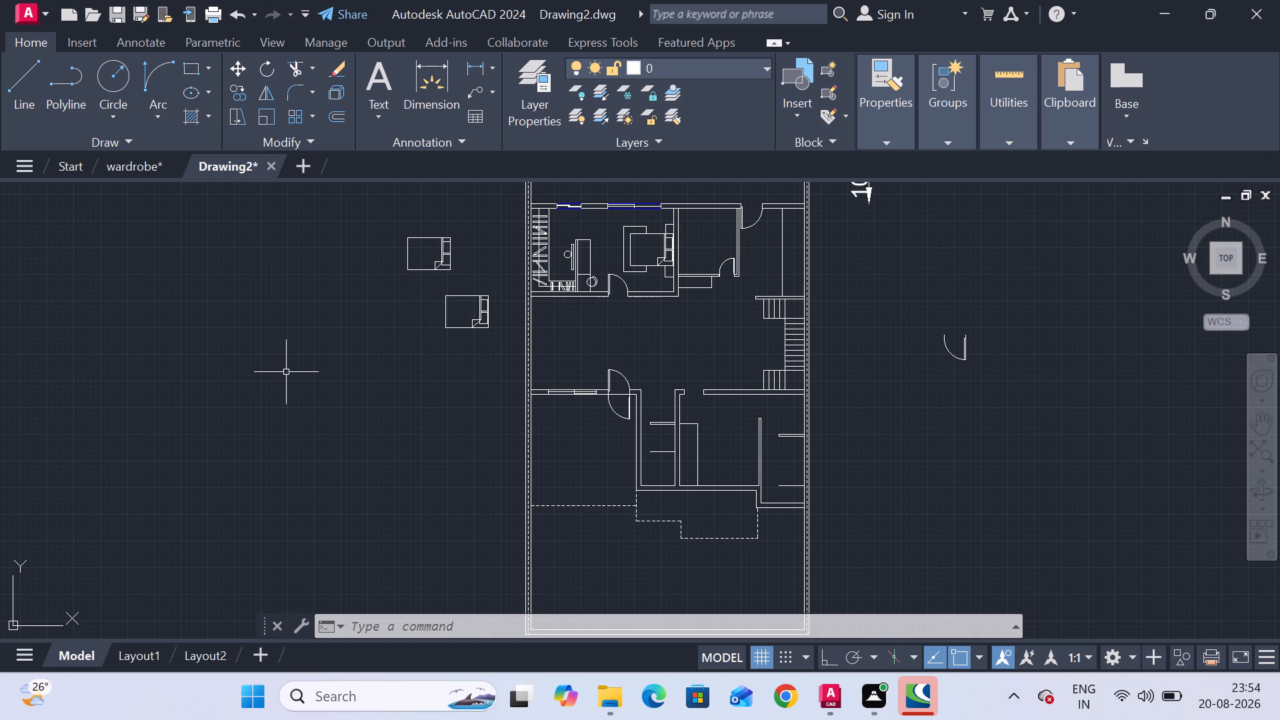
{"action": "key", "text": "ctrl+2"}
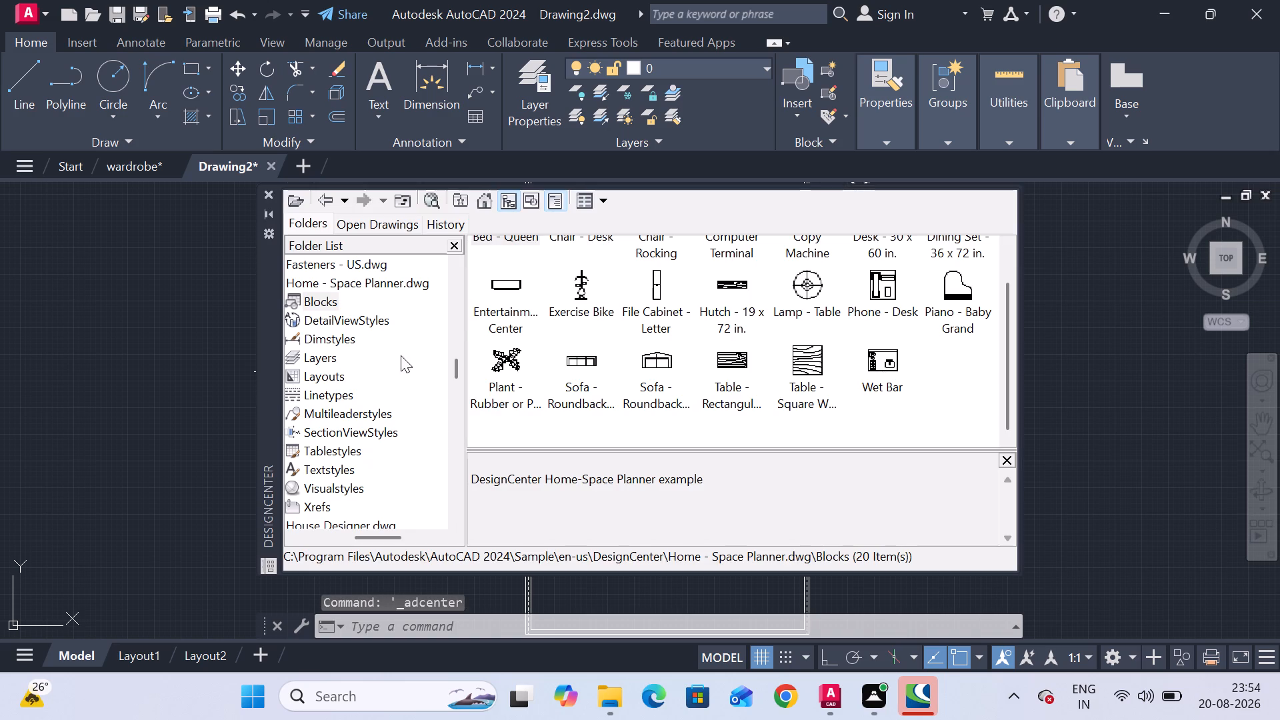
{"action": "scroll", "coordinate": [584, 328], "scroll_direction": "up", "scroll_amount": 1}
{"action": "left_click_drag", "start_coordinate": [660, 401], "coordinate": [439, 379]}
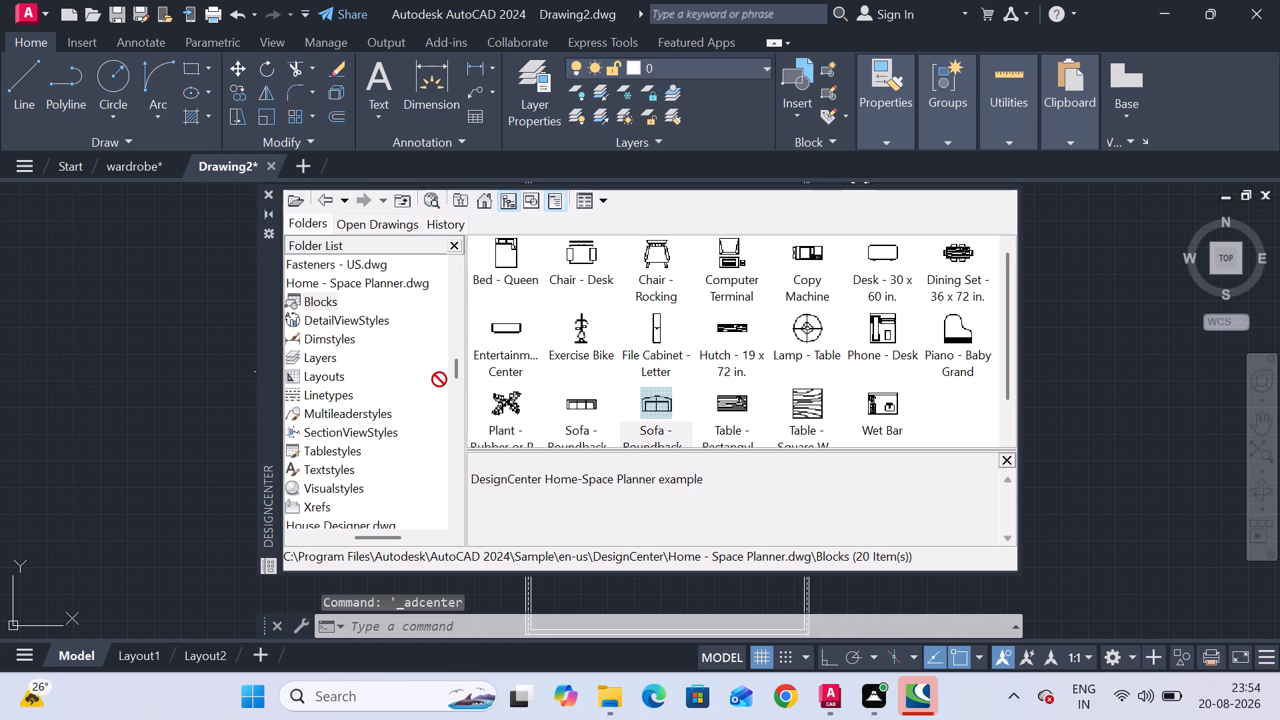
{"action": "left_click_drag", "start_coordinate": [439, 379], "coordinate": [112, 350]}
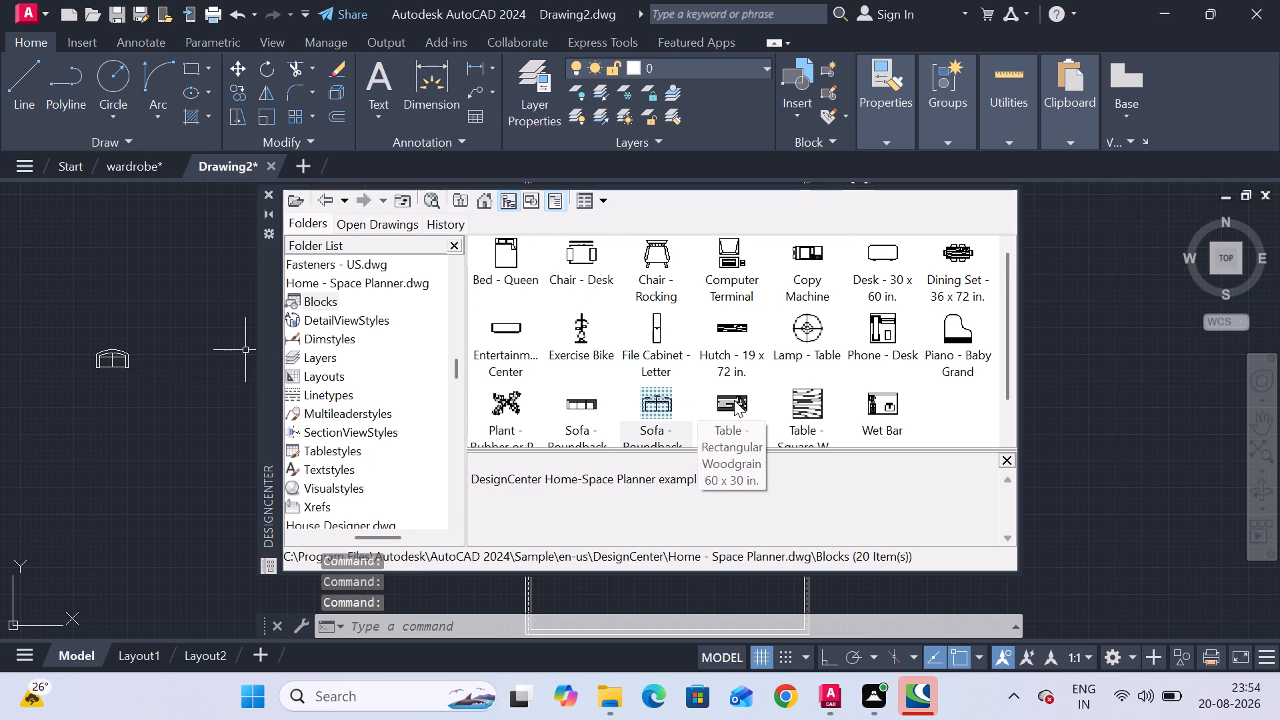
{"action": "left_click_drag", "start_coordinate": [734, 400], "coordinate": [89, 452]}
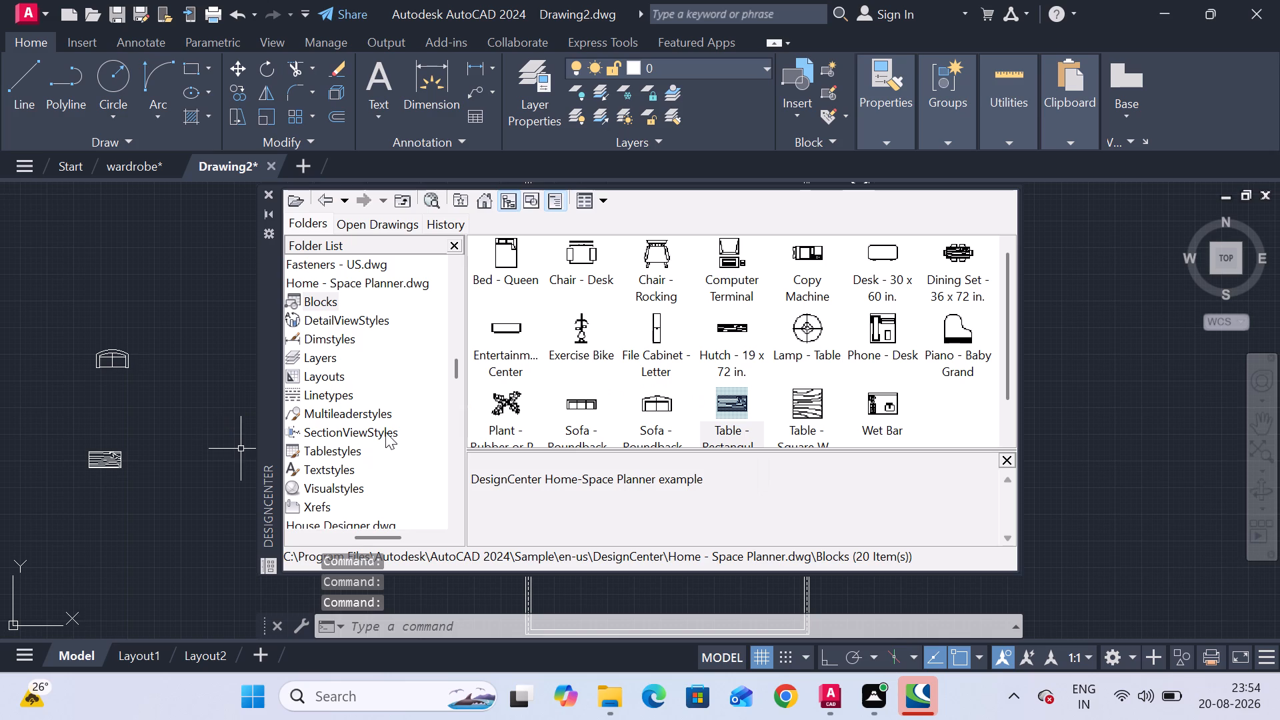
{"action": "left_click_drag", "start_coordinate": [596, 400], "coordinate": [139, 521]}
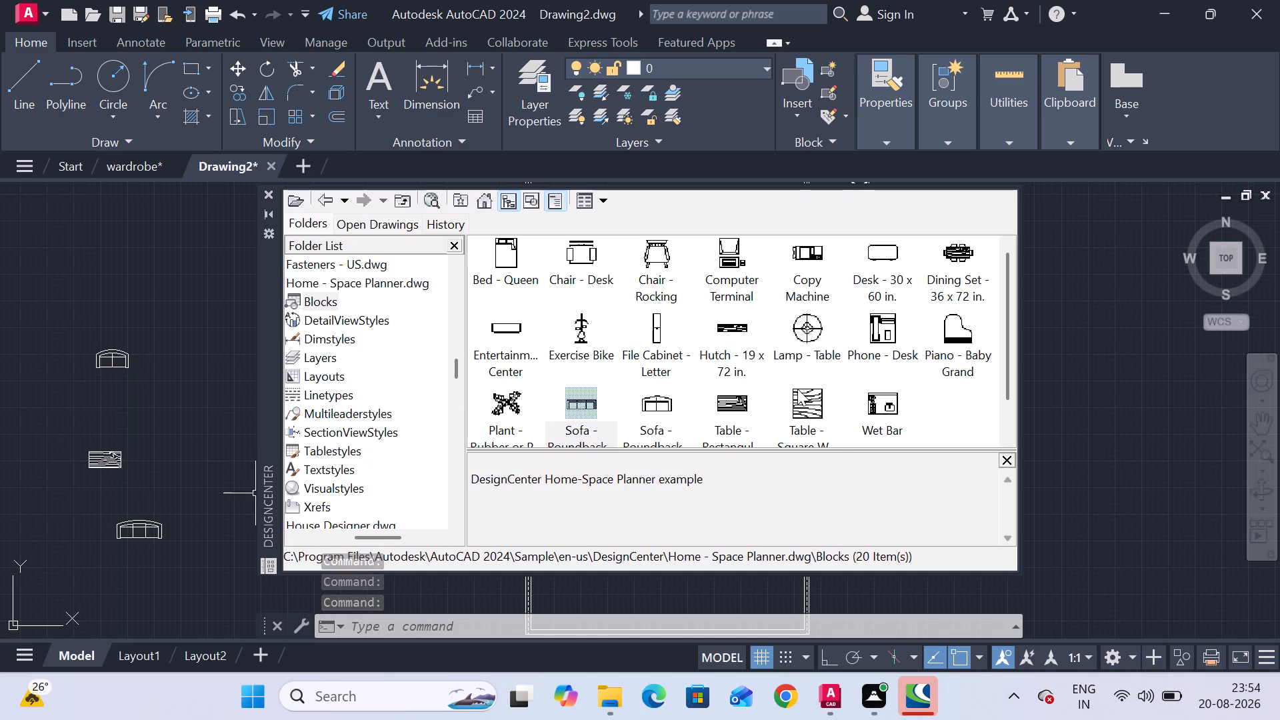
Insert the Phone - Desk block, two Chair - Rocking blocks and the Dining Set - 36 x 72 in. block beside the other furniture.
{"action": "left_click_drag", "start_coordinate": [878, 332], "coordinate": [191, 298]}
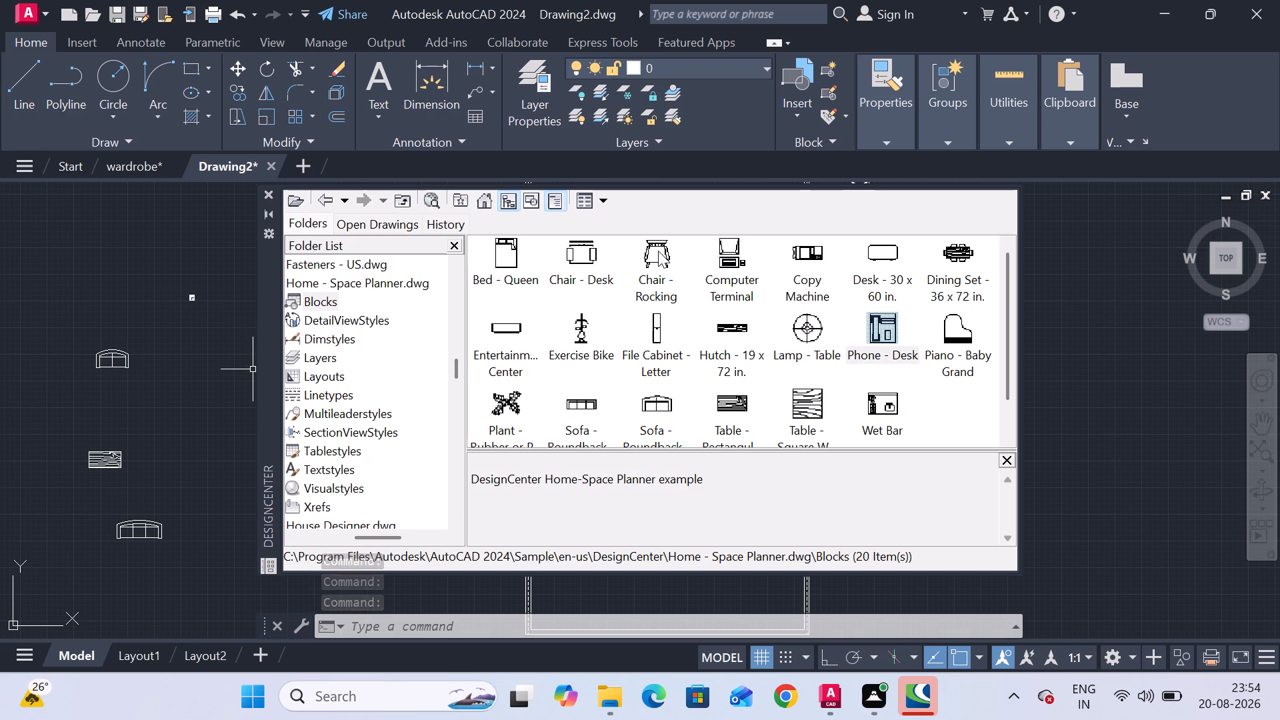
{"action": "left_click_drag", "start_coordinate": [658, 251], "coordinate": [492, 325]}
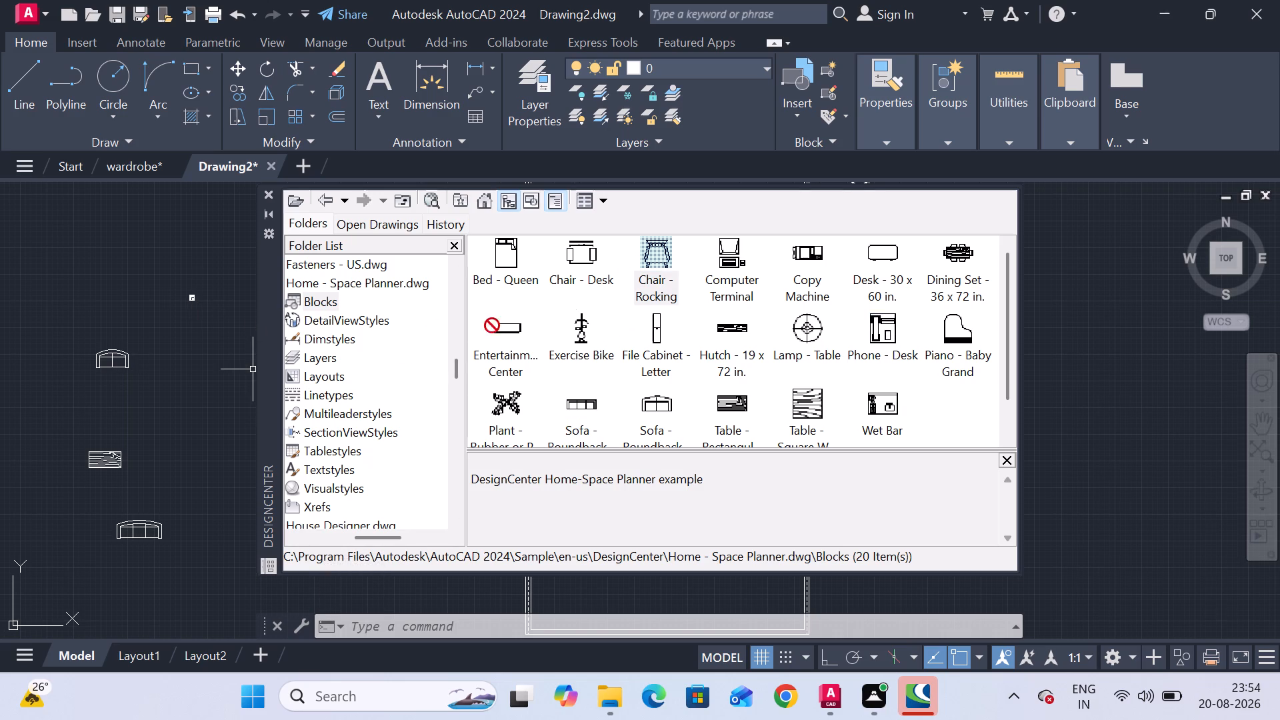
{"action": "left_click_drag", "start_coordinate": [492, 325], "coordinate": [168, 417]}
{"action": "left_click_drag", "start_coordinate": [663, 248], "coordinate": [205, 467]}
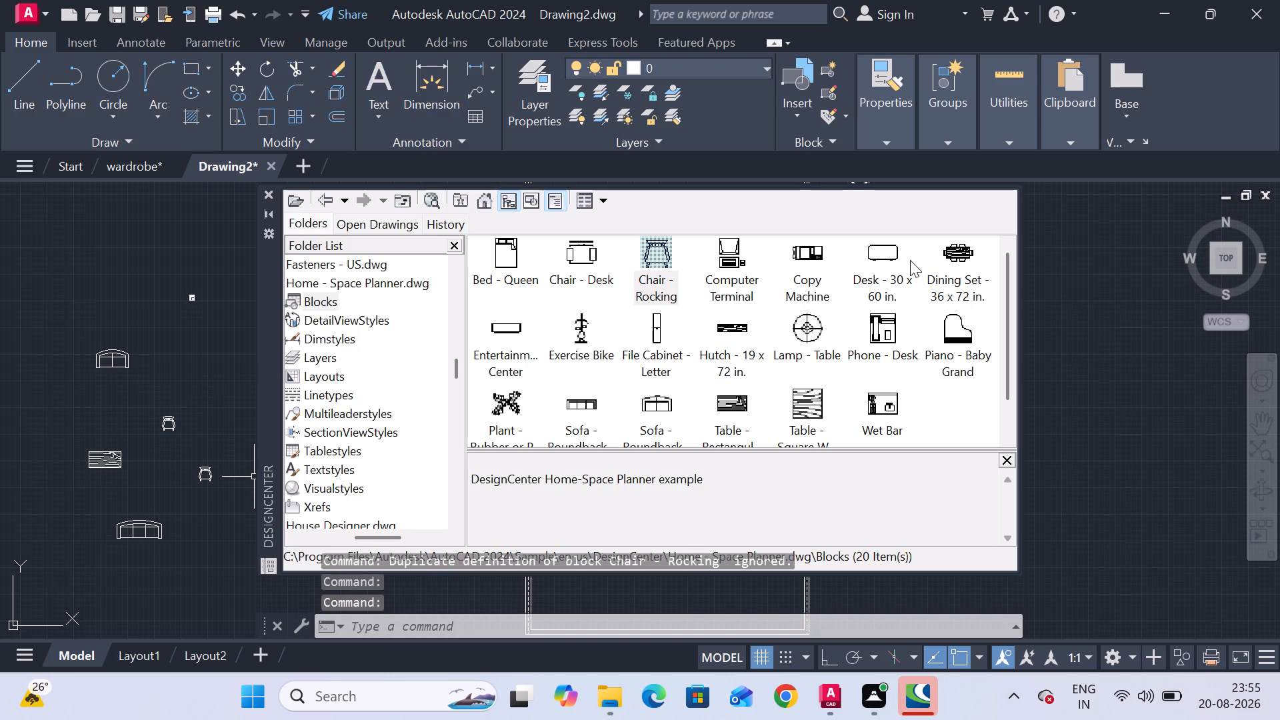
{"action": "left_click_drag", "start_coordinate": [963, 251], "coordinate": [101, 278]}
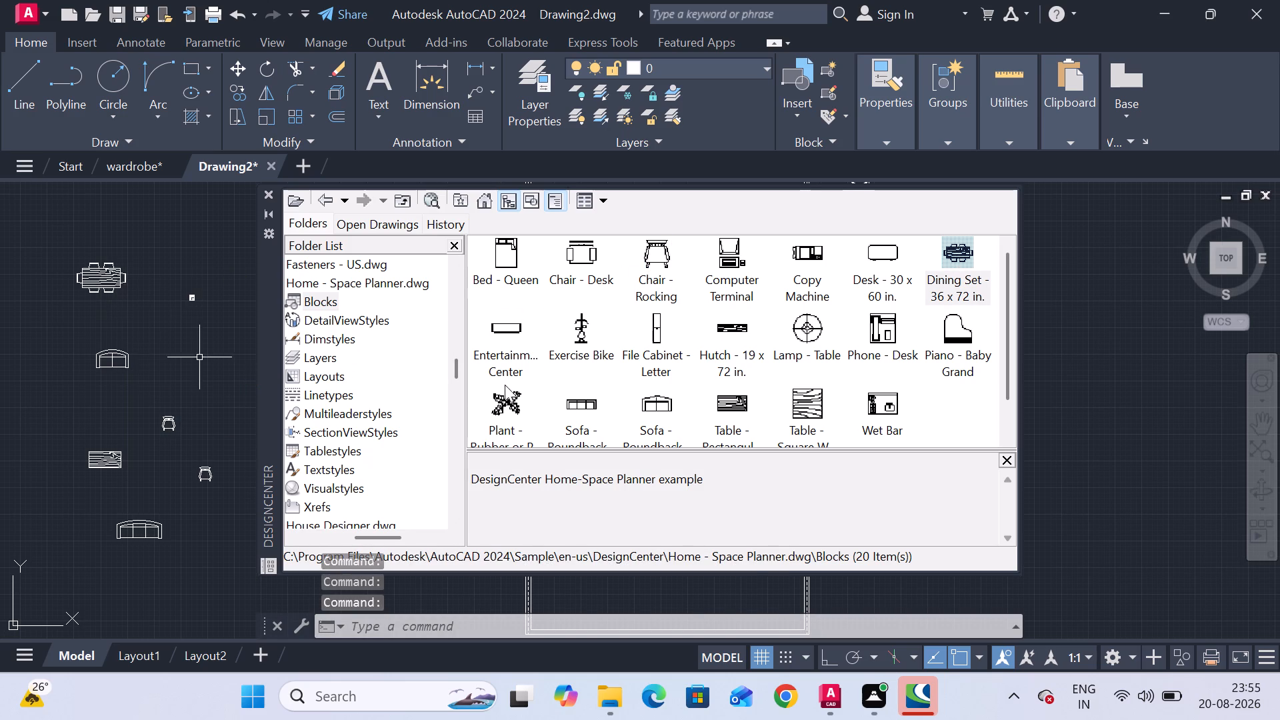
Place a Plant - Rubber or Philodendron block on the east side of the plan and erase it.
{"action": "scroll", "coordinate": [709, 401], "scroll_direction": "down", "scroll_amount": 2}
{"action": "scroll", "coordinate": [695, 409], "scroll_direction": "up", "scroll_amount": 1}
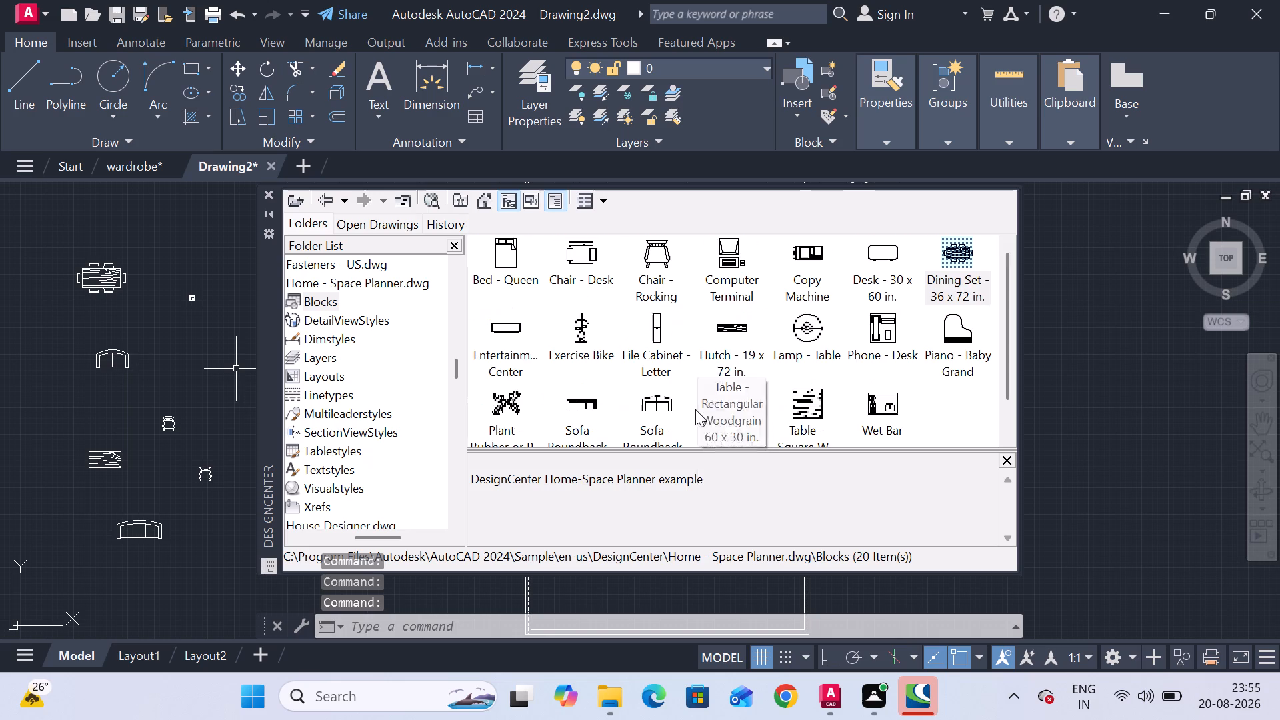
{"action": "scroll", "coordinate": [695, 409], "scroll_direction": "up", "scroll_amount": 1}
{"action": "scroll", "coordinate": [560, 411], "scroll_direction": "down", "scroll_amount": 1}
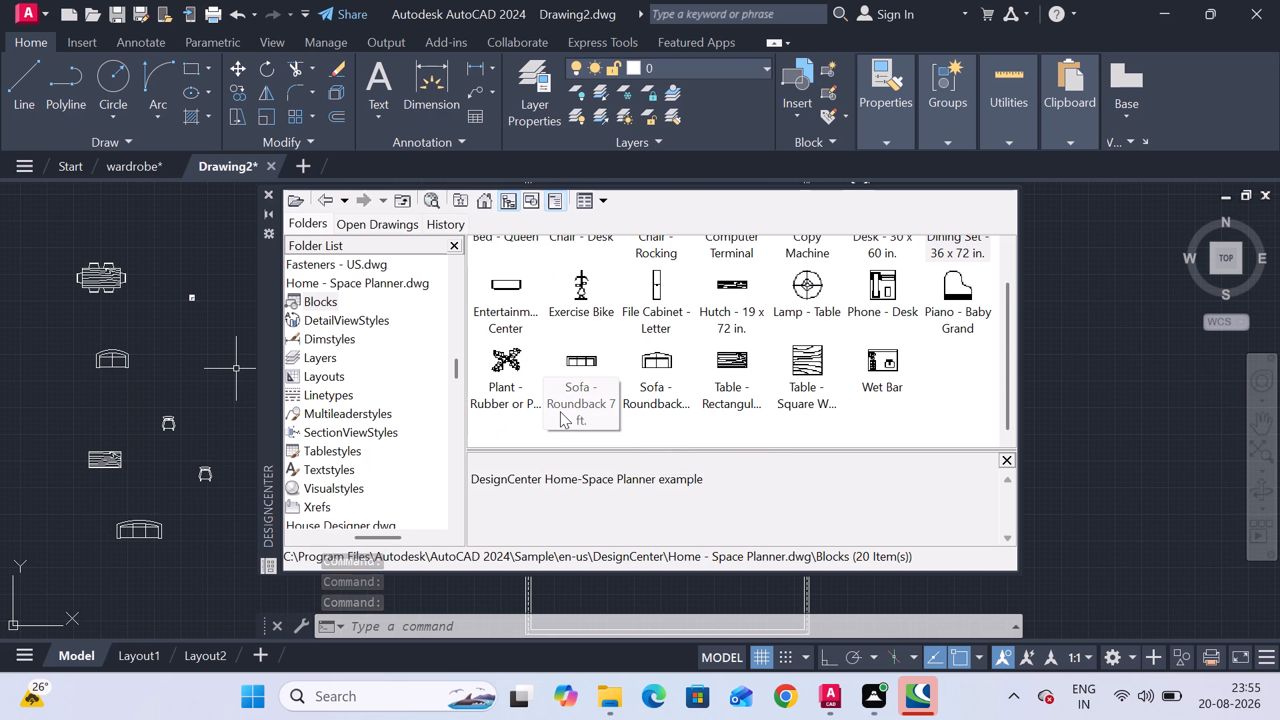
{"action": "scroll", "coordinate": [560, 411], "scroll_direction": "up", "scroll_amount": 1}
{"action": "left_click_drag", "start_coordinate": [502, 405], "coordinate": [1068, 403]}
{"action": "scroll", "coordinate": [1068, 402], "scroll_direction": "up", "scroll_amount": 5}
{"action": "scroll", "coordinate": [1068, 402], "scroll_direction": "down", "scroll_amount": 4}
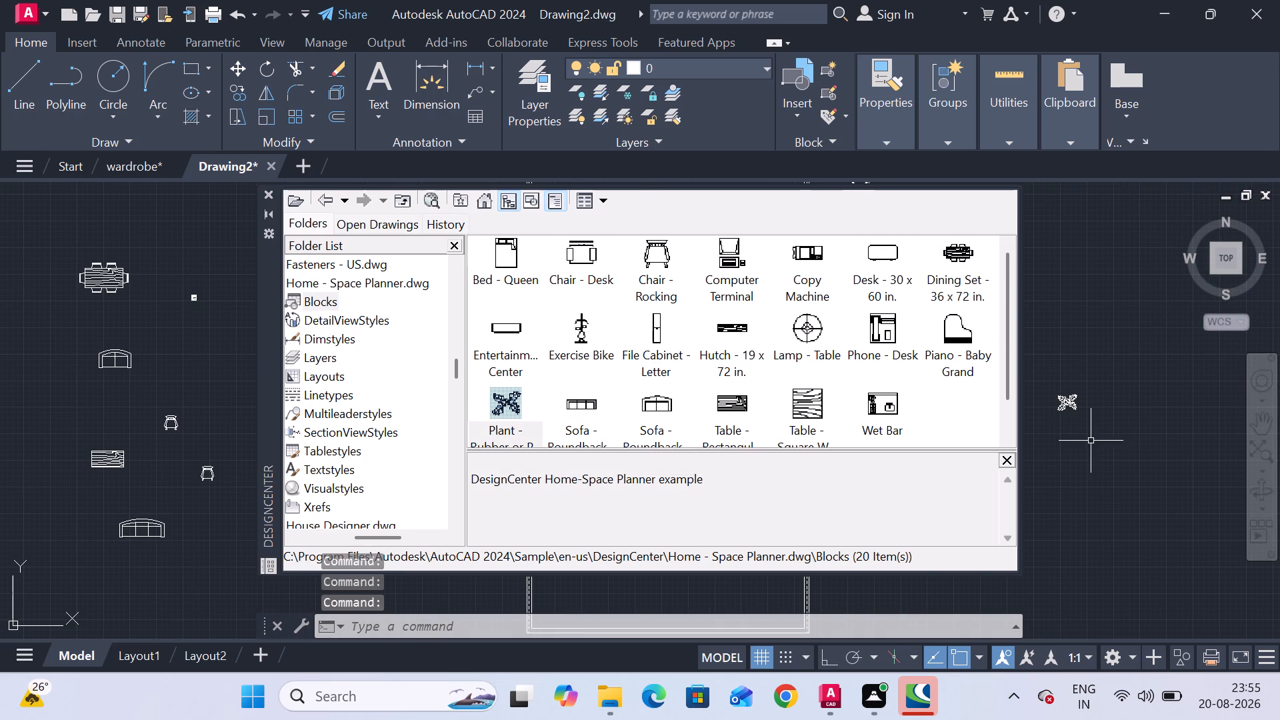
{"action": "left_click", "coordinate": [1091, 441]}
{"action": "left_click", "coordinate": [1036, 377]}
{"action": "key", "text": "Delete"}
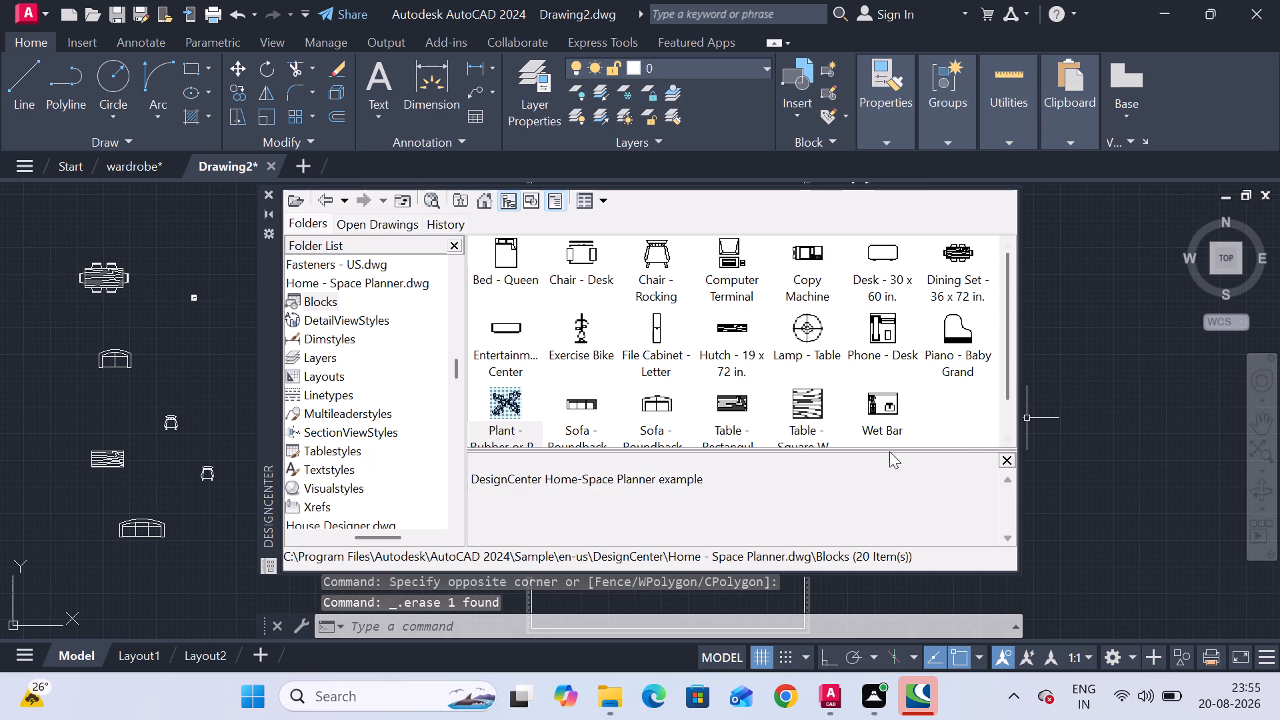
Insert a Plant - Rubber or Philodendron block among the furniture blocks west of the plan.
{"action": "scroll", "coordinate": [628, 421], "scroll_direction": "down", "scroll_amount": 2}
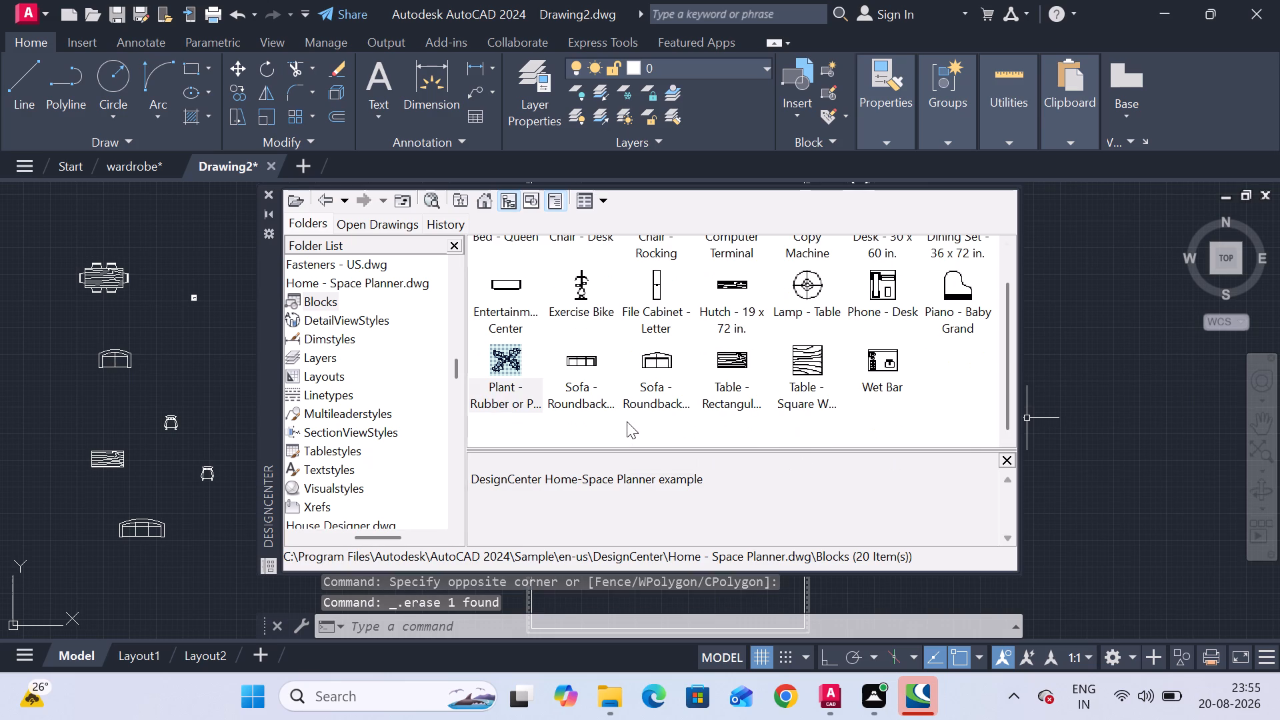
{"action": "left_click_drag", "start_coordinate": [501, 352], "coordinate": [198, 447]}
{"action": "left_click_drag", "start_coordinate": [203, 390], "coordinate": [201, 381]}
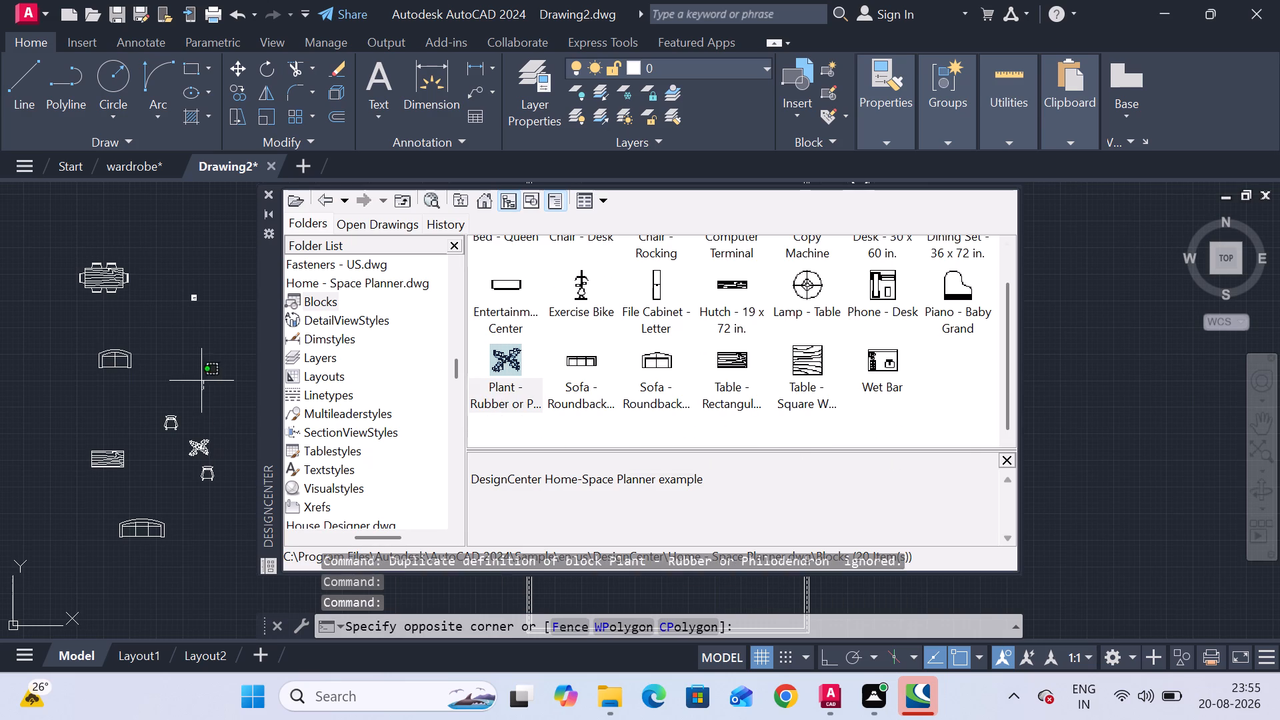
Close the DesignCenter palette.
{"action": "left_click", "coordinate": [217, 397]}
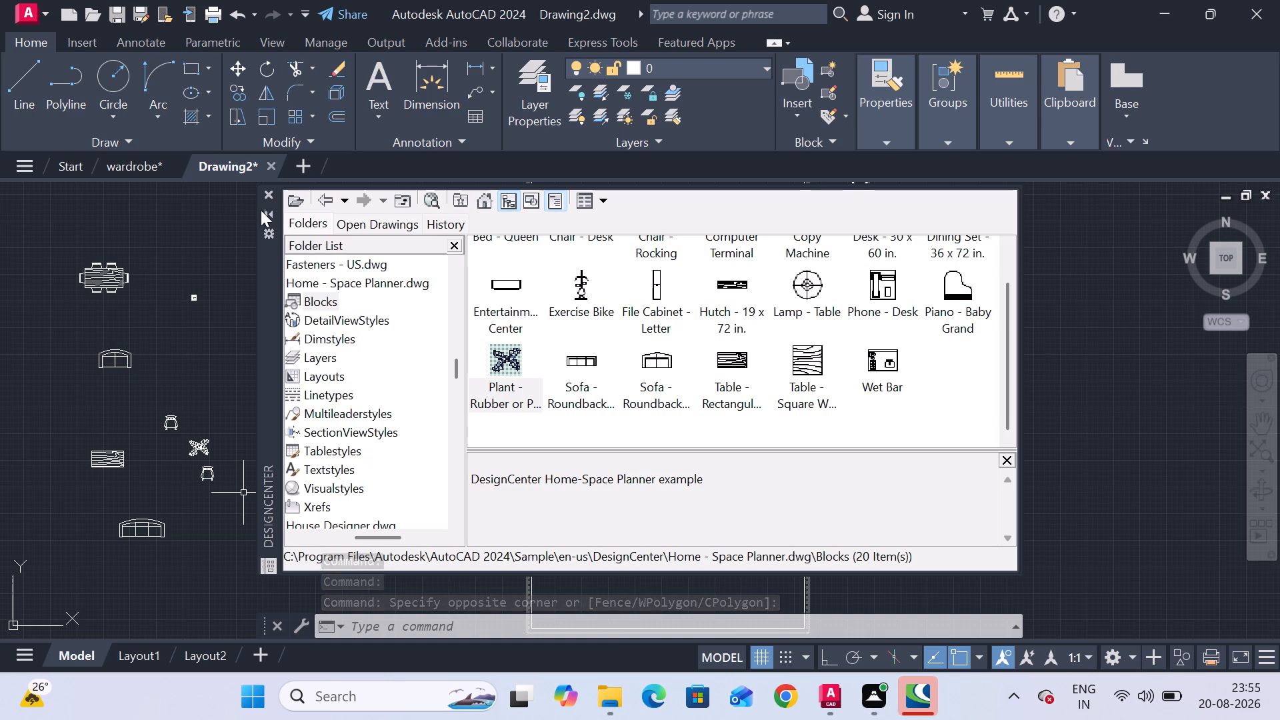
{"action": "left_click", "coordinate": [269, 187]}
Move the three-seat roundback sofa from the furniture group to the open space just west of the plan.
{"action": "middle_click_drag", "start_coordinate": [613, 368], "coordinate": [576, 367]}
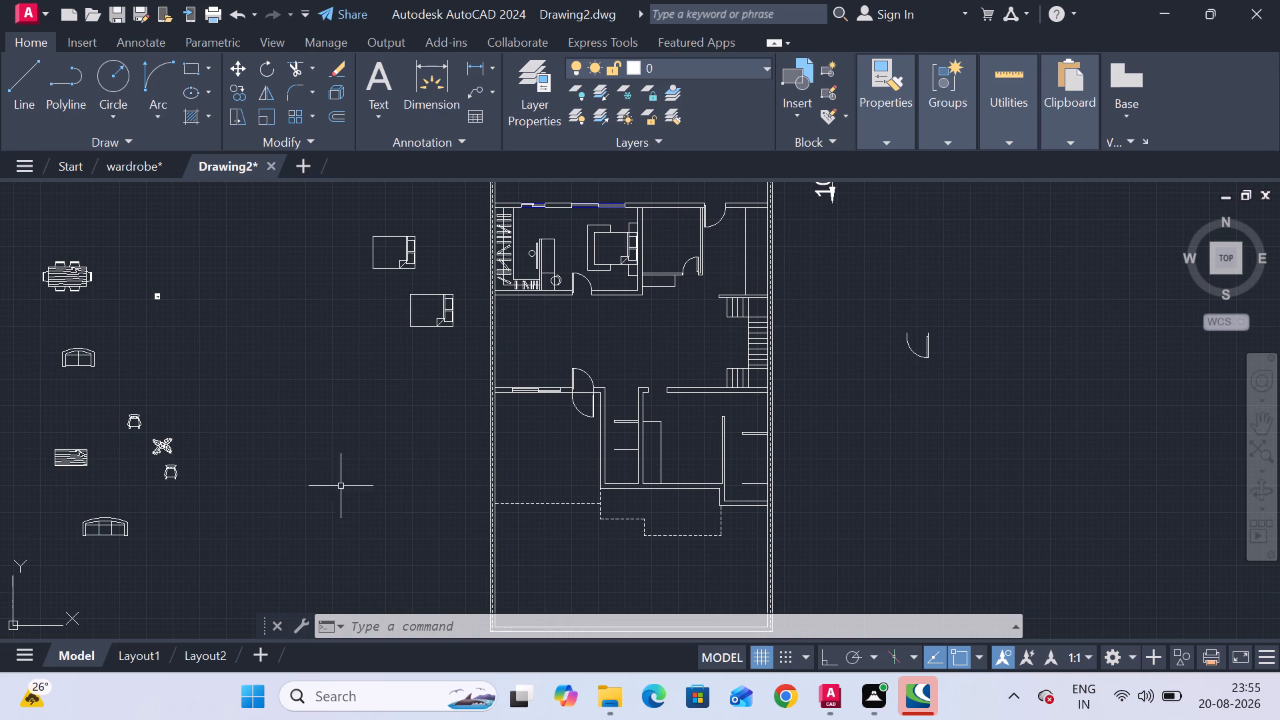
{"action": "left_click", "coordinate": [149, 573]}
{"action": "left_click", "coordinate": [61, 499]}
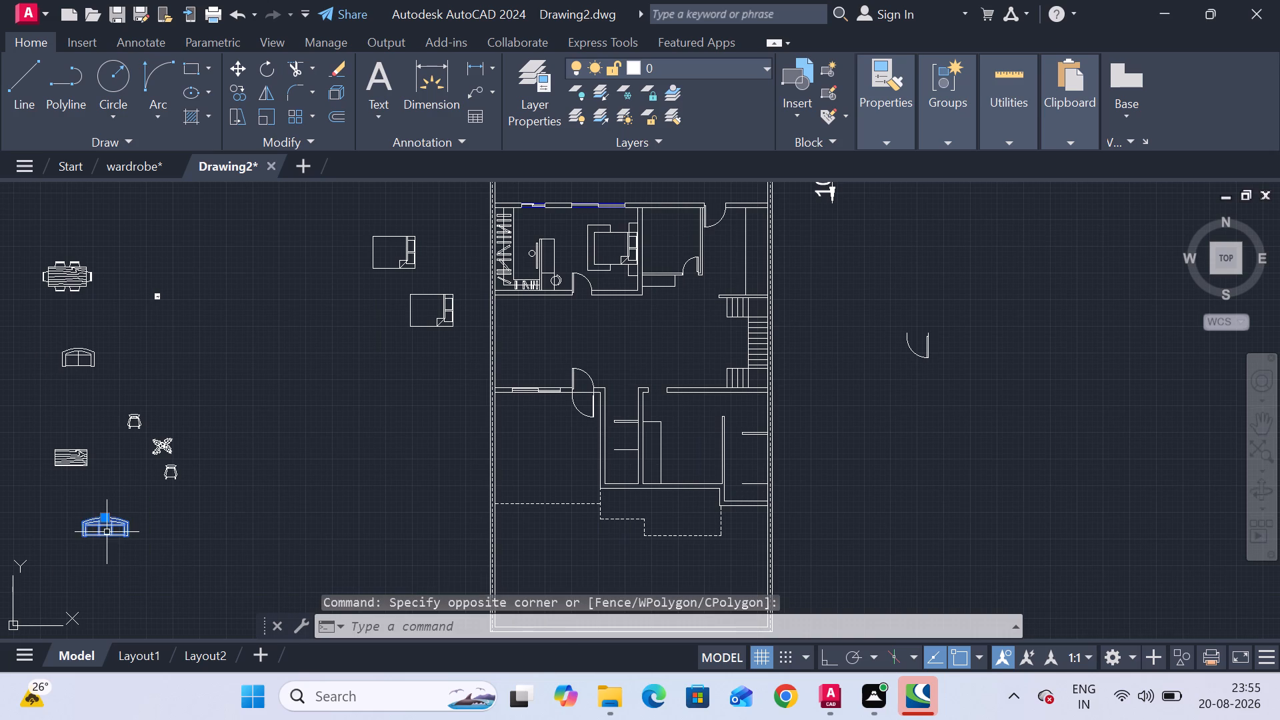
{"action": "right_click", "coordinate": [107, 532]}
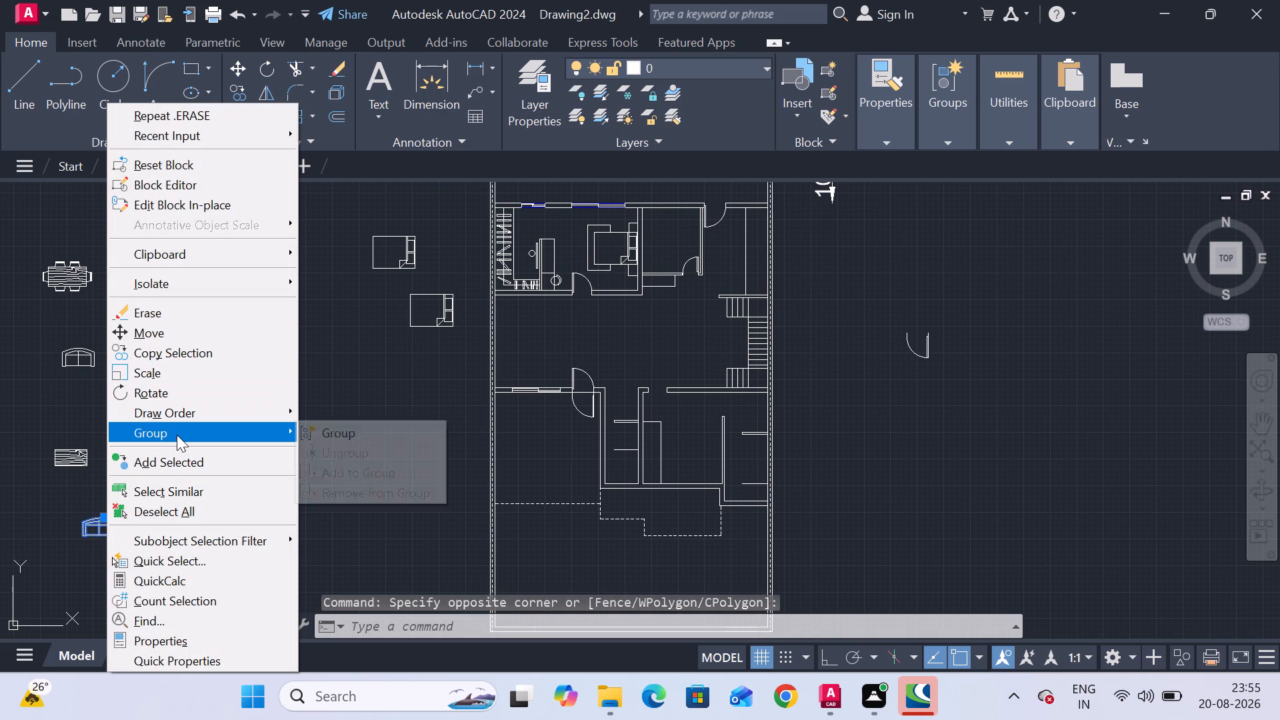
{"action": "left_click", "coordinate": [209, 337]}
{"action": "left_click_drag", "start_coordinate": [111, 527], "coordinate": [125, 519]}
{"action": "scroll", "coordinate": [416, 376], "scroll_direction": "up", "scroll_amount": 2}
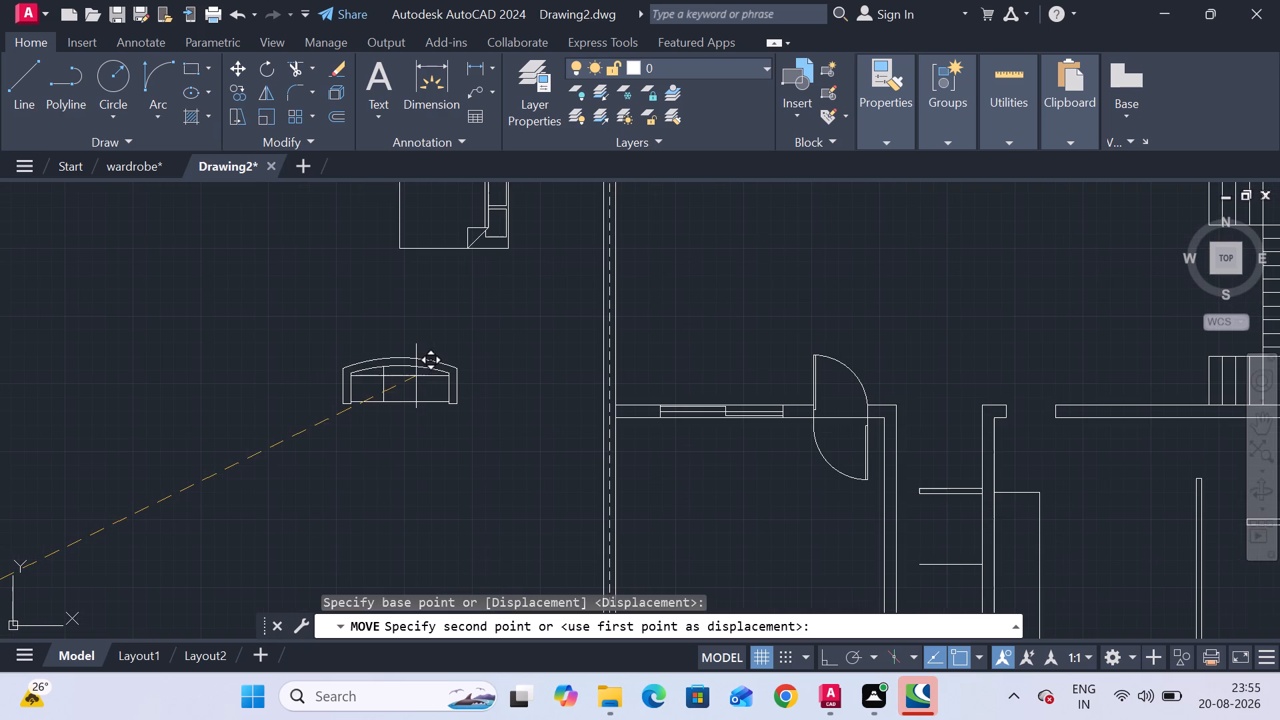
{"action": "scroll", "coordinate": [416, 376], "scroll_direction": "down", "scroll_amount": 2}
{"action": "left_click", "coordinate": [374, 381]}
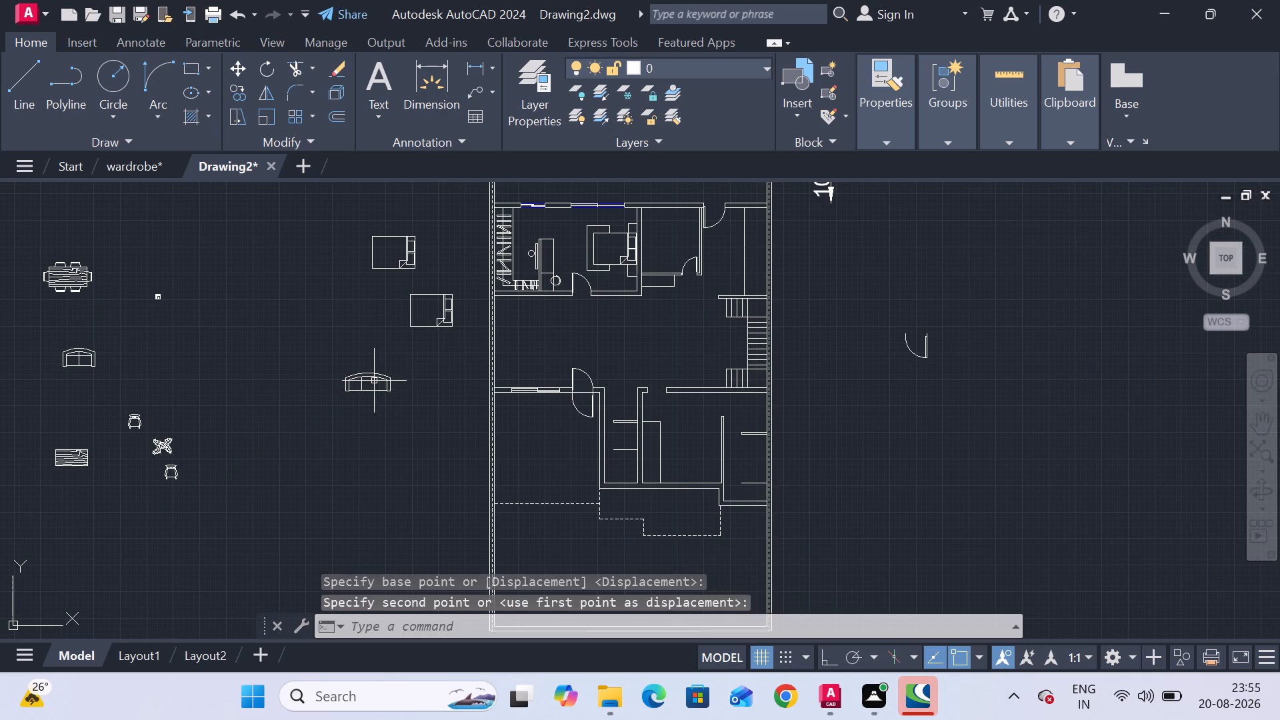
Rotate the three-seat sofa 180° about the midpoint of its back, with Ortho on.
{"action": "left_click", "coordinate": [403, 429]}
{"action": "left_click", "coordinate": [325, 361]}
{"action": "right_click", "coordinate": [347, 385]}
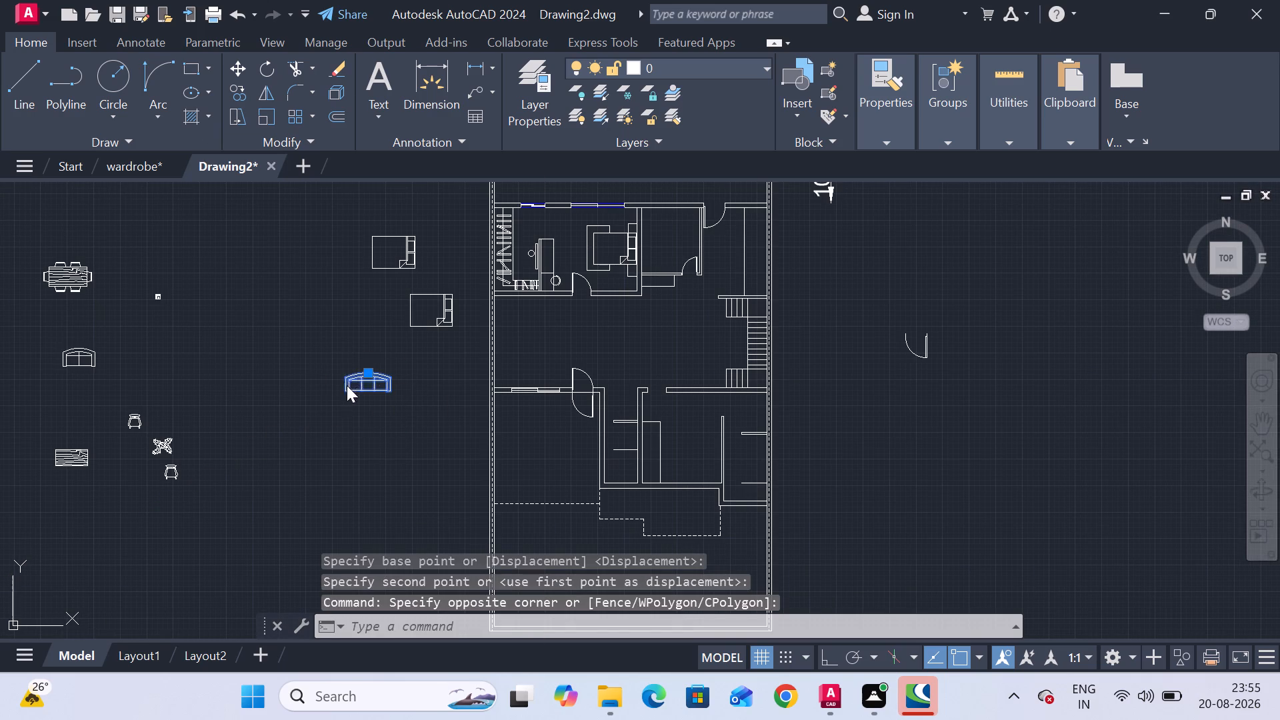
{"action": "left_click", "coordinate": [409, 389]}
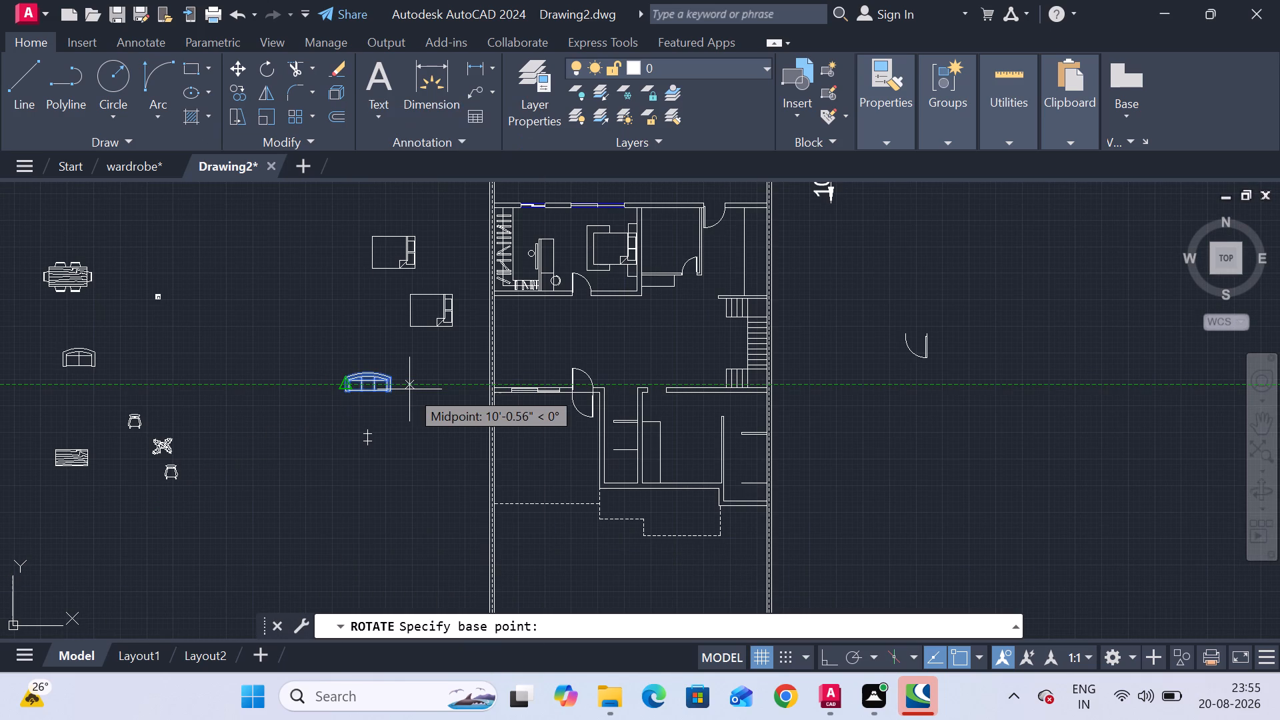
{"action": "key", "text": "F8"}
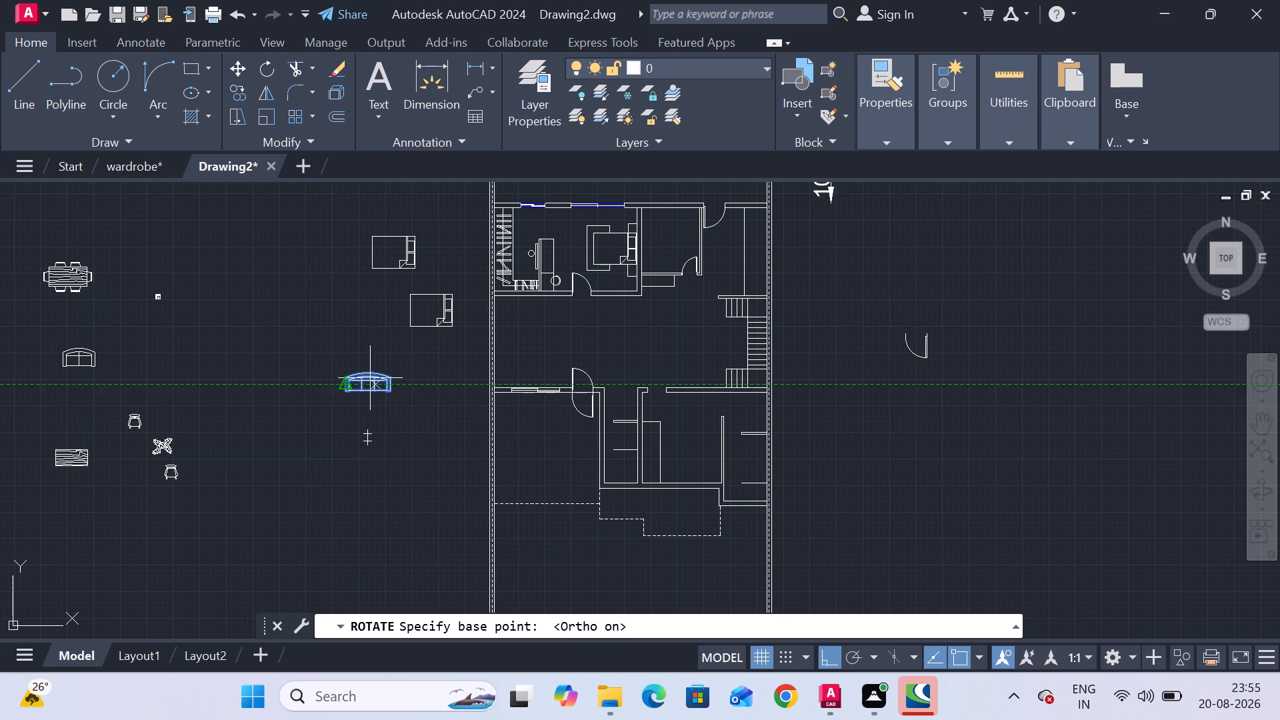
{"action": "left_click", "coordinate": [371, 369]}
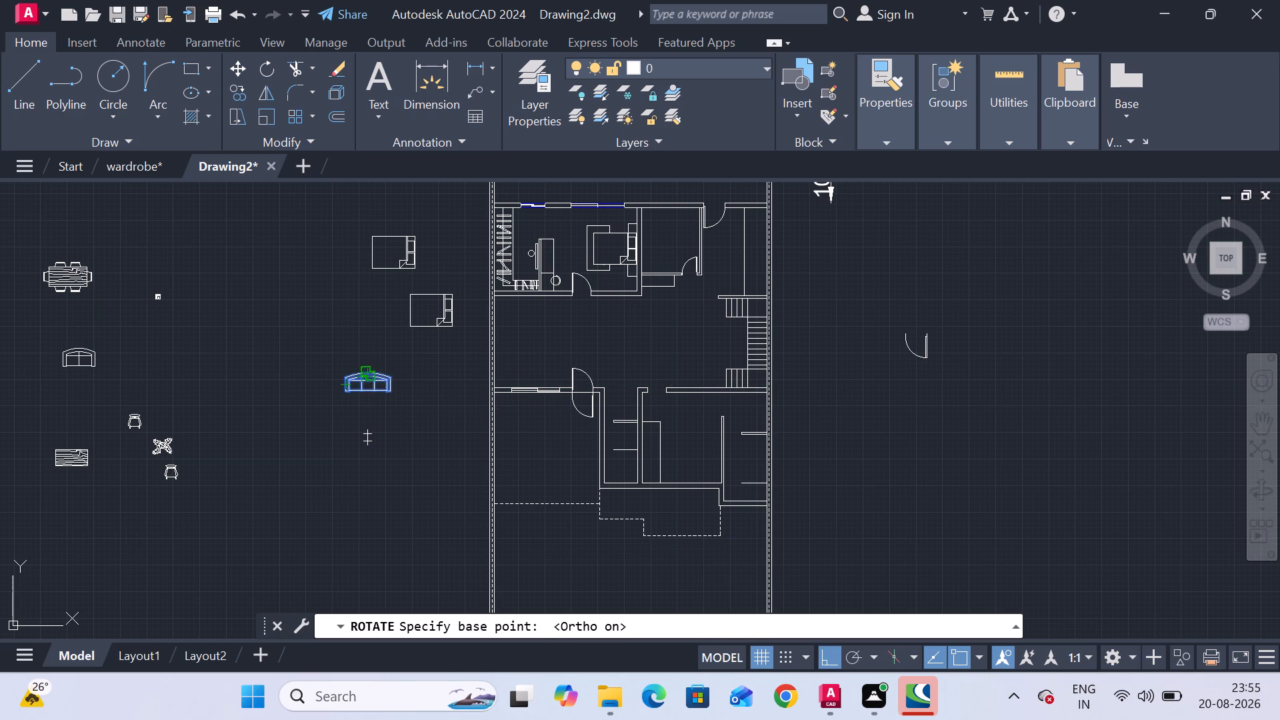
{"action": "left_click", "coordinate": [308, 390]}
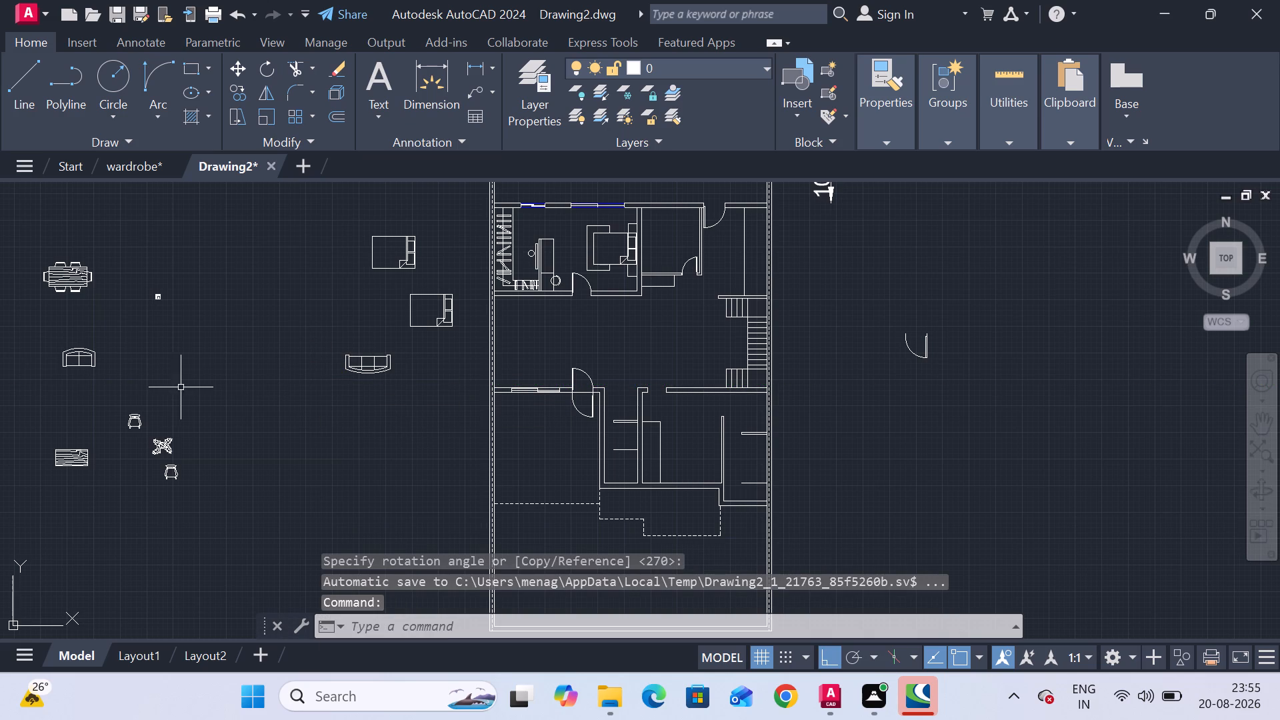
Rotate the two-seat roundback sofa in the furniture group 180° about the midpoint of its back.
{"action": "middle_click_drag", "start_coordinate": [209, 387], "coordinate": [262, 408]}
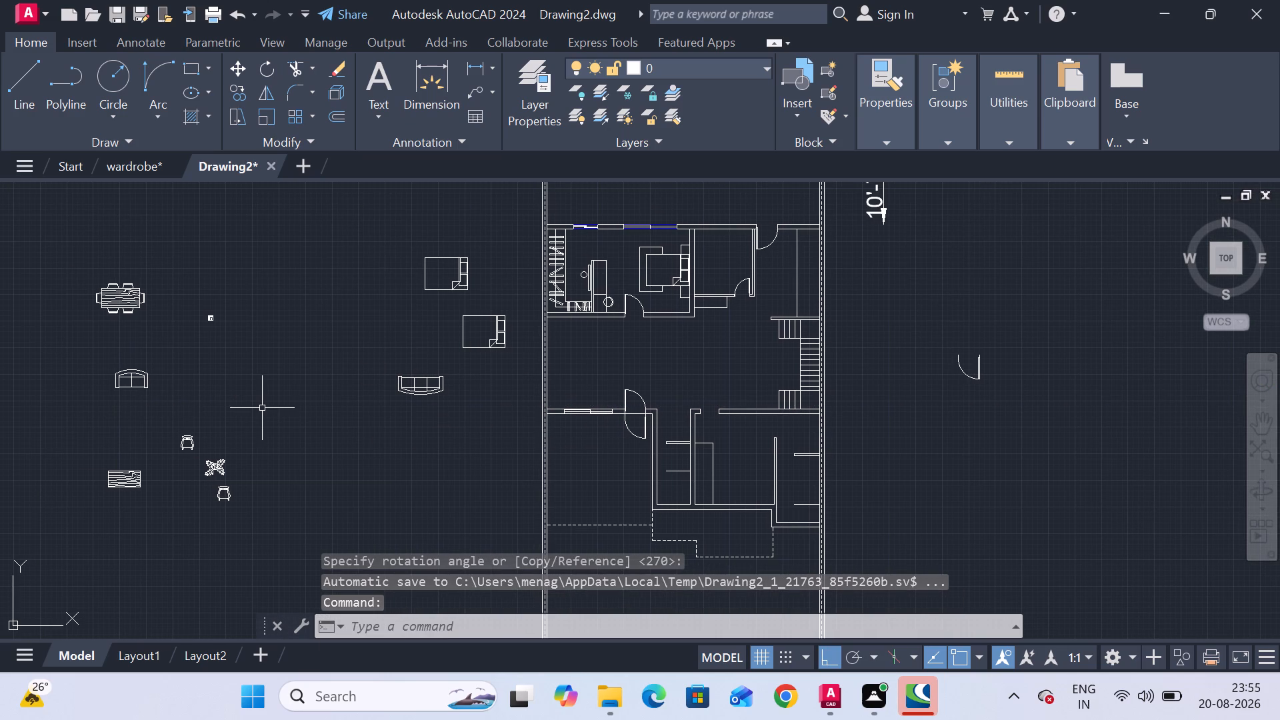
{"action": "left_click", "coordinate": [164, 403]}
{"action": "left_click", "coordinate": [93, 365]}
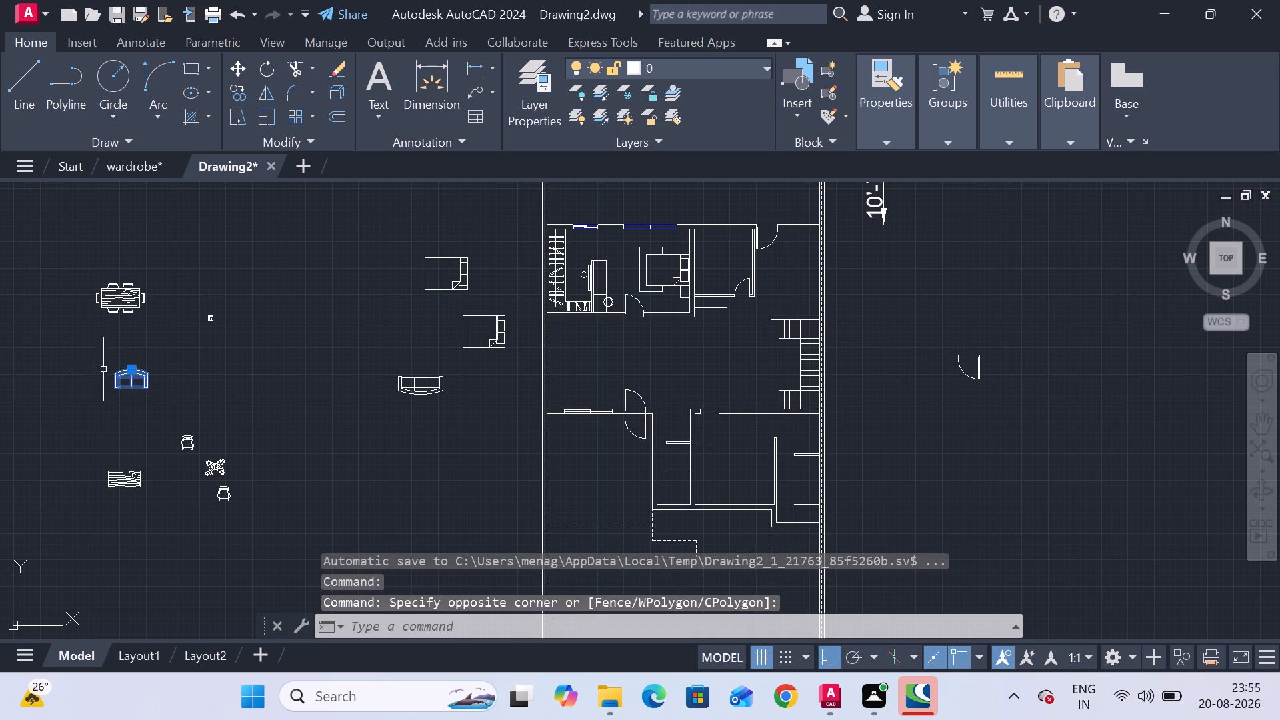
{"action": "right_click", "coordinate": [133, 380]}
{"action": "left_click", "coordinate": [179, 389]}
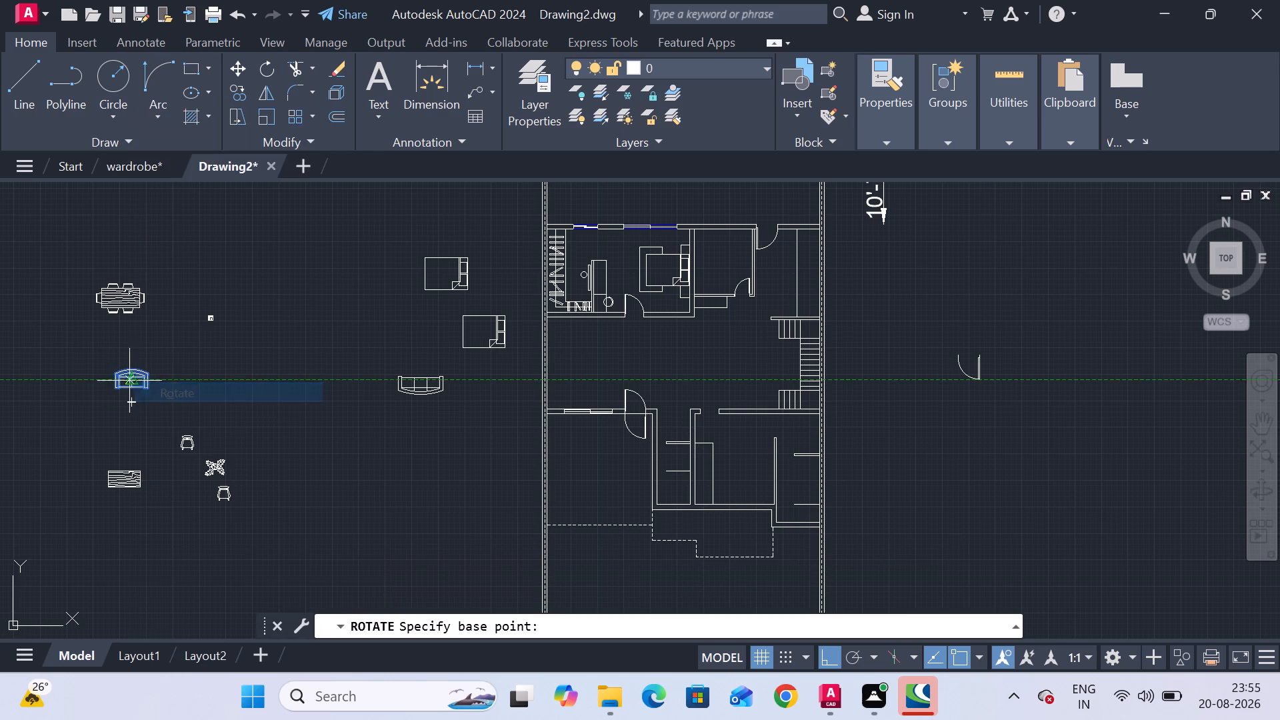
{"action": "left_click", "coordinate": [131, 367]}
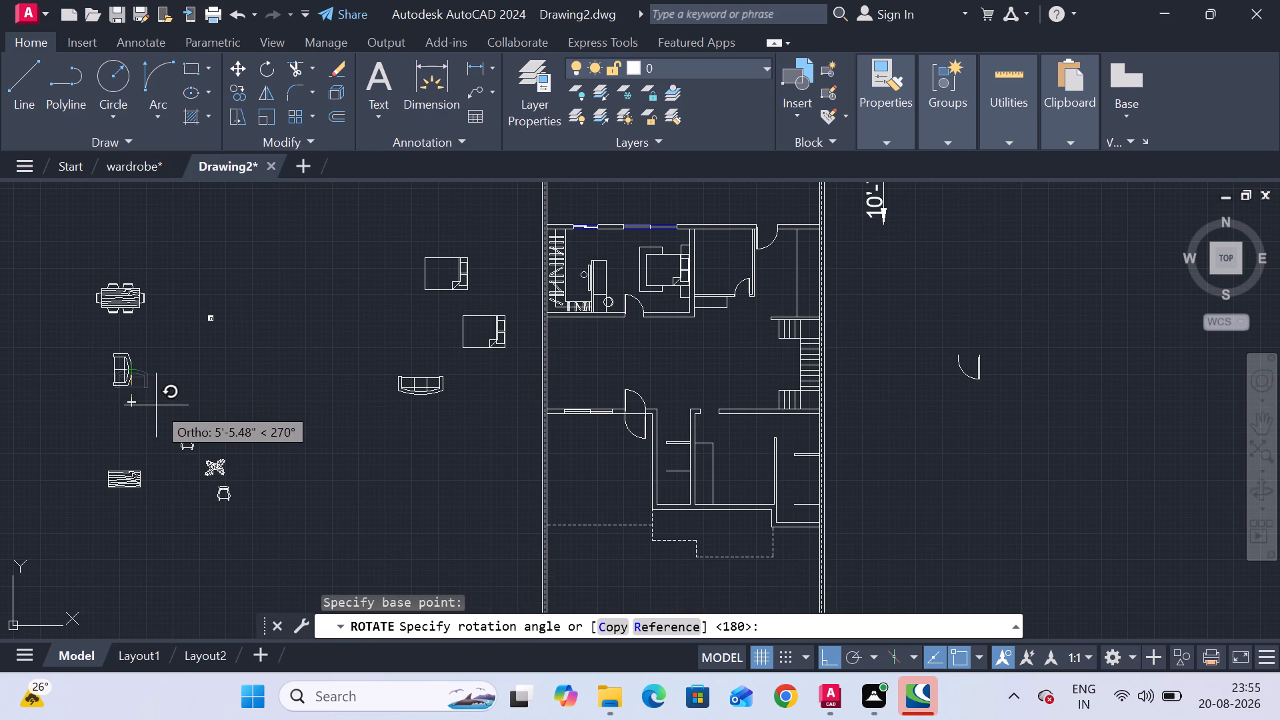
{"action": "left_click", "coordinate": [97, 395]}
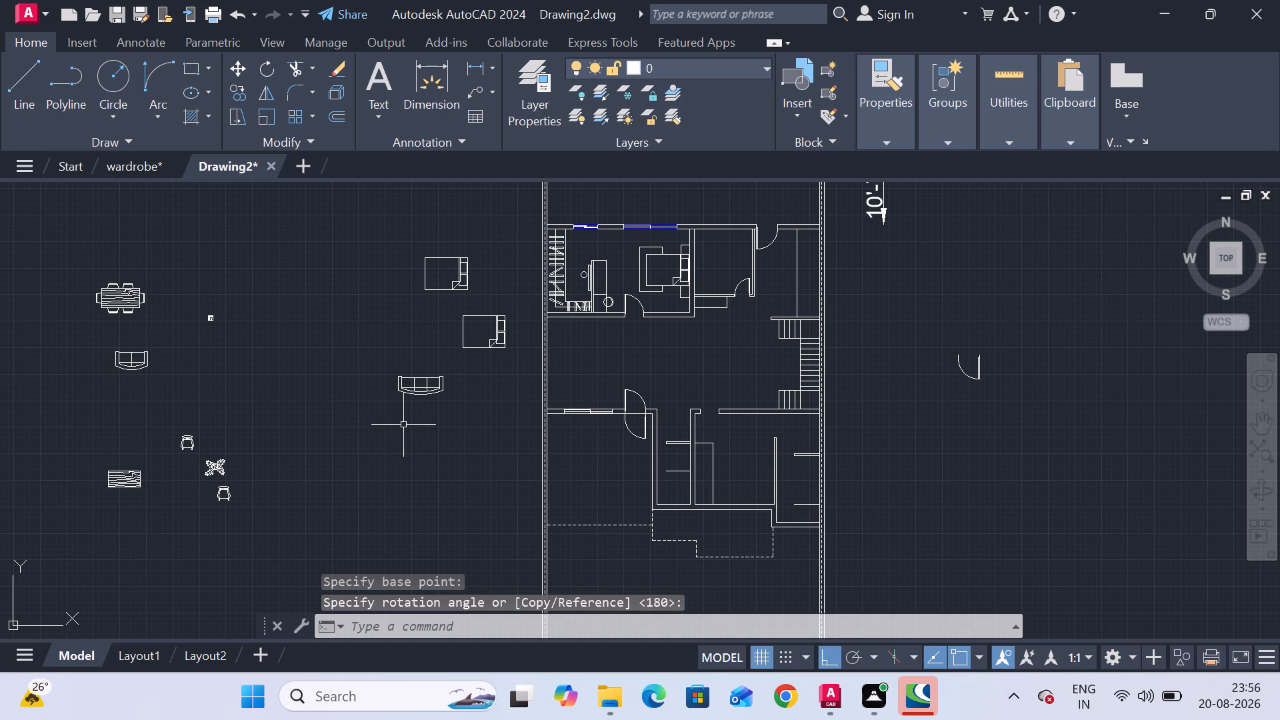
Move the two-seat sofa, with Ortho off, to the open space west of the plan, just south of the three-seat sofa.
{"action": "left_click", "coordinate": [178, 395]}
{"action": "left_click", "coordinate": [103, 336]}
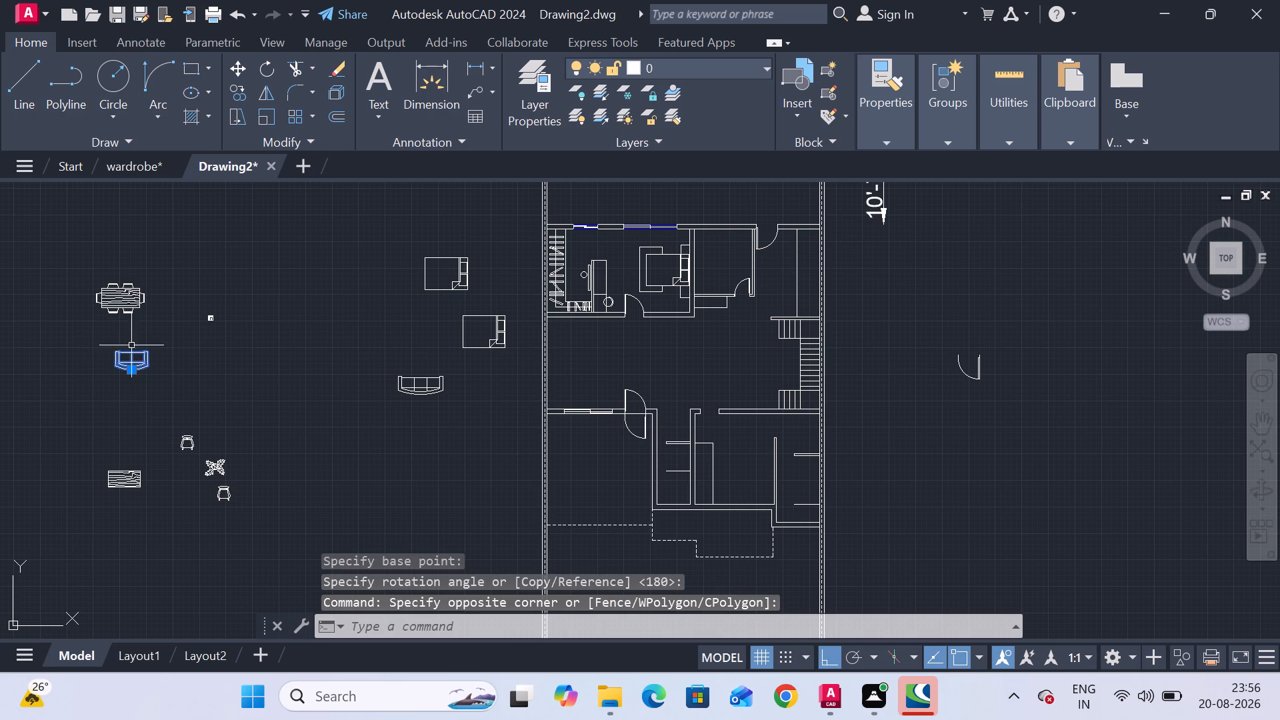
{"action": "right_click", "coordinate": [138, 359]}
{"action": "left_click", "coordinate": [189, 334]}
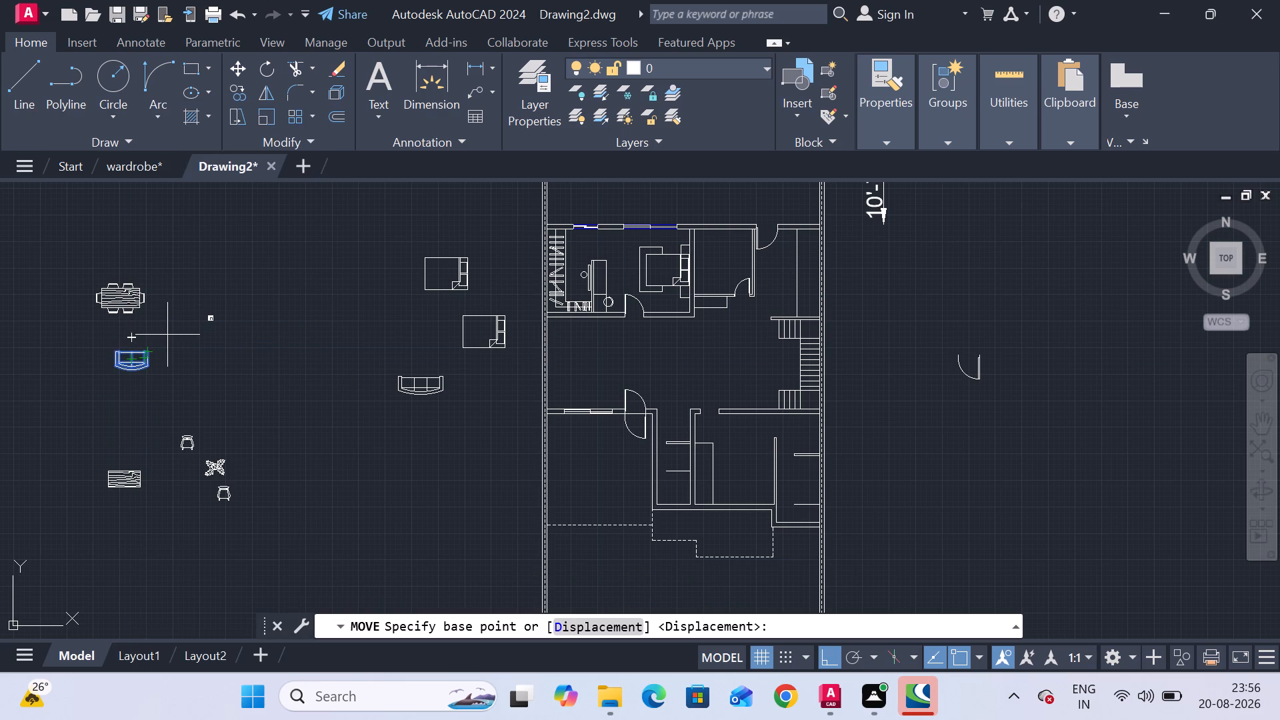
{"action": "left_click", "coordinate": [108, 351]}
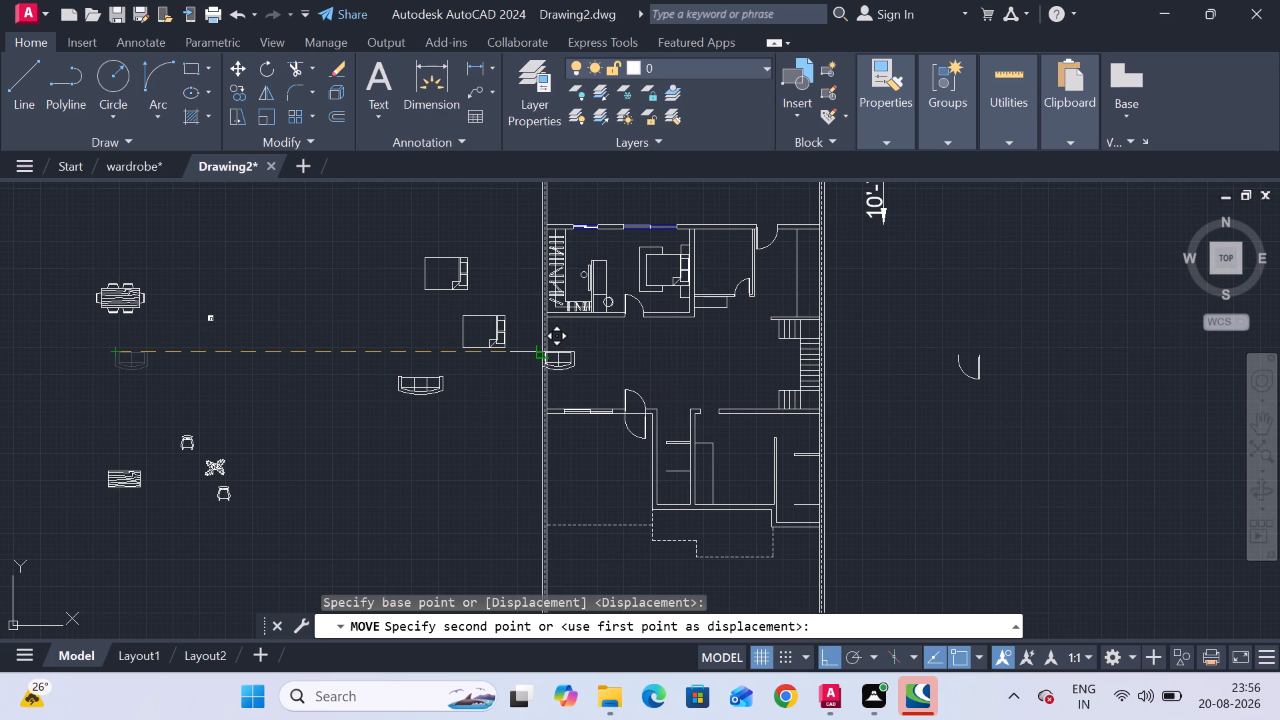
{"action": "key", "text": "F8"}
{"action": "scroll", "coordinate": [573, 381], "scroll_direction": "up", "scroll_amount": 1}
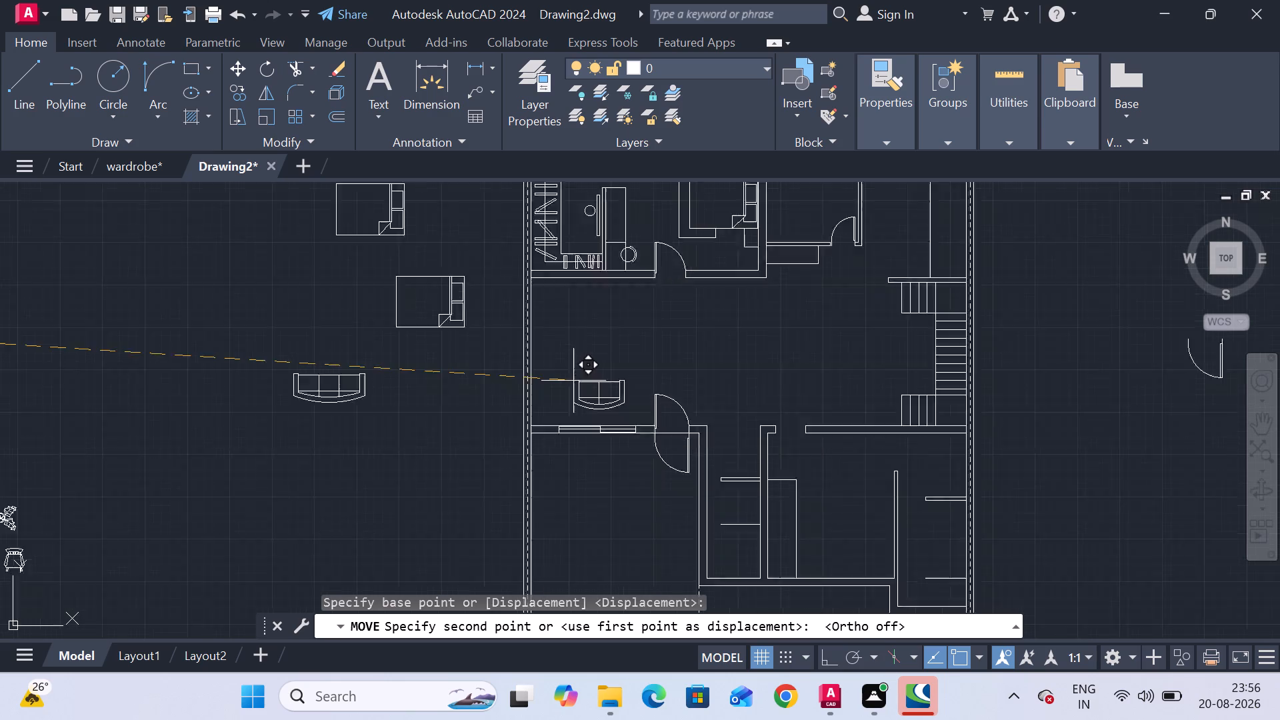
{"action": "scroll", "coordinate": [573, 381], "scroll_direction": "up", "scroll_amount": 1}
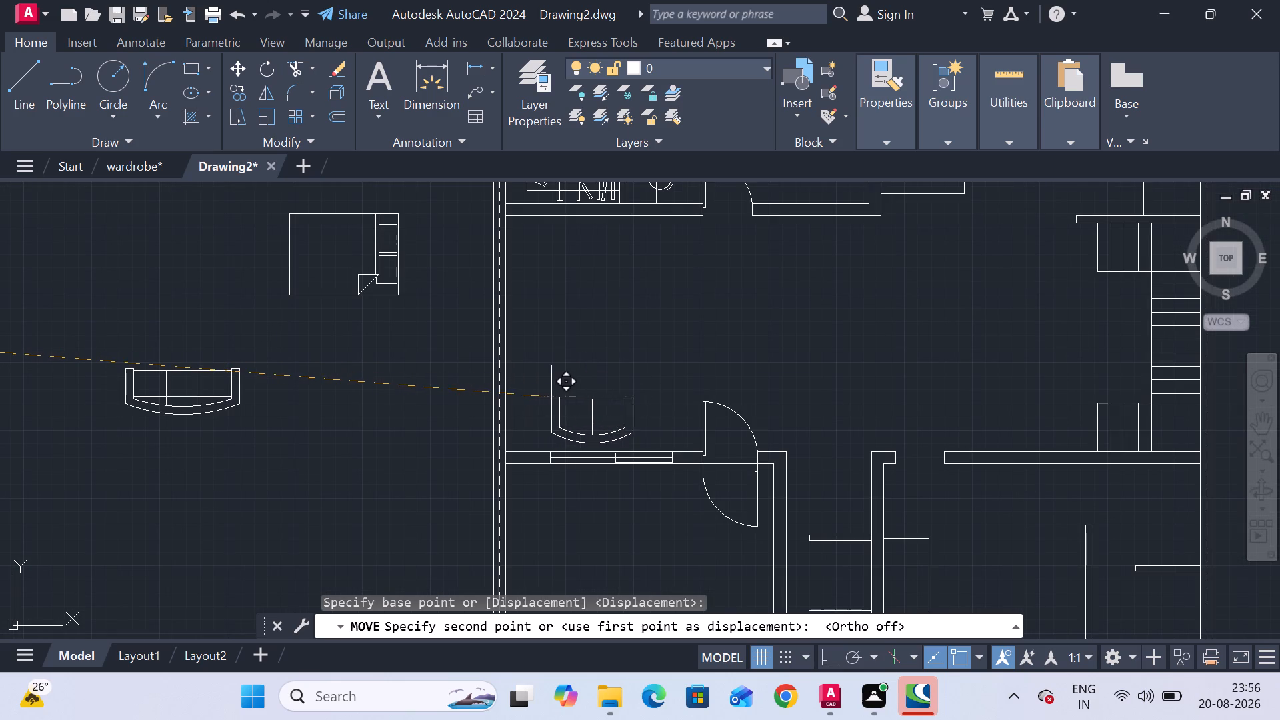
{"action": "left_click", "coordinate": [241, 466]}
Move the three-seat sofa into the large central room, backing onto the windowed south wall near its west end.
{"action": "left_click_drag", "start_coordinate": [266, 423], "coordinate": [260, 422]}
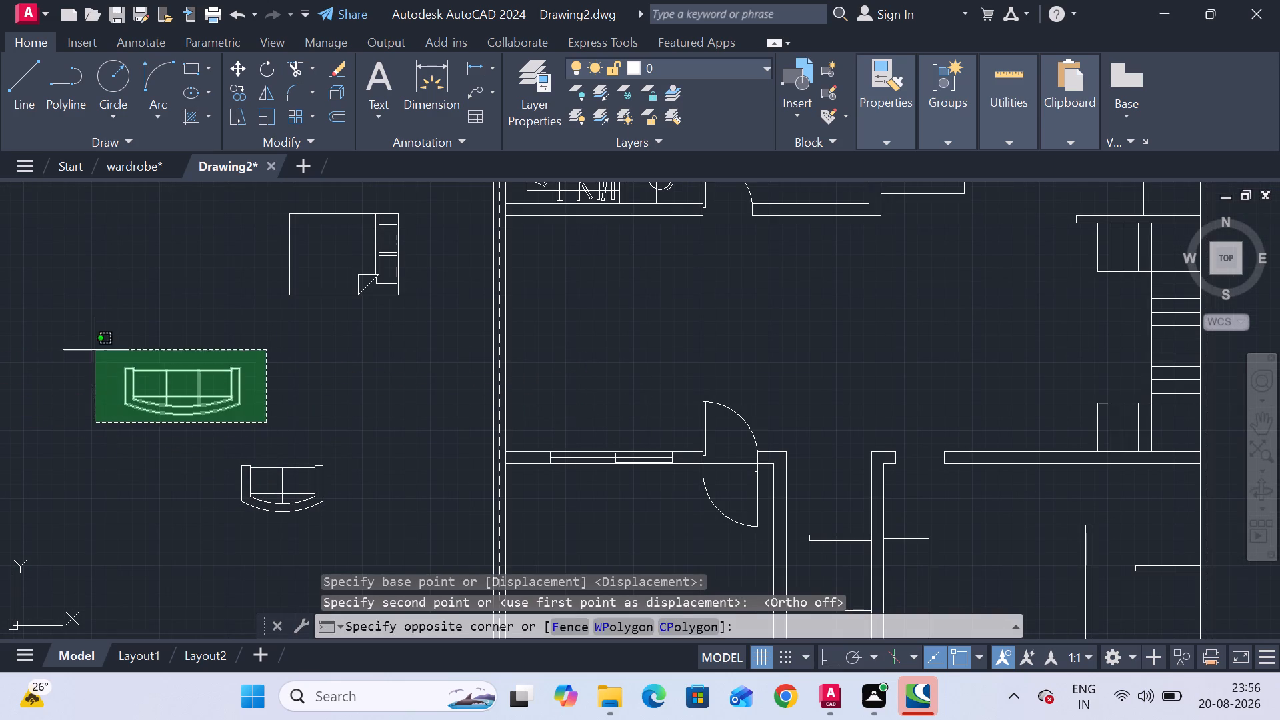
{"action": "left_click", "coordinate": [95, 349]}
{"action": "right_click", "coordinate": [206, 391]}
{"action": "left_click", "coordinate": [271, 339]}
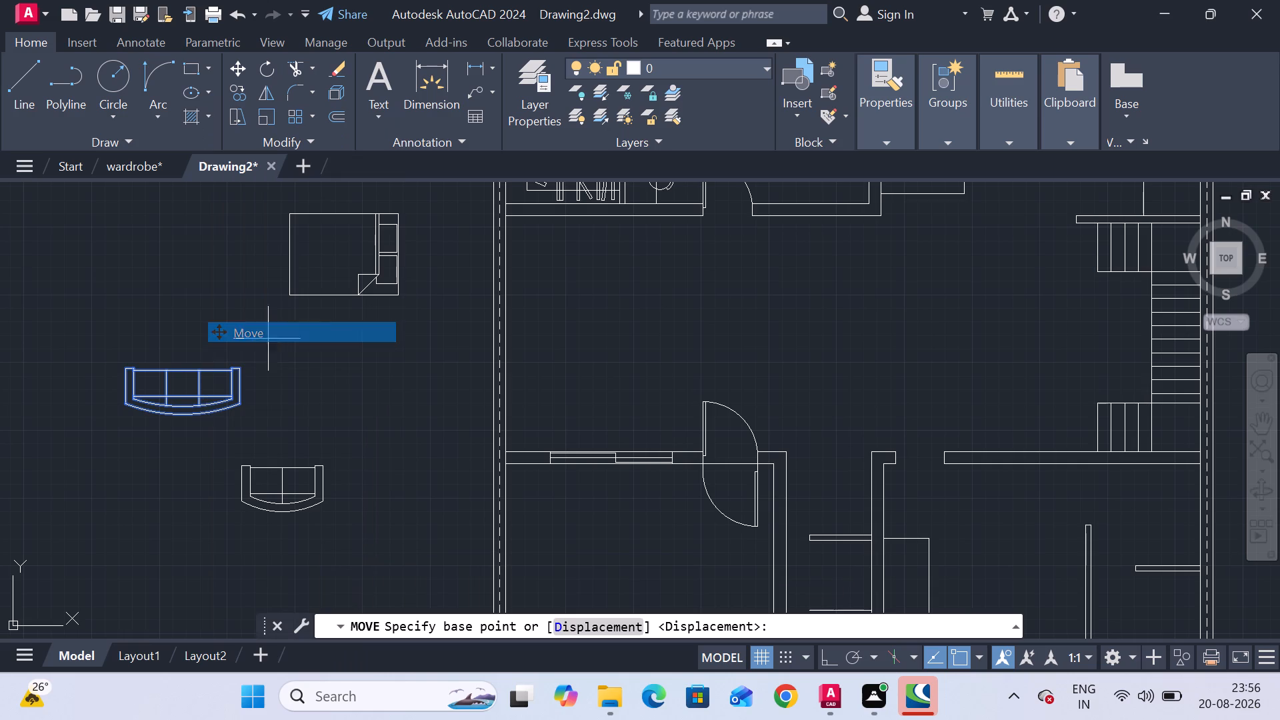
{"action": "left_click", "coordinate": [120, 370]}
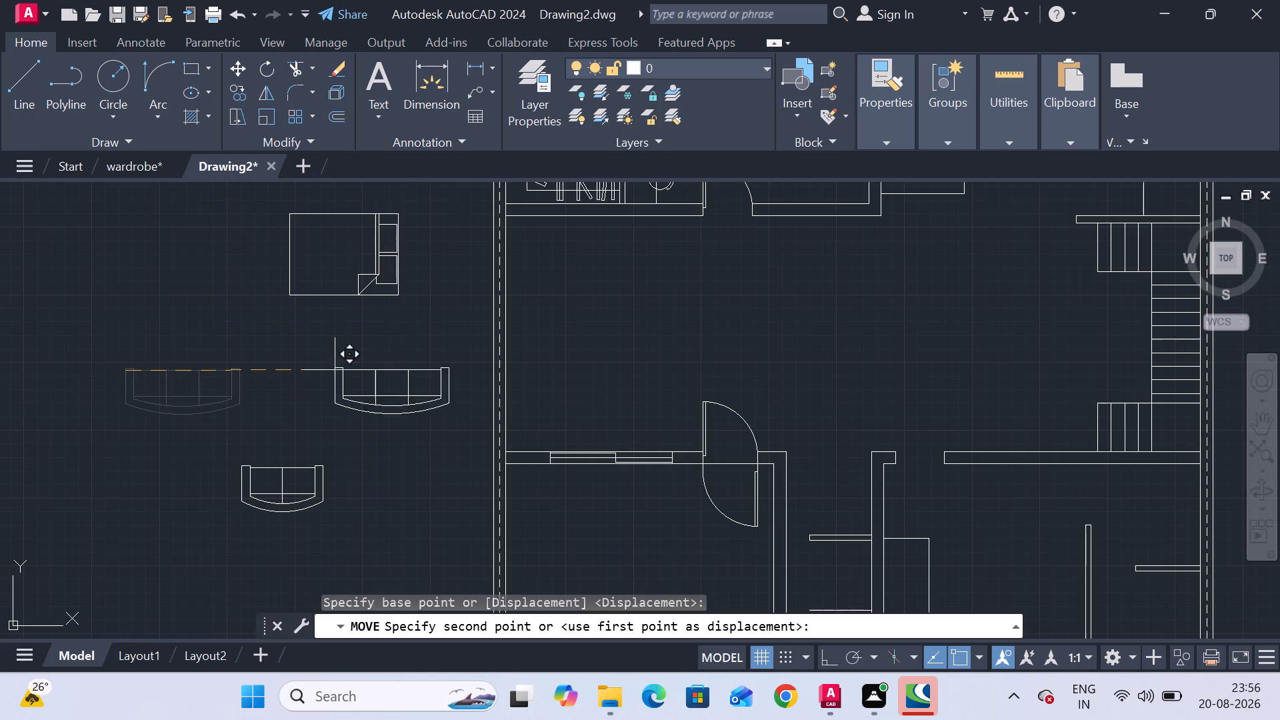
{"action": "scroll", "coordinate": [545, 376], "scroll_direction": "up", "scroll_amount": 1}
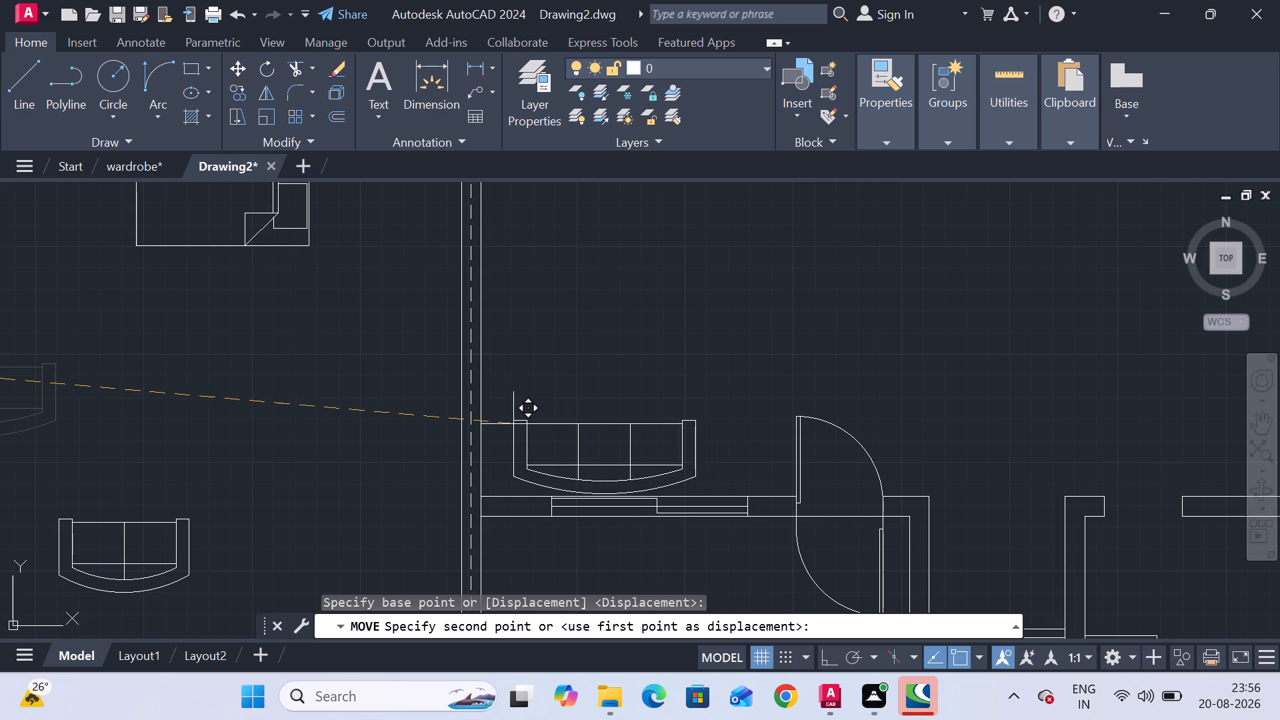
{"action": "left_click", "coordinate": [509, 424]}
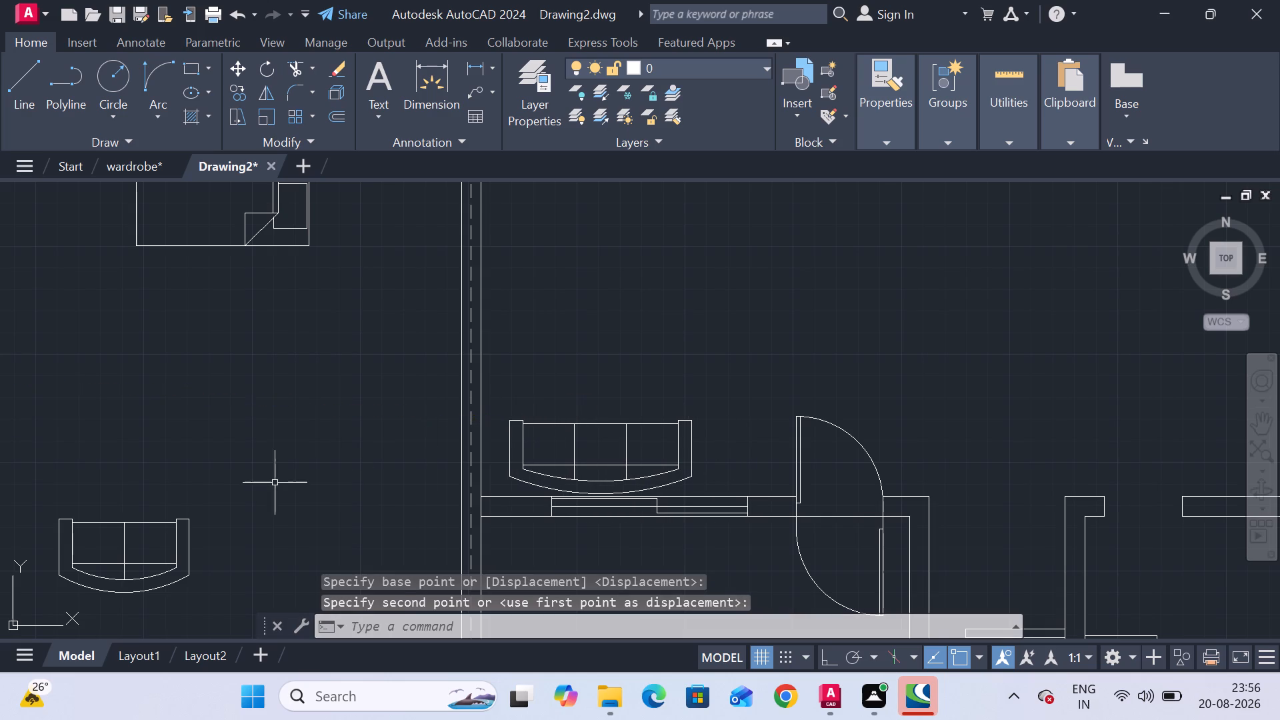
Copy the three-seat sofa from the central room to the space west of the plan, north of the two-seat sofa.
{"action": "scroll", "coordinate": [276, 475], "scroll_direction": "down", "scroll_amount": 1}
{"action": "middle_click_drag", "start_coordinate": [276, 471], "coordinate": [290, 412]}
{"action": "left_click_drag", "start_coordinate": [254, 535], "coordinate": [254, 526]}
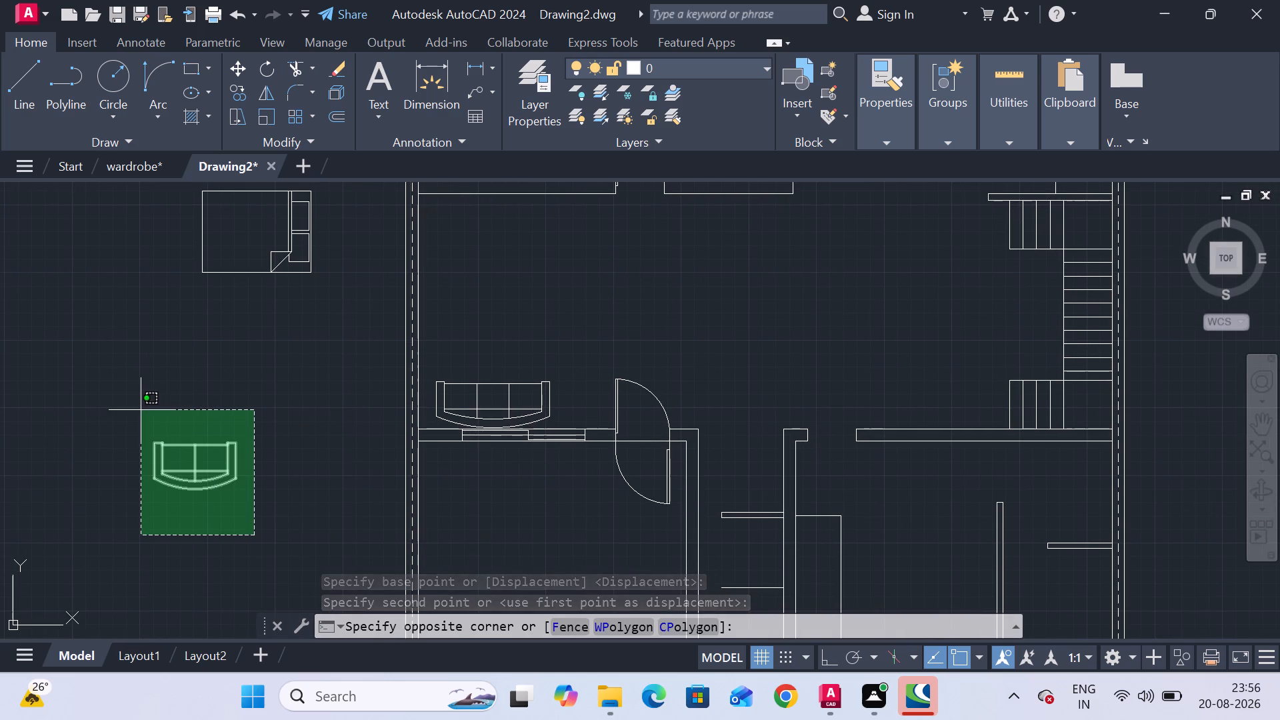
{"action": "key", "text": "Escape"}
{"action": "left_click", "coordinate": [471, 409]}
{"action": "right_click", "coordinate": [456, 409]}
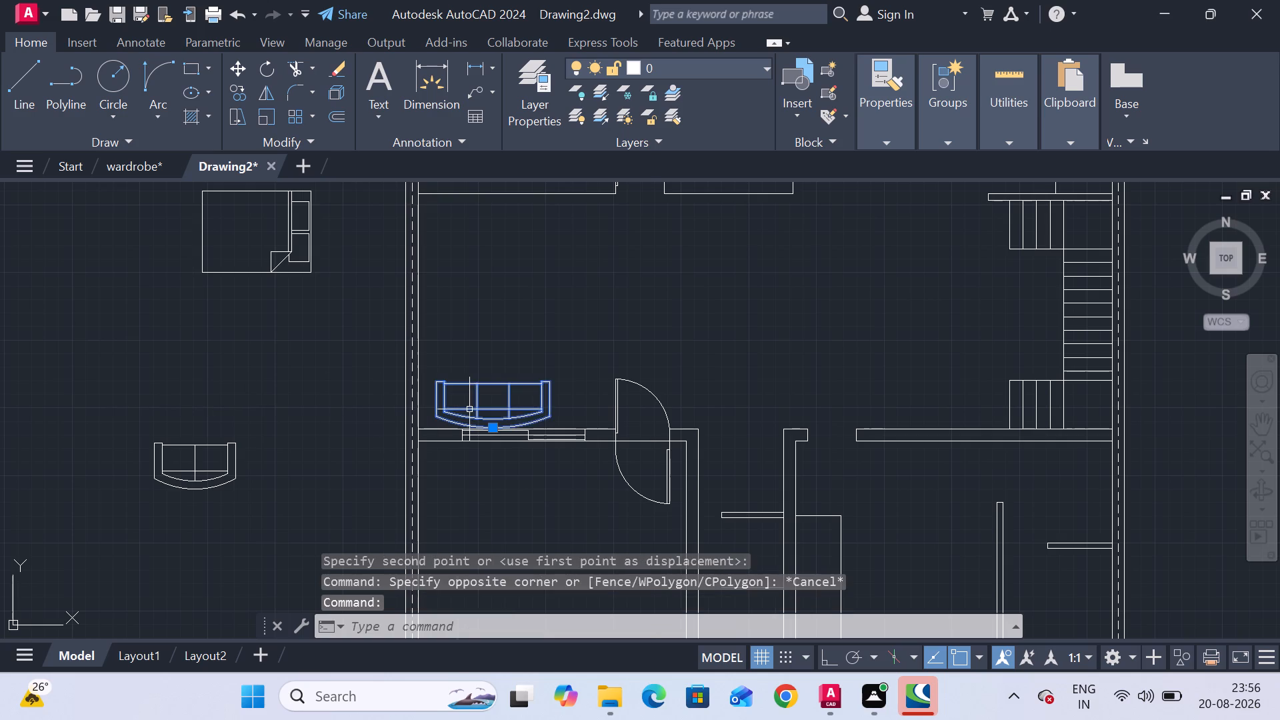
{"action": "left_click", "coordinate": [526, 349]}
{"action": "left_click", "coordinate": [485, 381]}
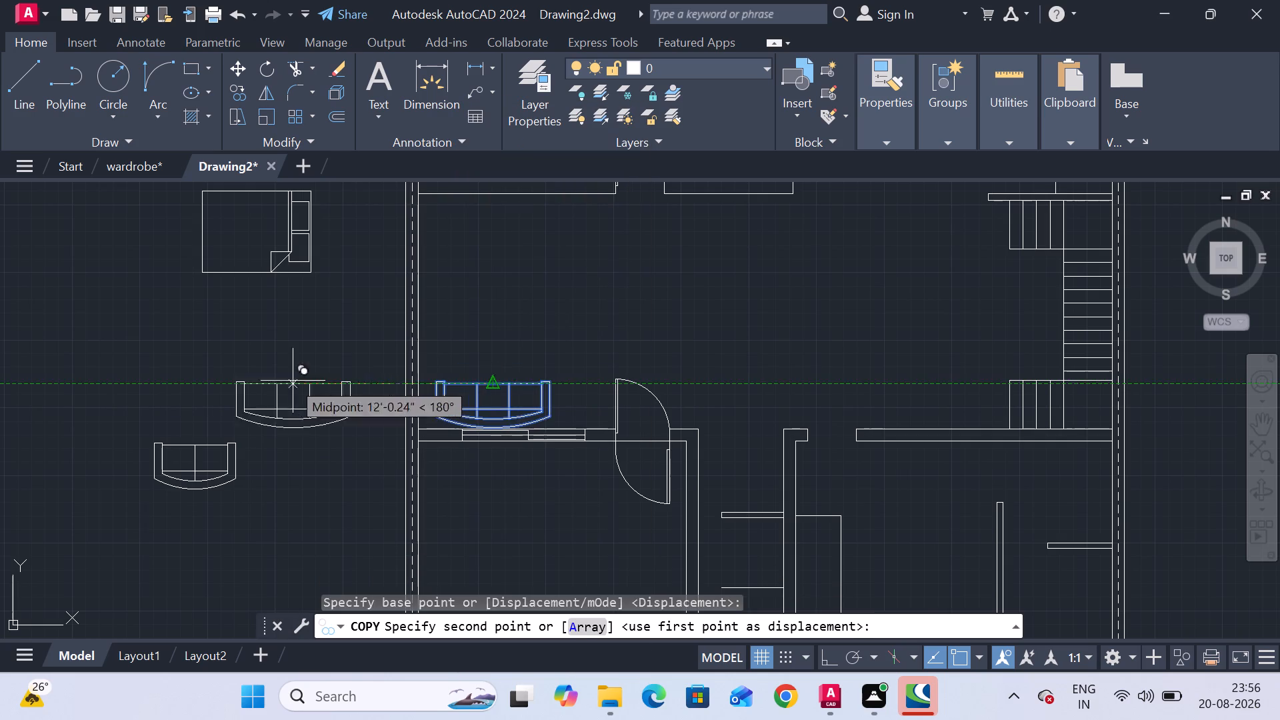
{"action": "left_click", "coordinate": [190, 343]}
{"action": "key", "text": "Escape"}
Rotate the copied three-seat sofa 90° clockwise, with Ortho on, so that its back faces west.
{"action": "left_click", "coordinate": [272, 403]}
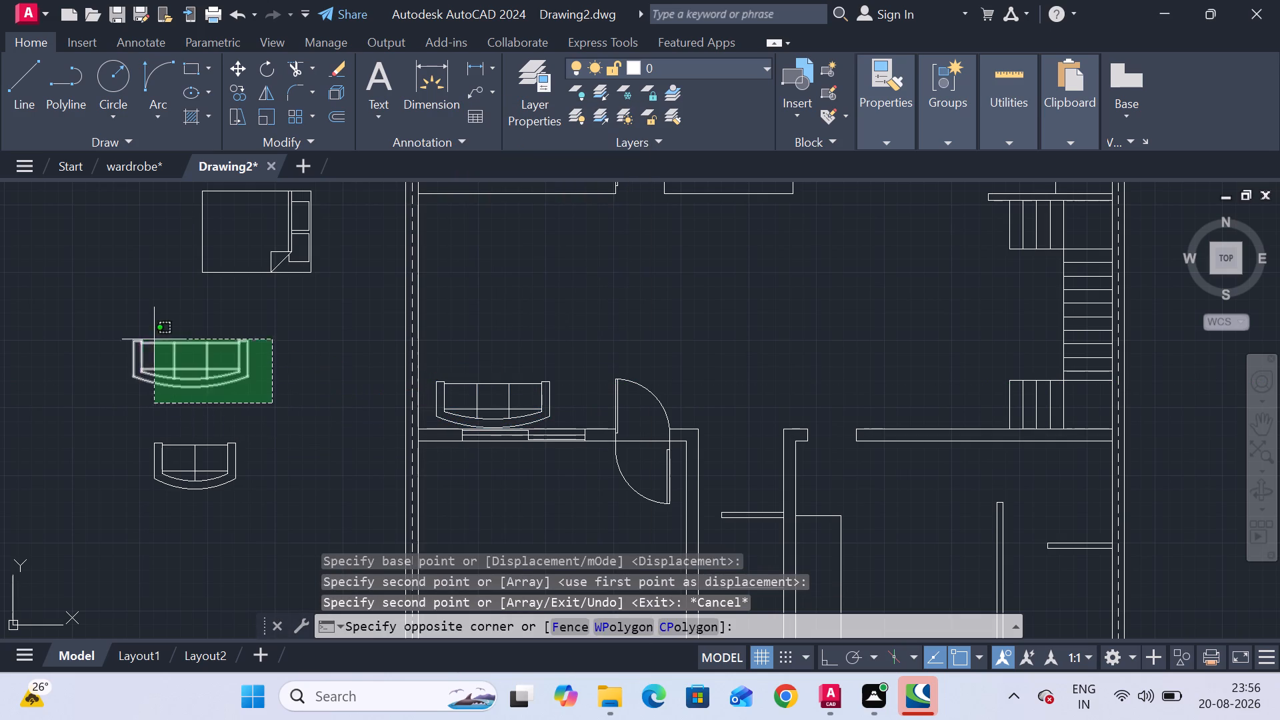
{"action": "left_click", "coordinate": [123, 325]}
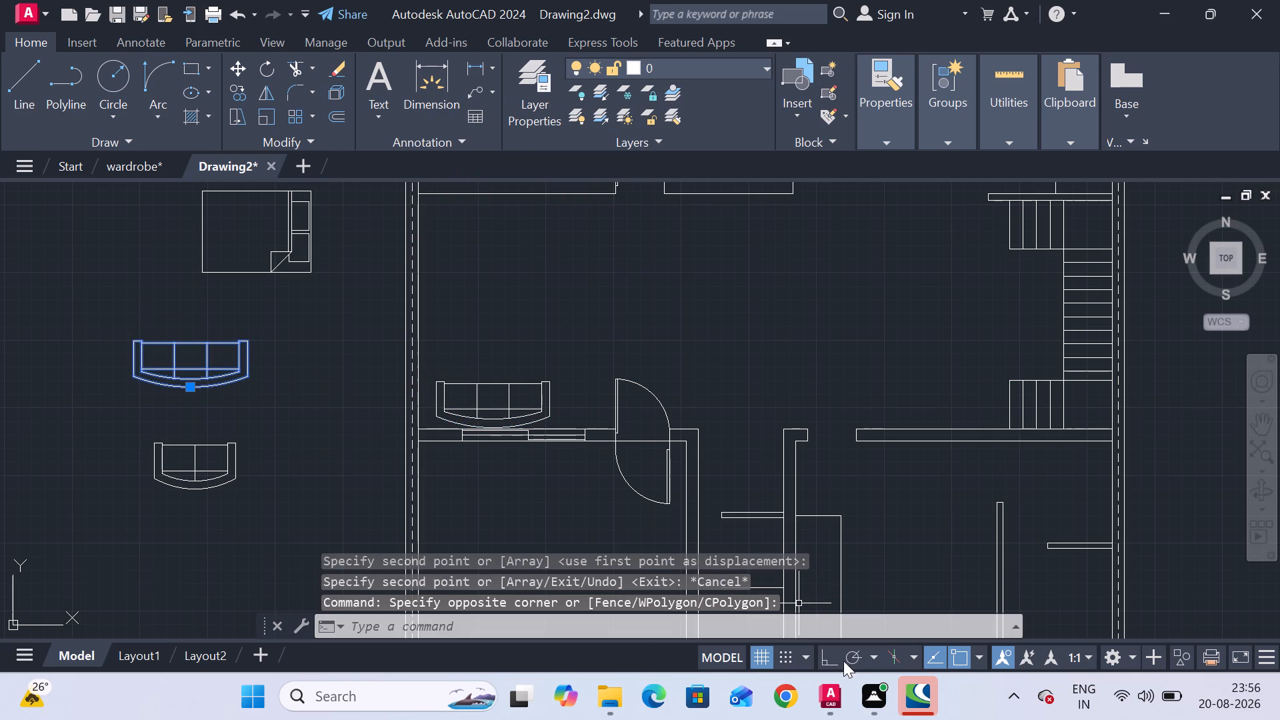
{"action": "left_click", "coordinate": [832, 660]}
{"action": "right_click", "coordinate": [188, 357]}
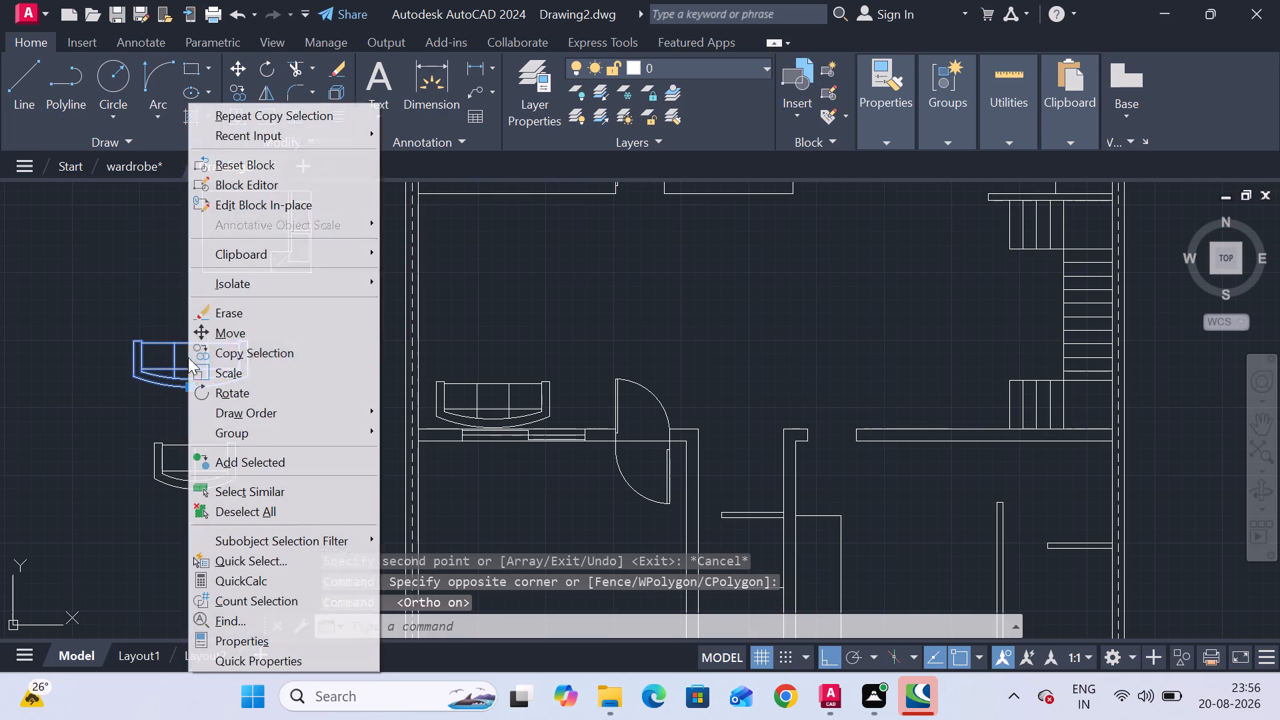
{"action": "left_click", "coordinate": [257, 387]}
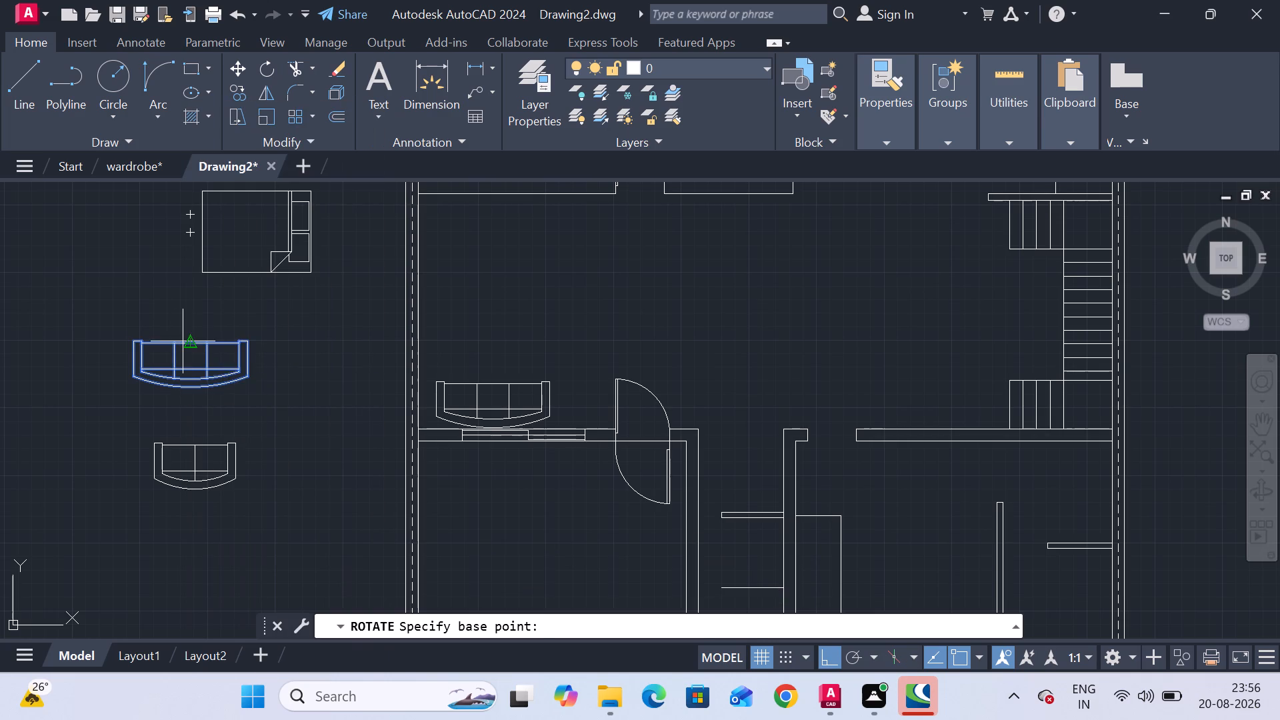
{"action": "left_click", "coordinate": [183, 341]}
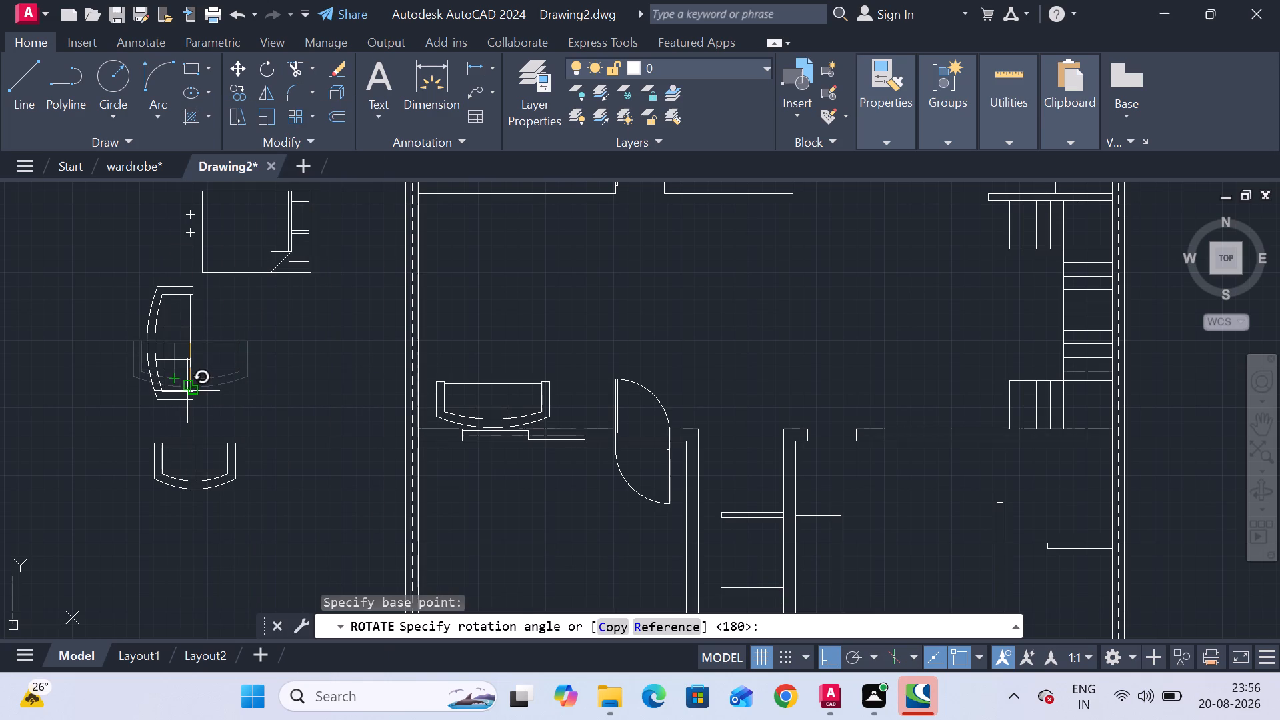
{"action": "left_click", "coordinate": [187, 391]}
Finish rotating the copied three-seat sofa west of the plan with its back facing west.
{"action": "left_click", "coordinate": [241, 404]}
Move the rotated three-seat sofa, with Ortho off, against the central room's west wall, just north of the other three-seat sofa.
{"action": "left_click", "coordinate": [88, 280]}
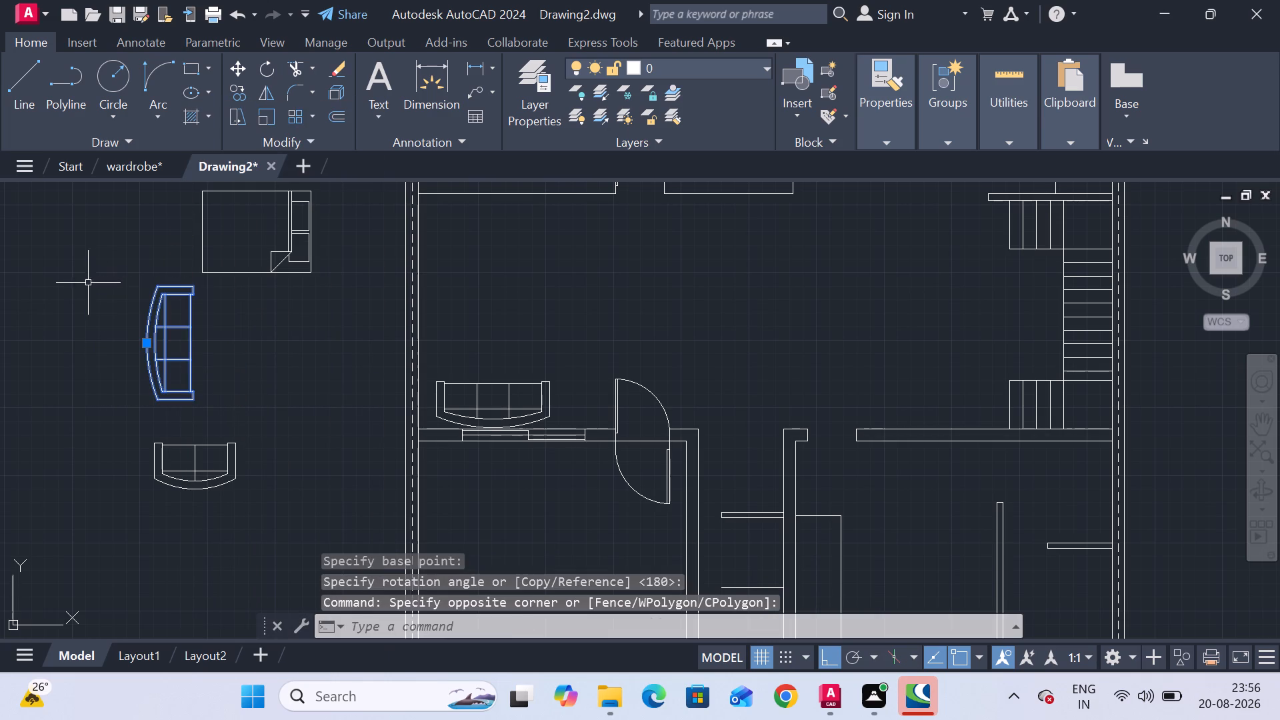
{"action": "right_click", "coordinate": [189, 344]}
{"action": "left_click", "coordinate": [246, 335]}
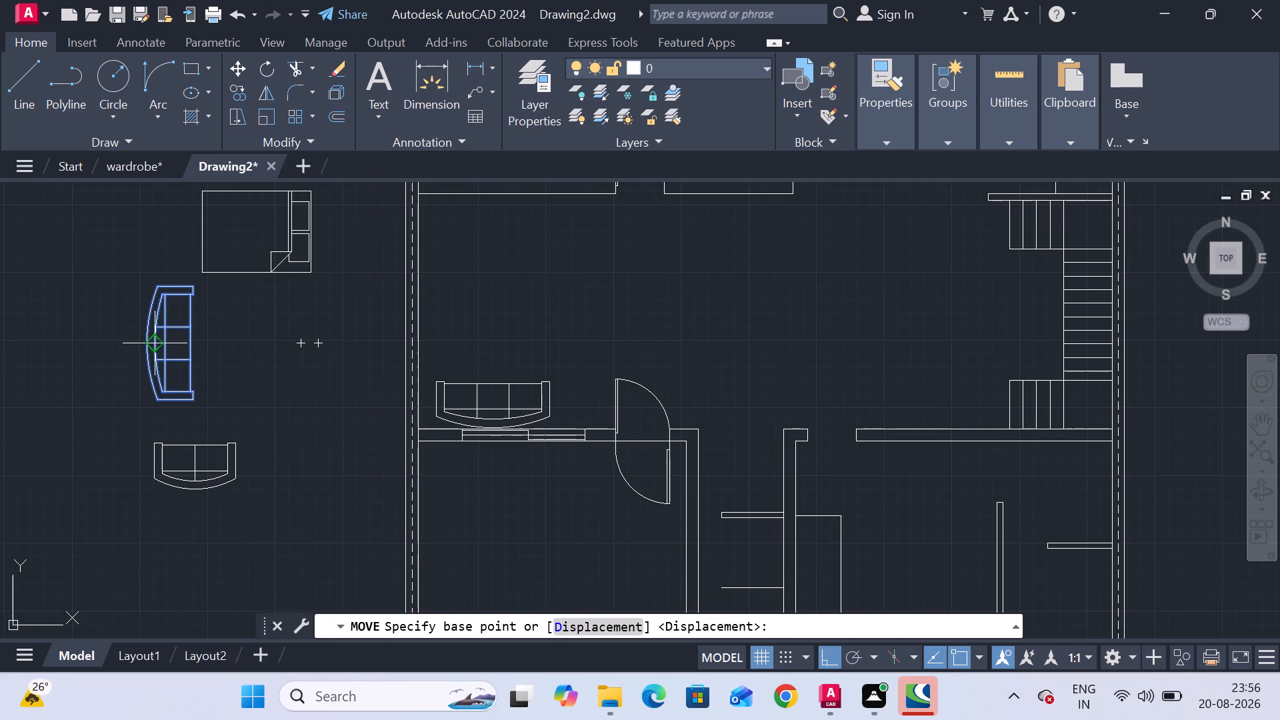
{"action": "left_click", "coordinate": [148, 341]}
{"action": "scroll", "coordinate": [441, 320], "scroll_direction": "up", "scroll_amount": 1}
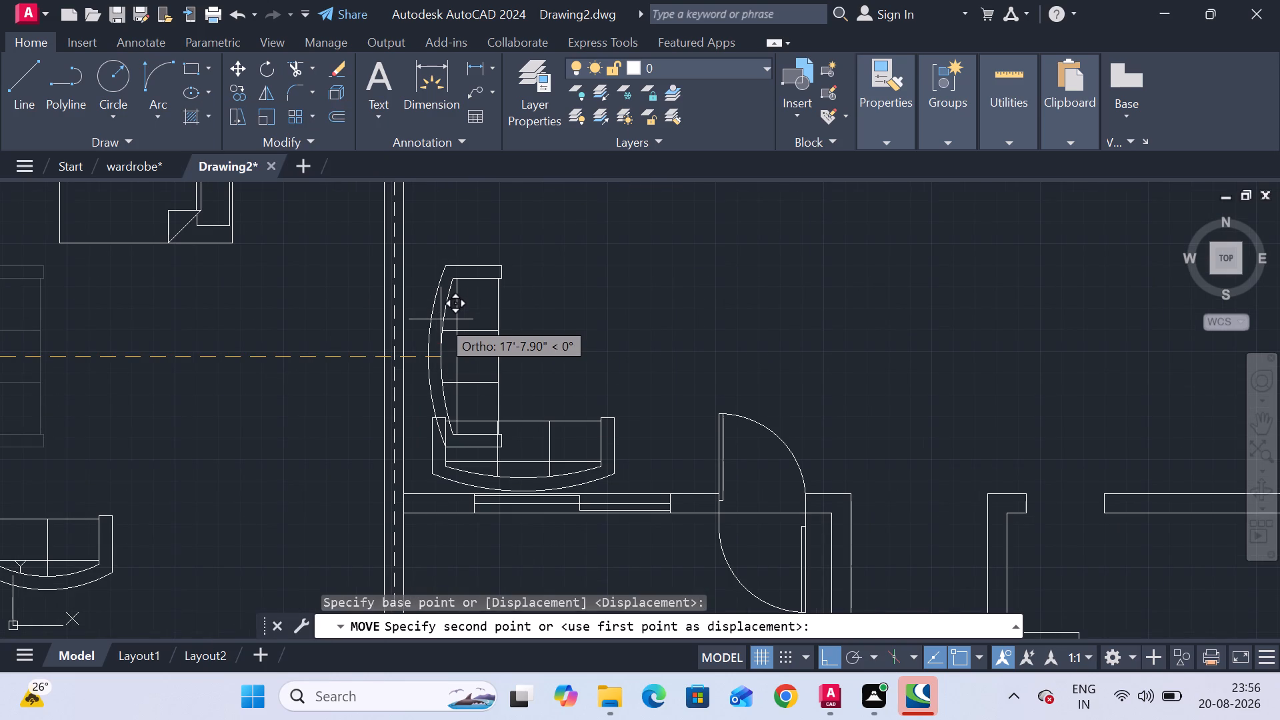
{"action": "key", "text": "F8"}
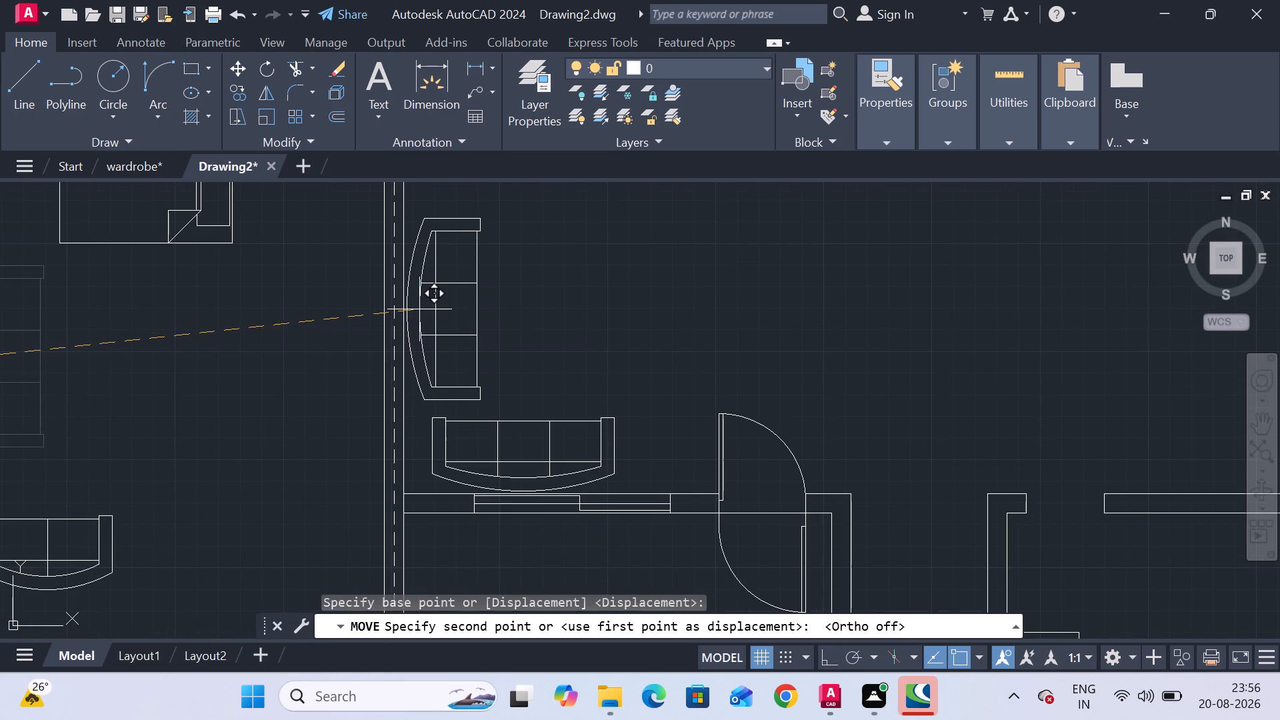
{"action": "left_click", "coordinate": [417, 307]}
Rotate the two-seat sofa west of the plan by 180°, with Ortho on, so that its back faces north.
{"action": "scroll", "coordinate": [543, 319], "scroll_direction": "down", "scroll_amount": 1}
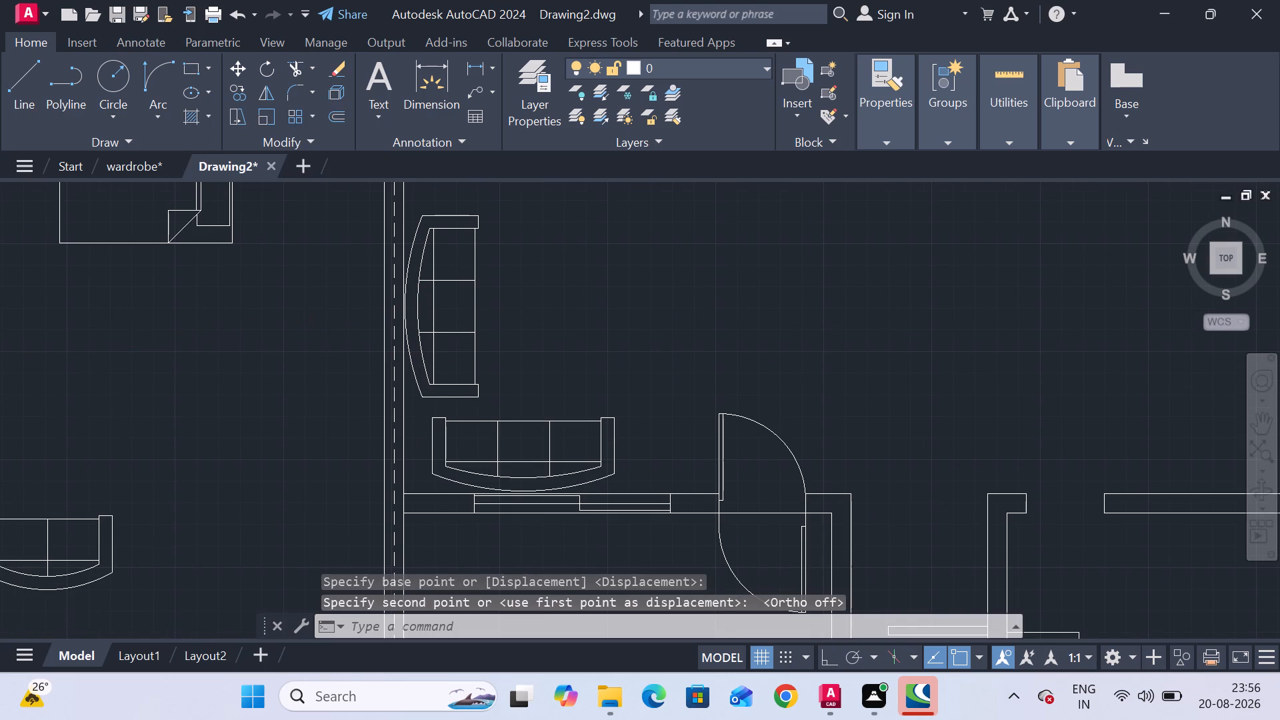
{"action": "scroll", "coordinate": [543, 319], "scroll_direction": "down", "scroll_amount": 1}
{"action": "middle_click_drag", "start_coordinate": [572, 329], "coordinate": [497, 338]}
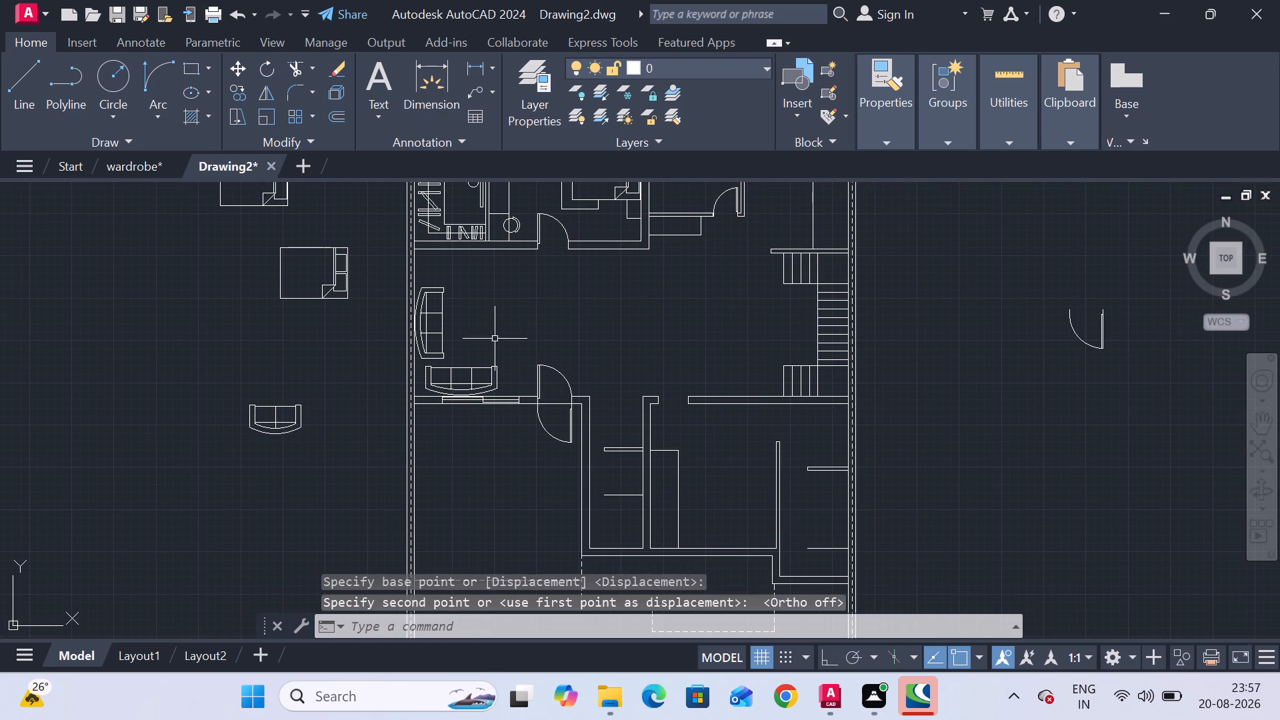
{"action": "left_click", "coordinate": [311, 478]}
{"action": "left_click", "coordinate": [200, 375]}
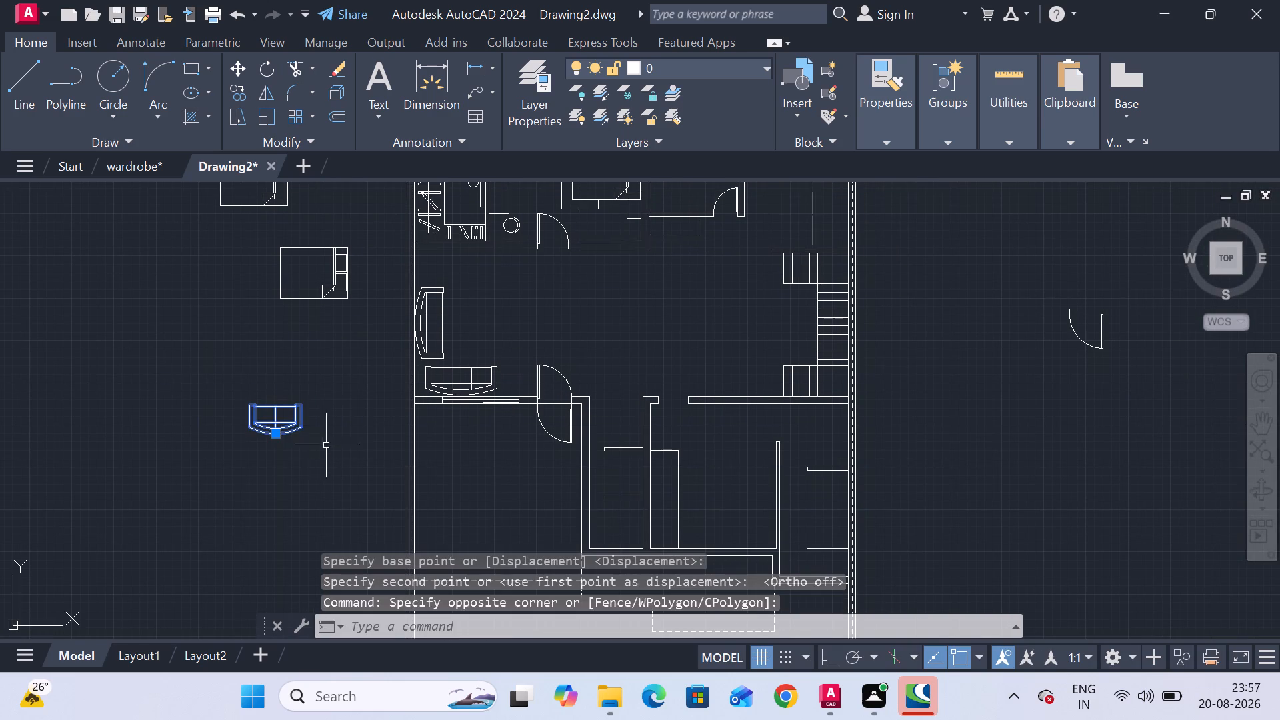
{"action": "left_click", "coordinate": [829, 653]}
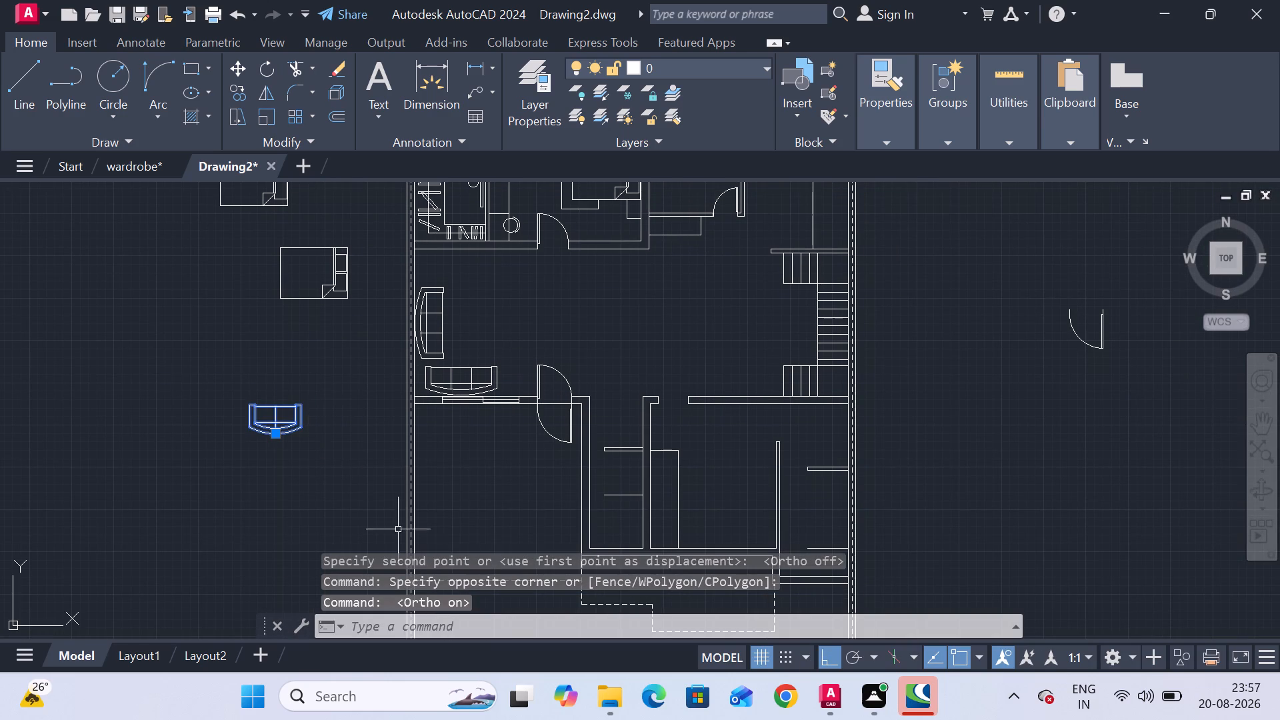
{"action": "right_click", "coordinate": [299, 434]}
{"action": "left_click", "coordinate": [367, 386]}
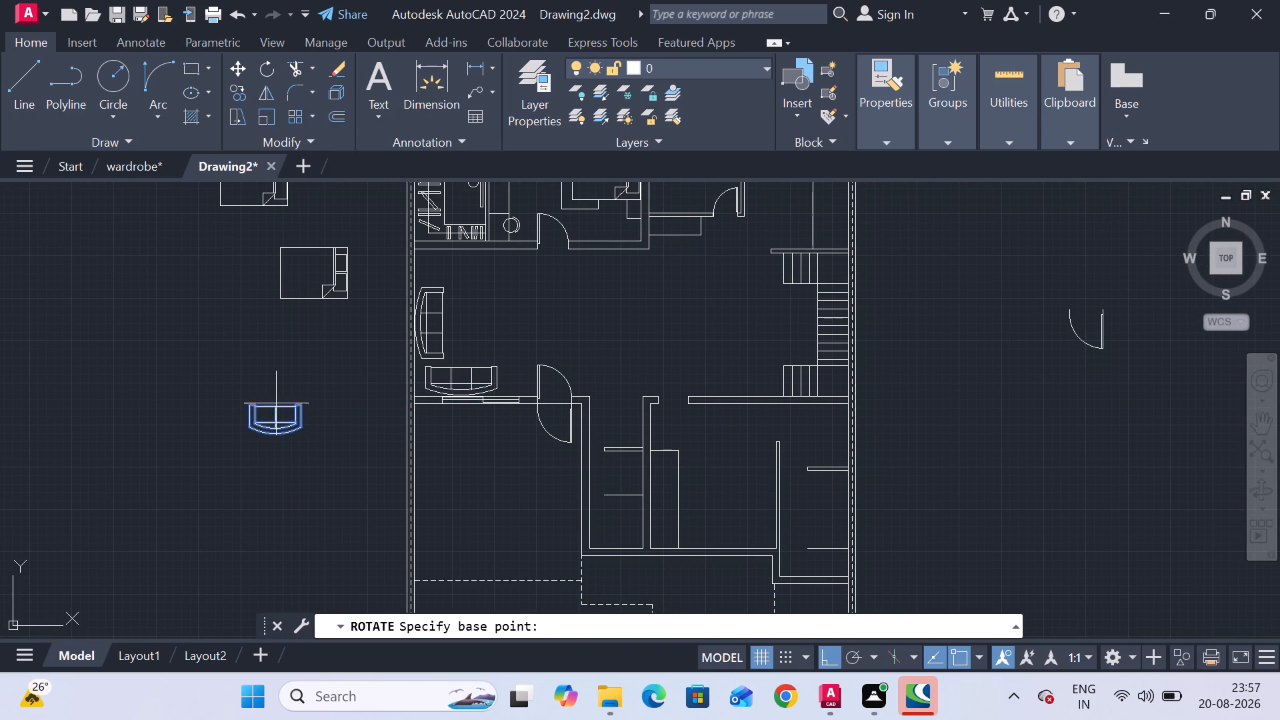
{"action": "left_click", "coordinate": [276, 407]}
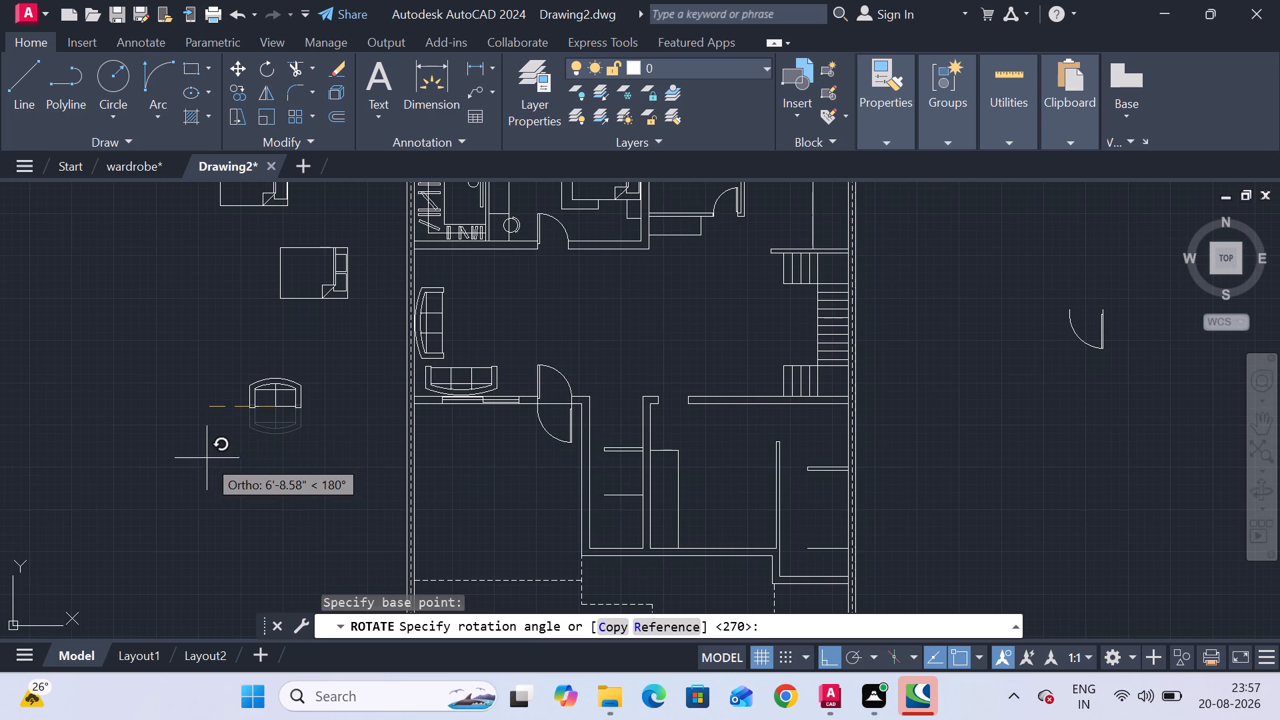
{"action": "left_click", "coordinate": [205, 457]}
Move the two-seat sofa, with Ortho off, into the central room, backing onto the north wall near its west end.
{"action": "left_click", "coordinate": [344, 447]}
{"action": "left_click", "coordinate": [210, 361]}
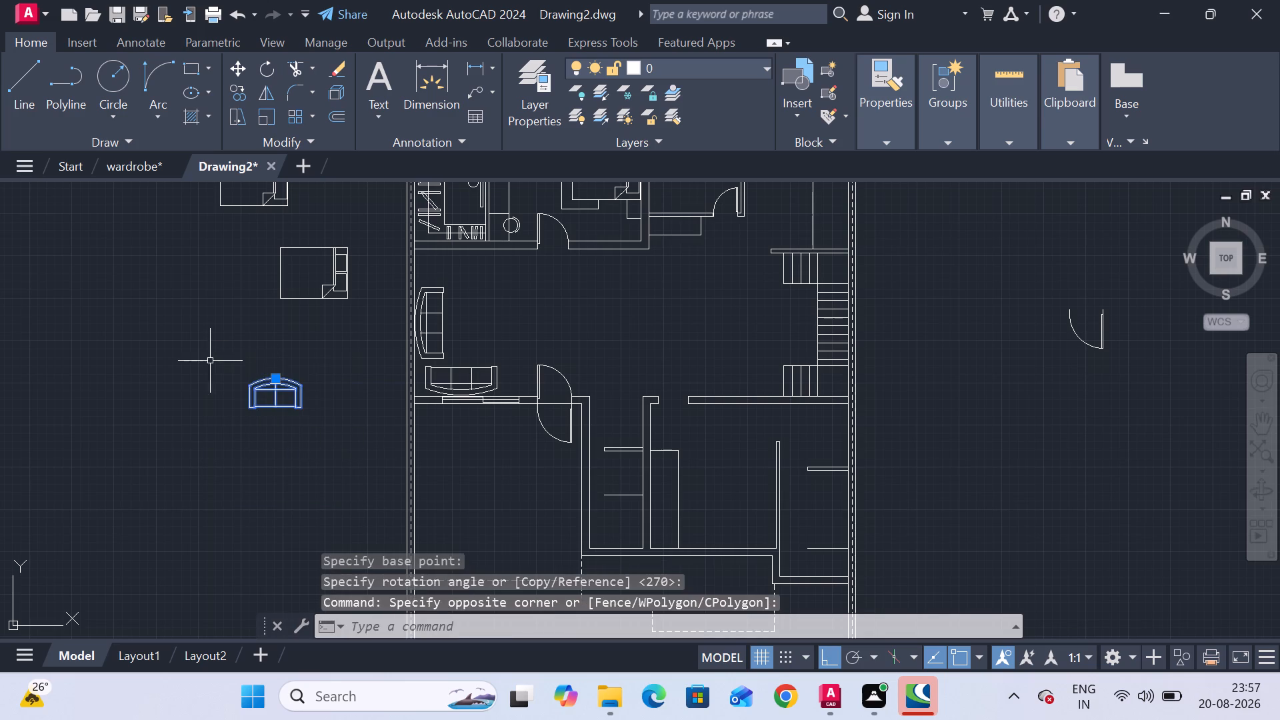
{"action": "right_click", "coordinate": [273, 381]}
{"action": "left_click", "coordinate": [319, 334]}
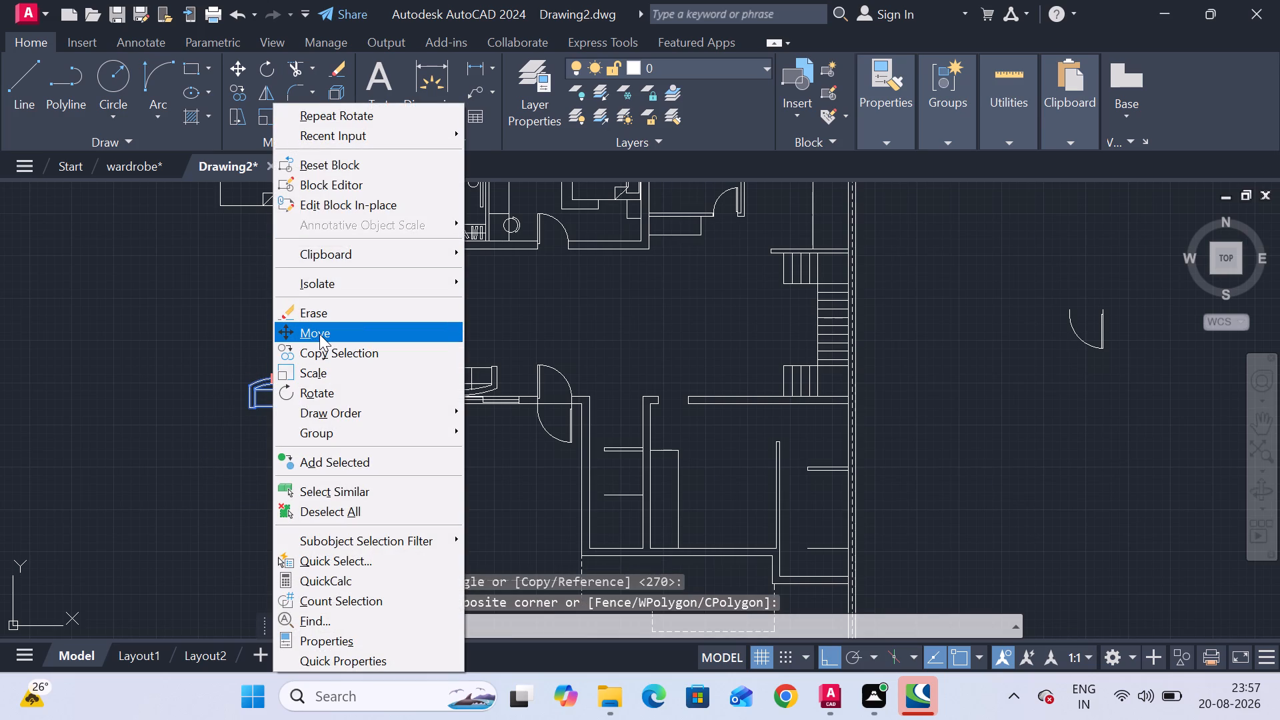
{"action": "left_click", "coordinate": [276, 373]}
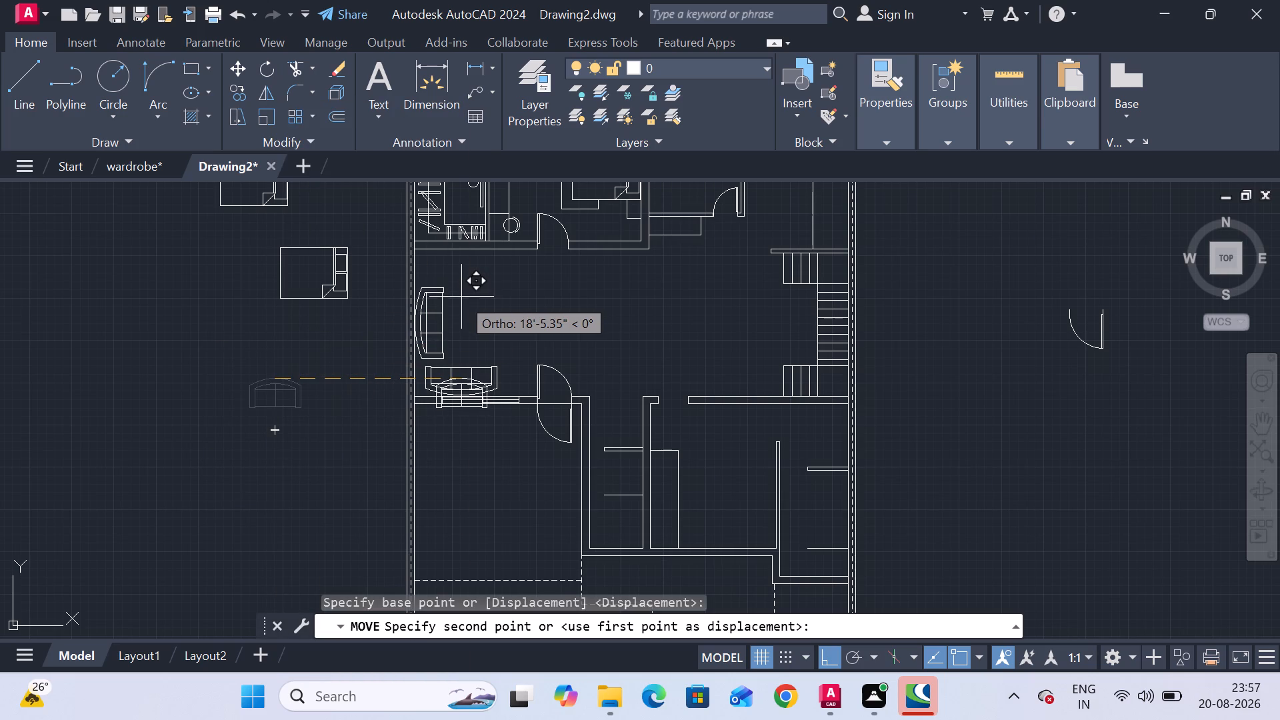
{"action": "key", "text": "F8"}
{"action": "scroll", "coordinate": [491, 281], "scroll_direction": "up", "scroll_amount": 3}
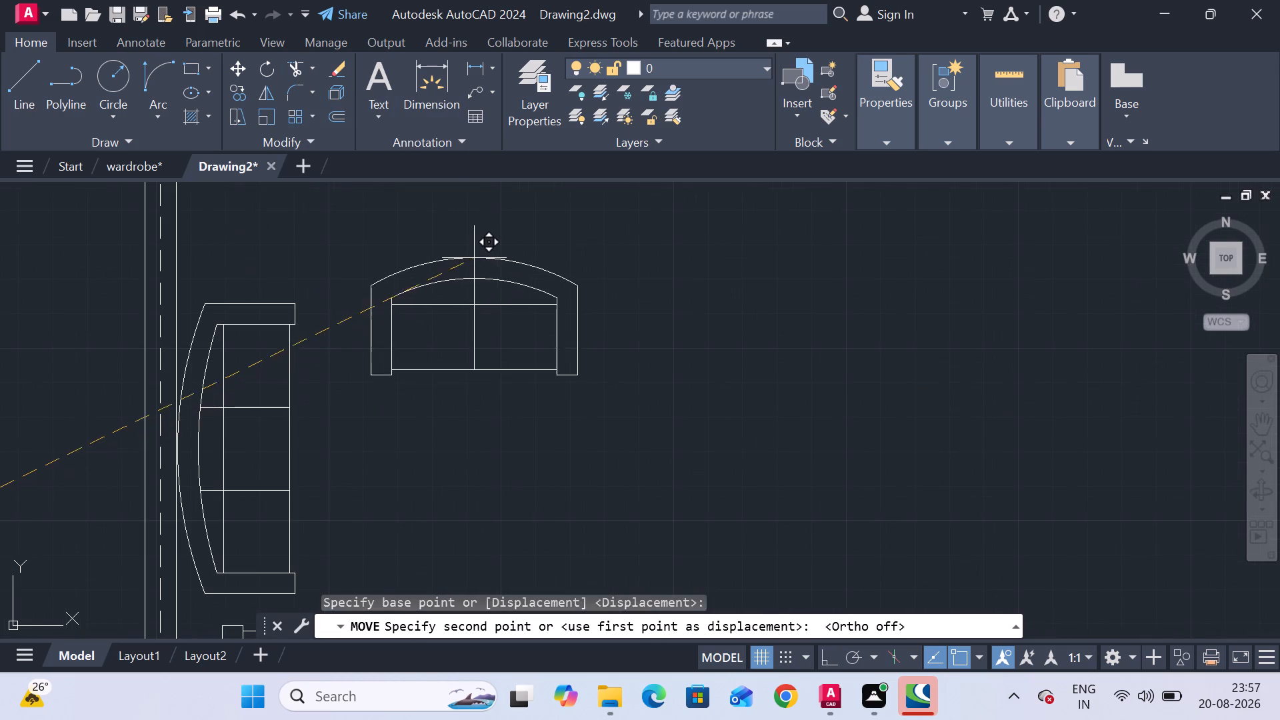
{"action": "scroll", "coordinate": [474, 258], "scroll_direction": "down", "scroll_amount": 2}
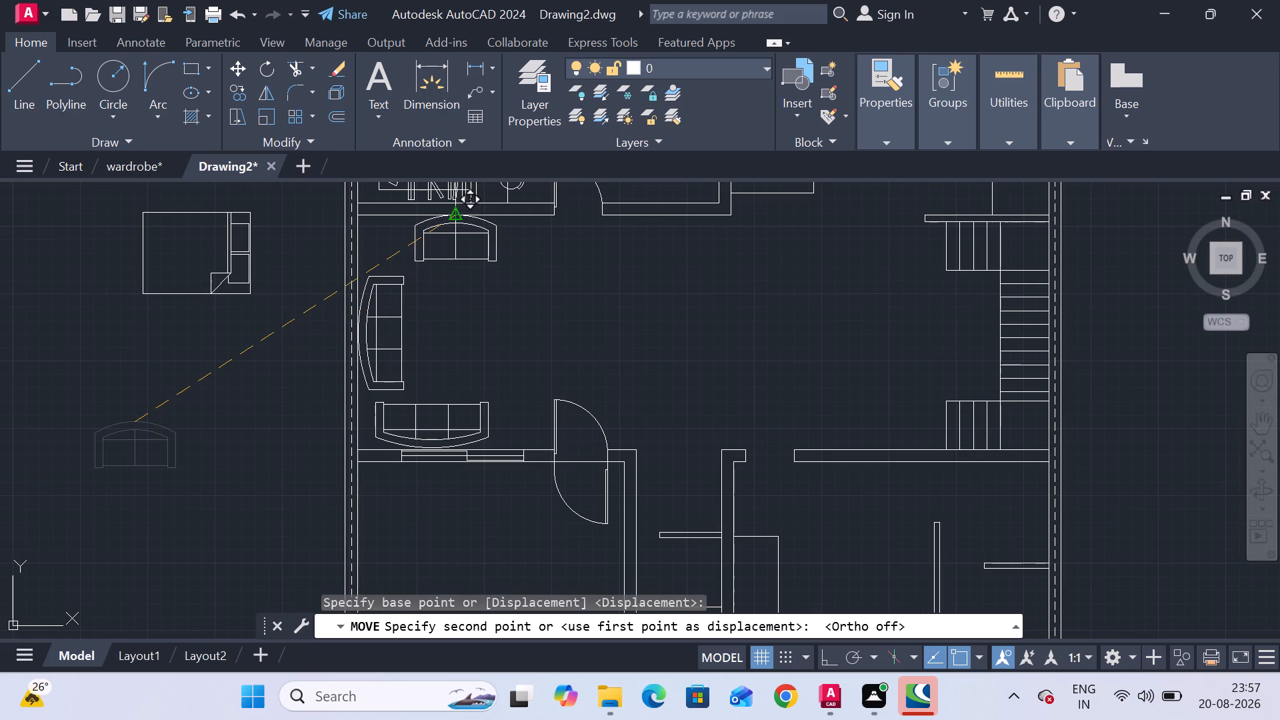
{"action": "left_click", "coordinate": [461, 215]}
Draw a north-south rectangular coffee table in the middle of the seating group, east of the west-wall sofa.
{"action": "scroll", "coordinate": [516, 342], "scroll_direction": "down", "scroll_amount": 1}
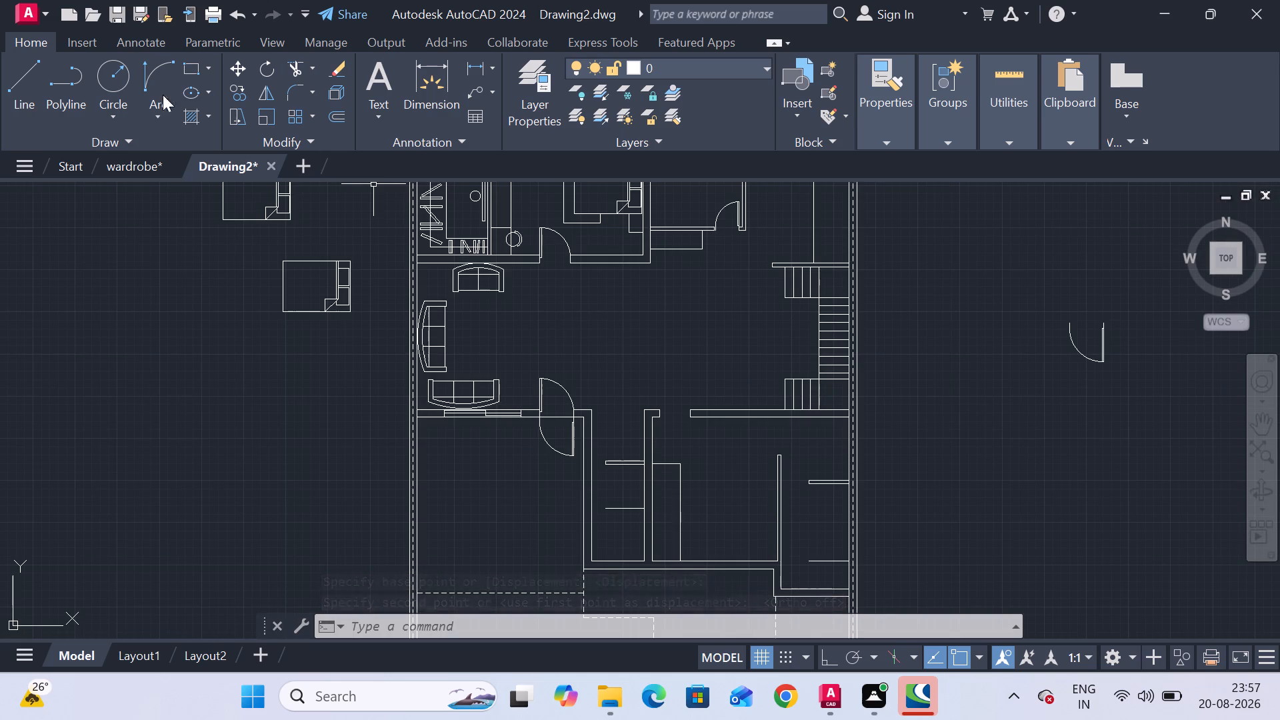
{"action": "left_click", "coordinate": [187, 71]}
{"action": "scroll", "coordinate": [525, 306], "scroll_direction": "up", "scroll_amount": 2}
{"action": "left_click", "coordinate": [392, 329]}
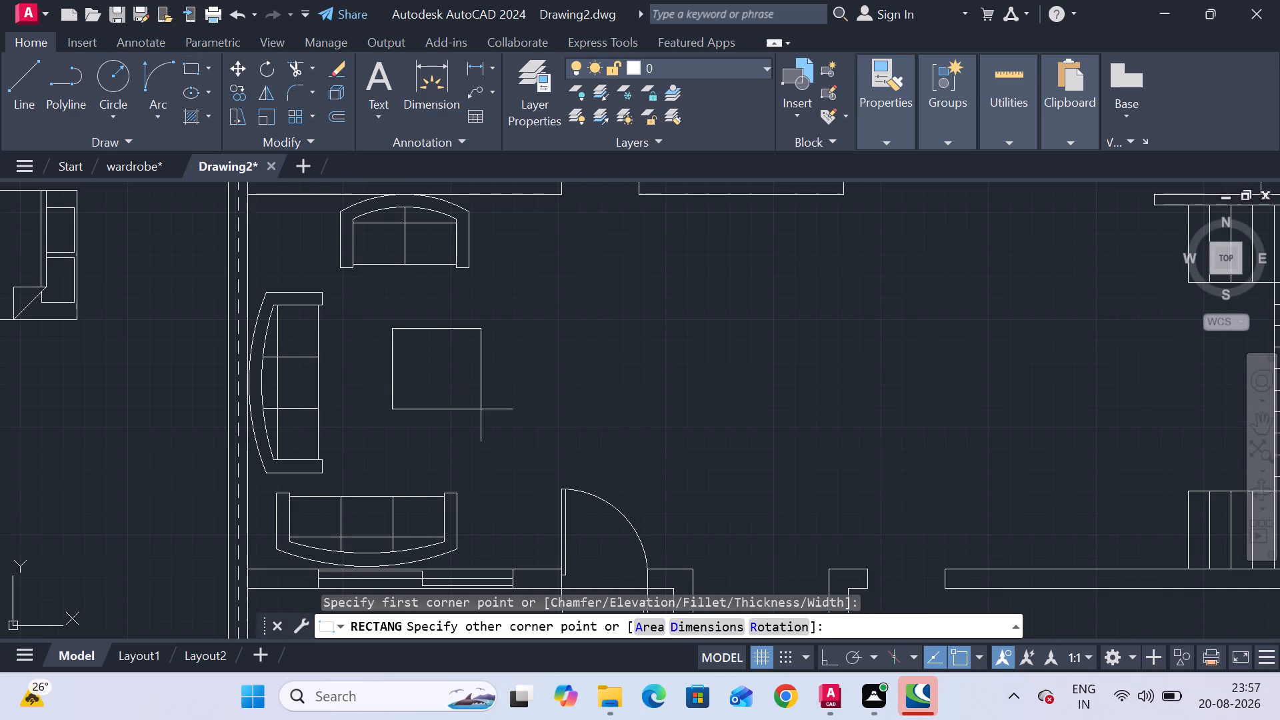
{"action": "left_click", "coordinate": [451, 462]}
{"action": "scroll", "coordinate": [556, 442], "scroll_direction": "down", "scroll_amount": 1}
{"action": "key", "text": "Escape"}
Draw a nearly square side table in the central room's northwest corner, west of the two-seat sofa.
{"action": "middle_click_drag", "start_coordinate": [556, 442], "coordinate": [540, 389]}
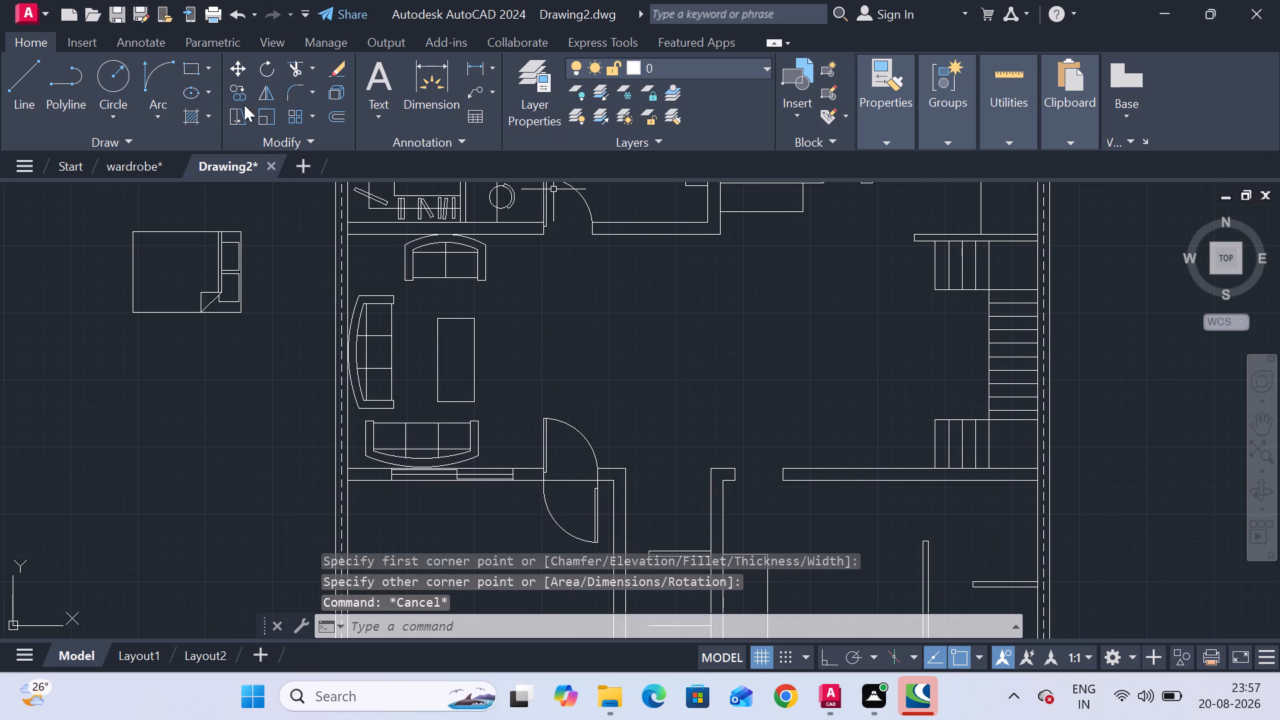
{"action": "left_click", "coordinate": [188, 71]}
{"action": "scroll", "coordinate": [399, 224], "scroll_direction": "up", "scroll_amount": 3}
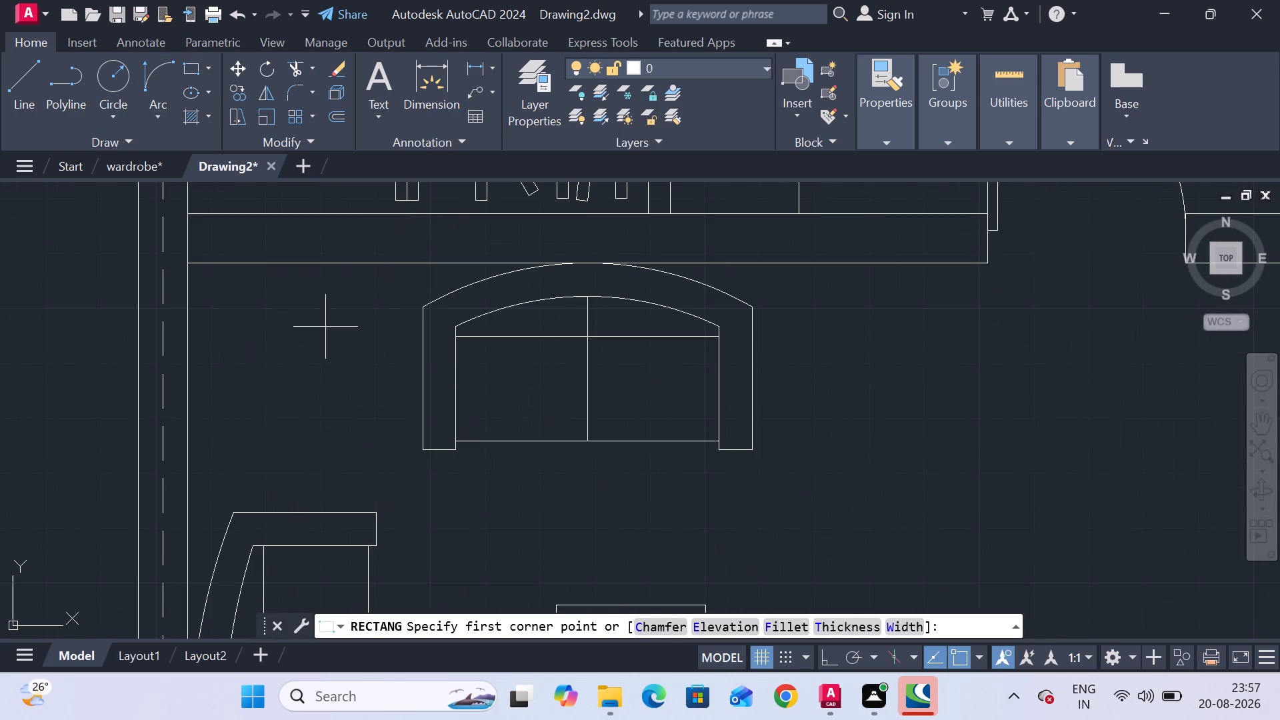
{"action": "left_click", "coordinate": [227, 307]}
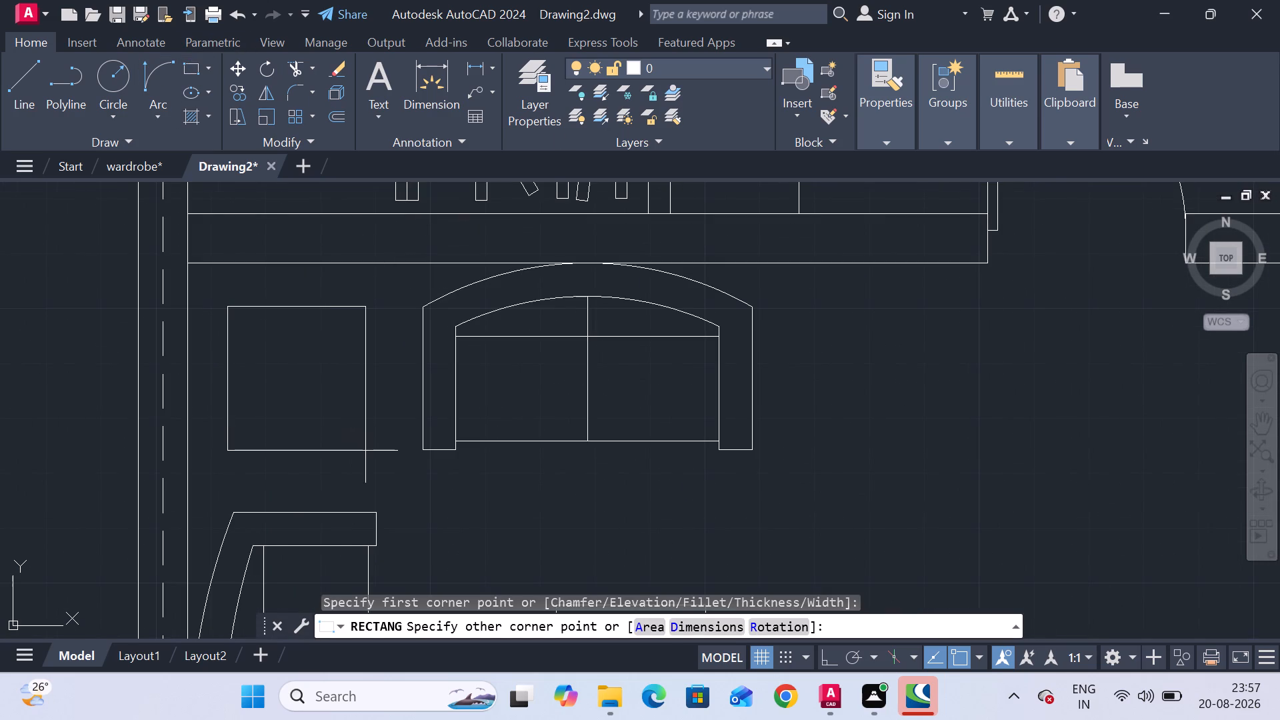
{"action": "left_click", "coordinate": [365, 451]}
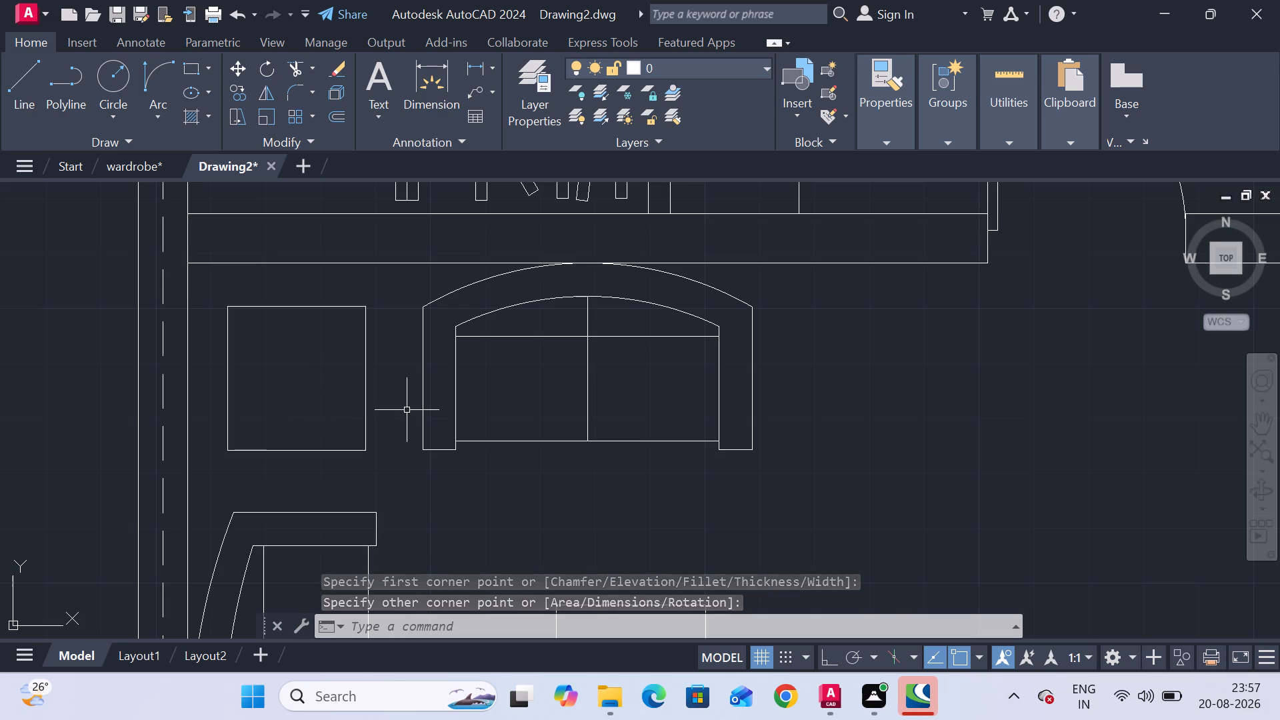
Draw a small, nearly square side table between the south-wall three-seat sofa and the door.
{"action": "scroll", "coordinate": [407, 410], "scroll_direction": "down", "scroll_amount": 3}
{"action": "middle_click_drag", "start_coordinate": [407, 410], "coordinate": [350, 255]}
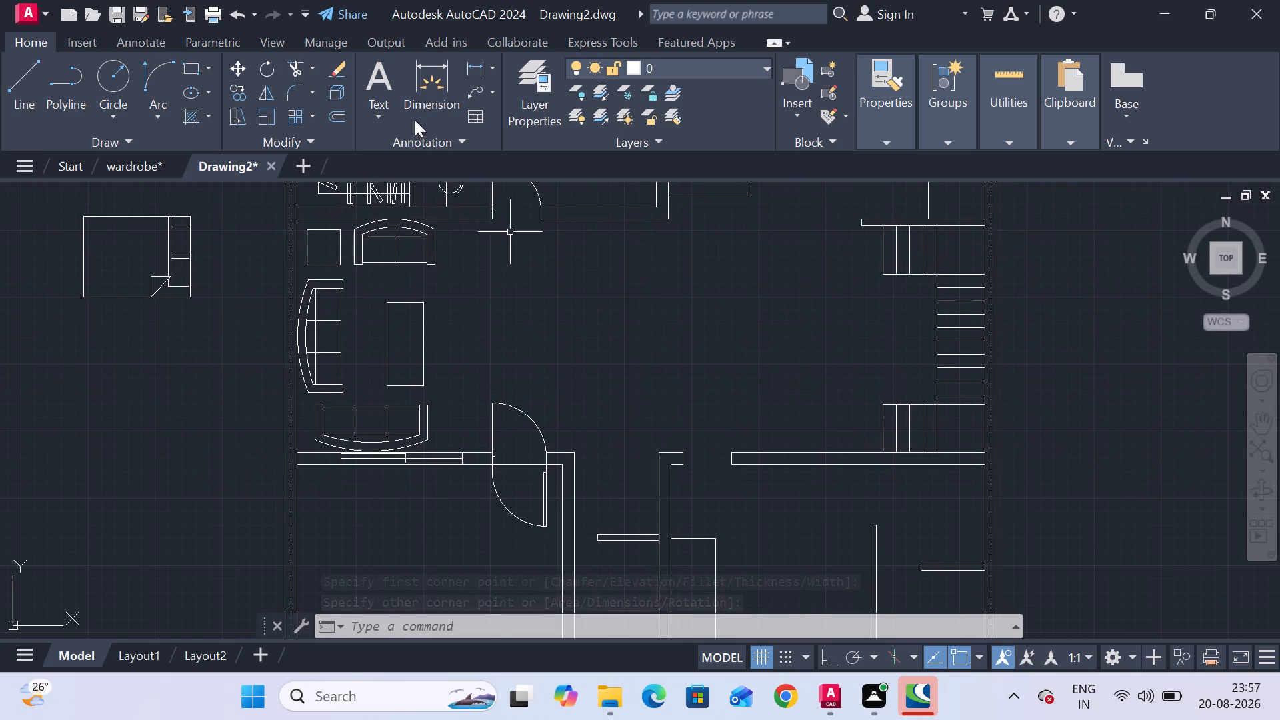
{"action": "left_click", "coordinate": [185, 65]}
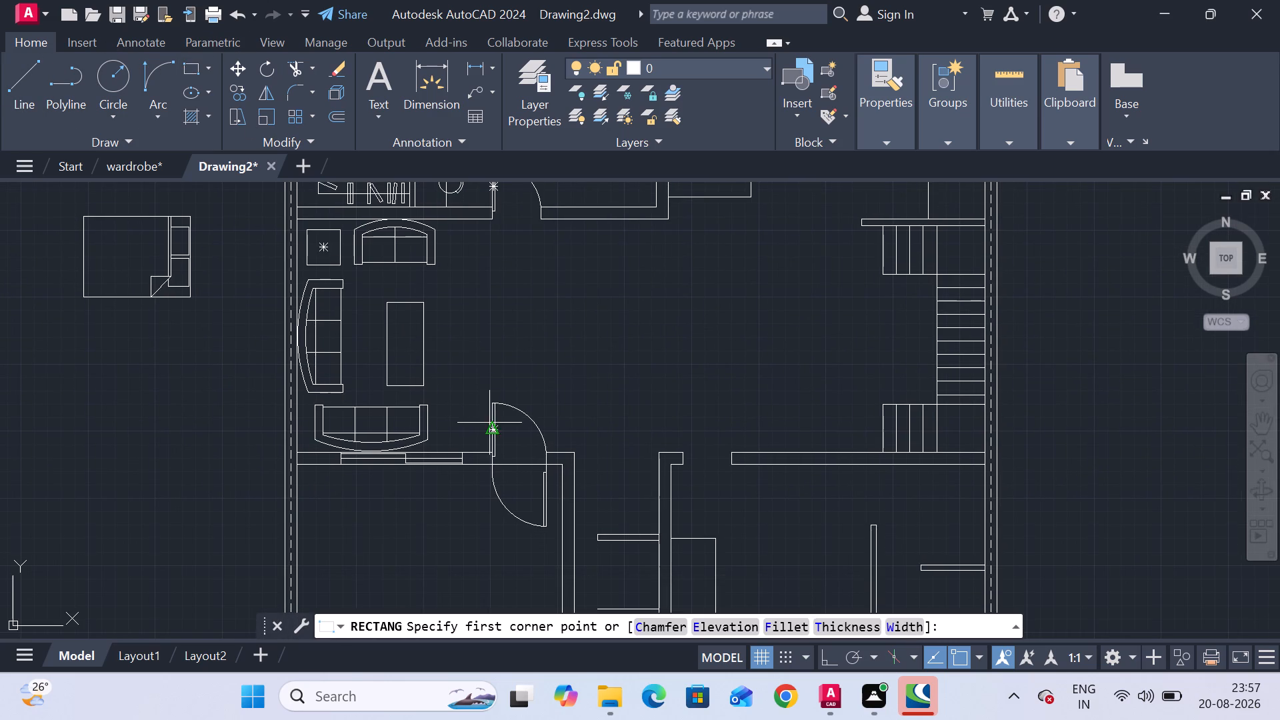
{"action": "scroll", "coordinate": [489, 423], "scroll_direction": "up", "scroll_amount": 2}
{"action": "left_click", "coordinate": [384, 395]}
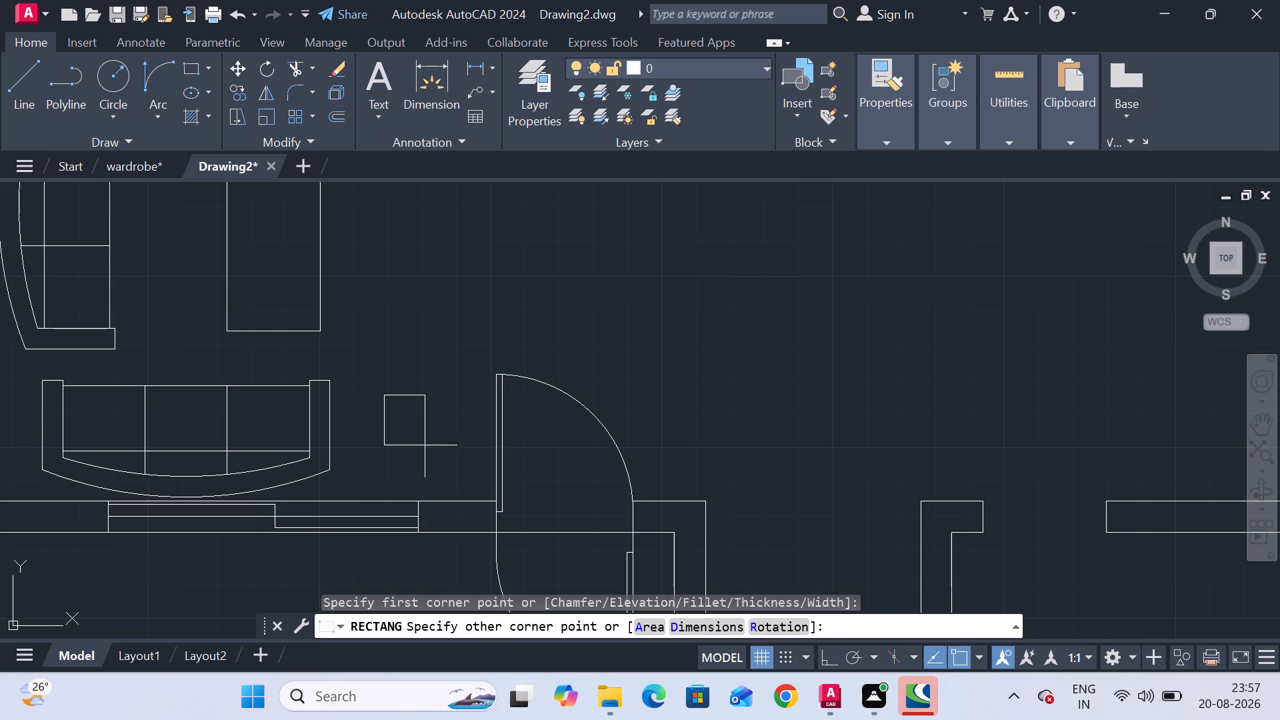
{"action": "left_click", "coordinate": [479, 482]}
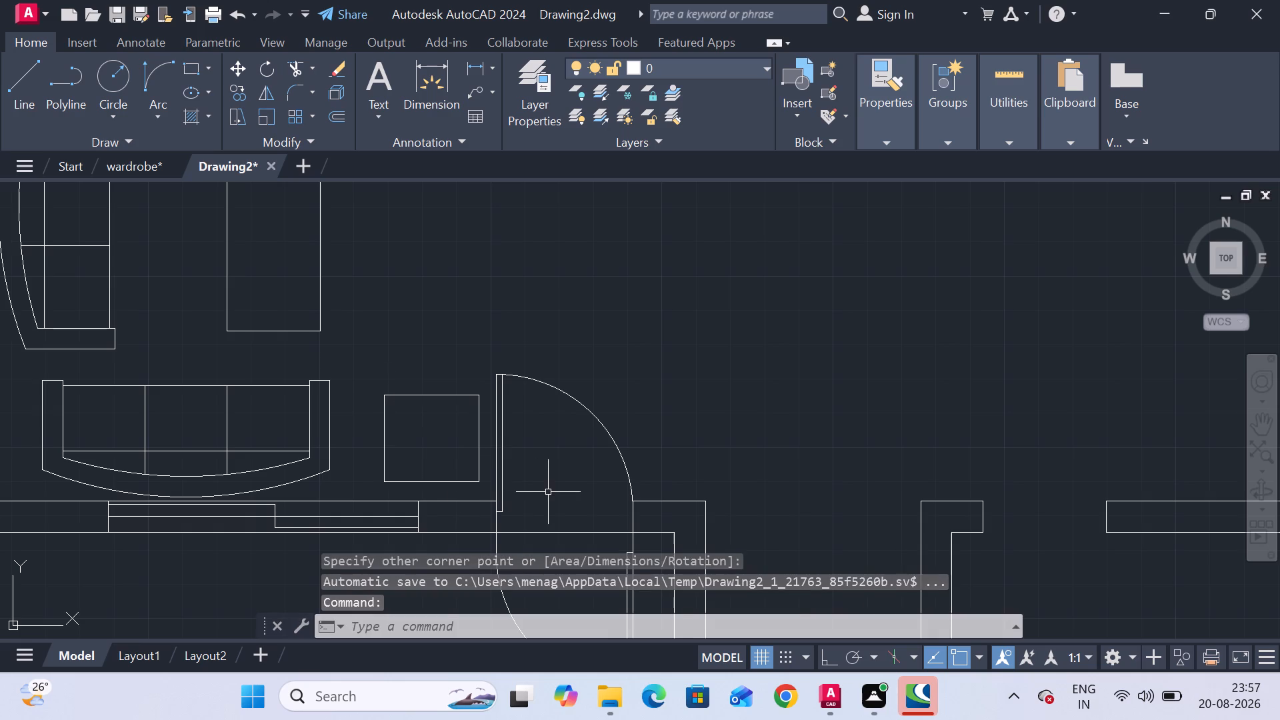
{"action": "key", "text": "Escape"}
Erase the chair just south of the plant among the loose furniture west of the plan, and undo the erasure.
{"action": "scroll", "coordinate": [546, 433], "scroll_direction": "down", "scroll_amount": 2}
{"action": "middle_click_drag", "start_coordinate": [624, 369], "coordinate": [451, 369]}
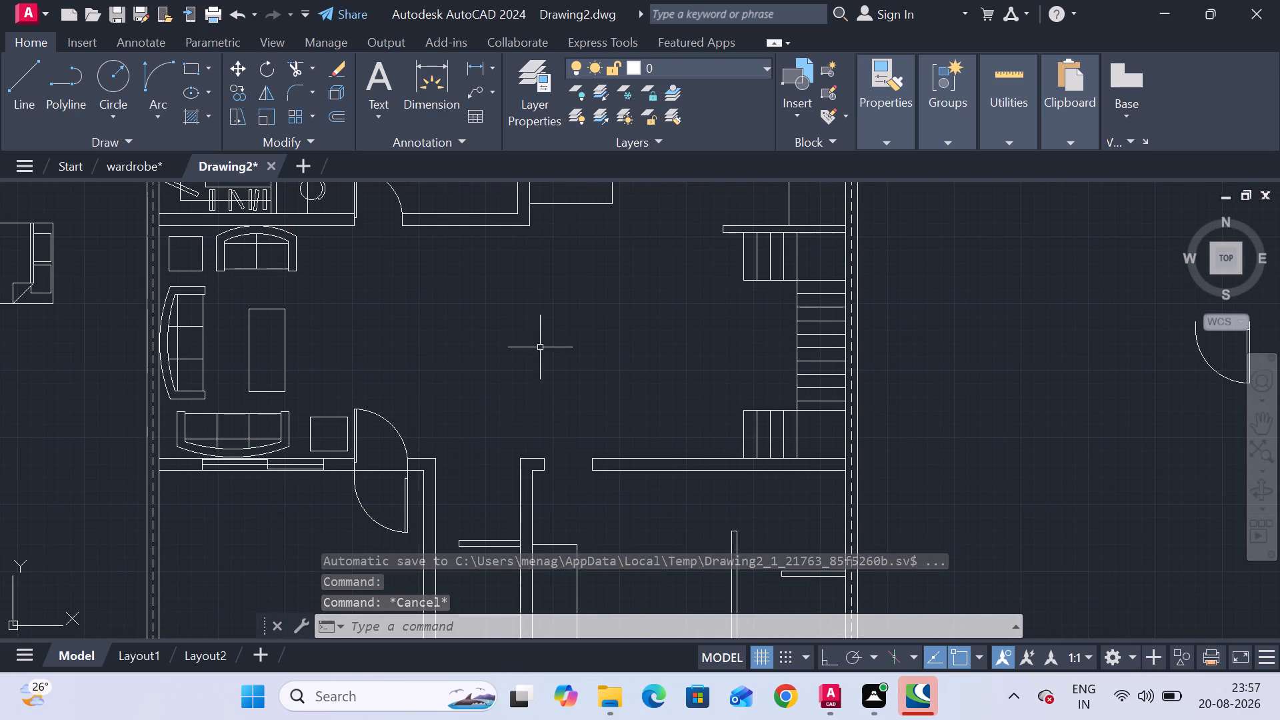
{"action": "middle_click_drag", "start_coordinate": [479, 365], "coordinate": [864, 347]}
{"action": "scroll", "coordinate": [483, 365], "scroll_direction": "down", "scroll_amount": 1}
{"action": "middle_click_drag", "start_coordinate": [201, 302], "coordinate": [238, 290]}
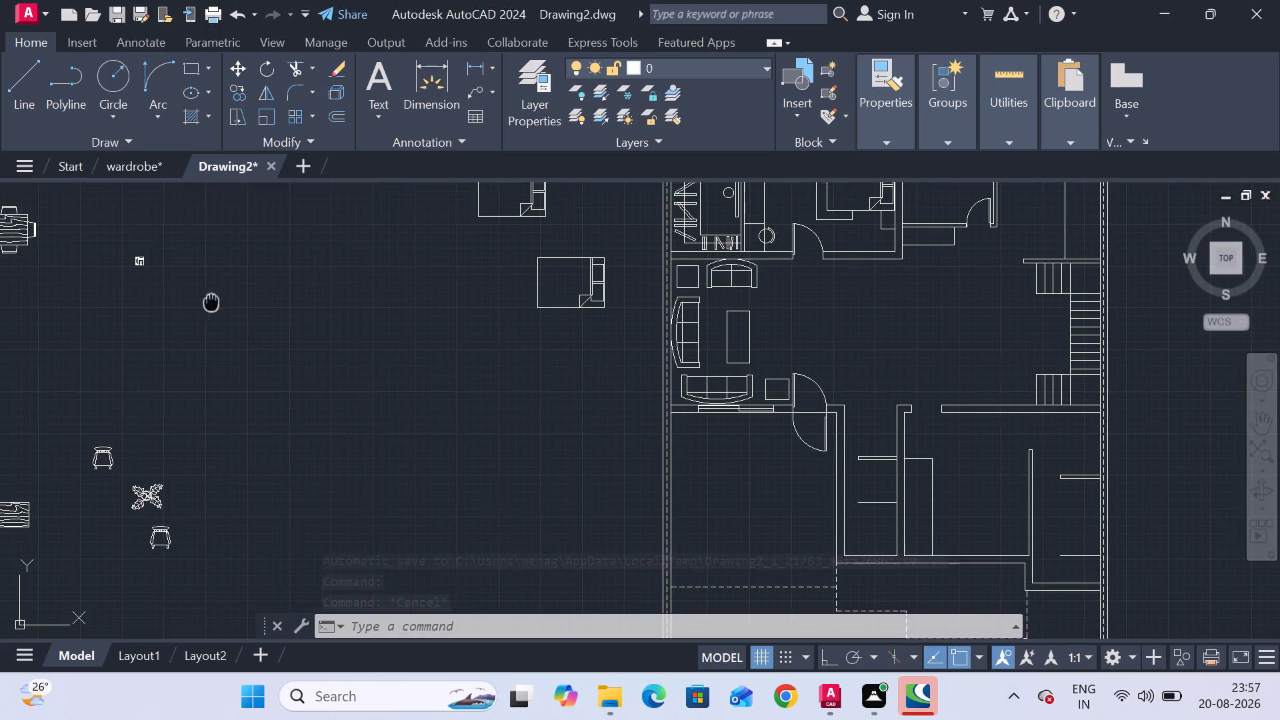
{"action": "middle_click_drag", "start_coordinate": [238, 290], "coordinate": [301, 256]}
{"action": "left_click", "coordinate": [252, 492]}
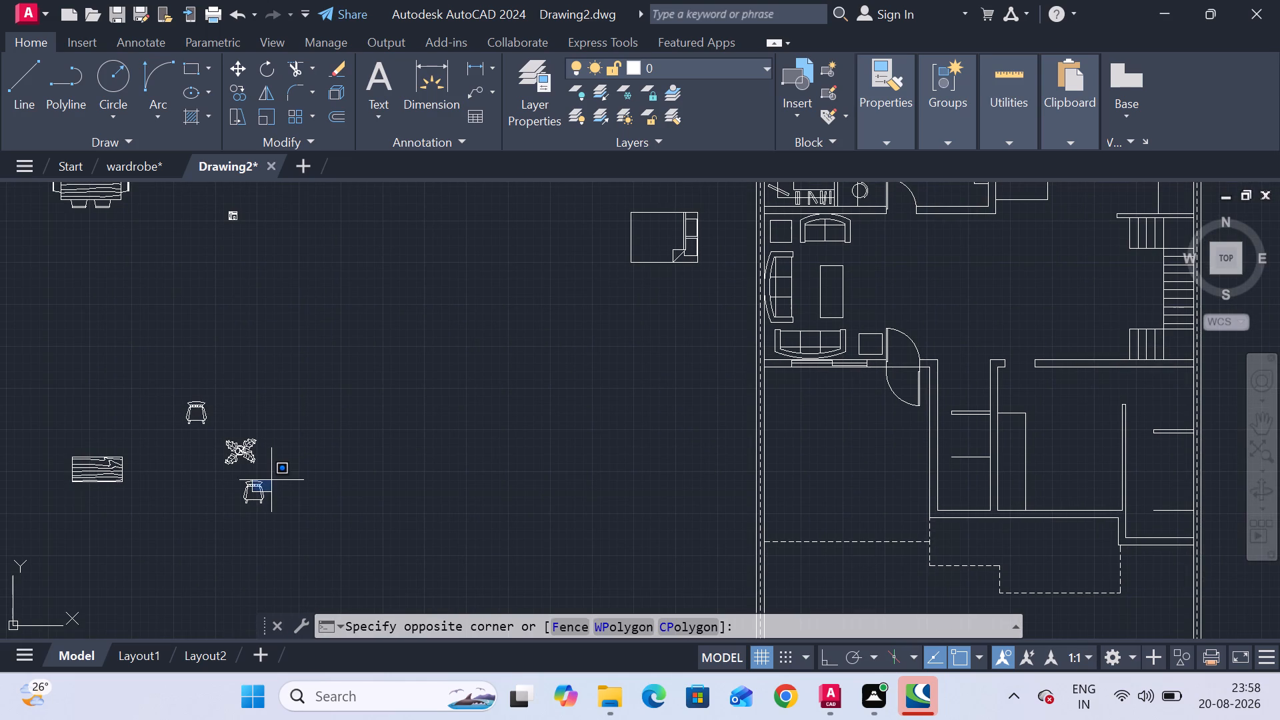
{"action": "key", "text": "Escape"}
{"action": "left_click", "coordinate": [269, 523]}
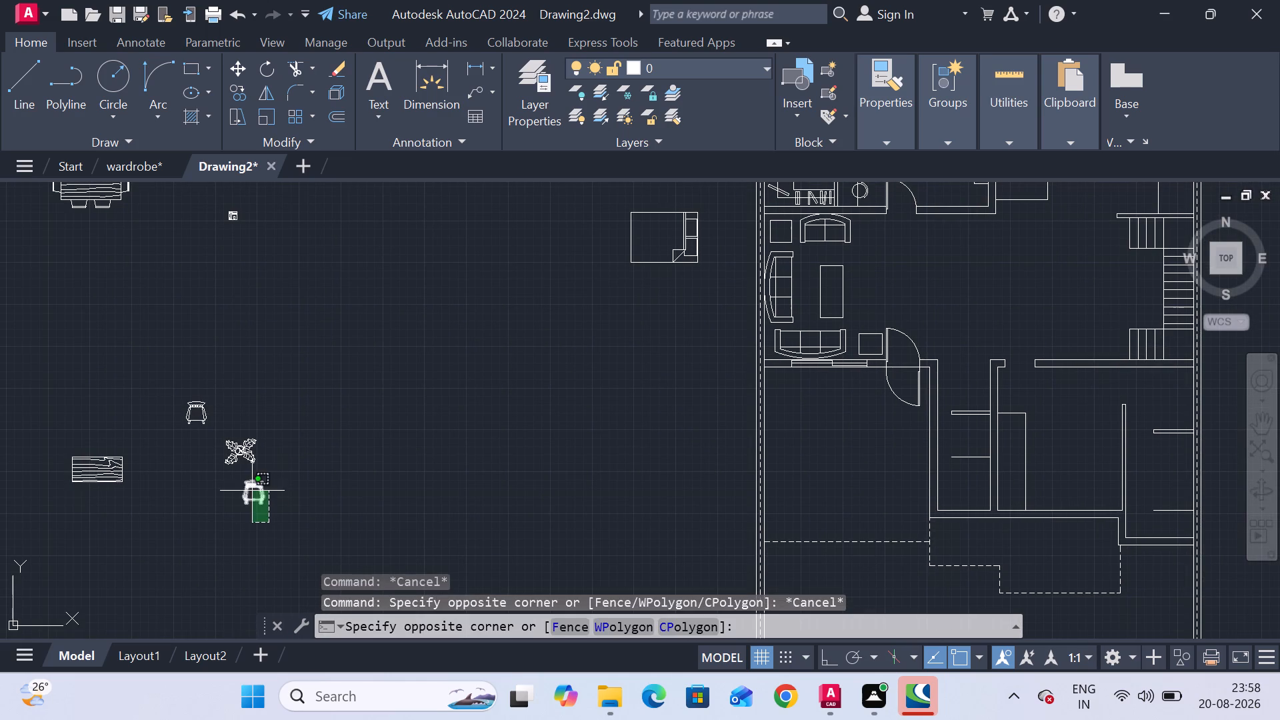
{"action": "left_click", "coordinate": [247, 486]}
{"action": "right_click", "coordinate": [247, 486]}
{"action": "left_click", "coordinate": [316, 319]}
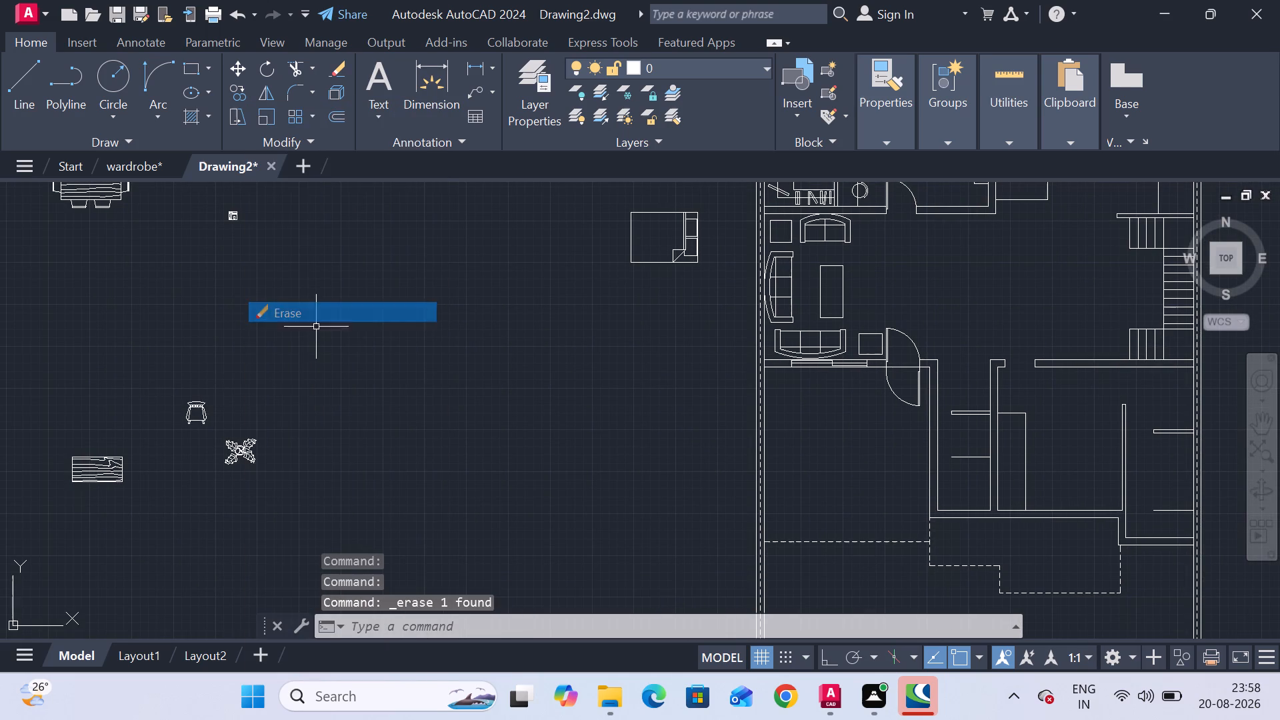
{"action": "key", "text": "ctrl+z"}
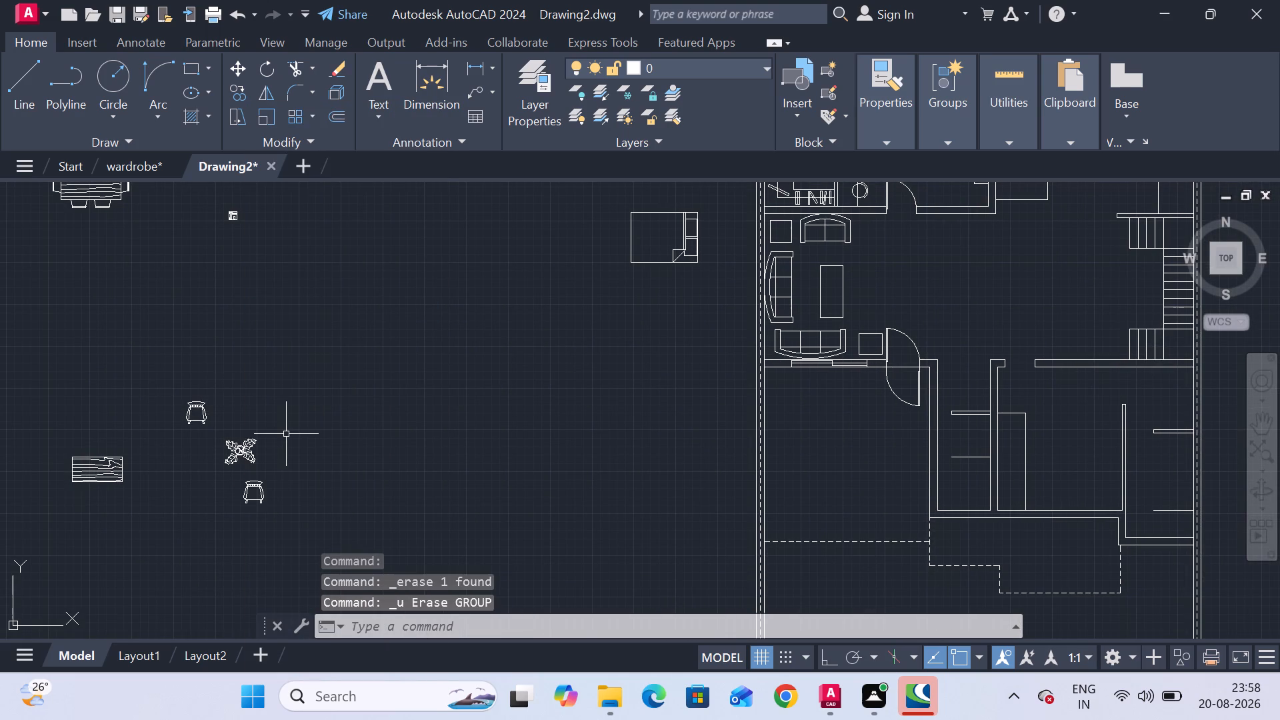
Move the loose chair just south of the plant into the central room, east of the coffee table.
{"action": "left_click", "coordinate": [275, 517]}
{"action": "left_click", "coordinate": [236, 483]}
{"action": "right_click", "coordinate": [265, 493]}
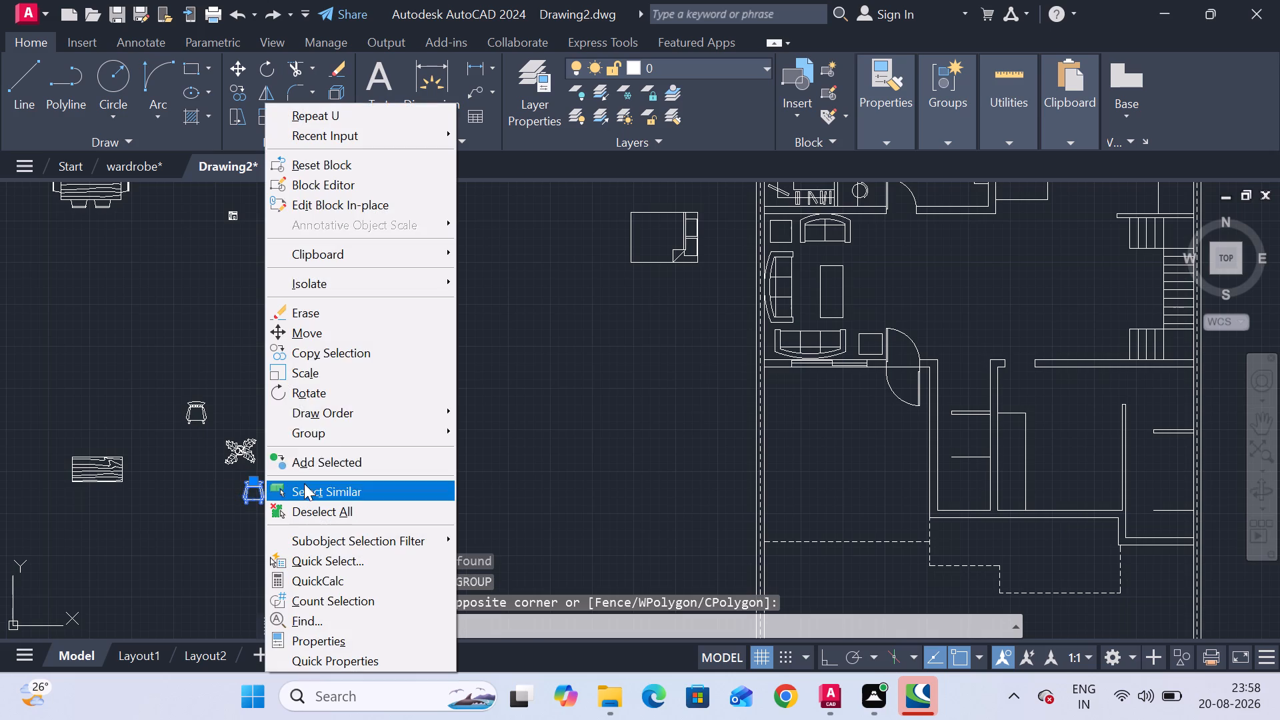
{"action": "left_click", "coordinate": [355, 333]}
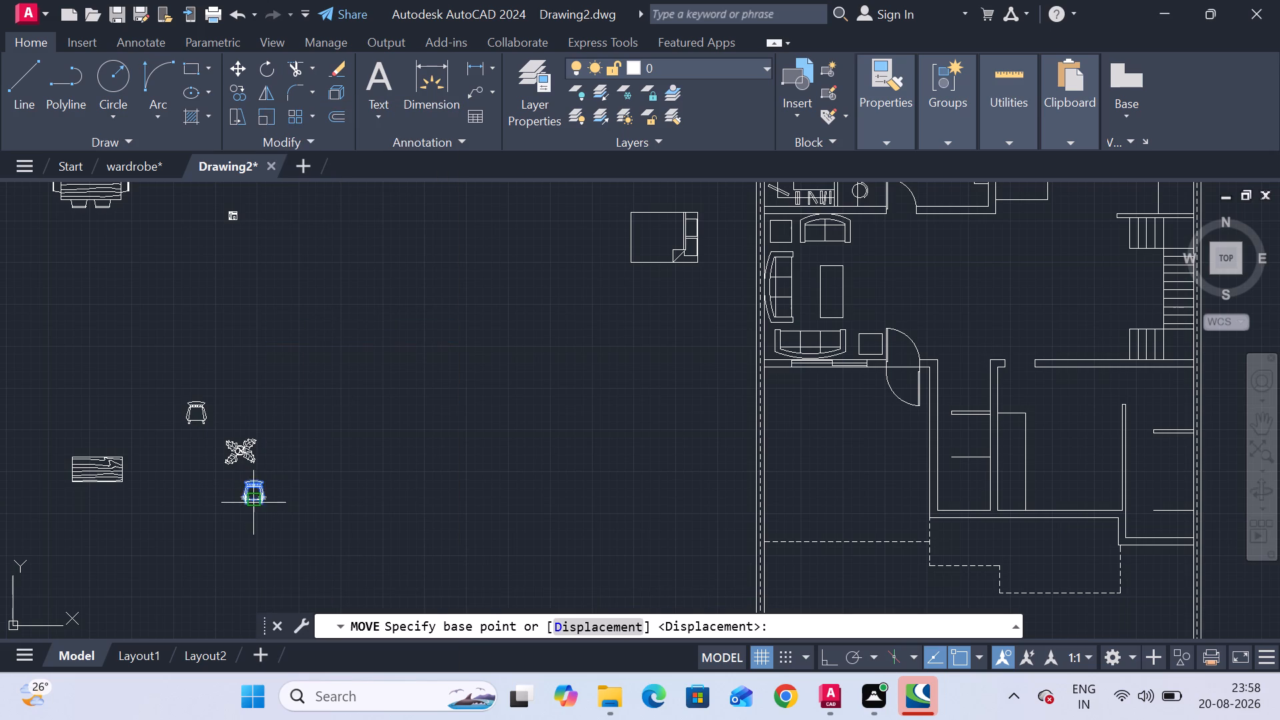
{"action": "left_click_drag", "start_coordinate": [253, 501], "coordinate": [259, 497]}
{"action": "scroll", "coordinate": [678, 376], "scroll_direction": "up", "scroll_amount": 2}
{"action": "middle_click_drag", "start_coordinate": [678, 376], "coordinate": [233, 521]}
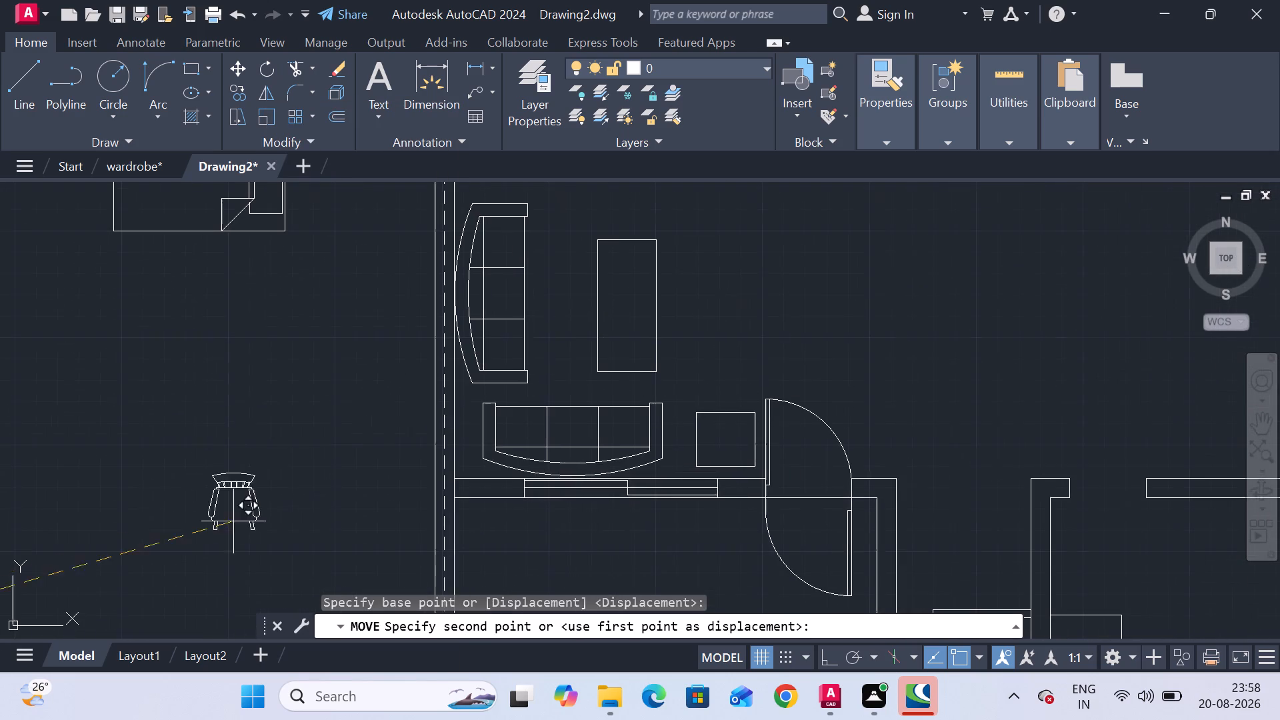
{"action": "scroll", "coordinate": [777, 313], "scroll_direction": "up", "scroll_amount": 1}
{"action": "scroll", "coordinate": [777, 313], "scroll_direction": "down", "scroll_amount": 1}
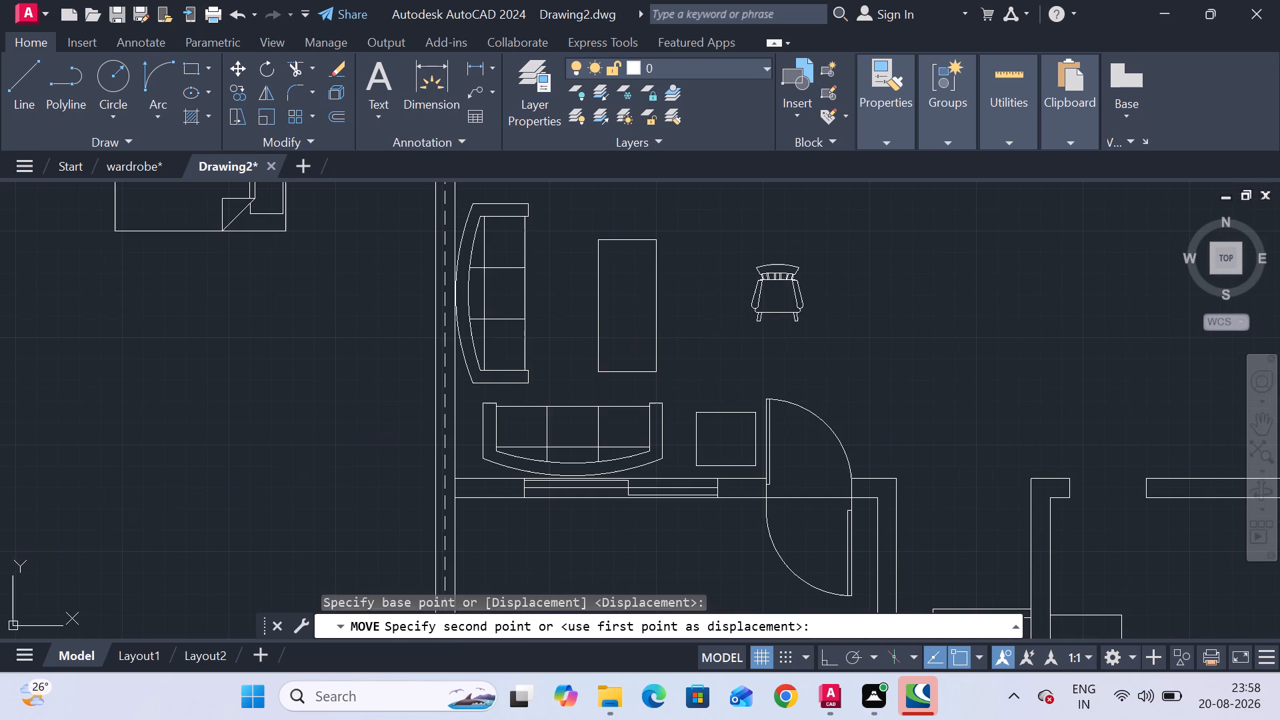
{"action": "left_click", "coordinate": [777, 313]}
Rotate the chair east of the coffee table by 270° so that it faces west toward the table.
{"action": "left_click", "coordinate": [845, 343]}
{"action": "left_click", "coordinate": [727, 247]}
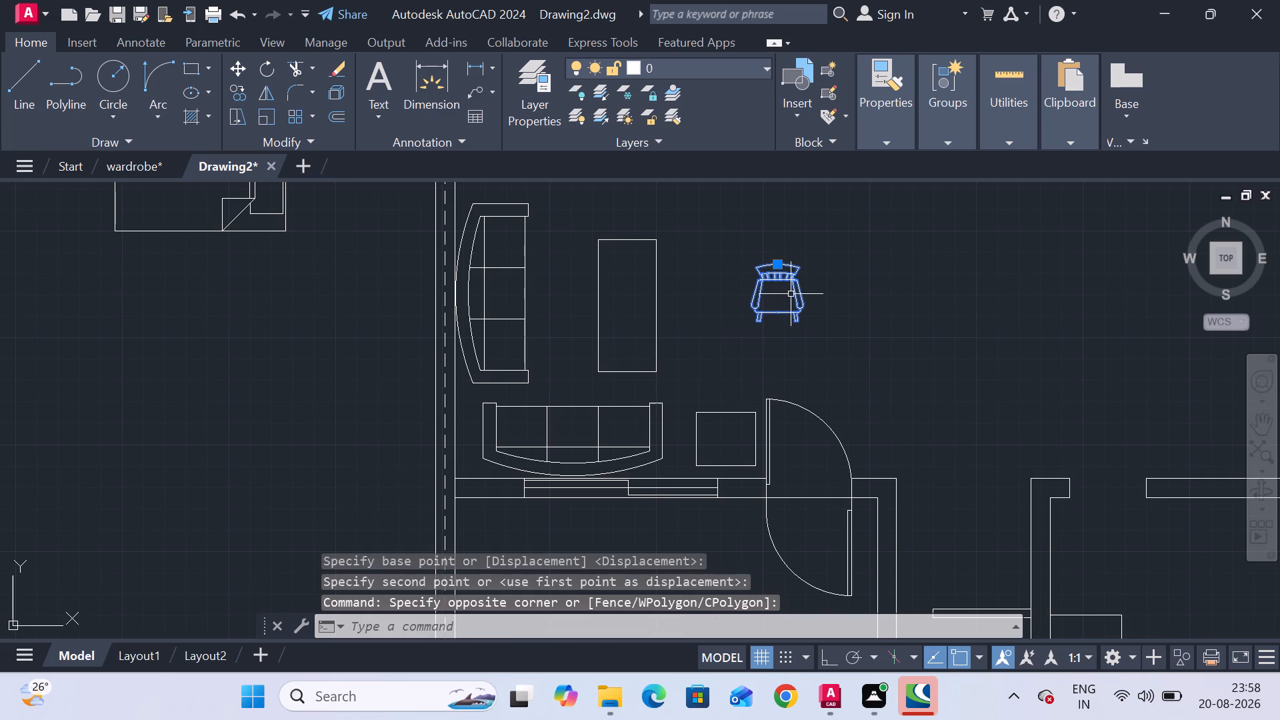
{"action": "left_click", "coordinate": [830, 656]}
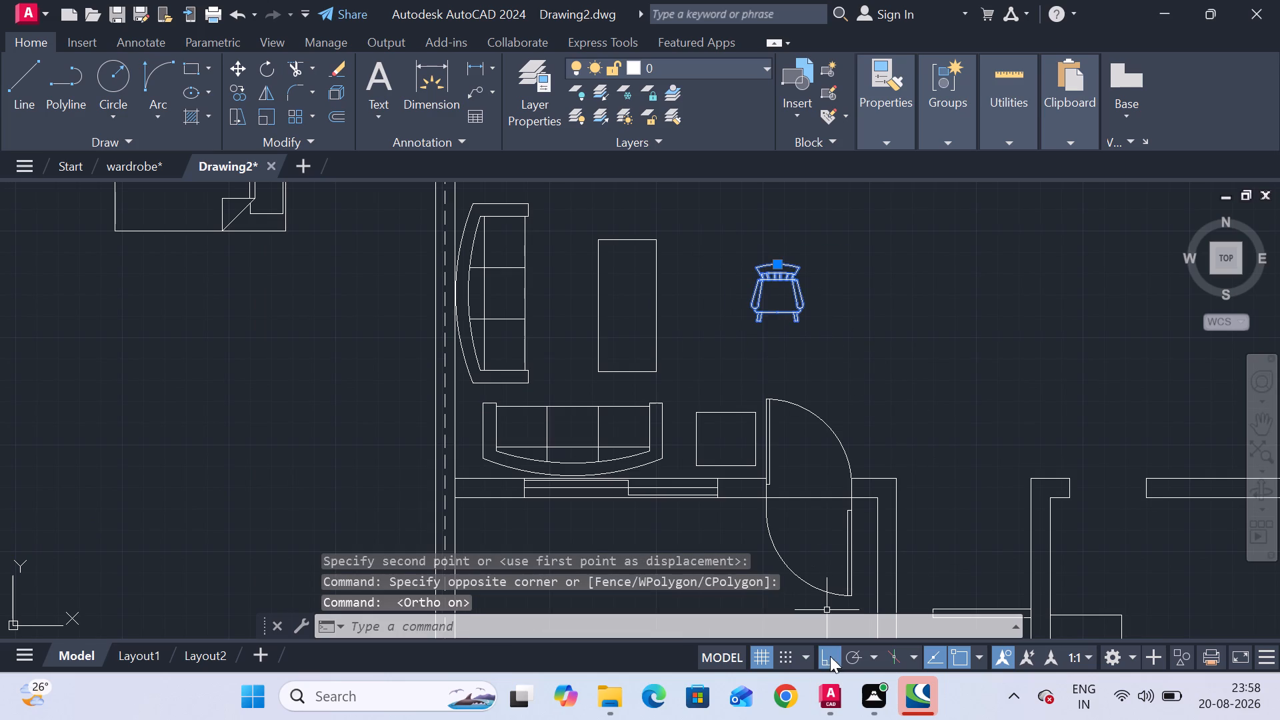
{"action": "right_click", "coordinate": [776, 278]}
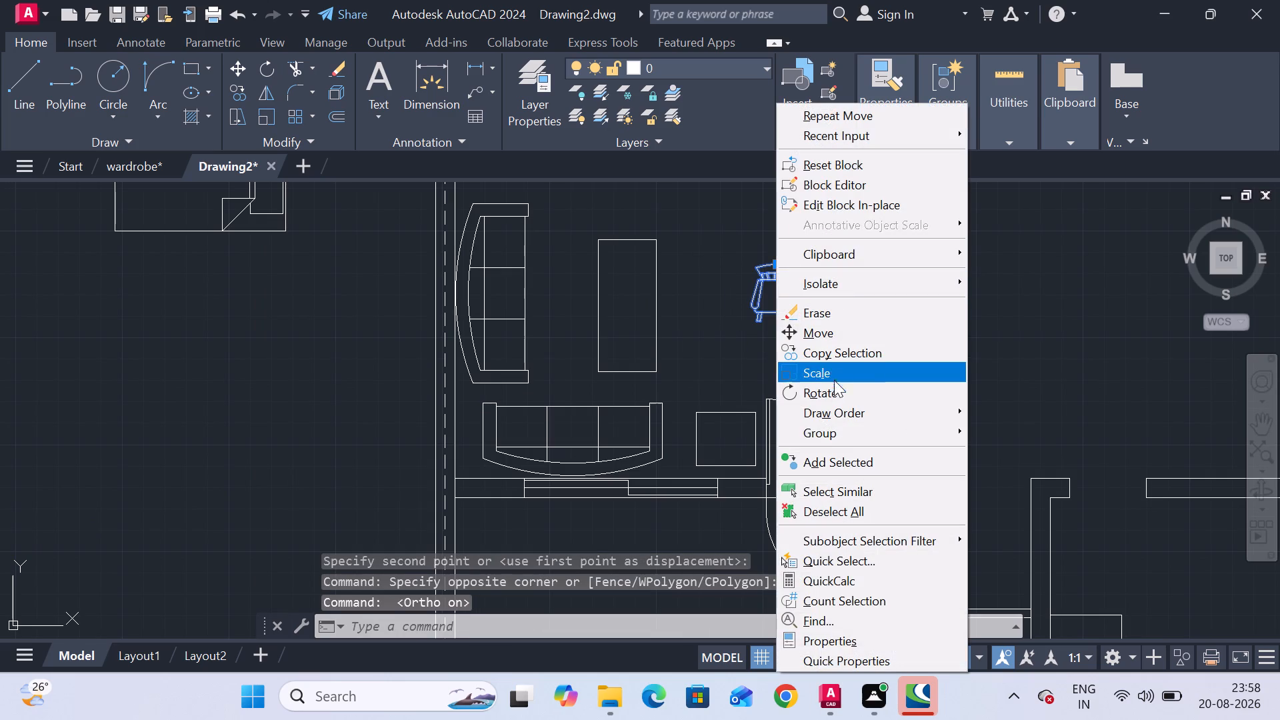
{"action": "left_click", "coordinate": [834, 393]}
{"action": "left_click", "coordinate": [779, 264]}
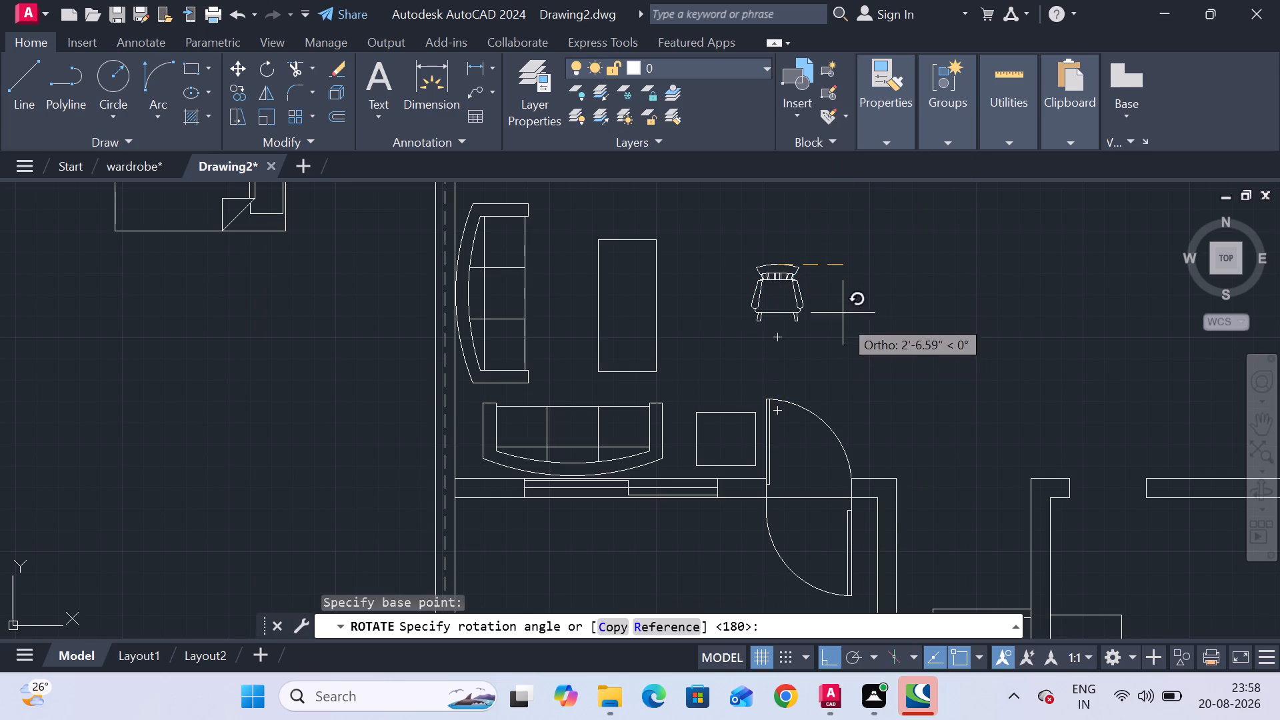
{"action": "left_click", "coordinate": [800, 361]}
Move the rotated chair slightly southwest, closer to the coffee table and level with its middle.
{"action": "scroll", "coordinate": [731, 340], "scroll_direction": "down", "scroll_amount": 1}
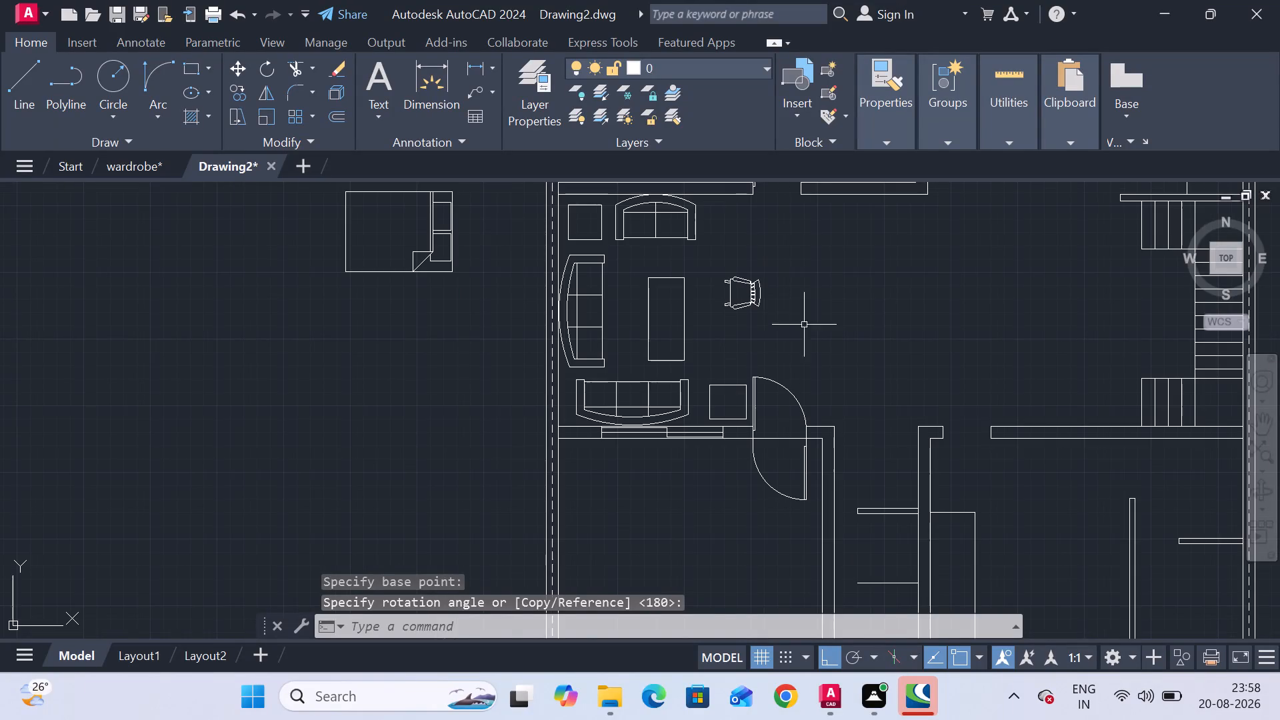
{"action": "left_click", "coordinate": [804, 325]}
{"action": "left_click", "coordinate": [717, 269]}
{"action": "right_click", "coordinate": [732, 286]}
{"action": "left_click", "coordinate": [783, 325]}
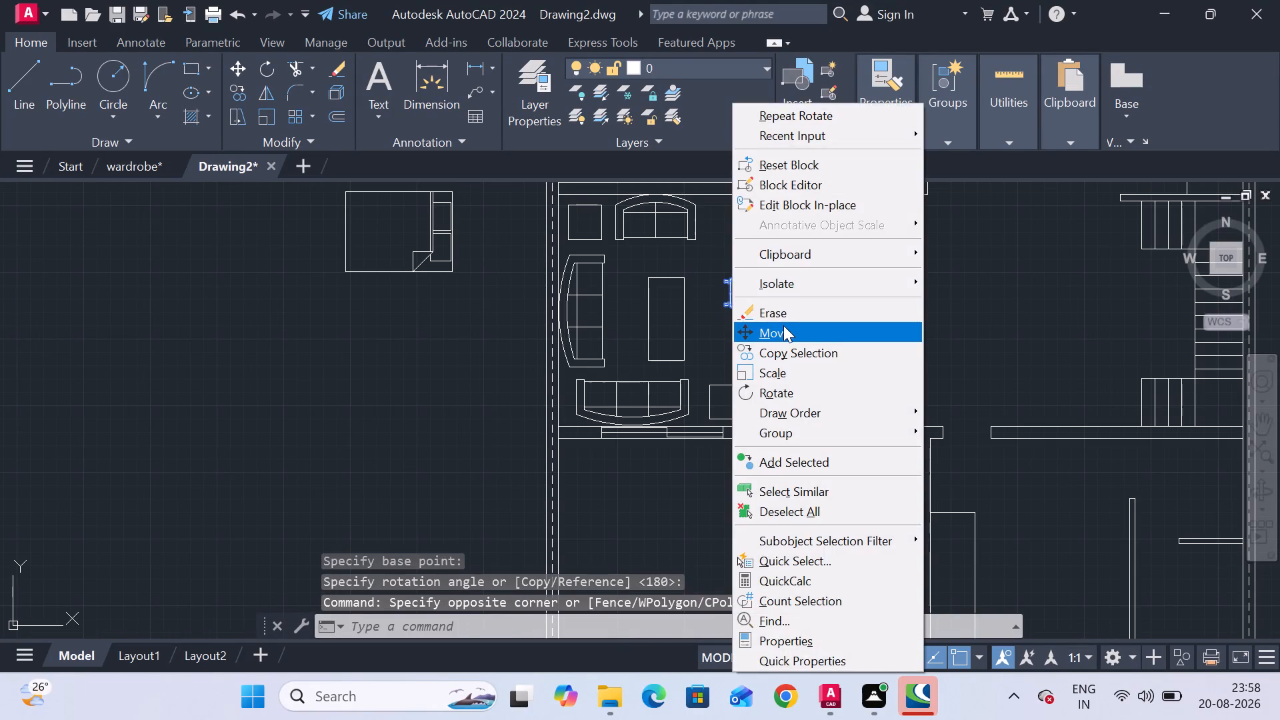
{"action": "left_click", "coordinate": [765, 298]}
{"action": "scroll", "coordinate": [739, 319], "scroll_direction": "up", "scroll_amount": 2}
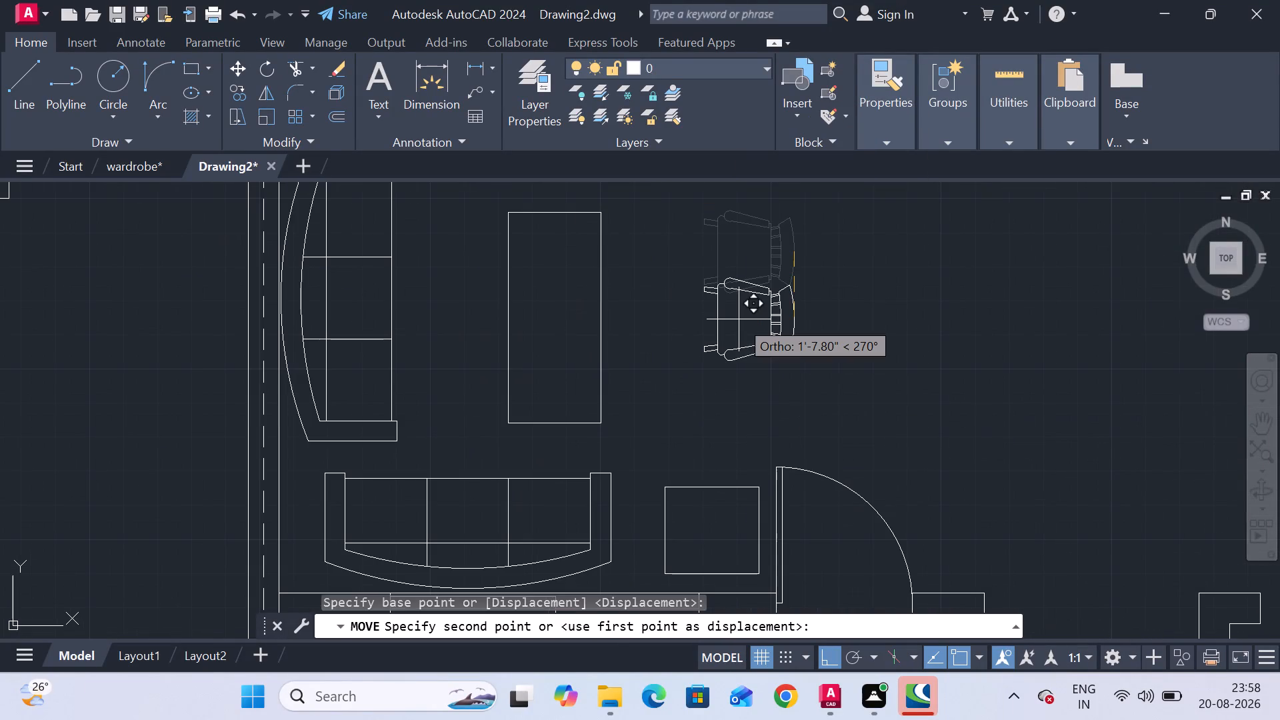
{"action": "key", "text": "F8"}
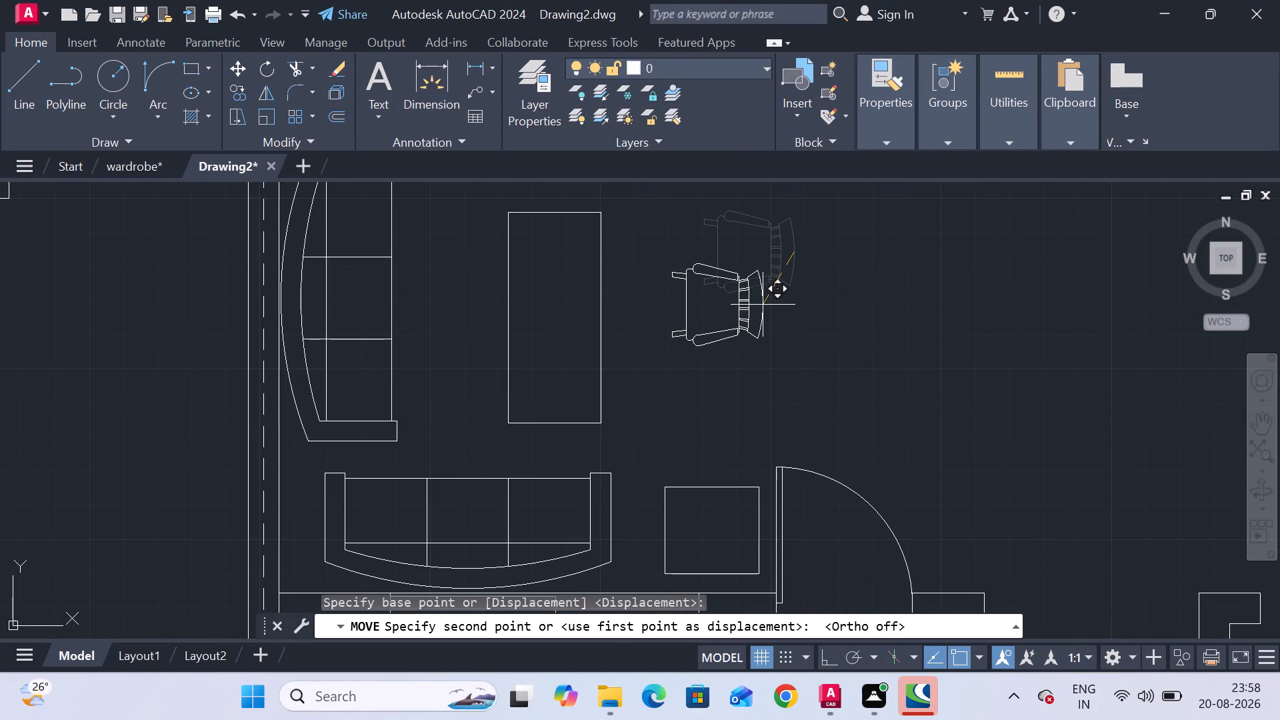
{"action": "left_click", "coordinate": [763, 305]}
Move the loose six-seat dining table set into the central room, just west of the staircase.
{"action": "scroll", "coordinate": [847, 386], "scroll_direction": "down", "scroll_amount": 3}
{"action": "middle_click_drag", "start_coordinate": [889, 388], "coordinate": [695, 342]}
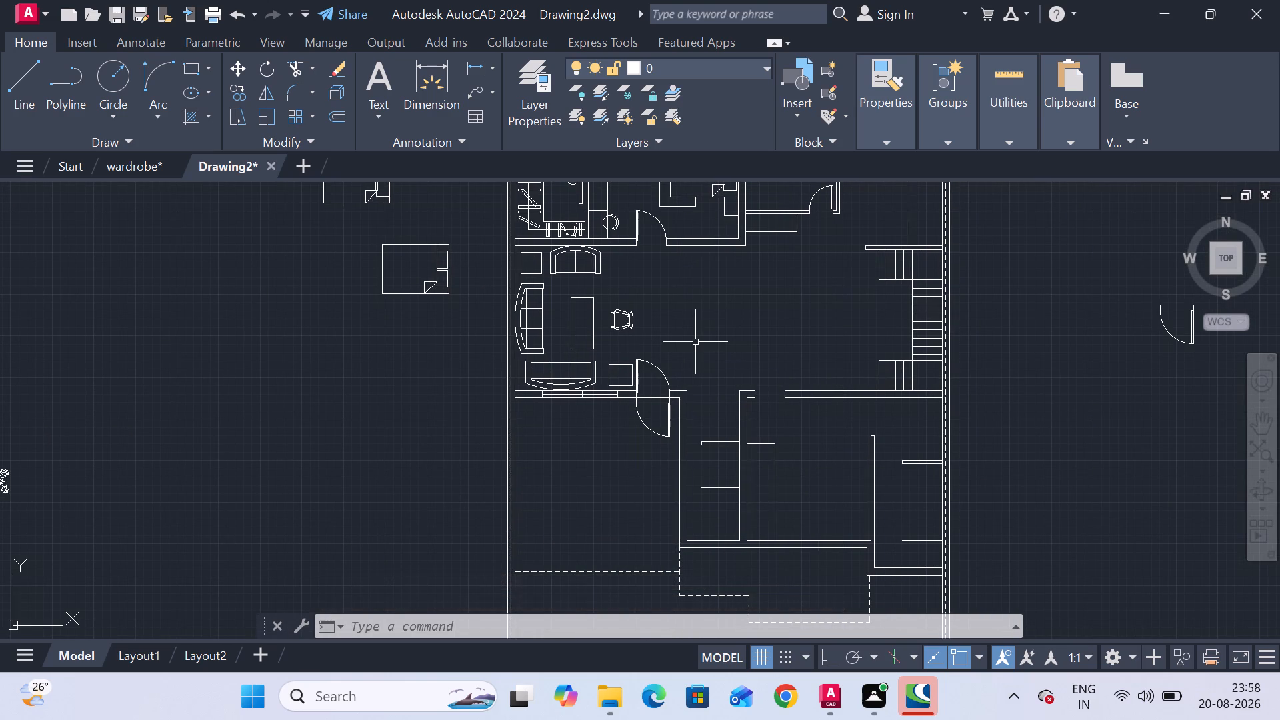
{"action": "scroll", "coordinate": [272, 393], "scroll_direction": "down", "scroll_amount": 2}
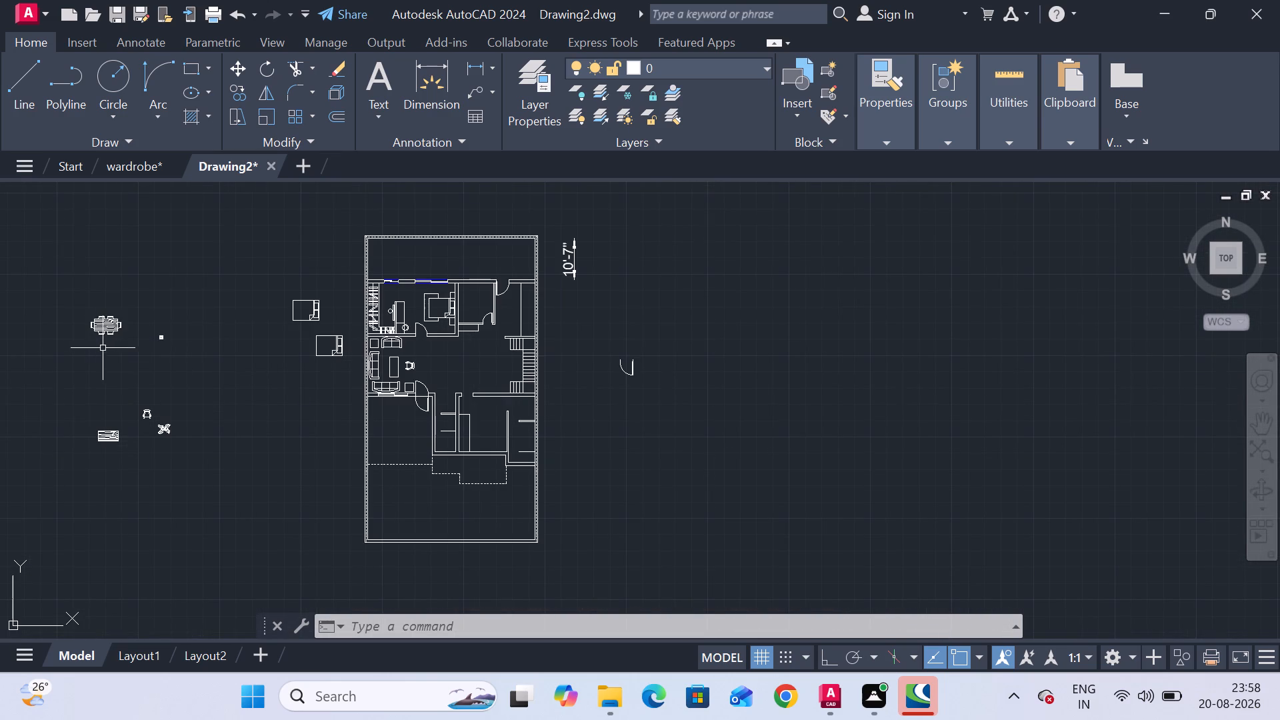
{"action": "scroll", "coordinate": [113, 348], "scroll_direction": "up", "scroll_amount": 2}
{"action": "left_click", "coordinate": [139, 362]}
{"action": "left_click", "coordinate": [51, 225]}
{"action": "right_click", "coordinate": [75, 275]}
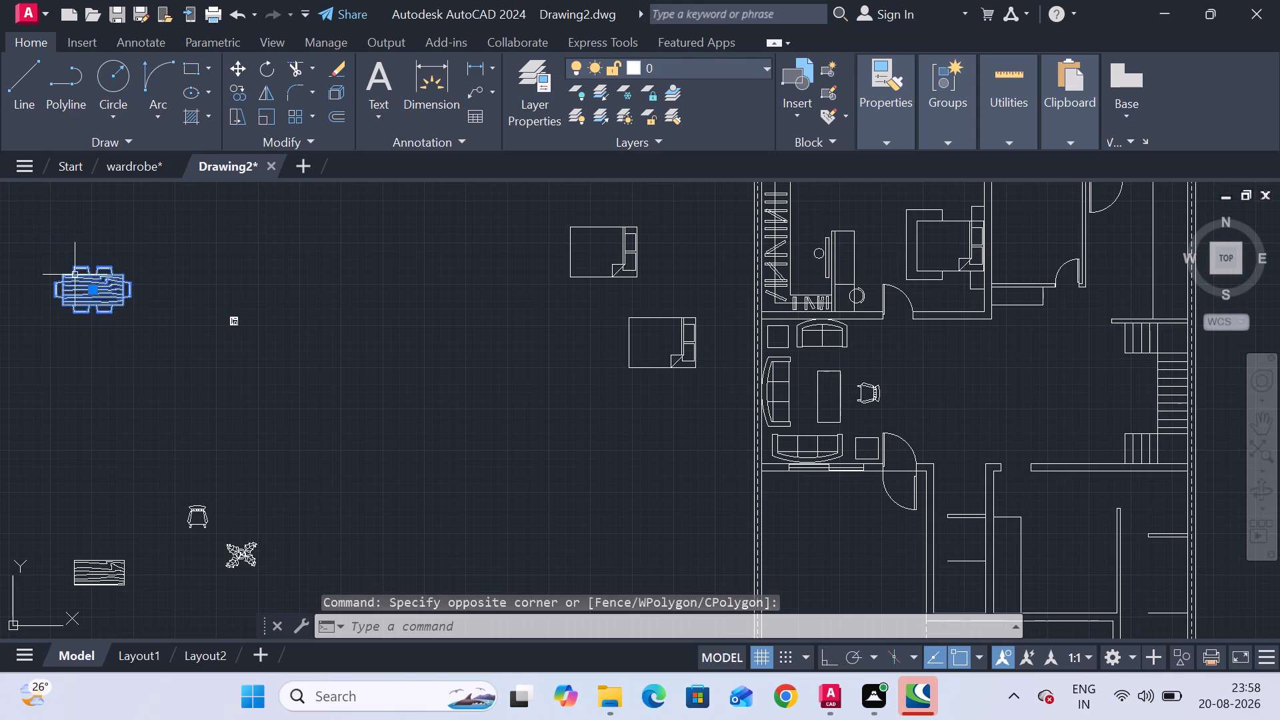
{"action": "left_click", "coordinate": [160, 334]}
{"action": "left_click", "coordinate": [110, 279]}
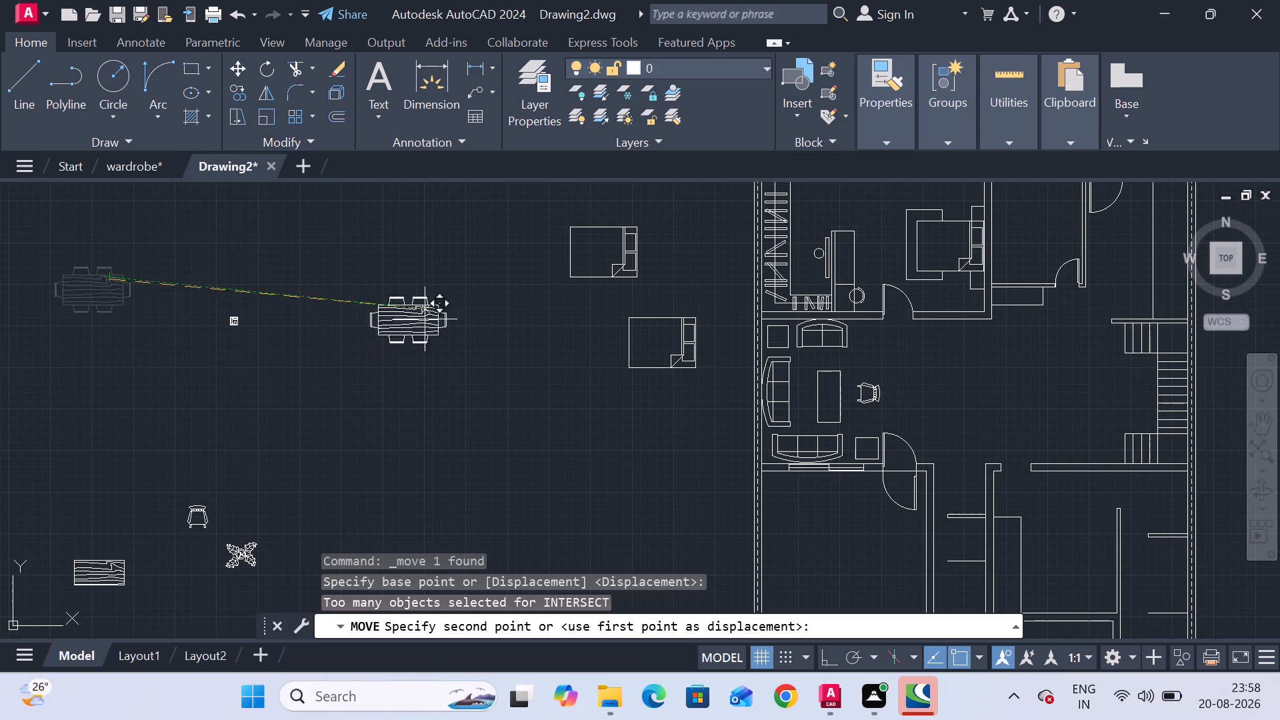
{"action": "scroll", "coordinate": [522, 328], "scroll_direction": "down", "scroll_amount": 2}
{"action": "middle_click_drag", "start_coordinate": [522, 328], "coordinate": [271, 337]}
{"action": "scroll", "coordinate": [521, 339], "scroll_direction": "up", "scroll_amount": 3}
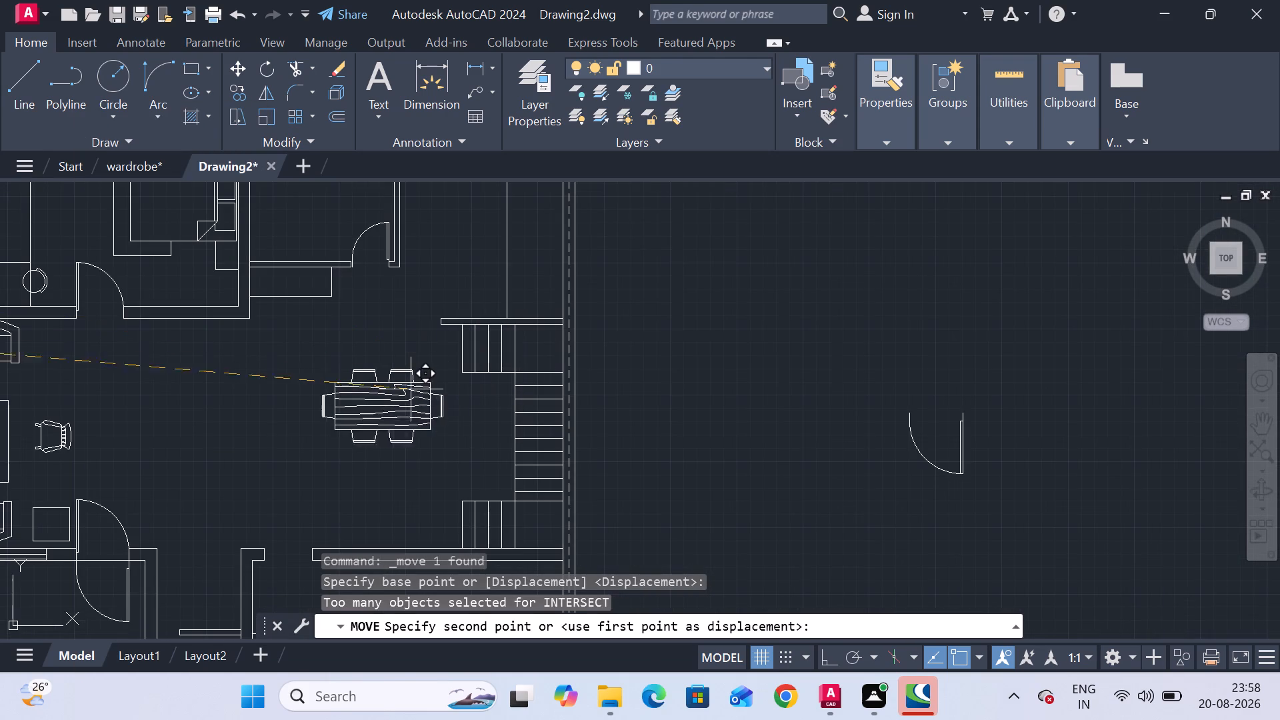
{"action": "left_click", "coordinate": [432, 421]}
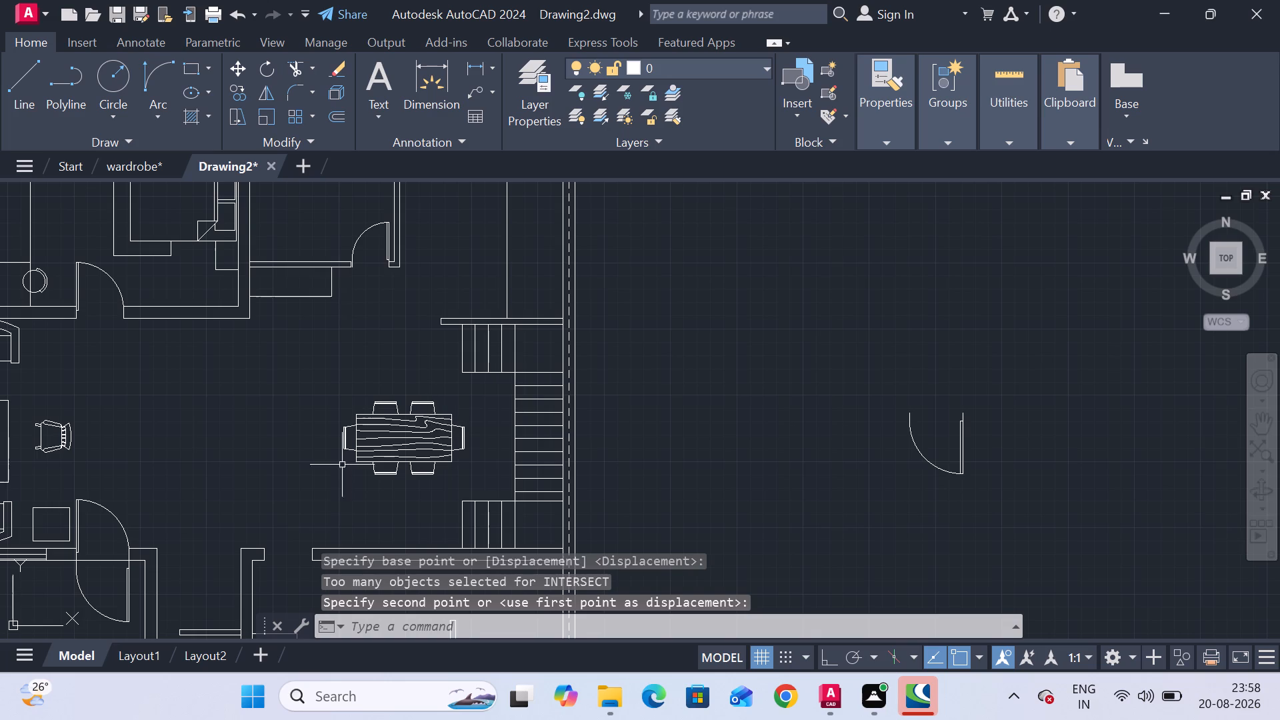
Flip the loose door block east of the plan so its hinge is on the west side.
{"action": "scroll", "coordinate": [746, 432], "scroll_direction": "down", "scroll_amount": 1}
{"action": "middle_click_drag", "start_coordinate": [746, 432], "coordinate": [767, 366]}
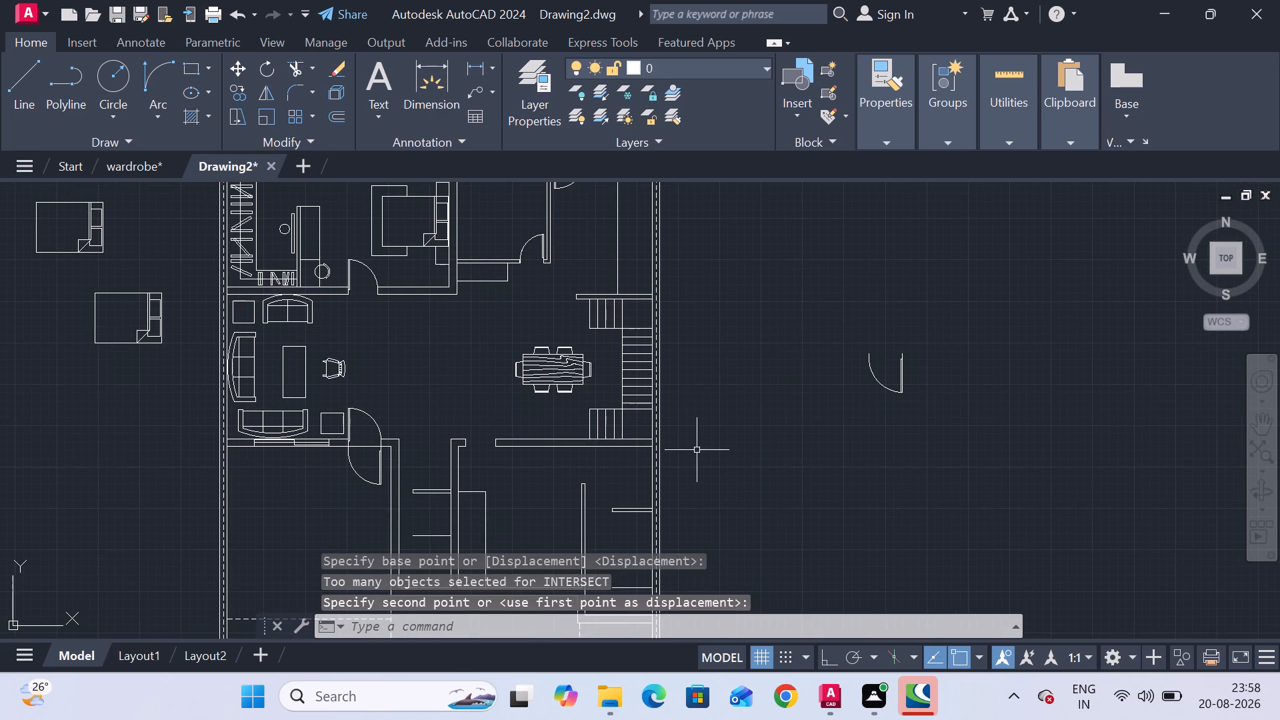
{"action": "middle_click_drag", "start_coordinate": [697, 451], "coordinate": [717, 293]}
{"action": "middle_click_drag", "start_coordinate": [717, 295], "coordinate": [687, 477]}
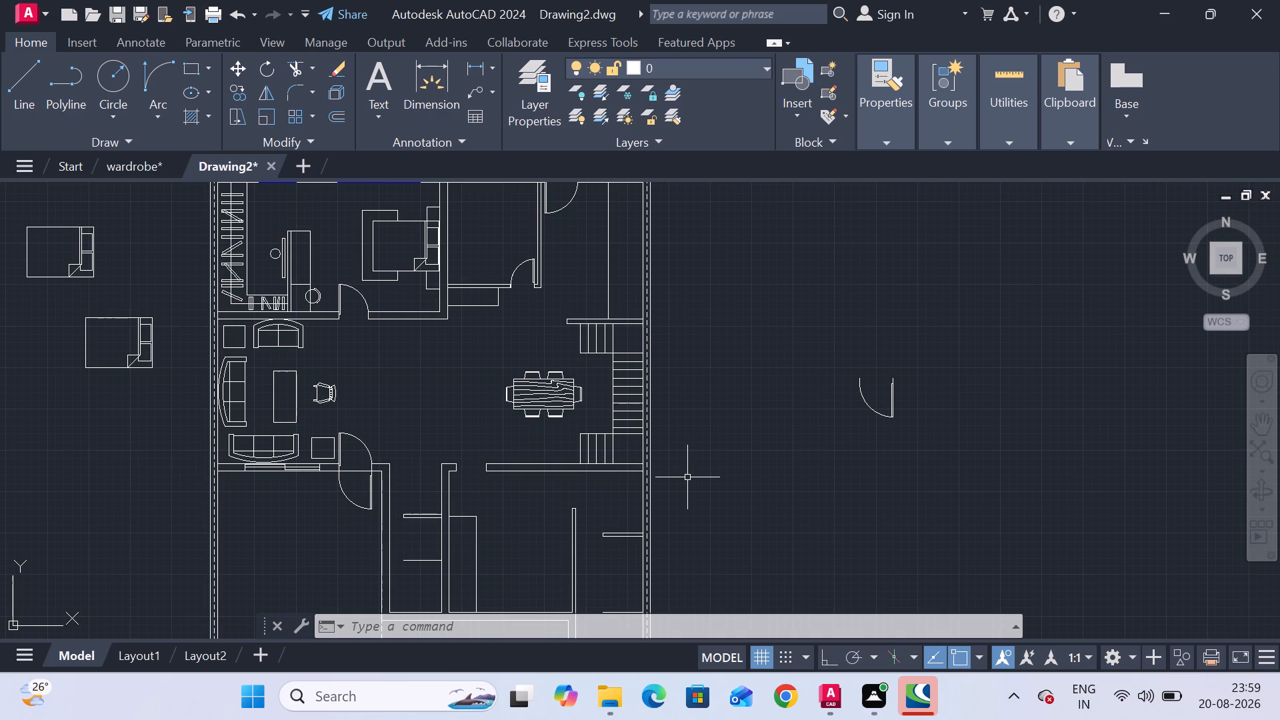
{"action": "left_click_drag", "start_coordinate": [984, 508], "coordinate": [984, 499]}
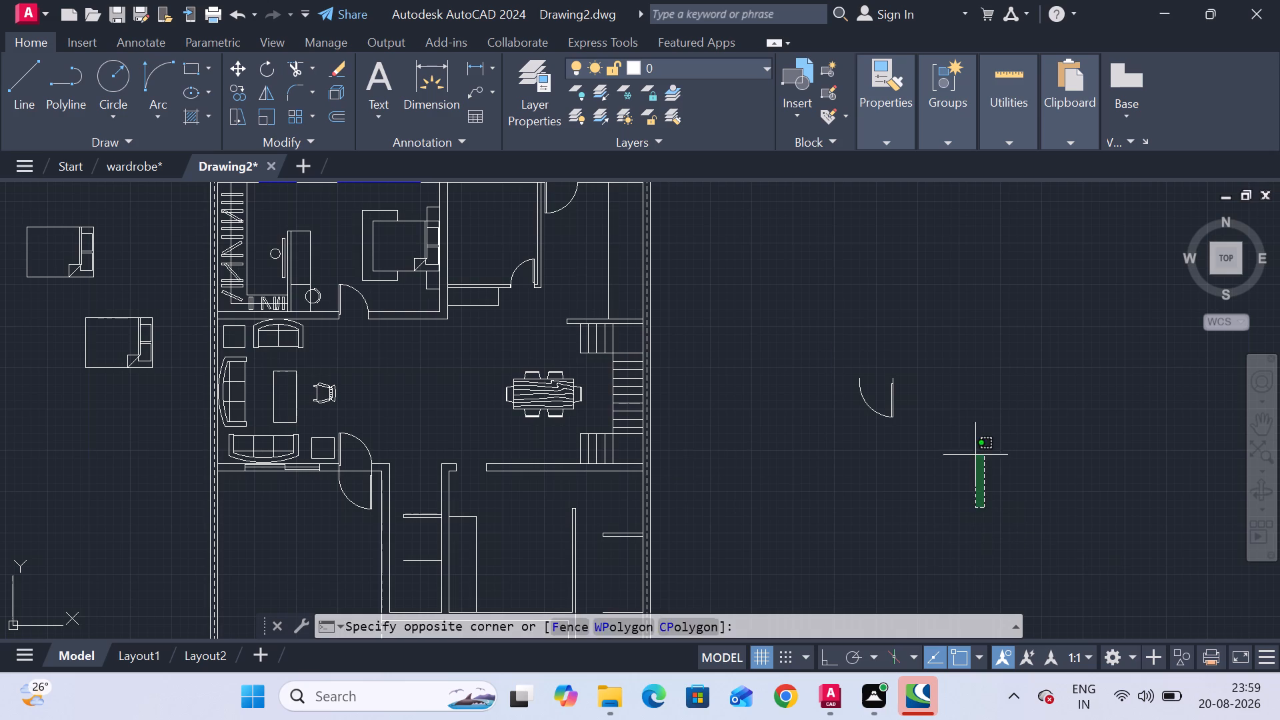
{"action": "left_click", "coordinate": [695, 250]}
{"action": "scroll", "coordinate": [935, 405], "scroll_direction": "up", "scroll_amount": 2}
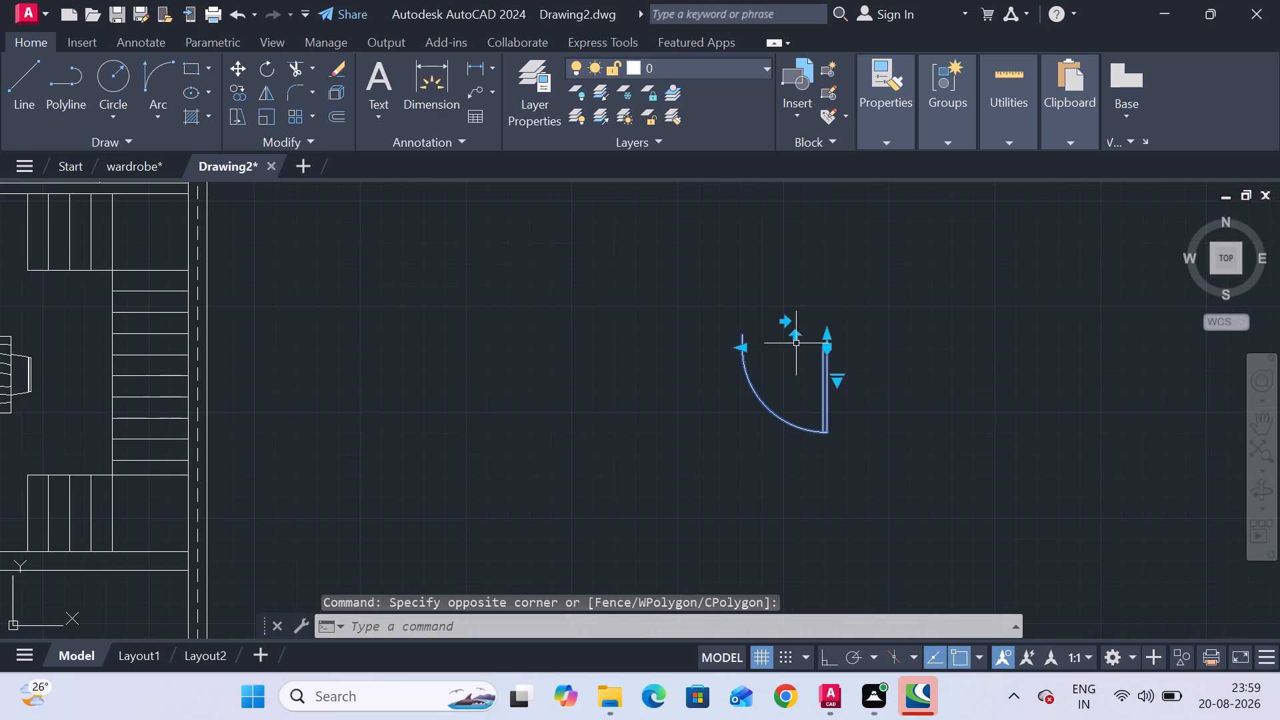
{"action": "left_click", "coordinate": [786, 321]}
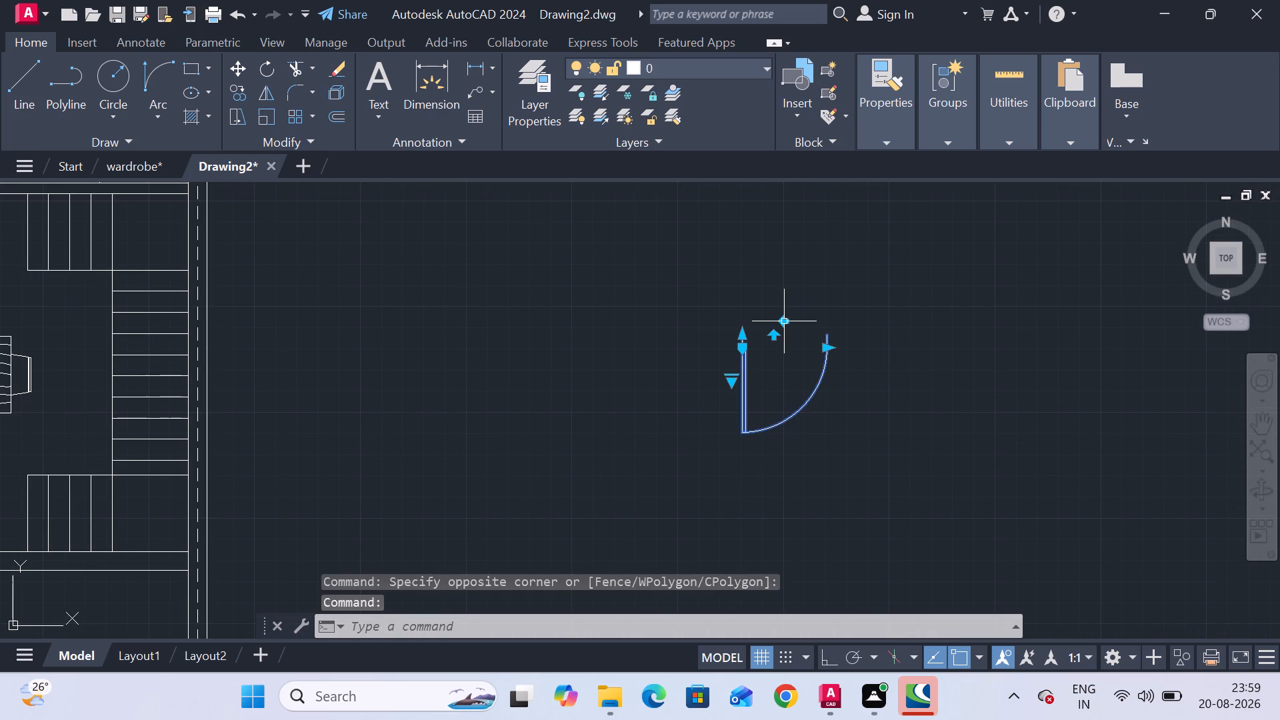
Copy the flipped door into the opening in the central room's south wall, hinged at the opening's west jamb.
{"action": "scroll", "coordinate": [830, 461], "scroll_direction": "down", "scroll_amount": 2}
{"action": "middle_click_drag", "start_coordinate": [843, 495], "coordinate": [853, 436]}
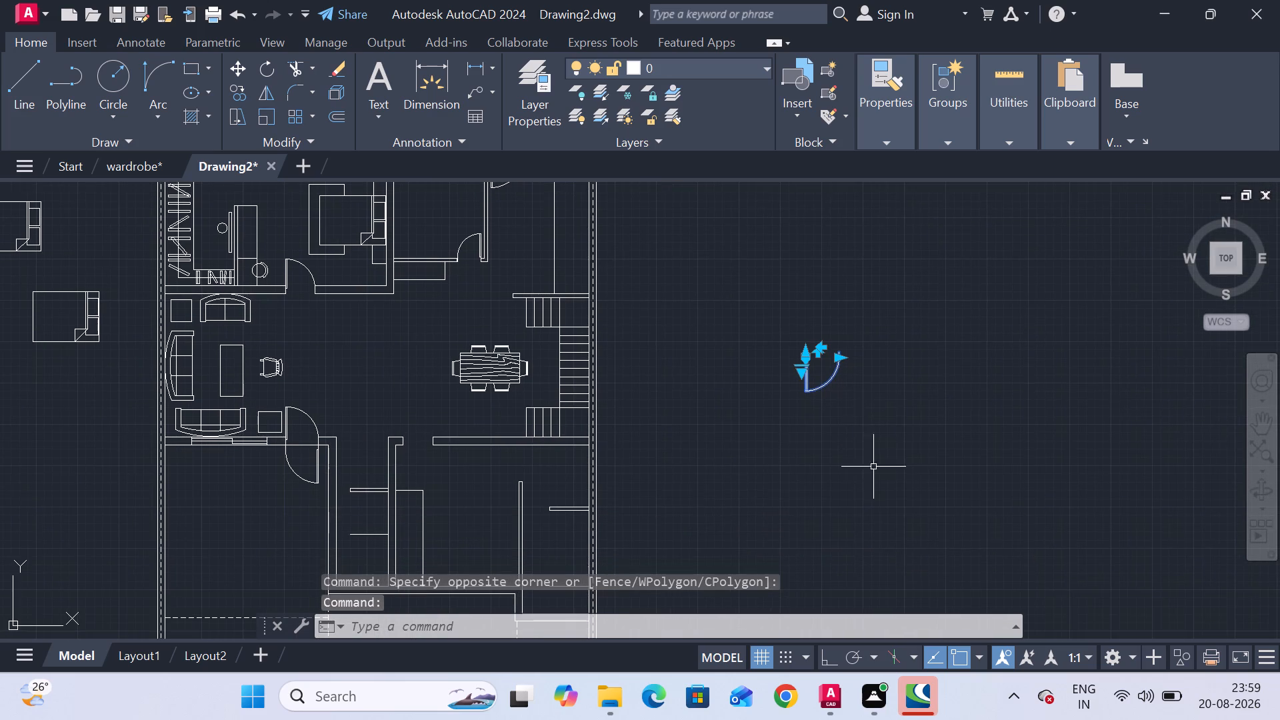
{"action": "right_click", "coordinate": [823, 330]}
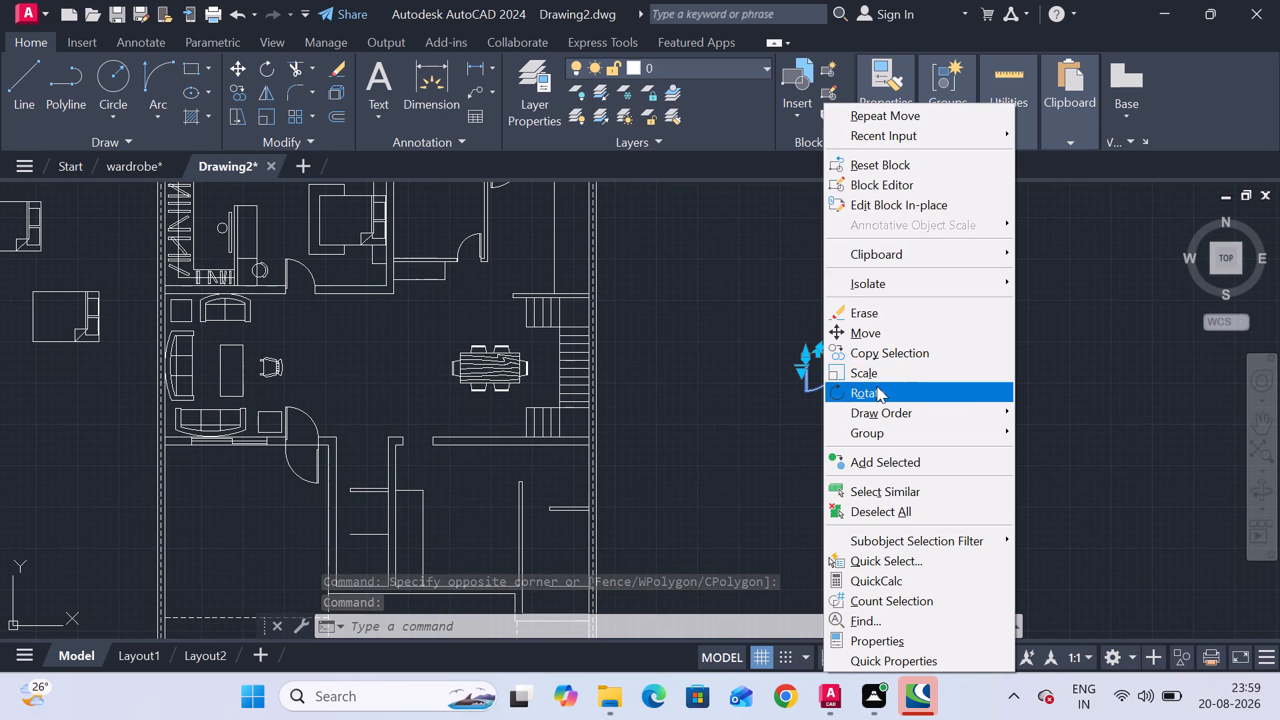
{"action": "left_click", "coordinate": [883, 356]}
{"action": "left_click", "coordinate": [811, 351]}
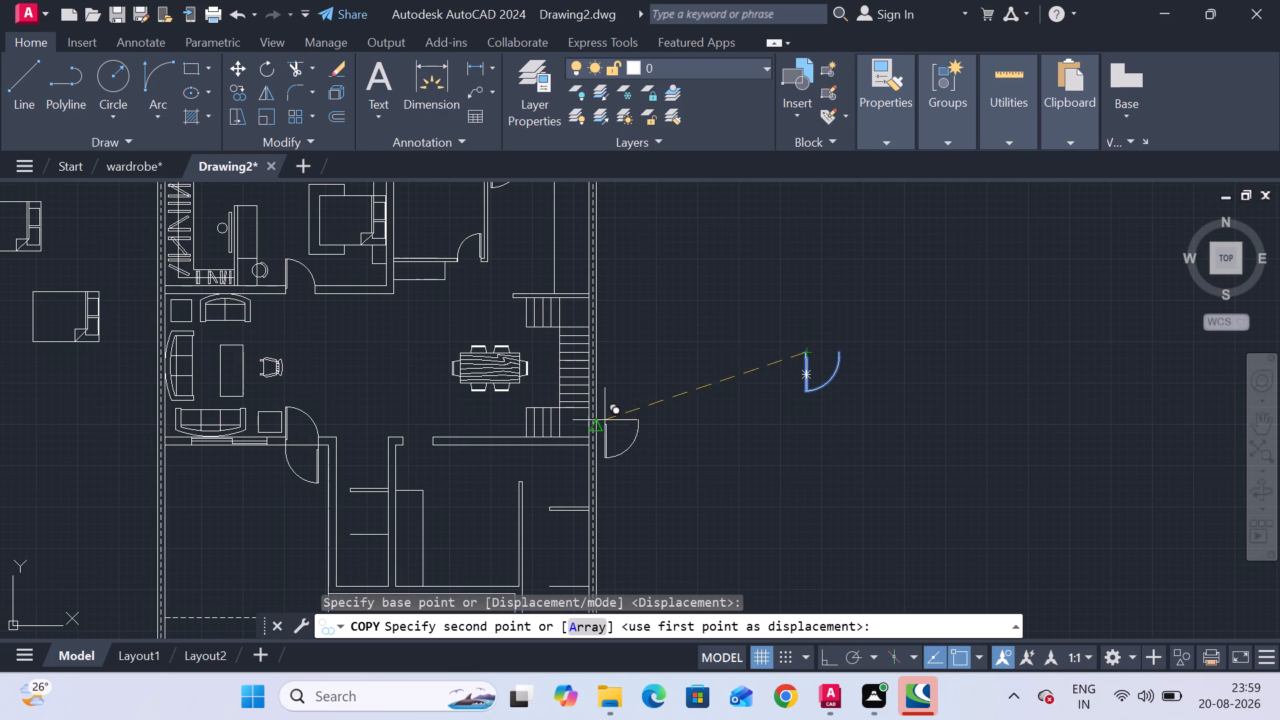
{"action": "scroll", "coordinate": [415, 445], "scroll_direction": "up", "scroll_amount": 3}
{"action": "left_click", "coordinate": [363, 416]}
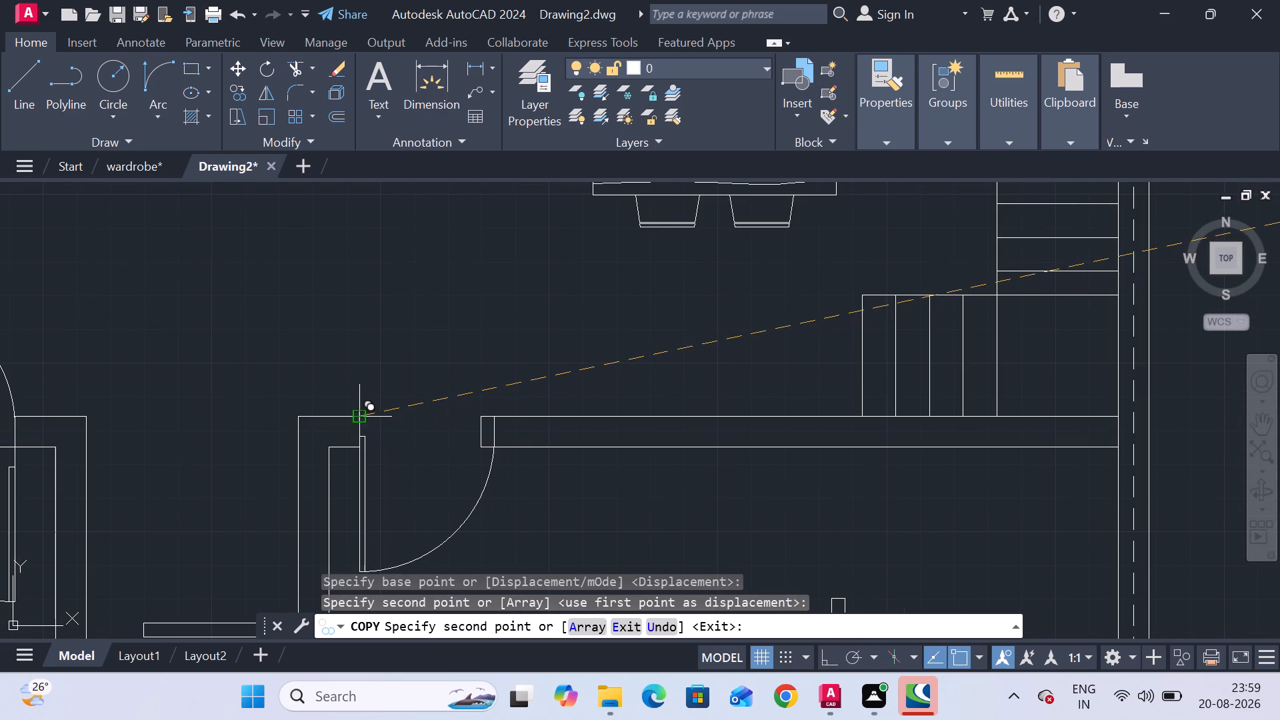
{"action": "key", "text": "Escape"}
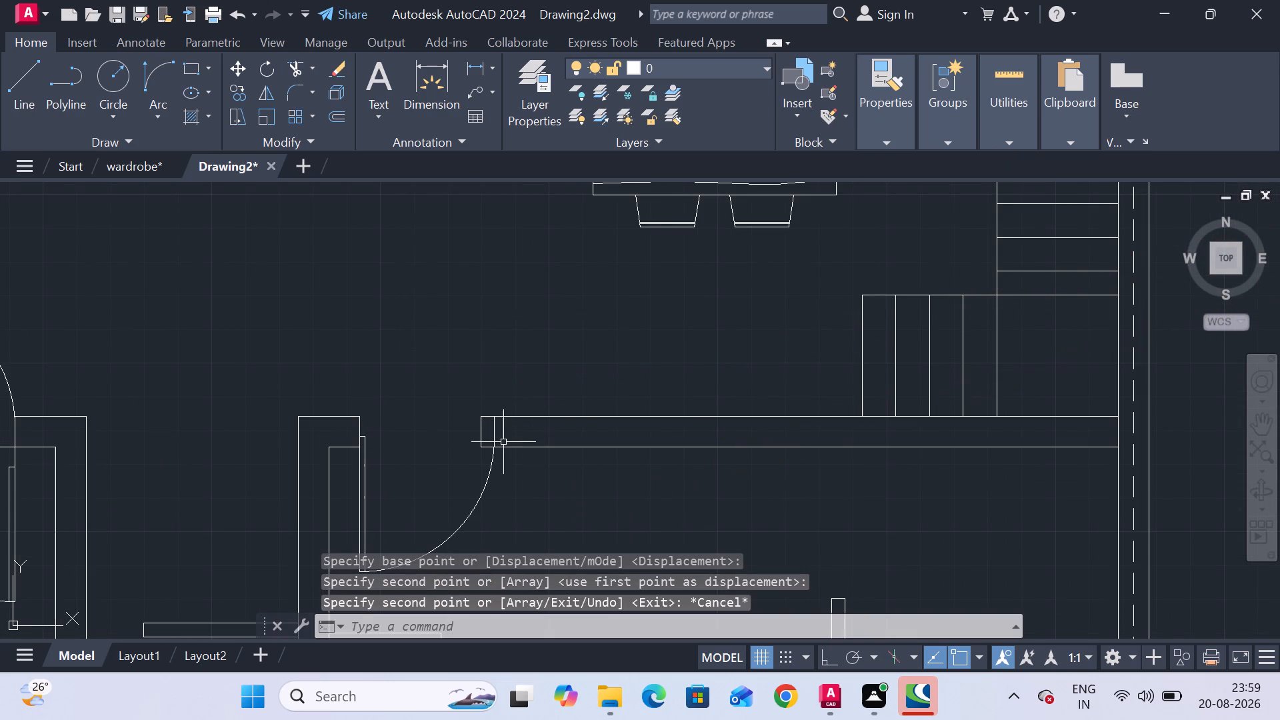
Shorten the copied door's width so its swing ends at the east jamb of the opening.
{"action": "left_click", "coordinate": [493, 431]}
{"action": "scroll", "coordinate": [494, 431], "scroll_direction": "up", "scroll_amount": 3}
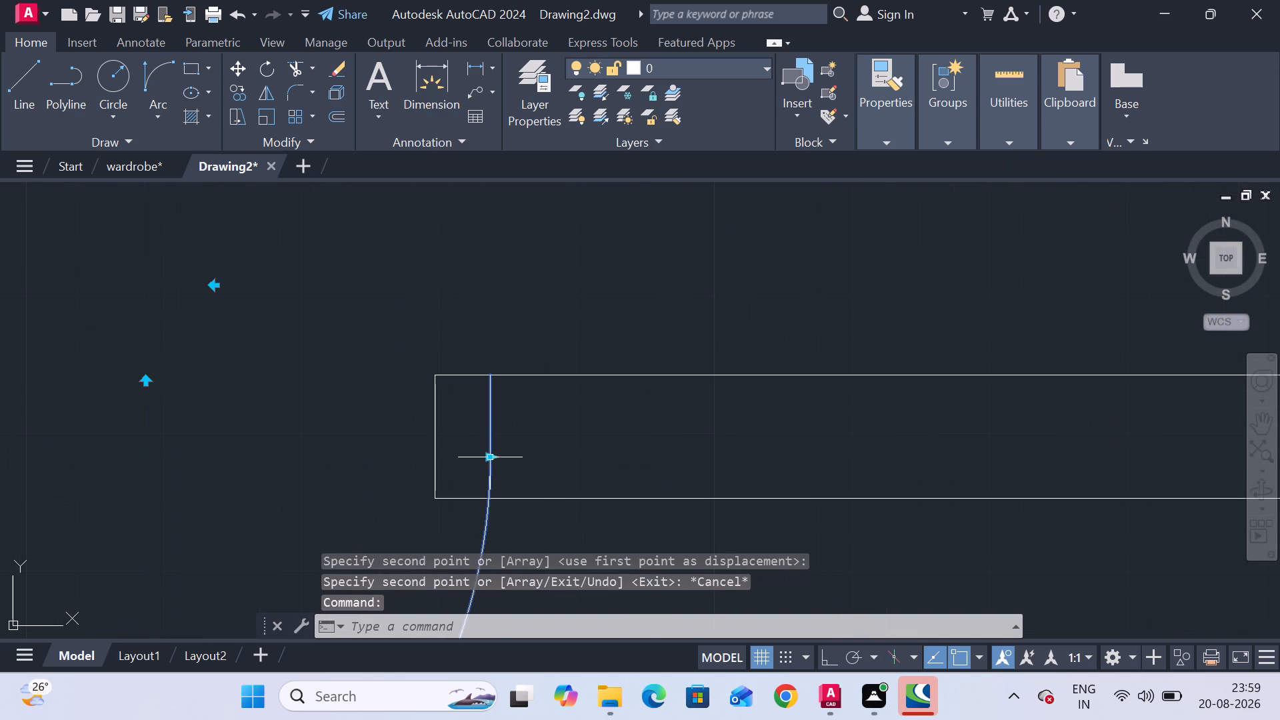
{"action": "left_click", "coordinate": [489, 458]}
{"action": "left_click", "coordinate": [435, 458]}
{"action": "scroll", "coordinate": [495, 474], "scroll_direction": "down", "scroll_amount": 3}
{"action": "key", "text": "Escape"}
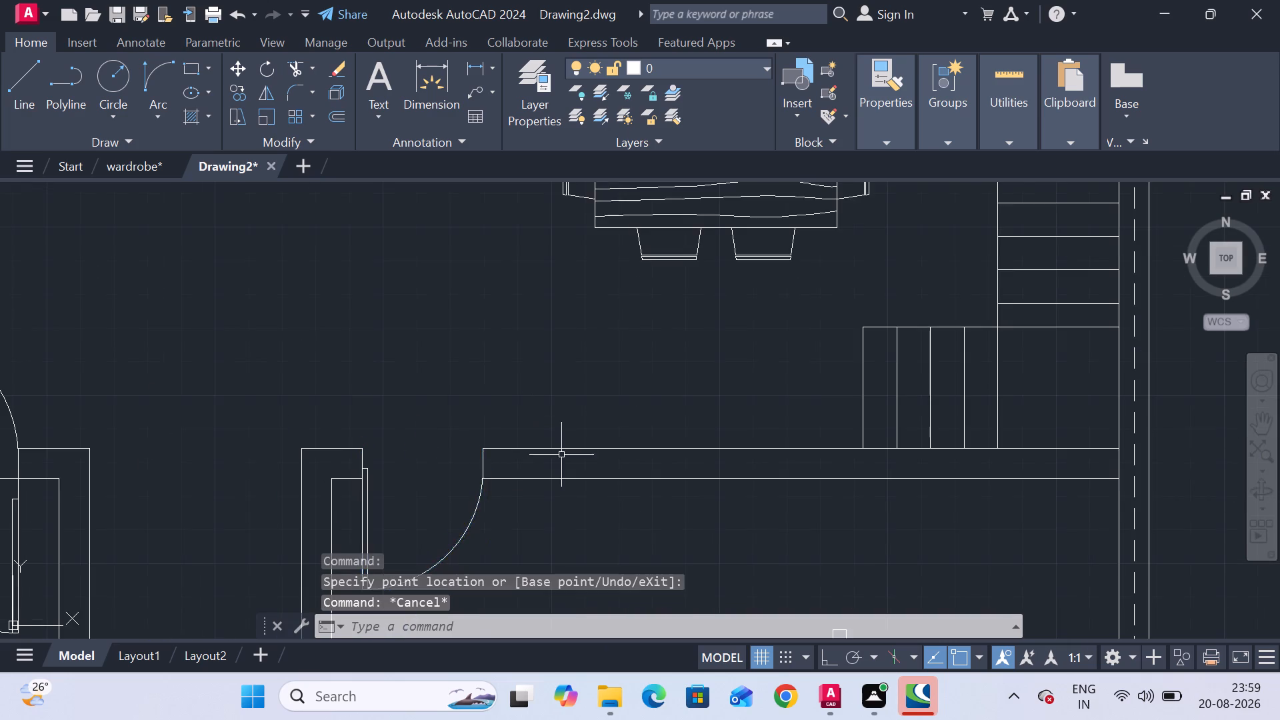
Draw an east-west line across the narrow rectangle along the southern room's west wall, slightly south of its middle.
{"action": "scroll", "coordinate": [590, 531], "scroll_direction": "down", "scroll_amount": 2}
{"action": "middle_click_drag", "start_coordinate": [590, 526], "coordinate": [642, 385]}
{"action": "middle_click_drag", "start_coordinate": [663, 444], "coordinate": [665, 354]}
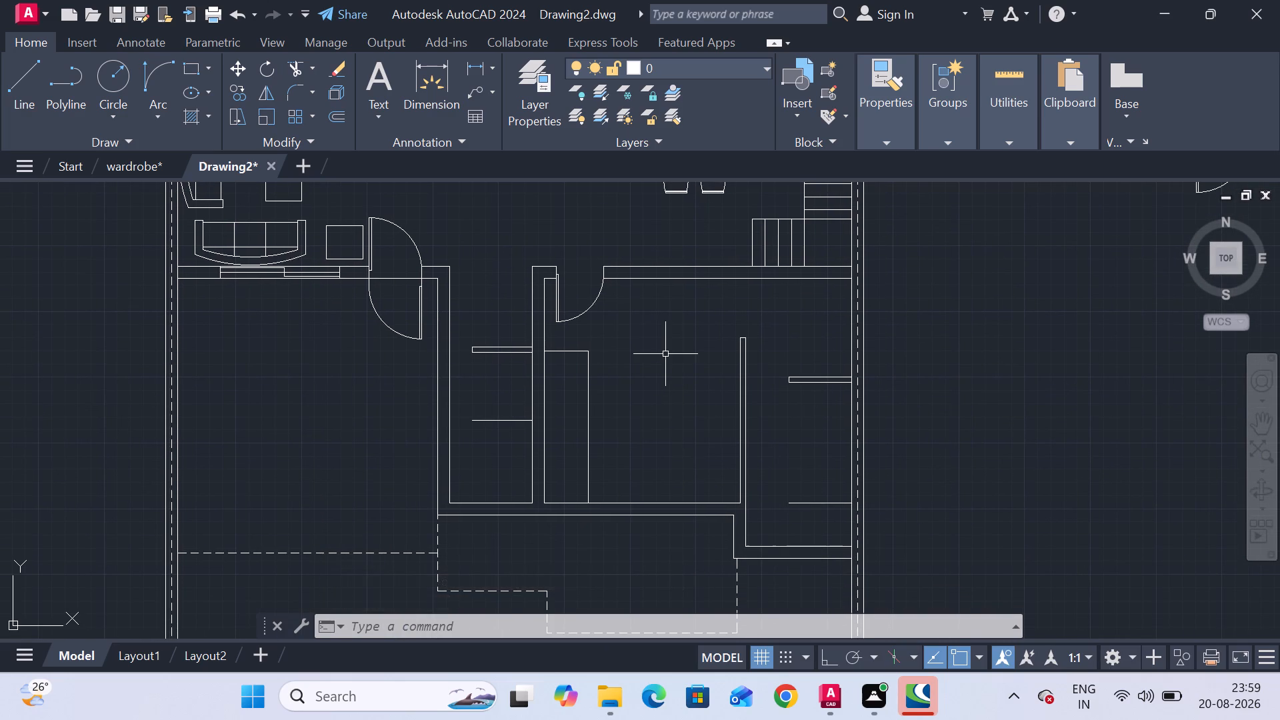
{"action": "left_click", "coordinate": [33, 97]}
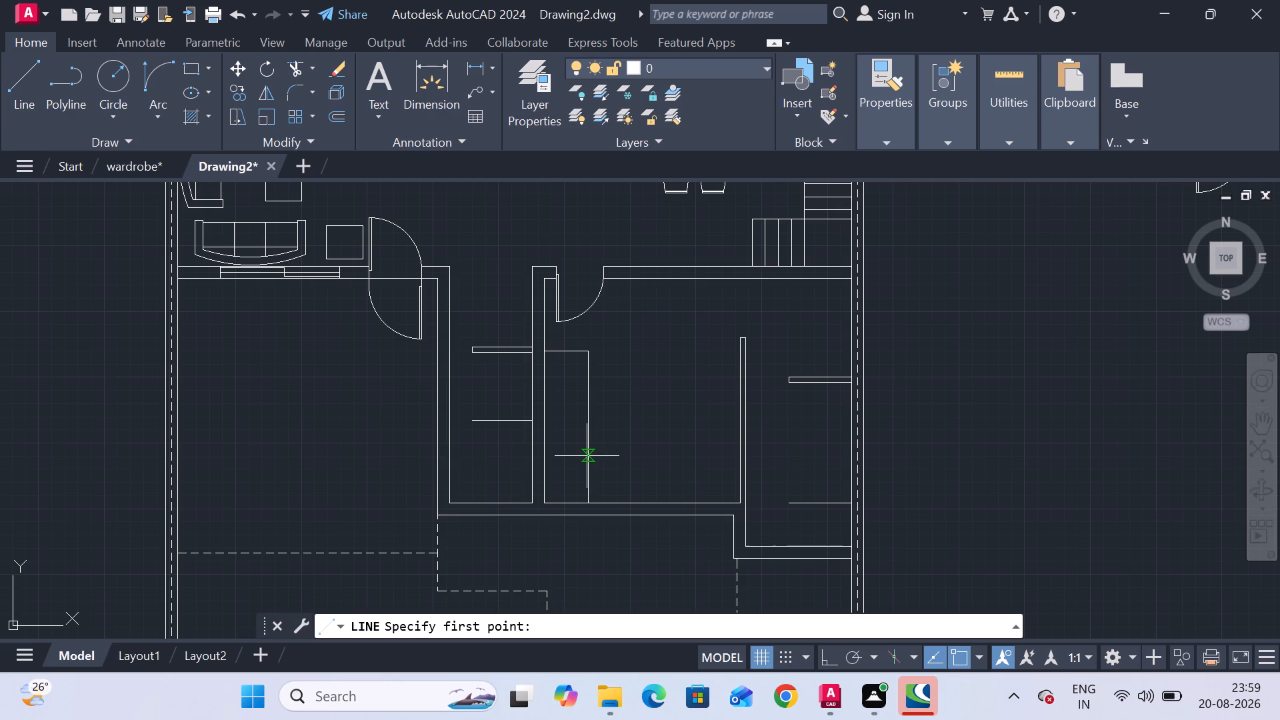
{"action": "scroll", "coordinate": [584, 447], "scroll_direction": "up", "scroll_amount": 1}
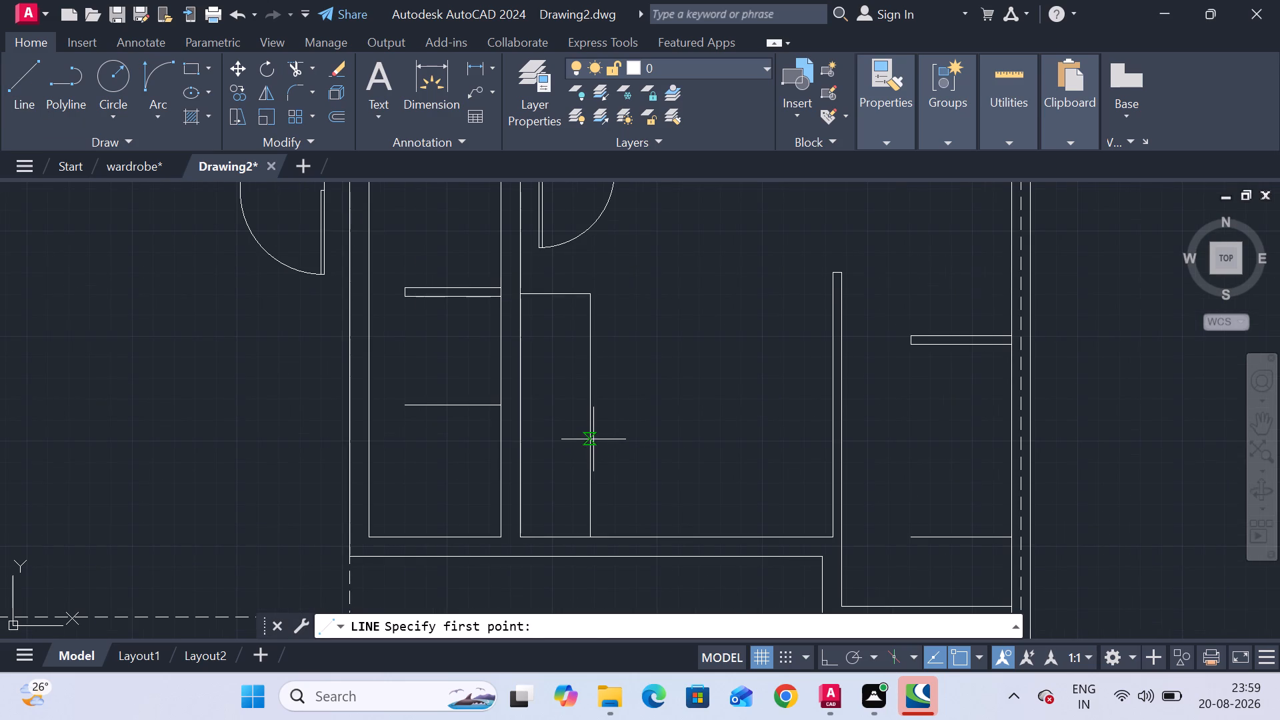
{"action": "left_click", "coordinate": [593, 441]}
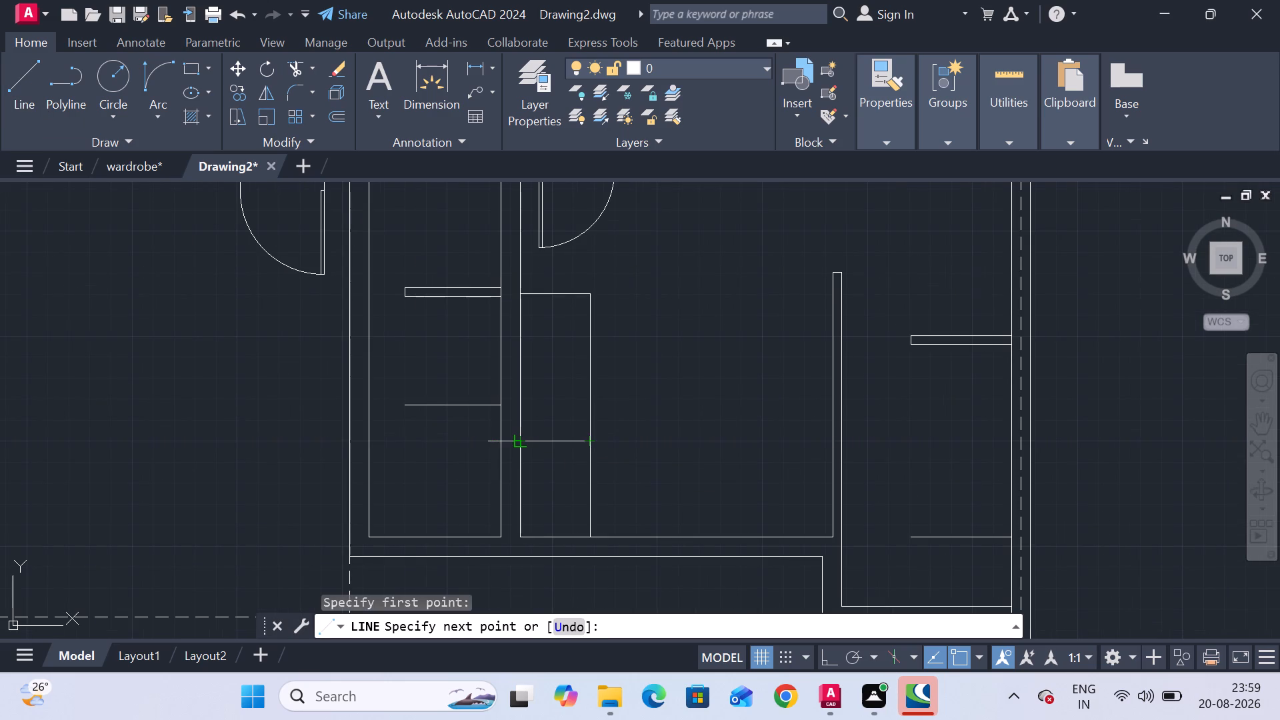
{"action": "left_click", "coordinate": [521, 445]}
{"action": "key", "text": "Escape"}
{"action": "scroll", "coordinate": [550, 480], "scroll_direction": "down", "scroll_amount": 2}
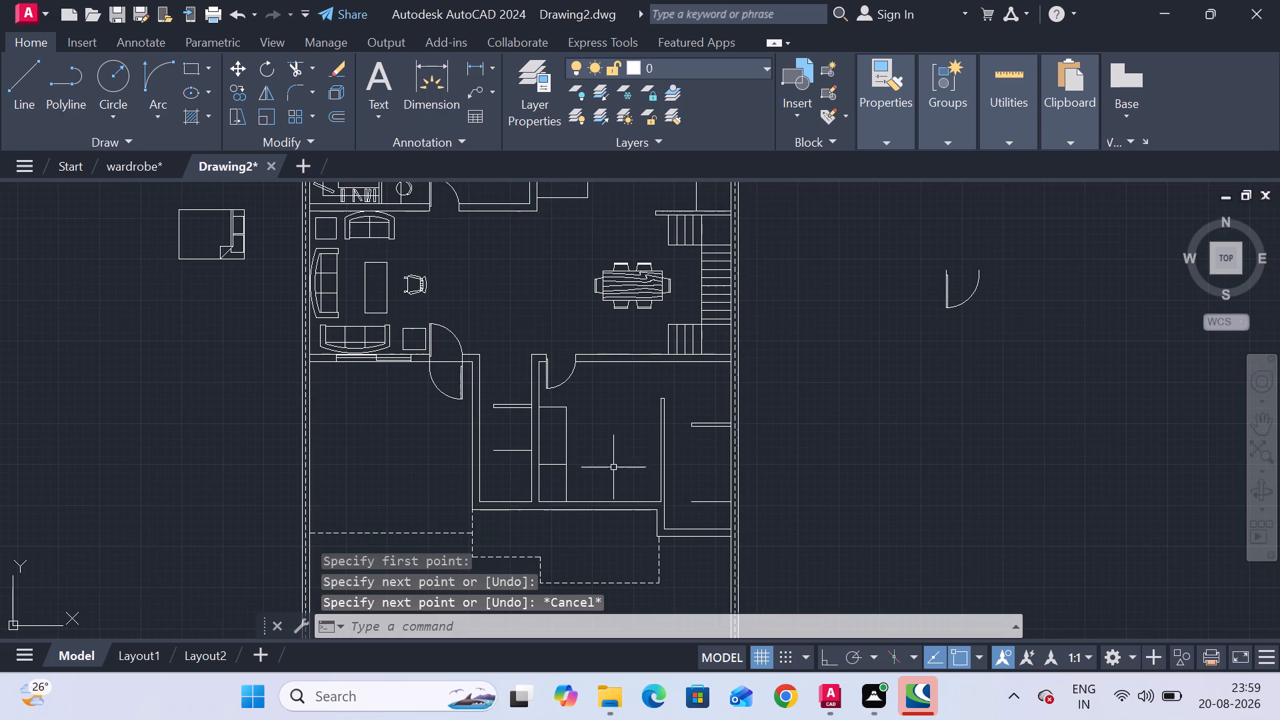
Move the southern of the two loose beds west of the plan into the southern bedroom, with its headboard beside the east wall.
{"action": "middle_click_drag", "start_coordinate": [613, 467], "coordinate": [575, 451]}
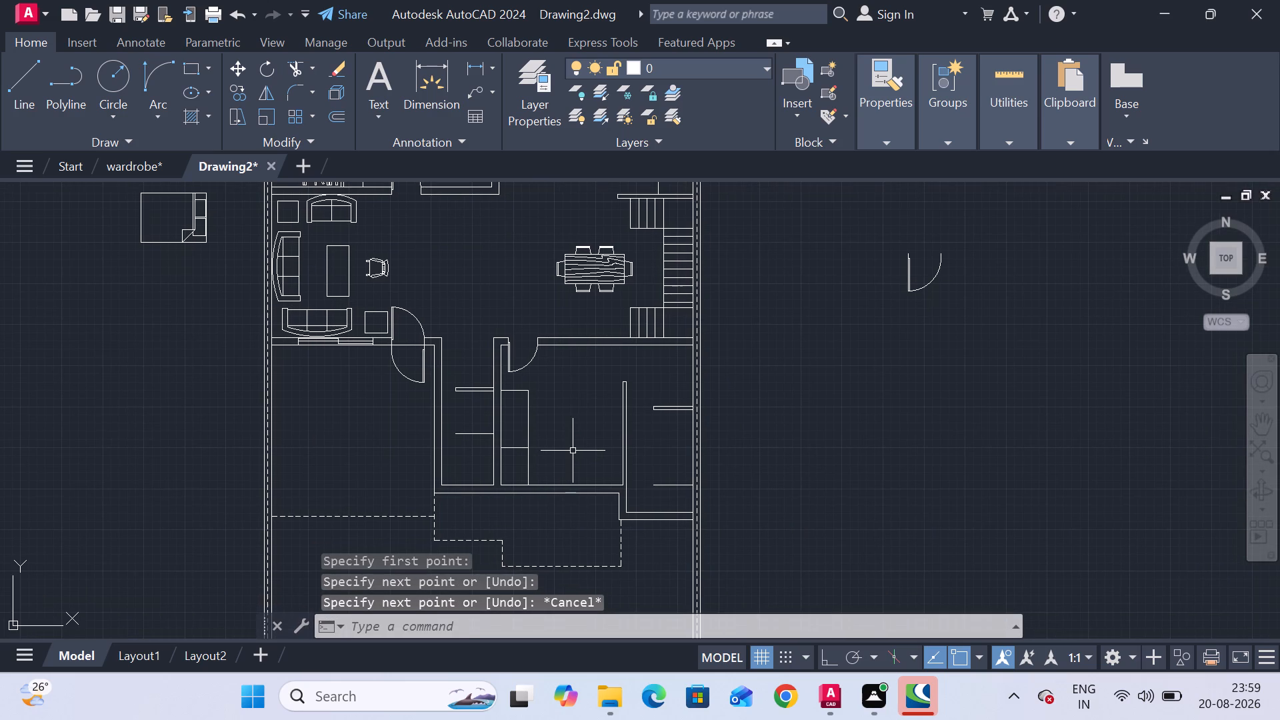
{"action": "scroll", "coordinate": [574, 436], "scroll_direction": "down", "scroll_amount": 2}
{"action": "scroll", "coordinate": [397, 332], "scroll_direction": "up", "scroll_amount": 2}
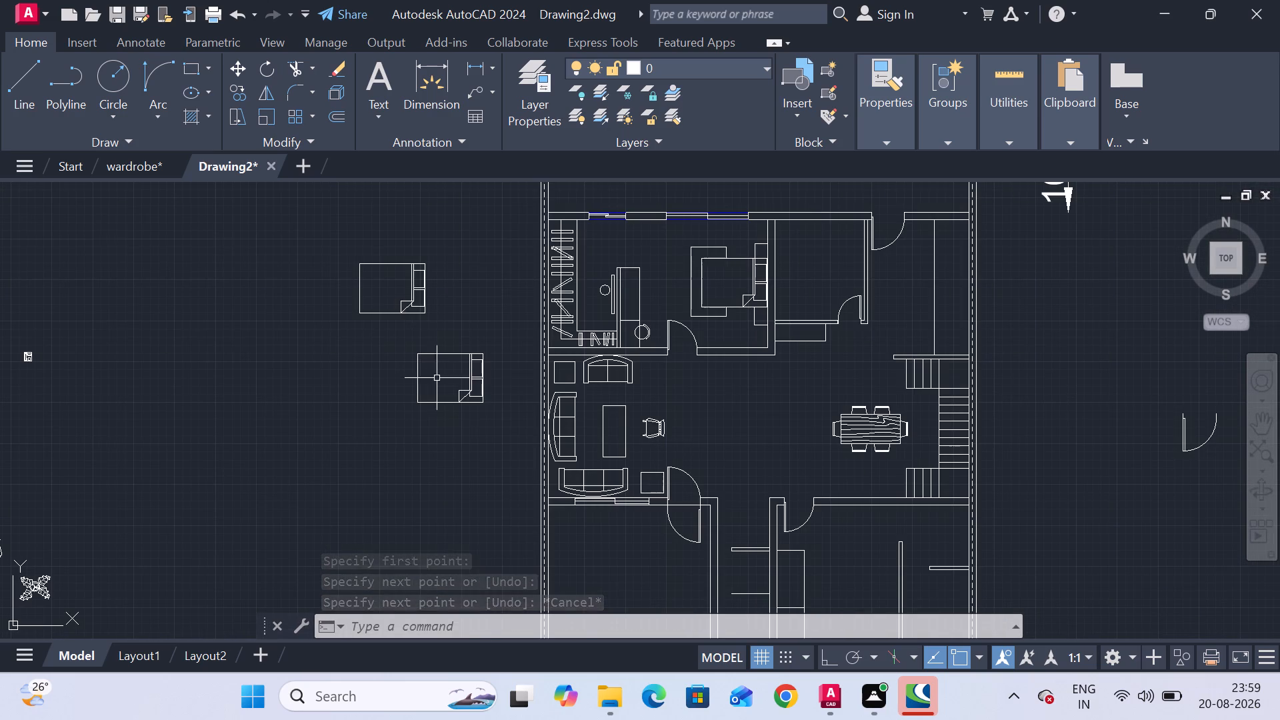
{"action": "left_click", "coordinate": [459, 427]}
{"action": "left_click", "coordinate": [442, 351]}
{"action": "right_click", "coordinate": [451, 376]}
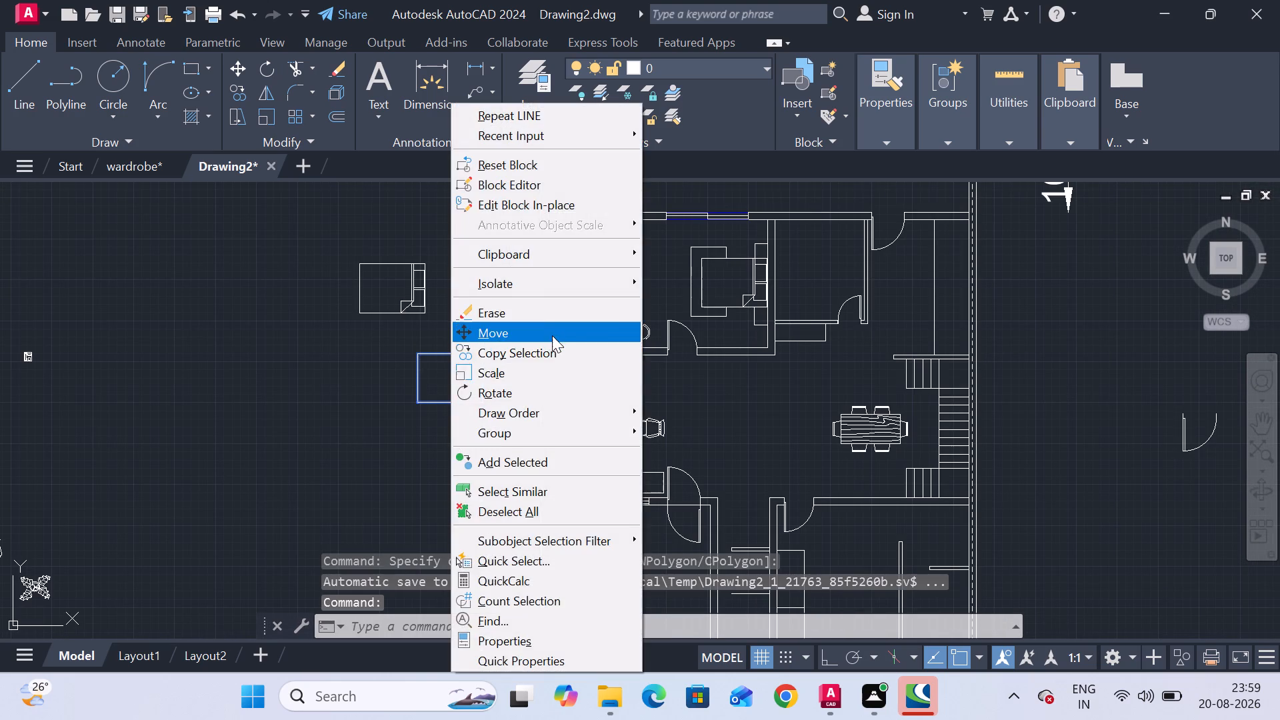
{"action": "left_click", "coordinate": [552, 335]}
{"action": "left_click", "coordinate": [455, 387]}
{"action": "scroll", "coordinate": [514, 433], "scroll_direction": "down", "scroll_amount": 1}
{"action": "middle_click_drag", "start_coordinate": [514, 431], "coordinate": [431, 361]}
{"action": "scroll", "coordinate": [659, 453], "scroll_direction": "up", "scroll_amount": 3}
{"action": "scroll", "coordinate": [646, 501], "scroll_direction": "down", "scroll_amount": 1}
{"action": "middle_click_drag", "start_coordinate": [645, 500], "coordinate": [643, 467]}
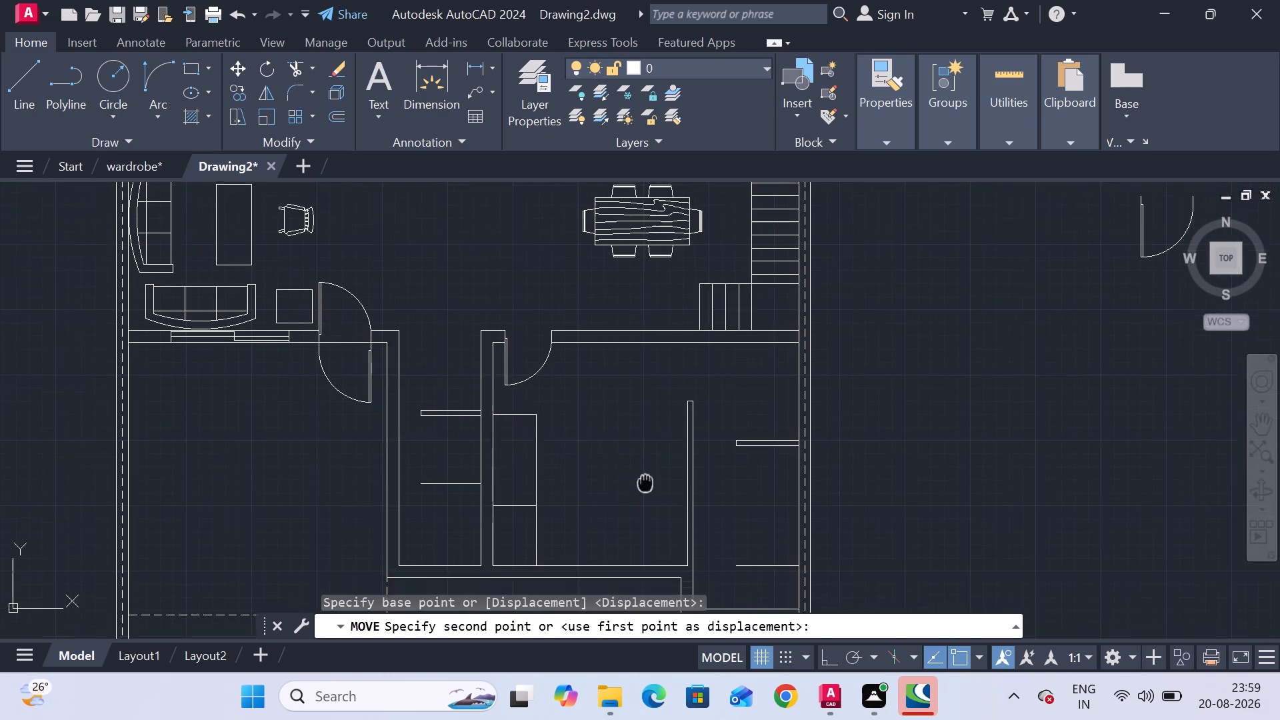
{"action": "middle_click_drag", "start_coordinate": [643, 467], "coordinate": [637, 449]}
{"action": "scroll", "coordinate": [634, 447], "scroll_direction": "up", "scroll_amount": 2}
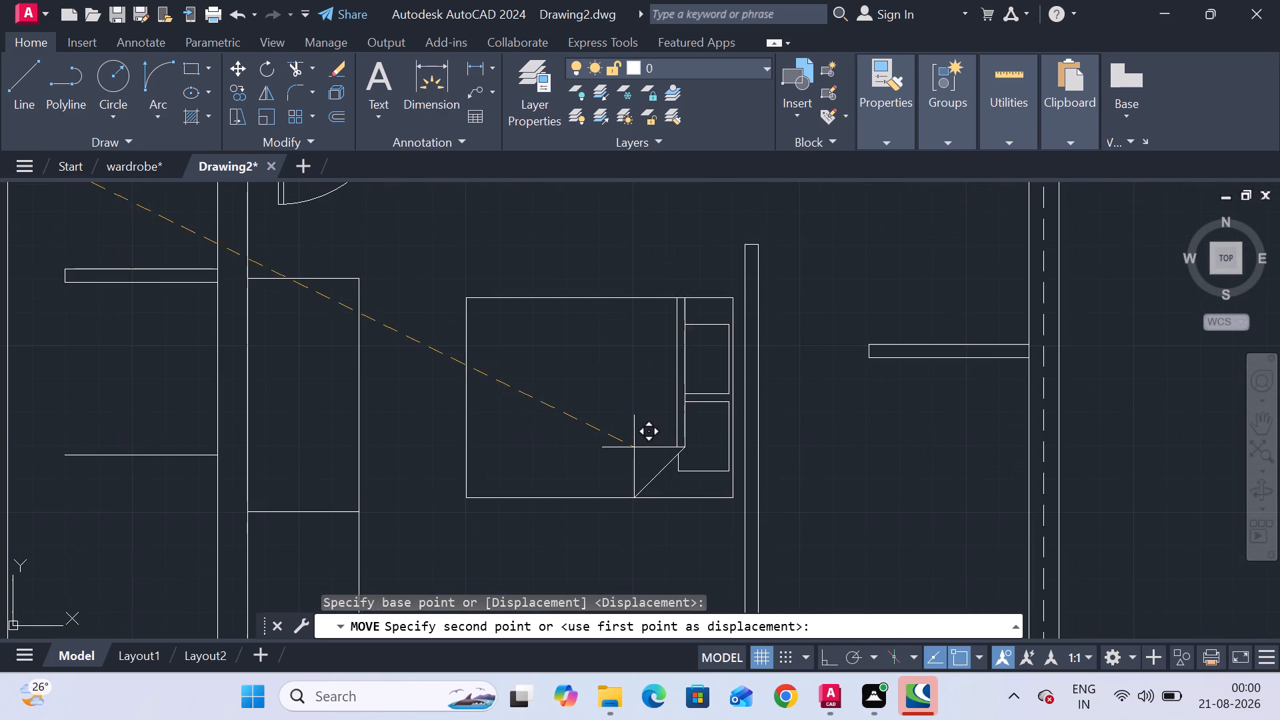
{"action": "left_click", "coordinate": [638, 495]}
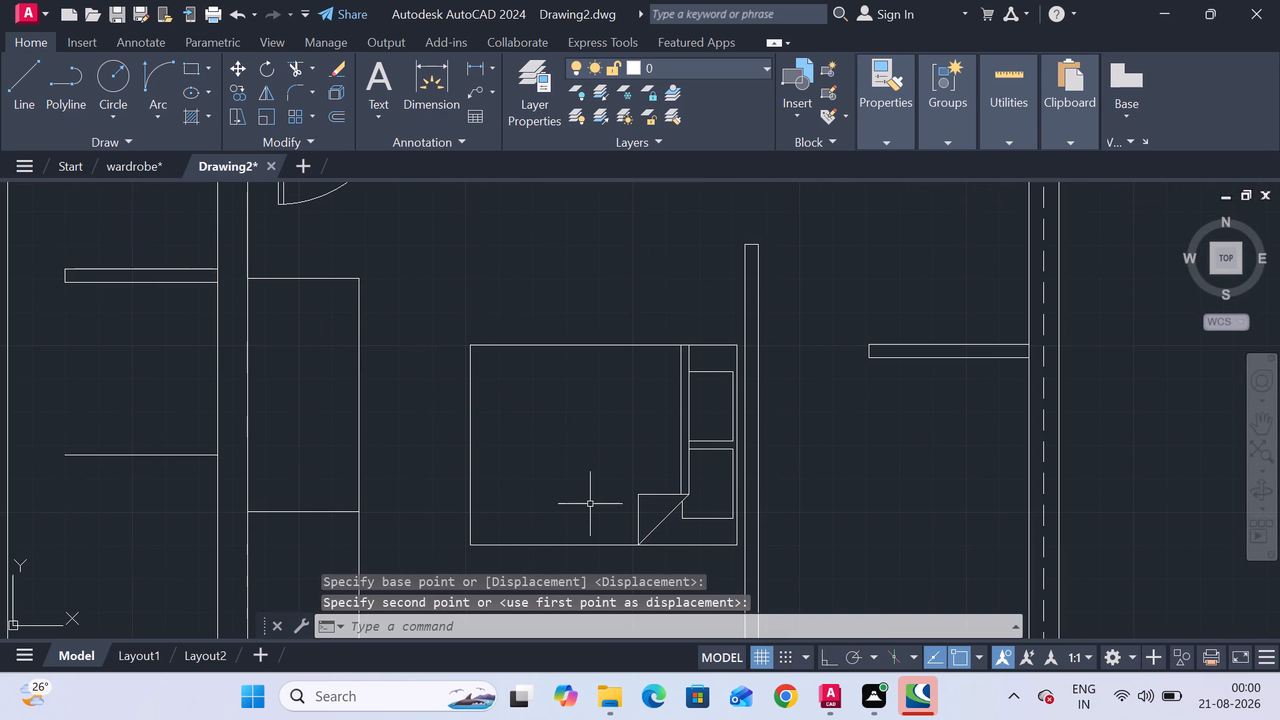
Draw a circle of about 9.5 inches radius near the east edge of the narrow rectangle's southern part for a chair seat.
{"action": "scroll", "coordinate": [593, 482], "scroll_direction": "down", "scroll_amount": 3}
{"action": "middle_click_drag", "start_coordinate": [593, 475], "coordinate": [562, 425]}
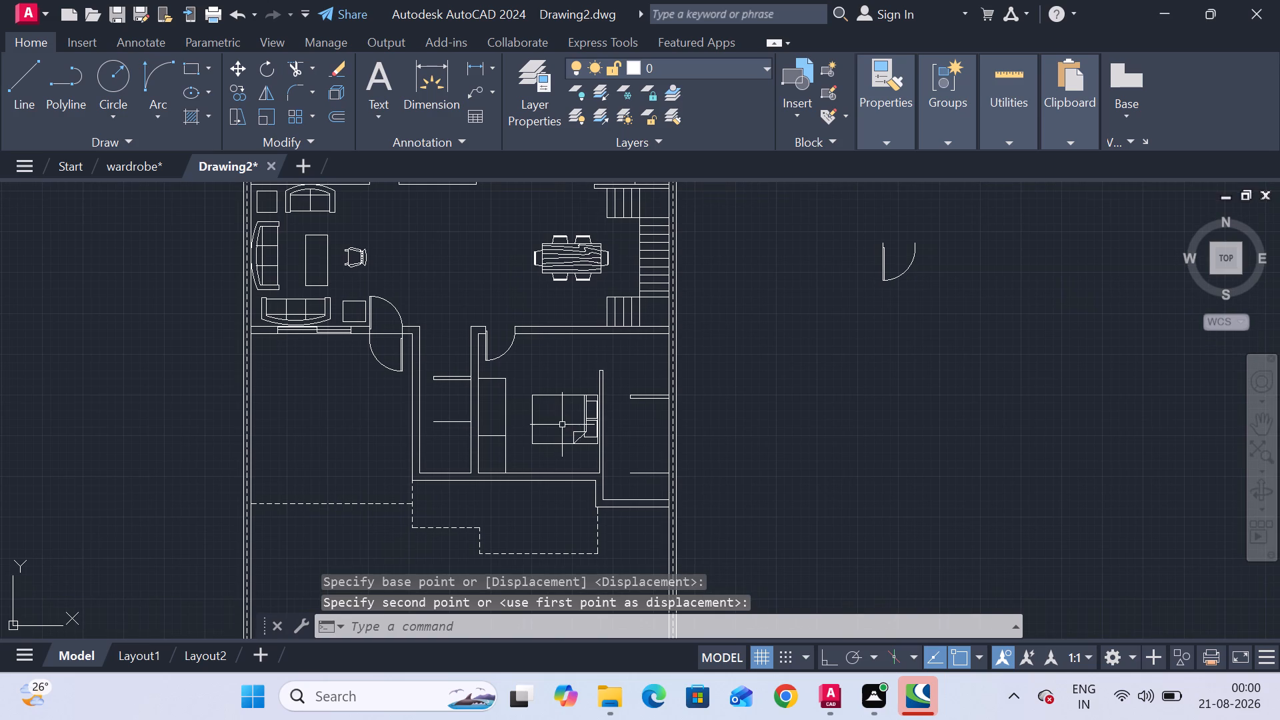
{"action": "scroll", "coordinate": [521, 455], "scroll_direction": "up", "scroll_amount": 2}
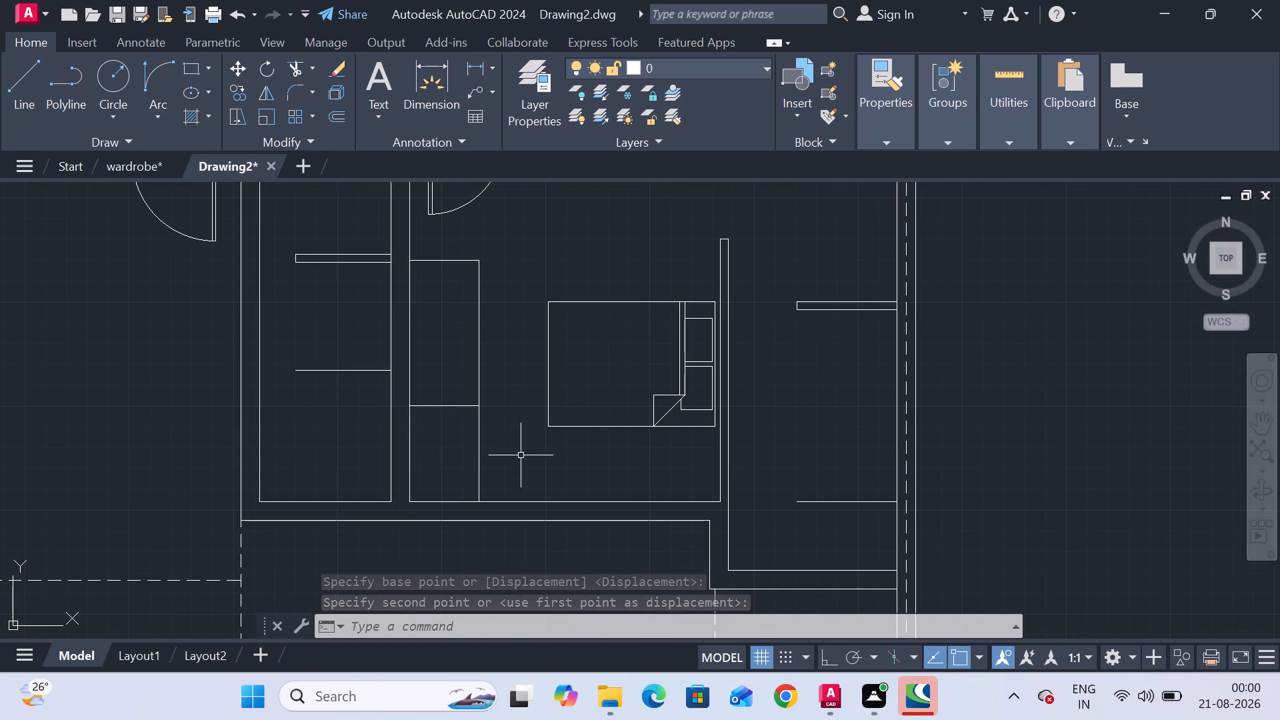
{"action": "left_click", "coordinate": [101, 76]}
{"action": "scroll", "coordinate": [473, 435], "scroll_direction": "up", "scroll_amount": 1}
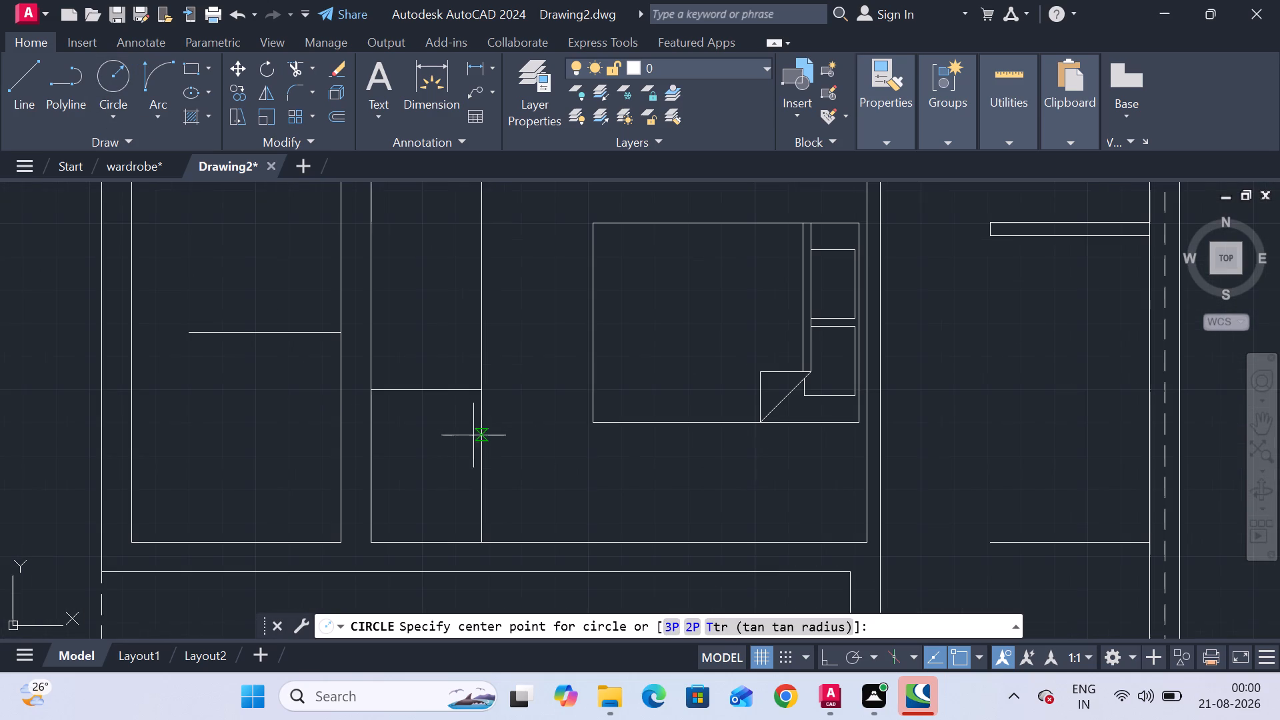
{"action": "left_click", "coordinate": [469, 433]}
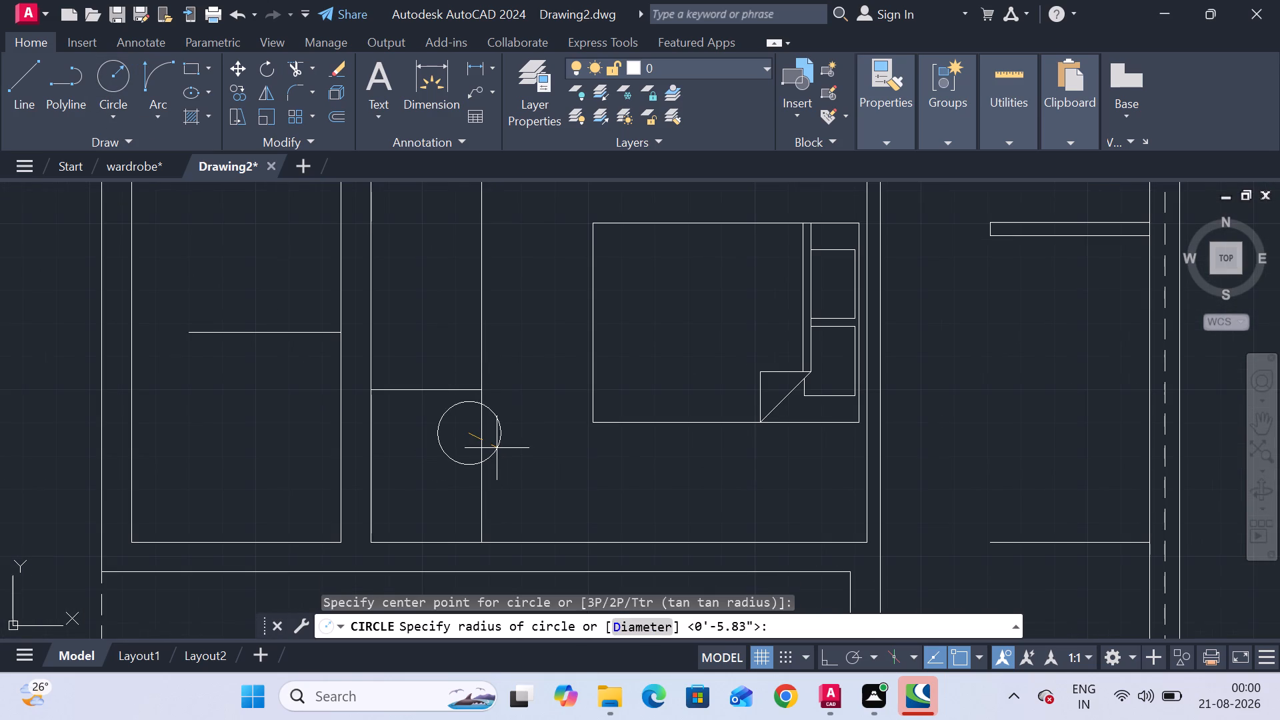
{"action": "left_click", "coordinate": [497, 448]}
Move the circle slightly southeast so its centre lies on the narrow rectangle's east edge.
{"action": "left_click", "coordinate": [495, 452]}
{"action": "right_click", "coordinate": [495, 452]}
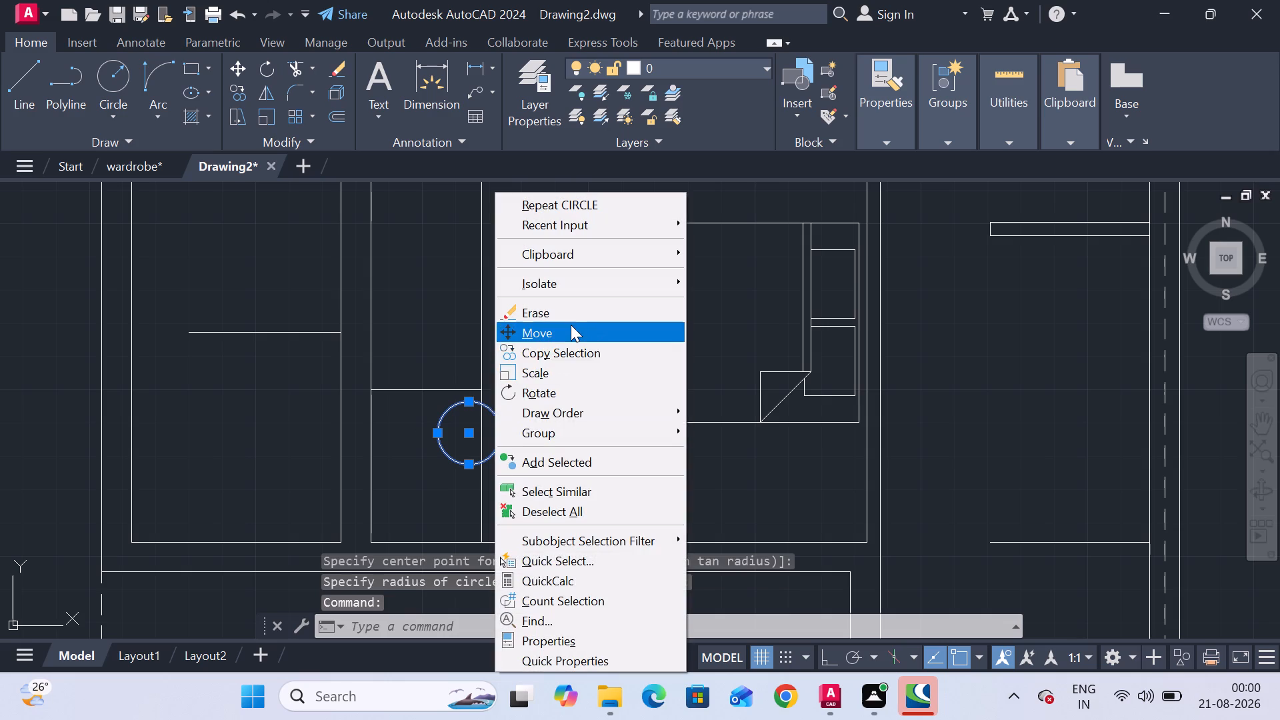
{"action": "left_click", "coordinate": [571, 325]}
{"action": "left_click", "coordinate": [469, 430]}
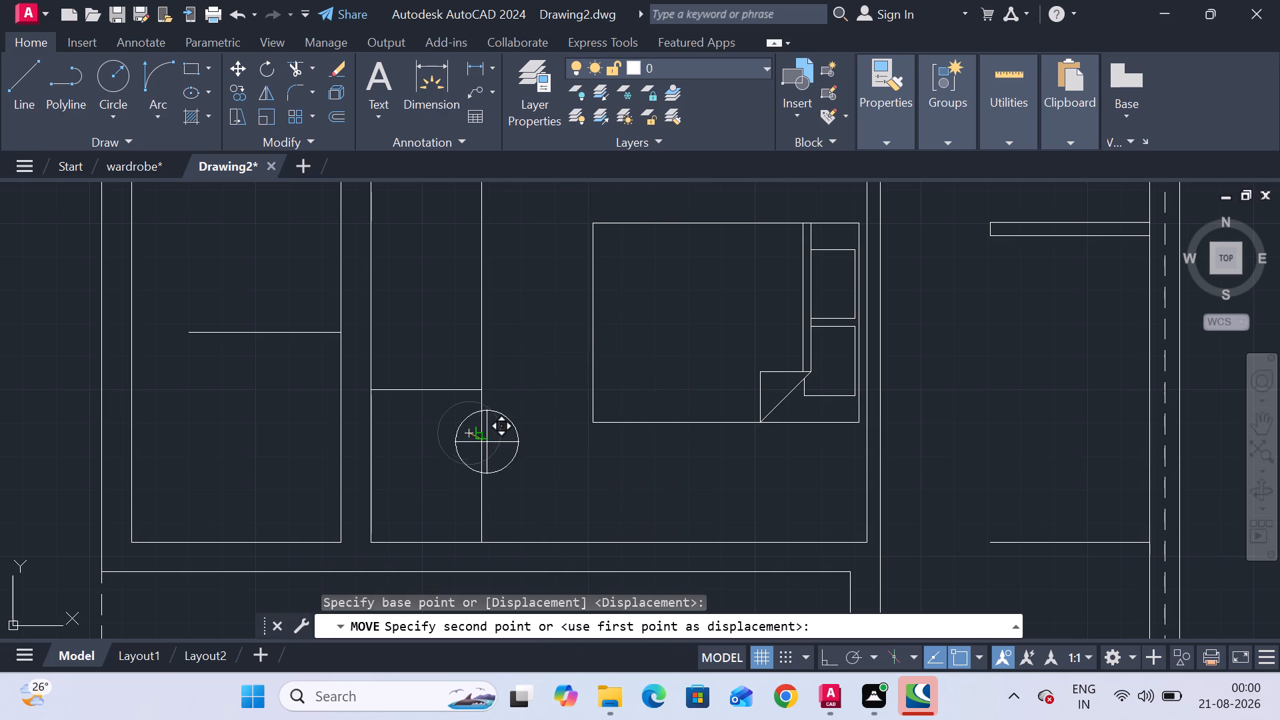
{"action": "left_click", "coordinate": [491, 461]}
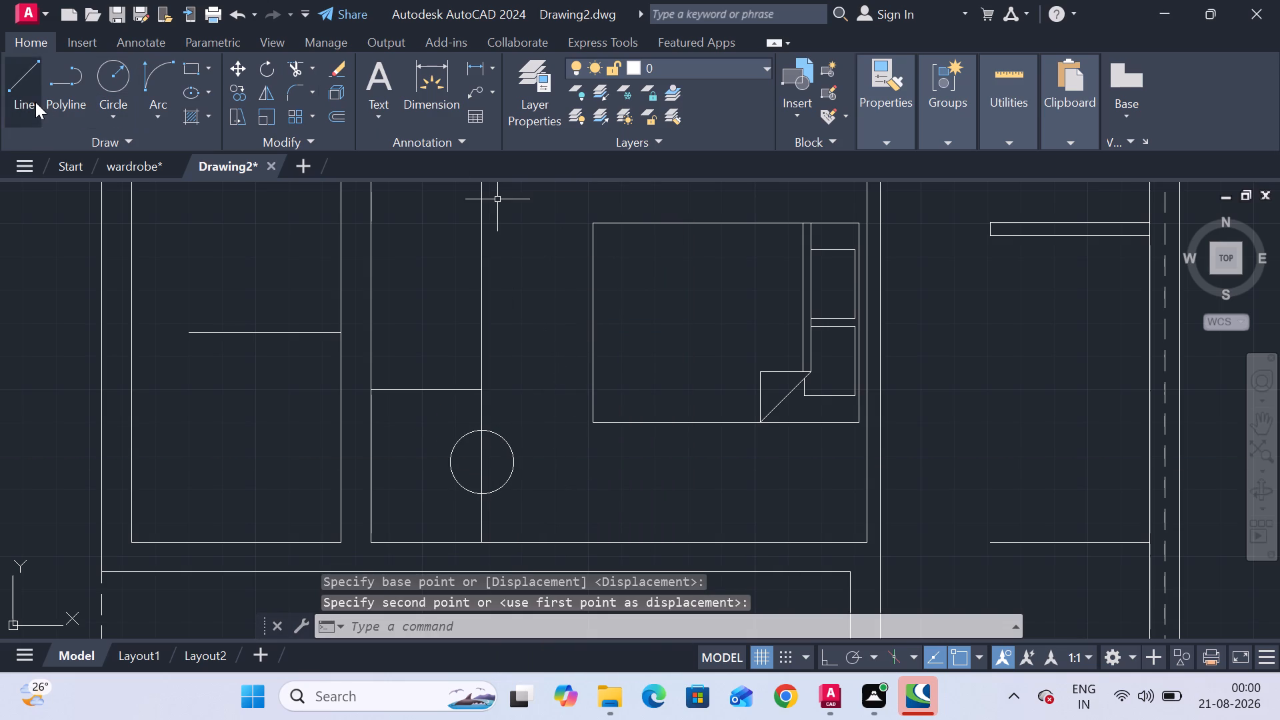
Draw a larger circle concentric with the seat circle as the outer outline of the chair's backrest.
{"action": "left_click", "coordinate": [111, 71]}
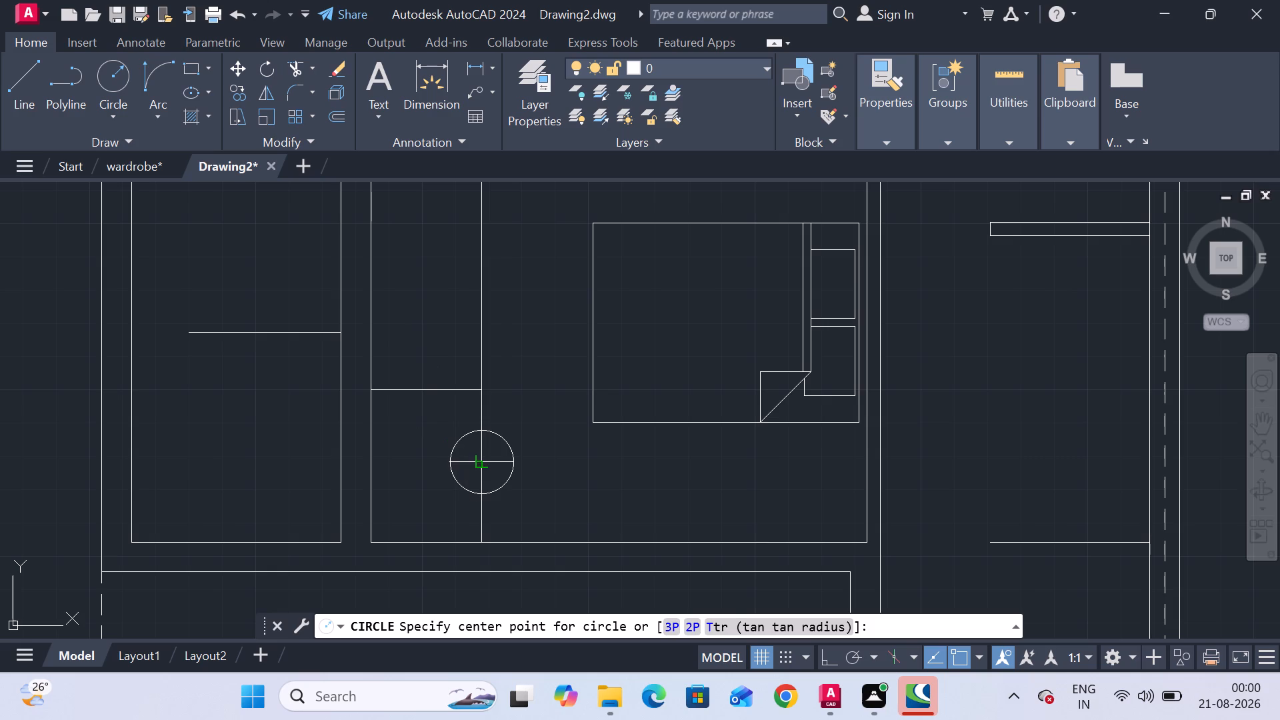
{"action": "left_click", "coordinate": [487, 459]}
{"action": "left_click", "coordinate": [516, 488]}
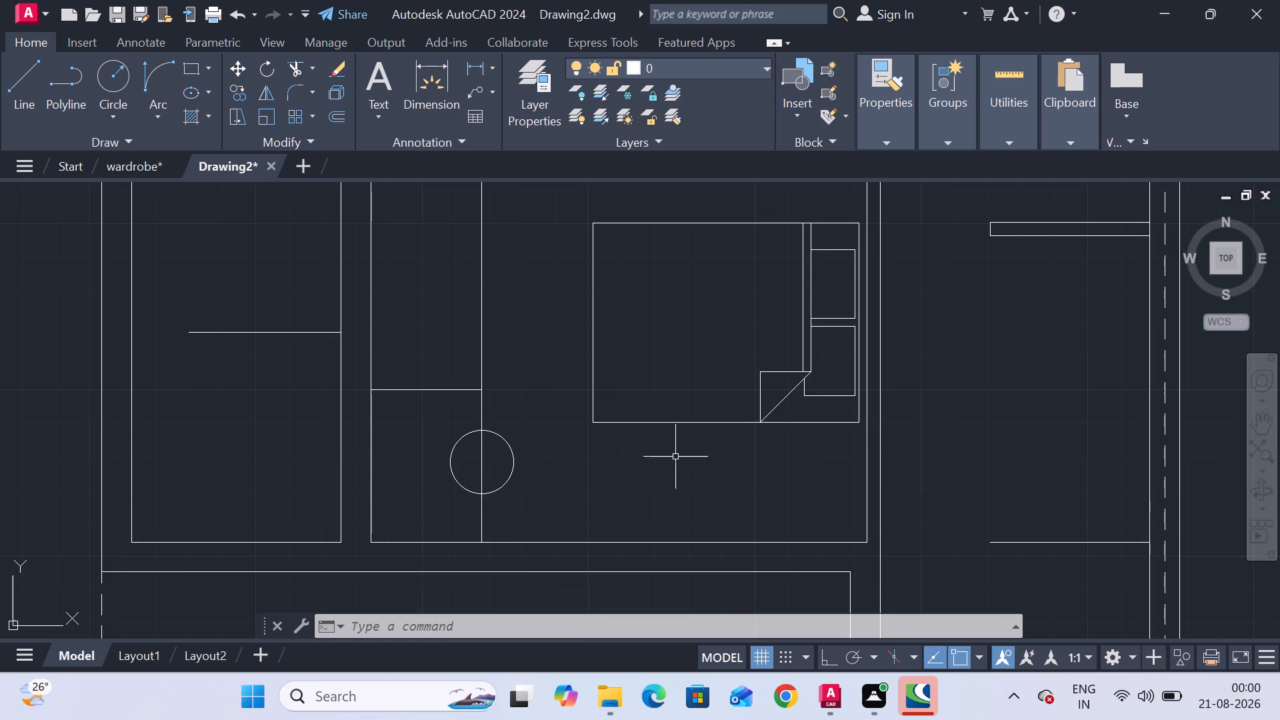
{"action": "left_click", "coordinate": [95, 69]}
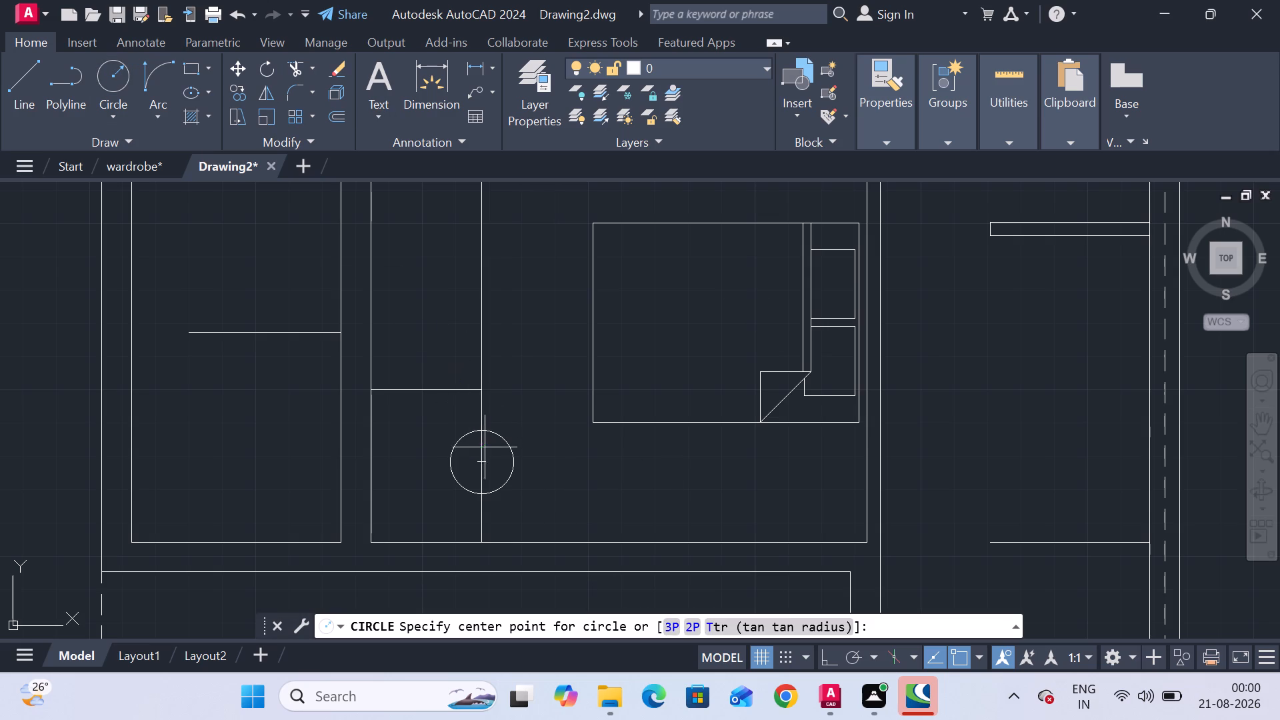
{"action": "left_click", "coordinate": [485, 457]}
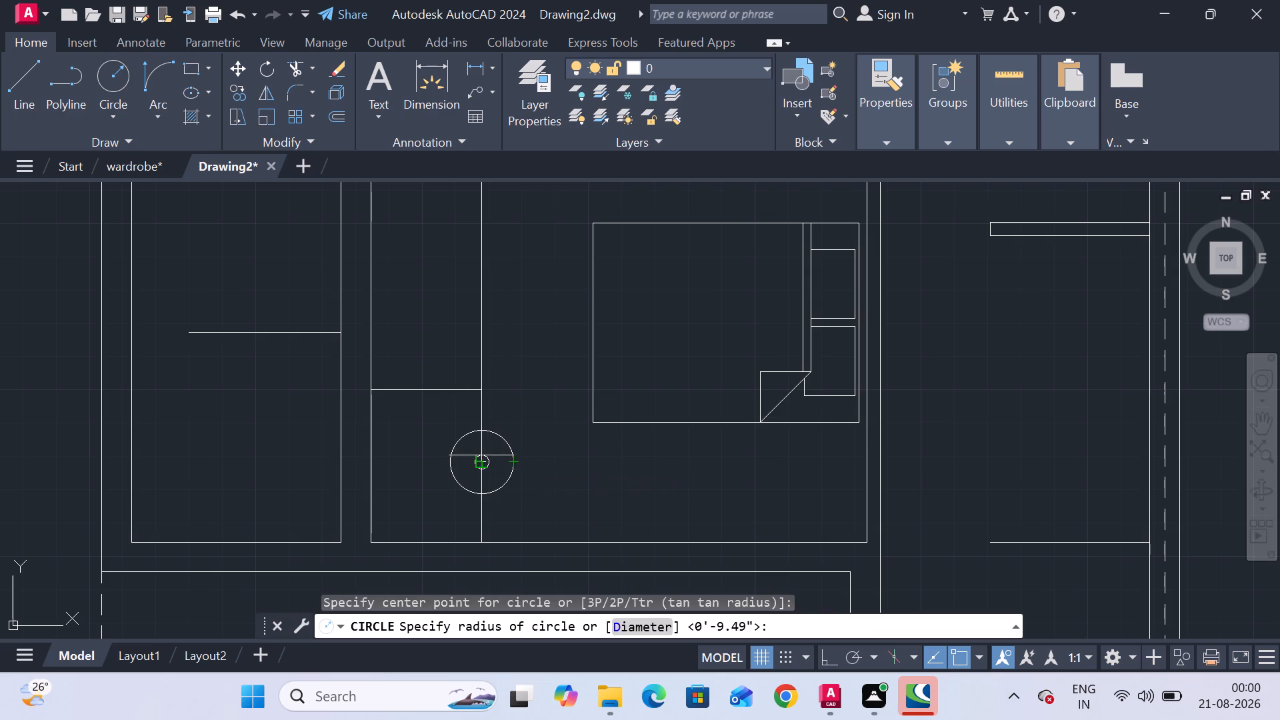
{"action": "left_click", "coordinate": [524, 479]}
Draw two short lines joining the inner and outer circles, one northeast and one southeast of their centre.
{"action": "left_click", "coordinate": [19, 83]}
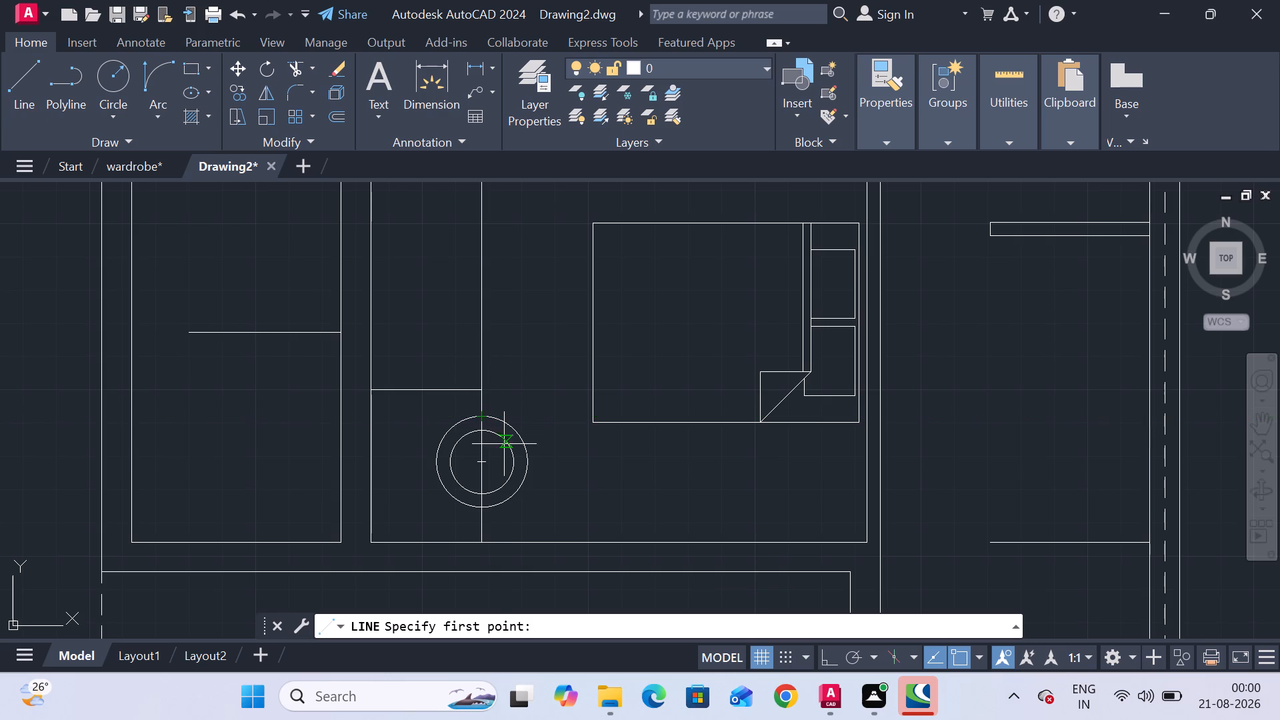
{"action": "scroll", "coordinate": [504, 445], "scroll_direction": "up", "scroll_amount": 3}
{"action": "left_click", "coordinate": [467, 337]}
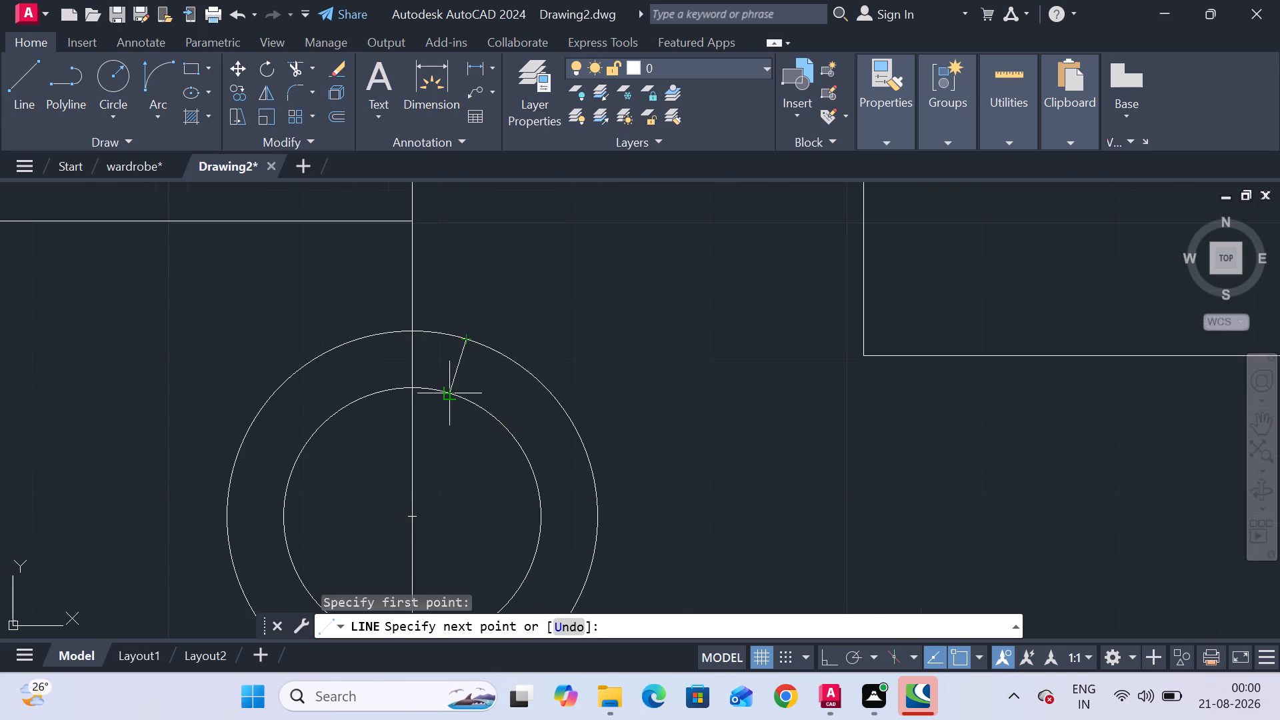
{"action": "left_click", "coordinate": [450, 395]}
{"action": "scroll", "coordinate": [471, 451], "scroll_direction": "down", "scroll_amount": 2}
{"action": "middle_click_drag", "start_coordinate": [471, 451], "coordinate": [475, 385]}
{"action": "key", "text": "Escape"}
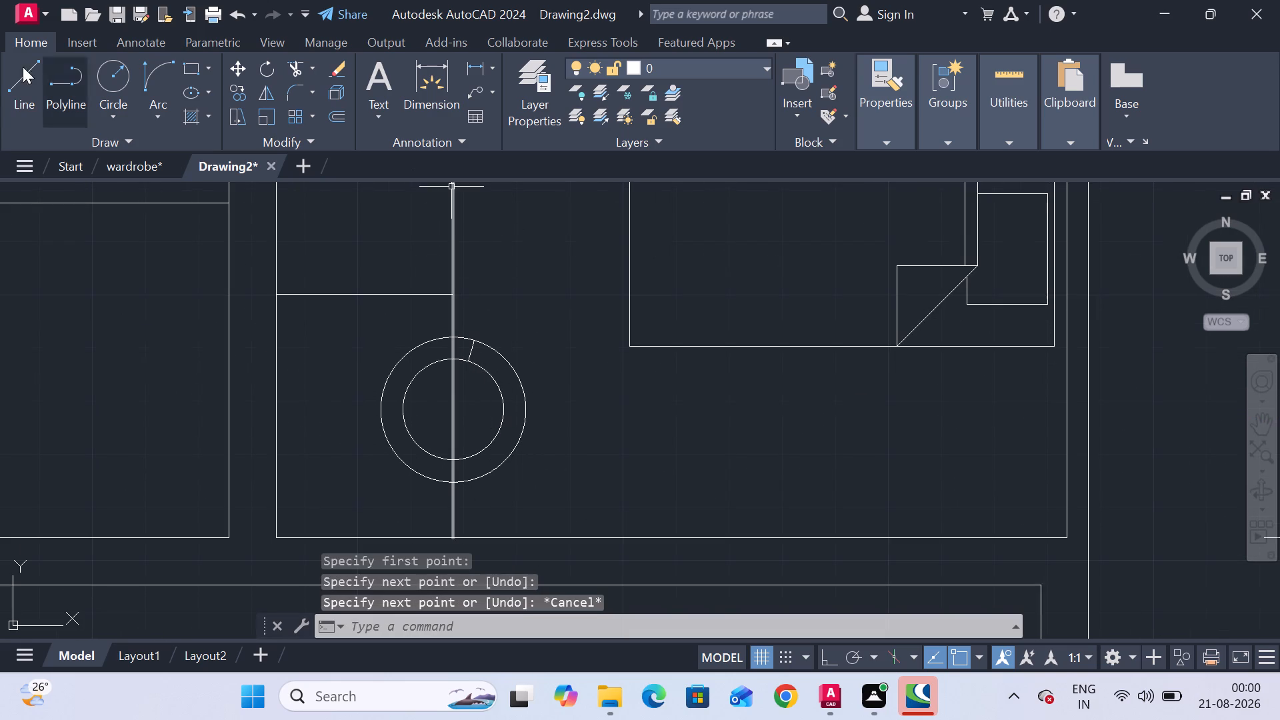
{"action": "left_click", "coordinate": [7, 83]}
{"action": "scroll", "coordinate": [478, 451], "scroll_direction": "up", "scroll_amount": 1}
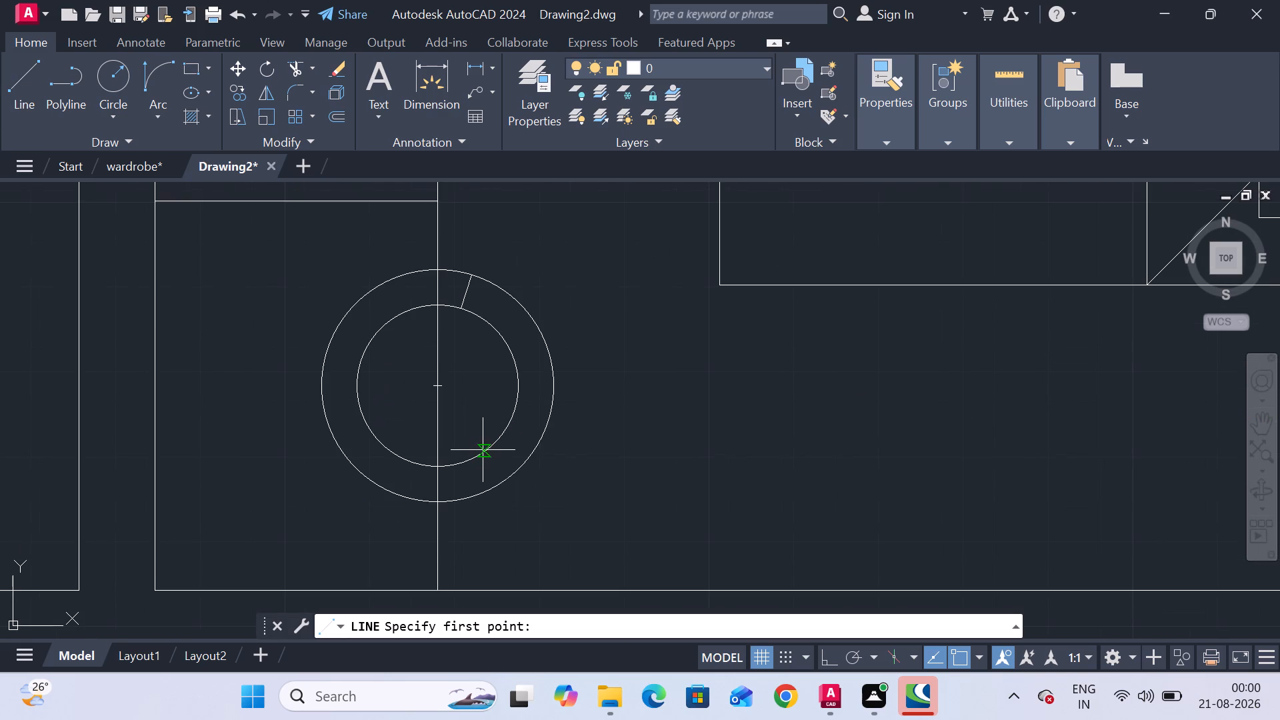
{"action": "left_click", "coordinate": [483, 454]}
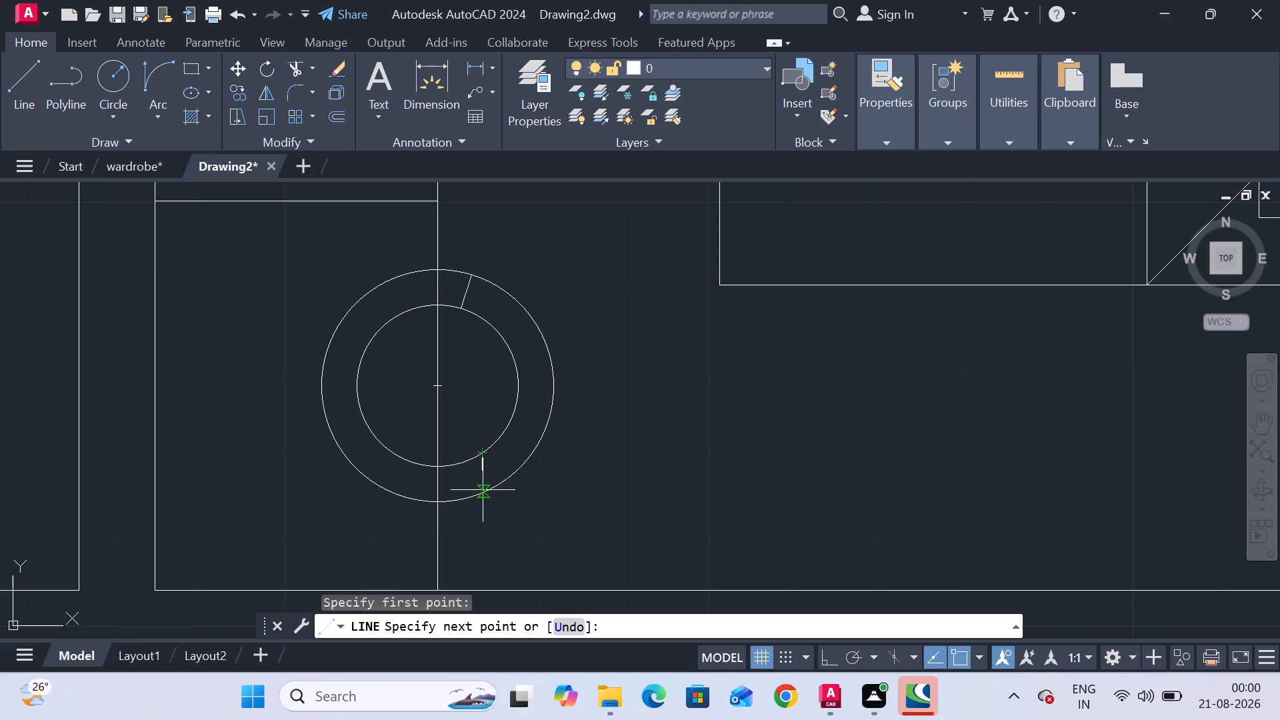
{"action": "left_click", "coordinate": [483, 494]}
{"action": "key", "text": "Escape"}
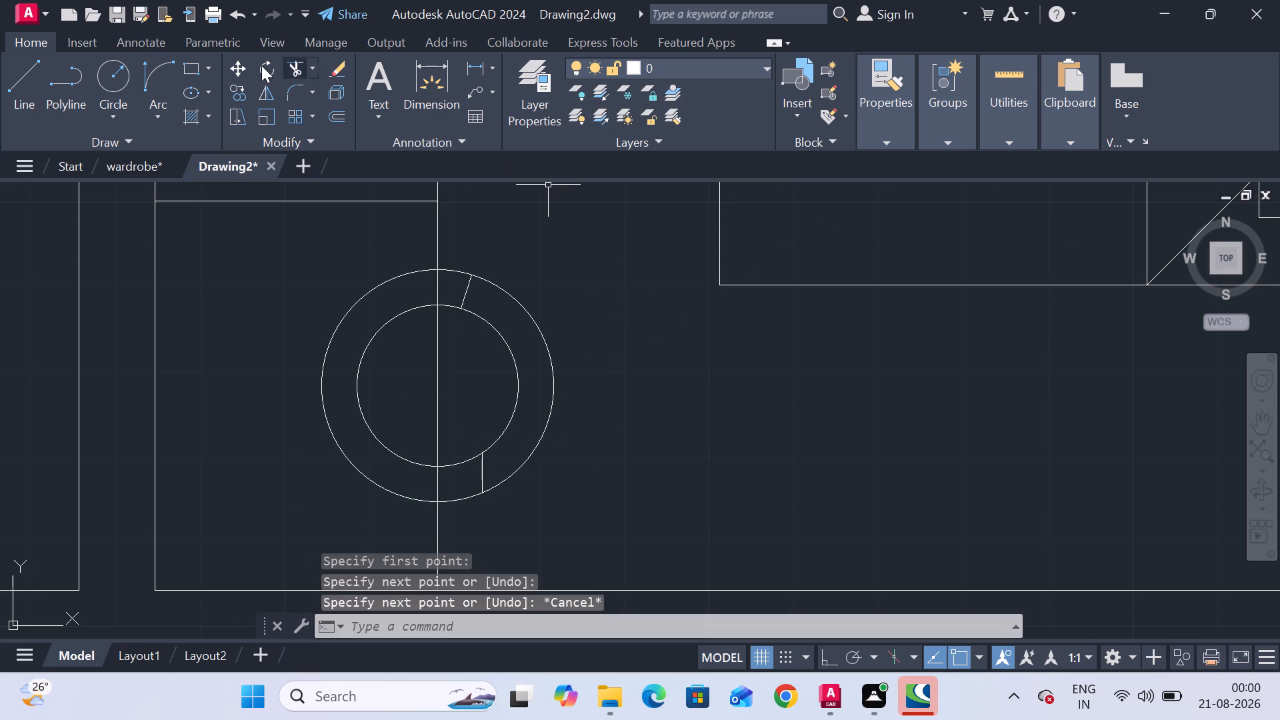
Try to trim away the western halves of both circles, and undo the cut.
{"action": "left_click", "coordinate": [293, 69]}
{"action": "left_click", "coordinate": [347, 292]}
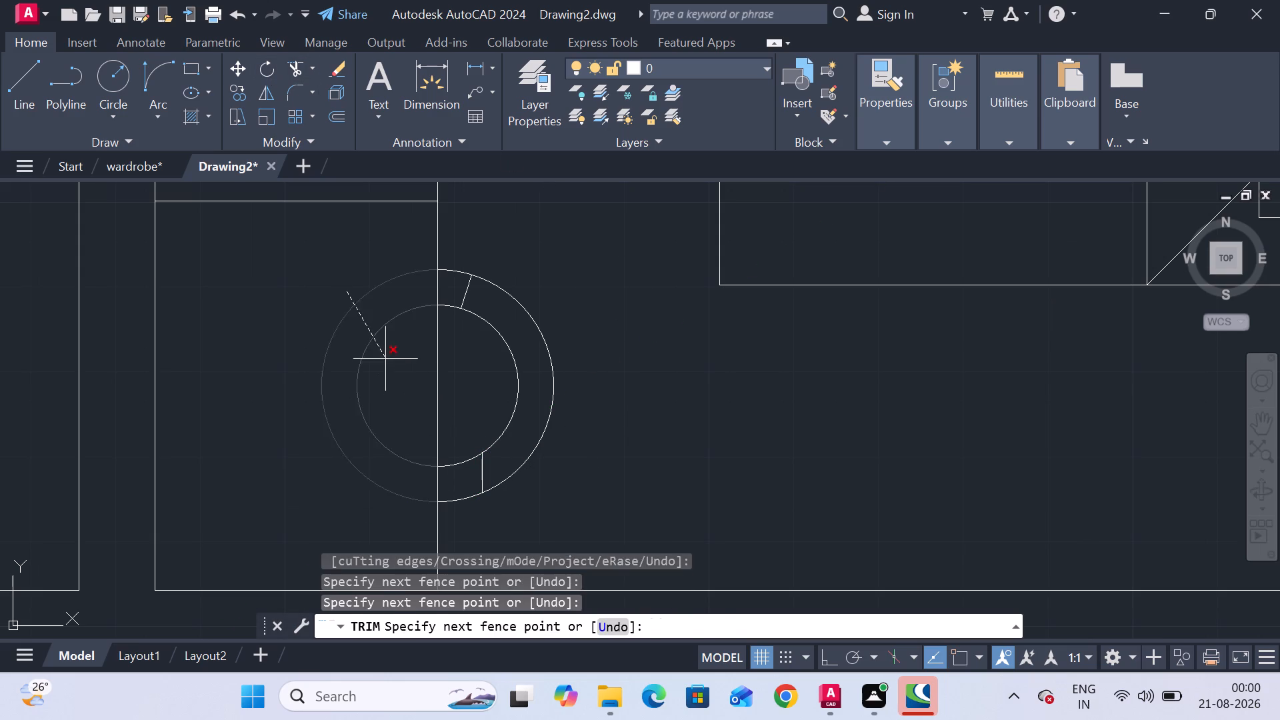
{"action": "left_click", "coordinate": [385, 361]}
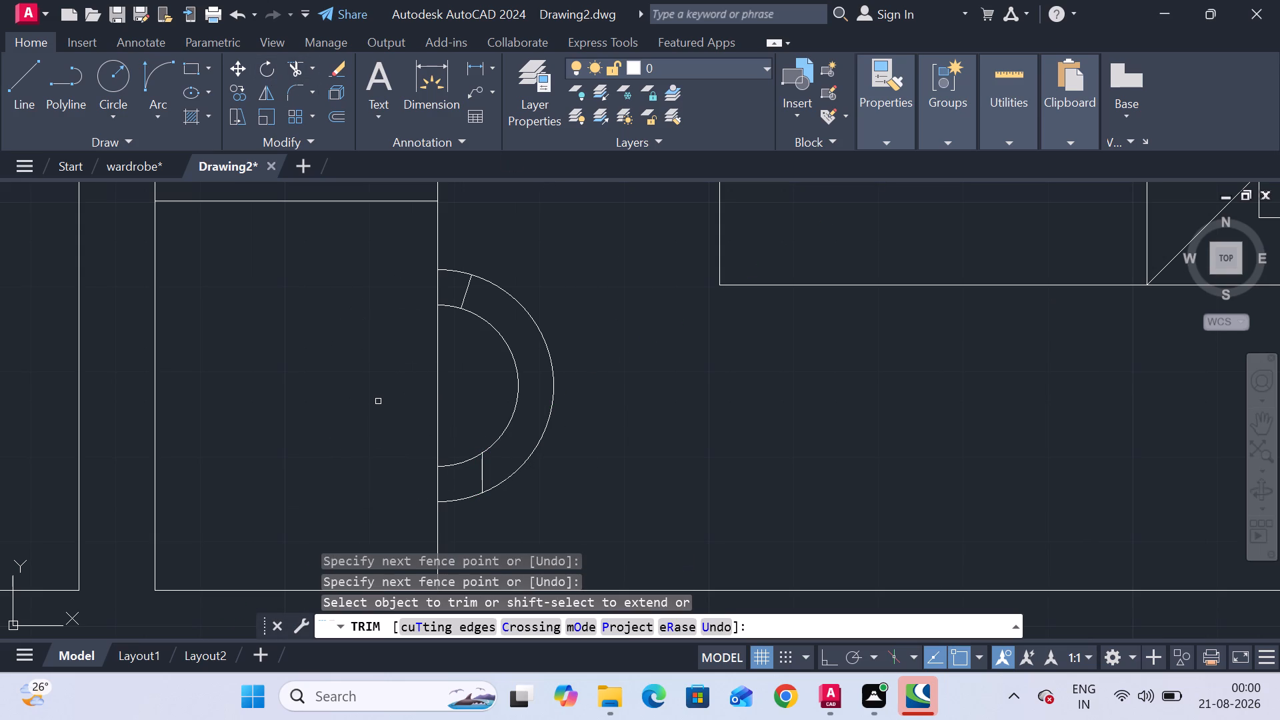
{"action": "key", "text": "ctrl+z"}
Trim the outer circle so only the eastern backrest arc between the two short lines remains.
{"action": "left_click", "coordinate": [386, 283]}
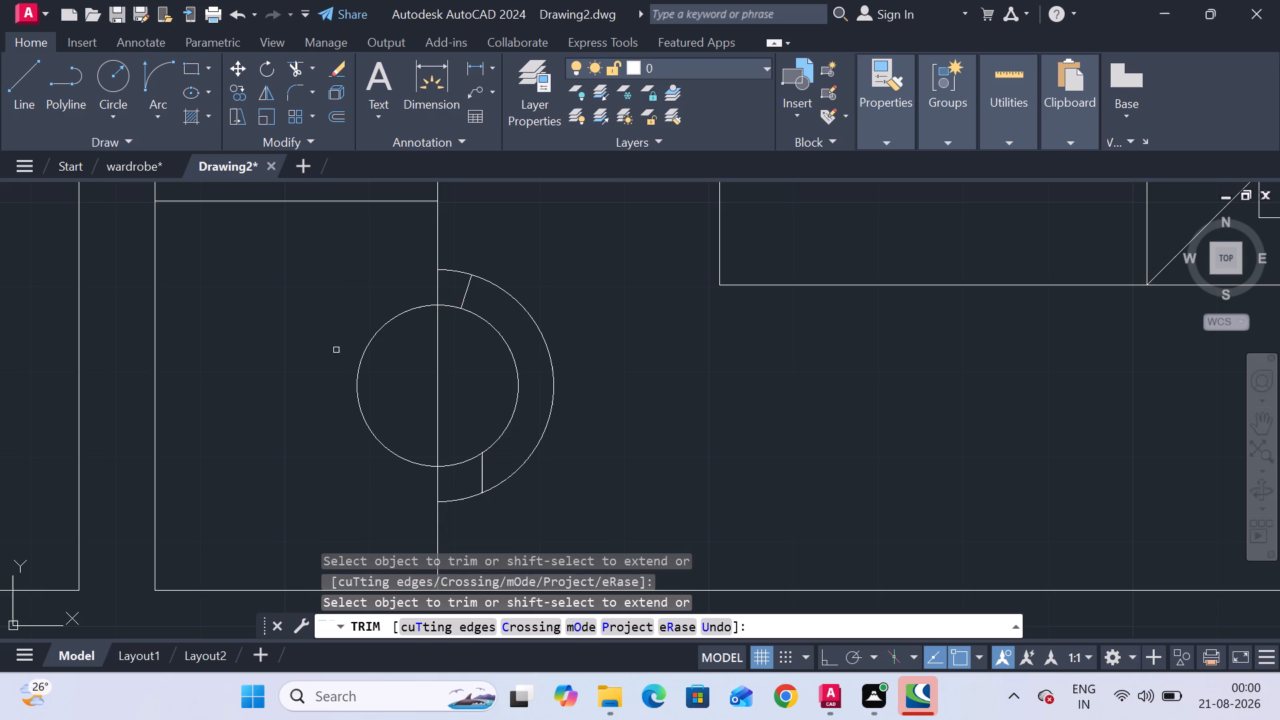
{"action": "scroll", "coordinate": [345, 477], "scroll_direction": "down", "scroll_amount": 2}
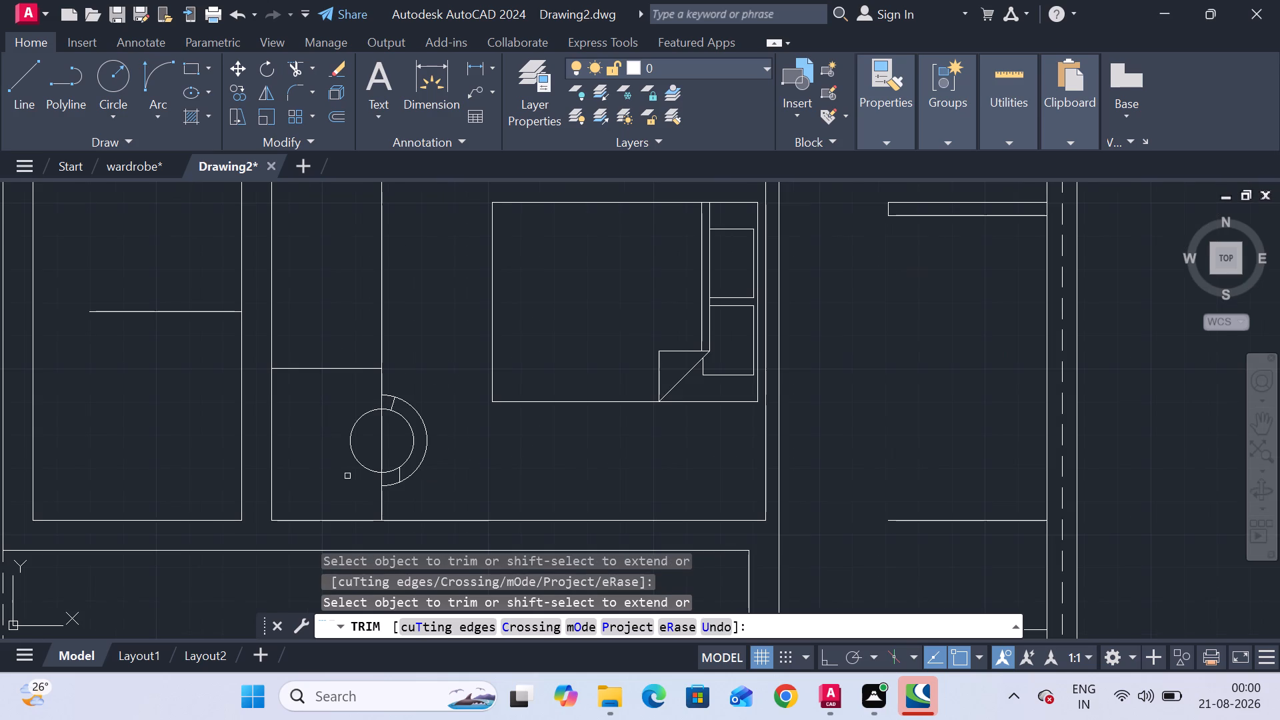
{"action": "scroll", "coordinate": [387, 394], "scroll_direction": "up", "scroll_amount": 3}
{"action": "left_click", "coordinate": [392, 400]}
{"action": "scroll", "coordinate": [392, 401], "scroll_direction": "down", "scroll_amount": 2}
{"action": "middle_click_drag", "start_coordinate": [395, 387], "coordinate": [401, 349]}
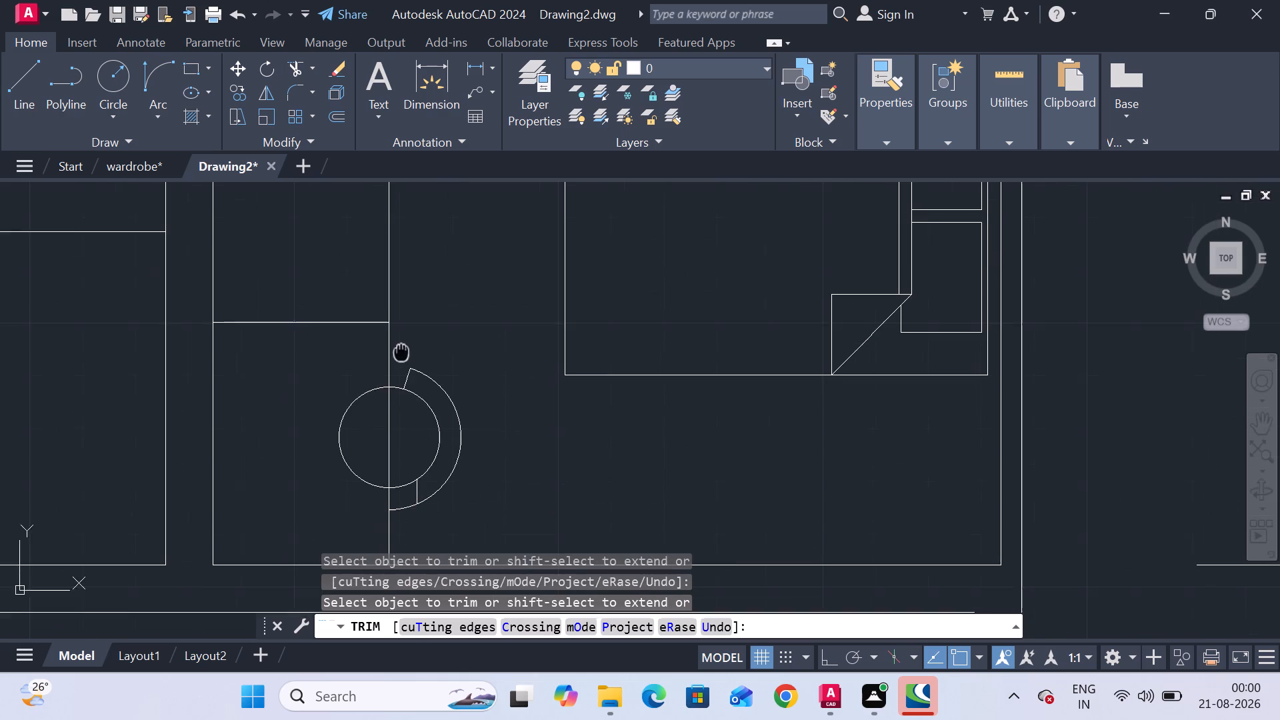
{"action": "middle_click_drag", "start_coordinate": [401, 349], "coordinate": [401, 347]}
{"action": "left_click", "coordinate": [405, 503]}
{"action": "key", "text": "Escape"}
{"action": "key", "text": "Escape"}
{"action": "key", "text": "Escape"}
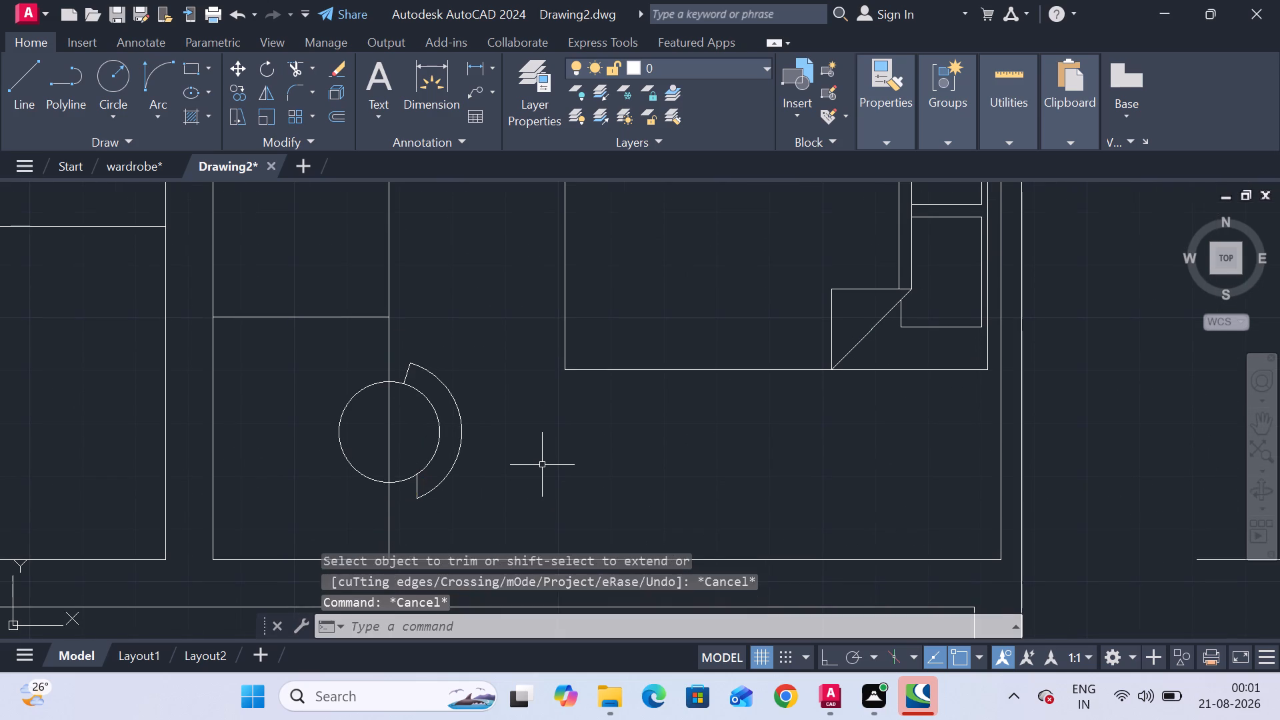
{"action": "key", "text": "Escape"}
{"action": "key", "text": "Escape"}
{"action": "key", "text": "Escape"}
Examine the furnished northwestern bedroom, especially the wardrobe's front line, rail and hangers, as a reference for the southern bedroom.
{"action": "scroll", "coordinate": [542, 465], "scroll_direction": "down", "scroll_amount": 3}
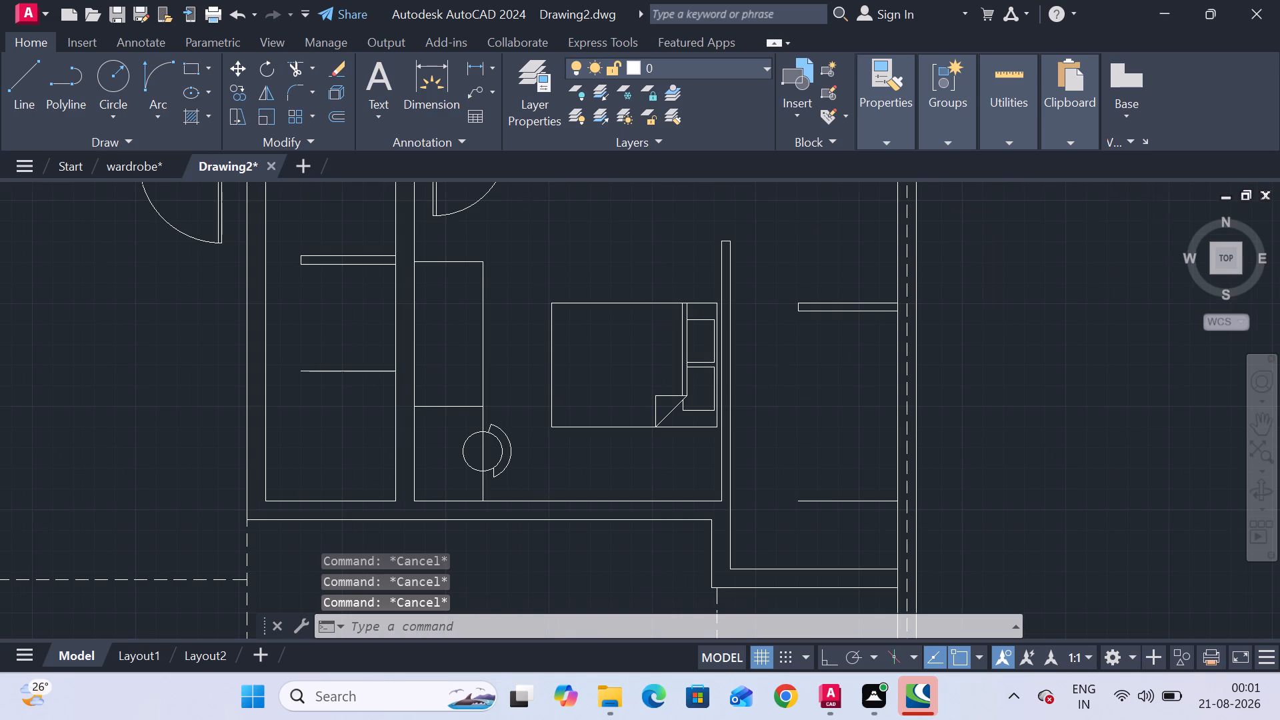
{"action": "middle_click_drag", "start_coordinate": [542, 465], "coordinate": [461, 395]}
{"action": "middle_click_drag", "start_coordinate": [463, 396], "coordinate": [470, 405]}
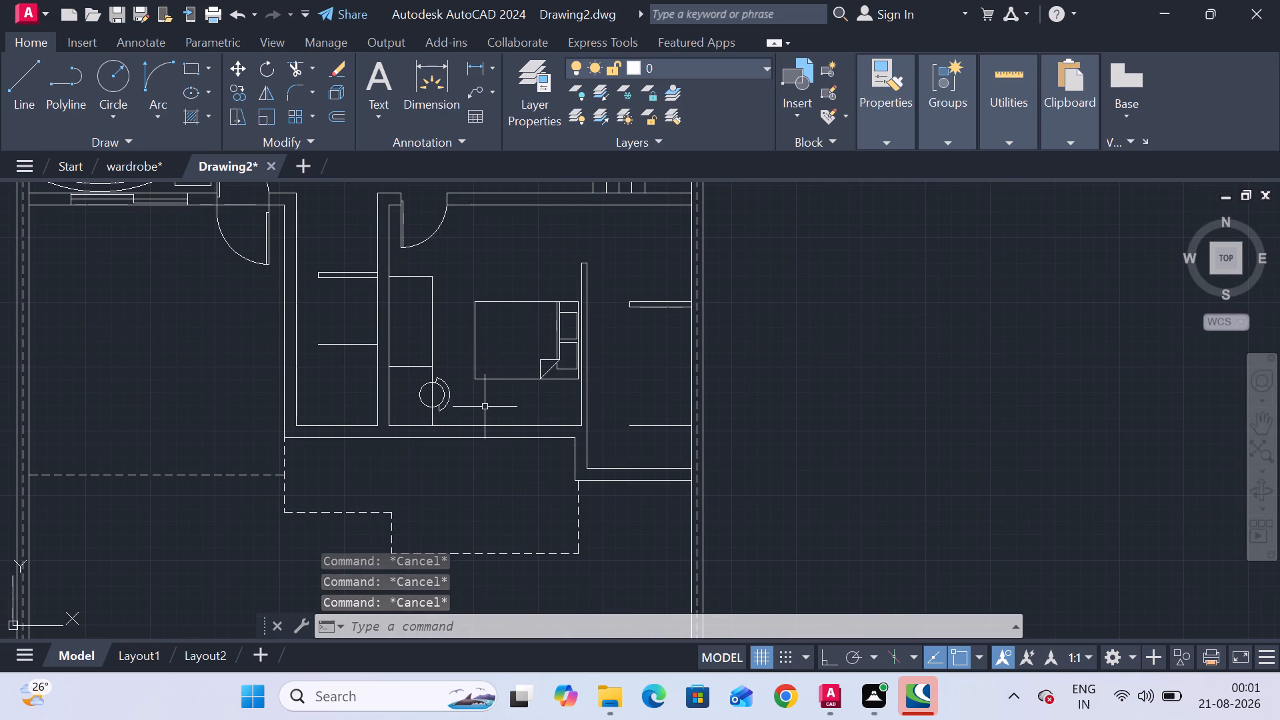
{"action": "middle_click_drag", "start_coordinate": [519, 323], "coordinate": [504, 497]}
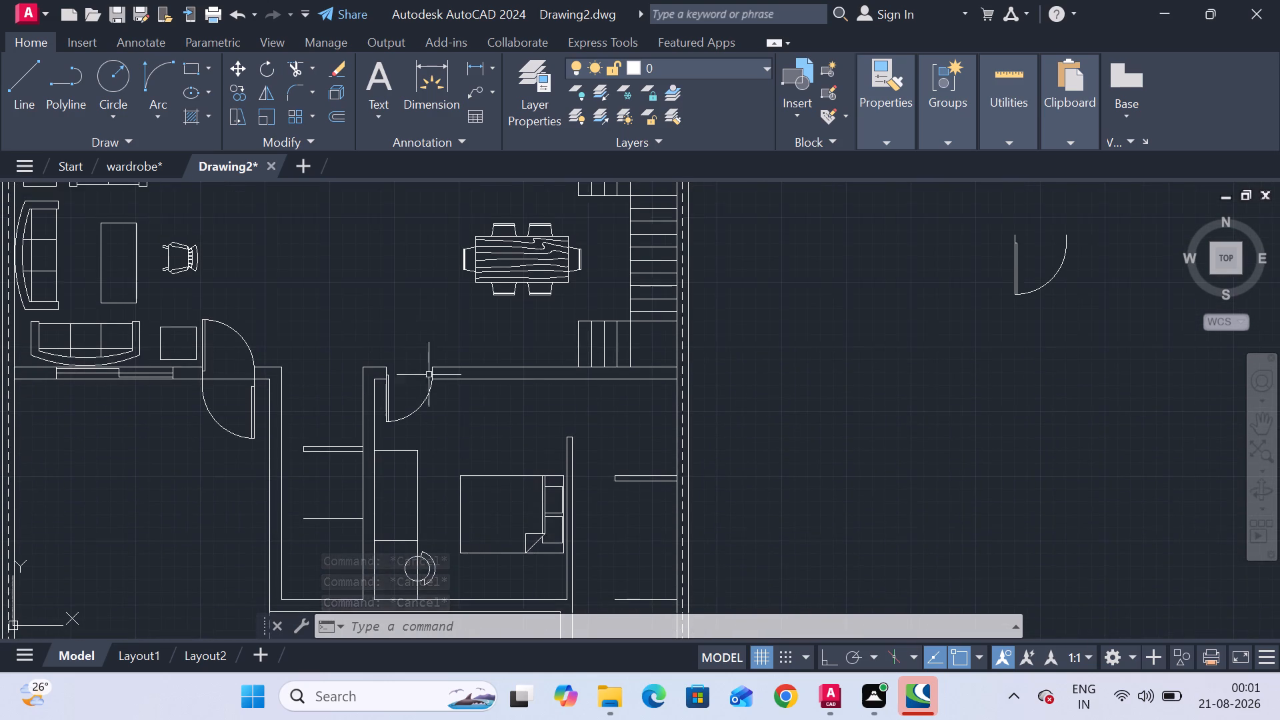
{"action": "scroll", "coordinate": [398, 307], "scroll_direction": "down", "scroll_amount": 2}
{"action": "middle_click_drag", "start_coordinate": [398, 307], "coordinate": [408, 443]}
{"action": "scroll", "coordinate": [269, 330], "scroll_direction": "up", "scroll_amount": 4}
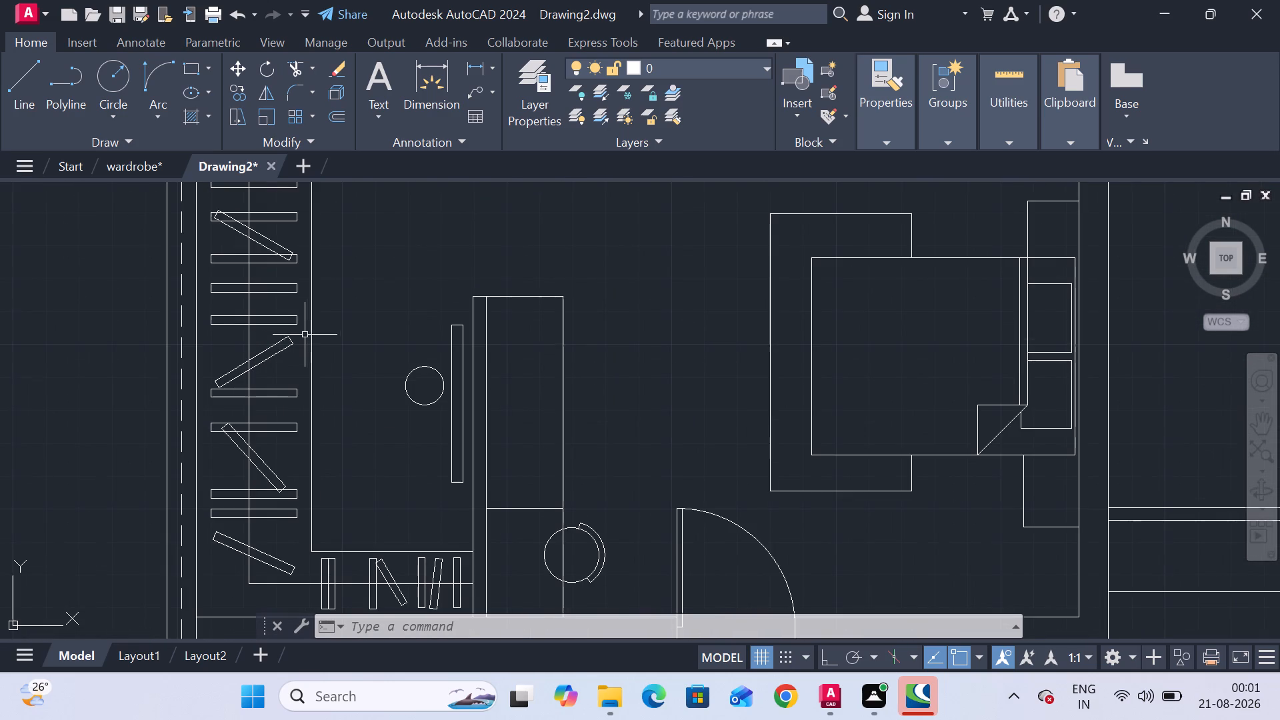
{"action": "left_click", "coordinate": [311, 336]}
{"action": "scroll", "coordinate": [370, 330], "scroll_direction": "down", "scroll_amount": 1}
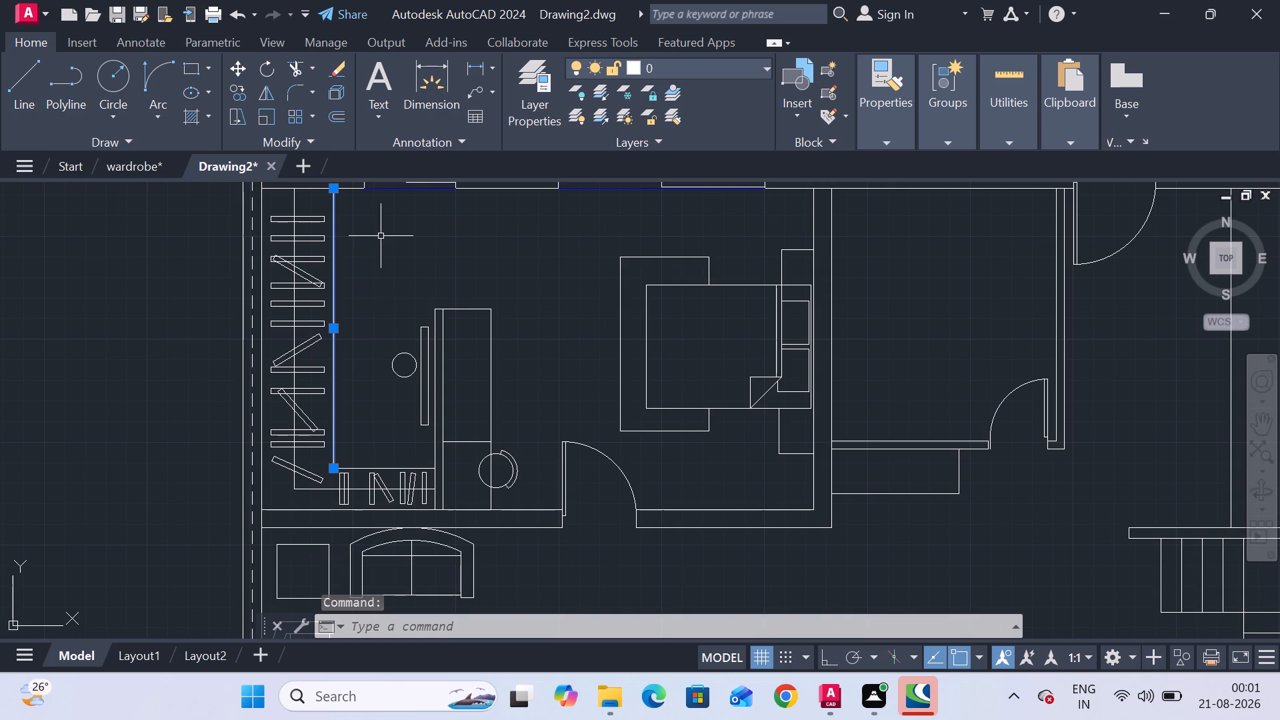
{"action": "middle_click_drag", "start_coordinate": [381, 236], "coordinate": [383, 291]}
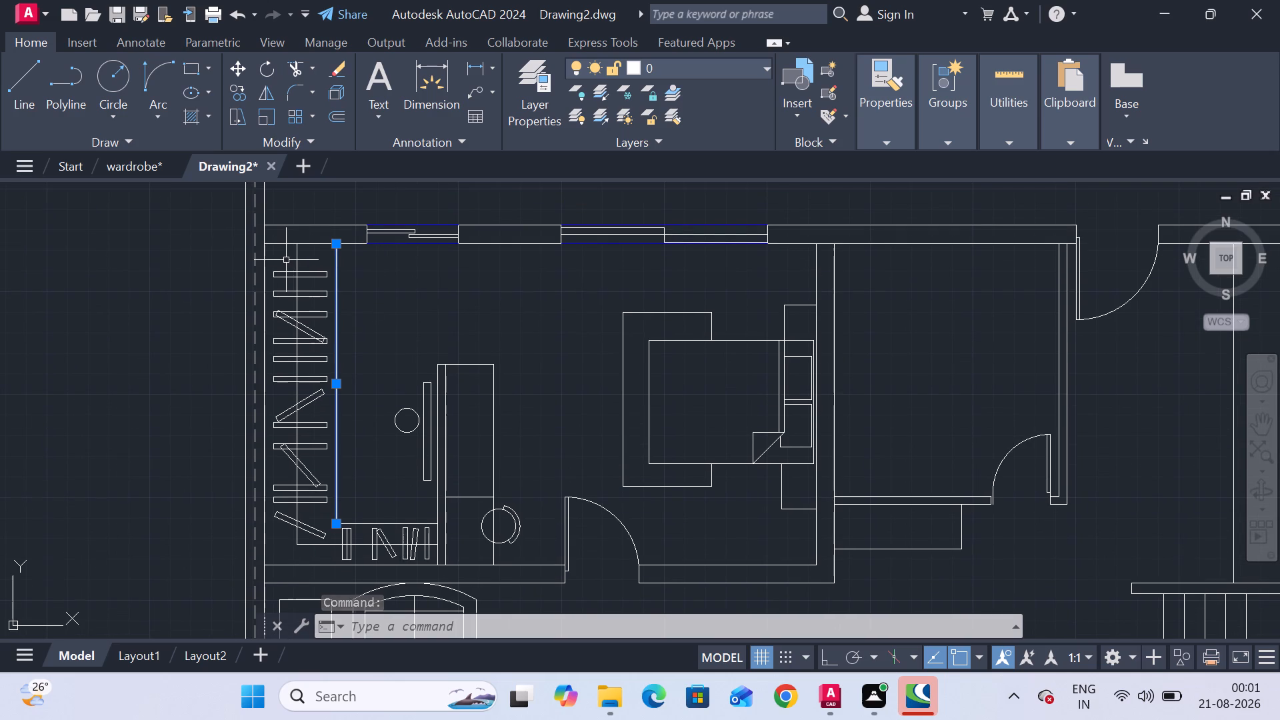
{"action": "left_click", "coordinate": [286, 260]}
{"action": "left_click", "coordinate": [318, 533]}
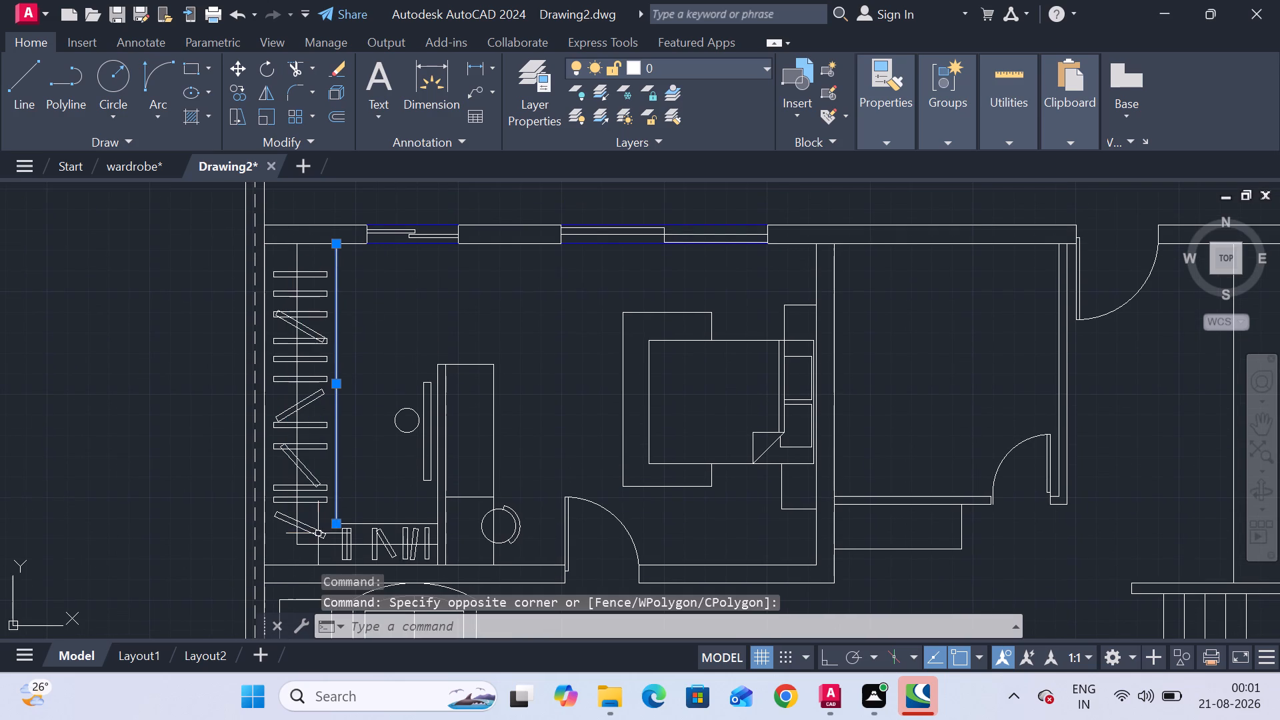
{"action": "key", "text": "Escape"}
{"action": "key", "text": "Escape"}
{"action": "scroll", "coordinate": [478, 445], "scroll_direction": "down", "scroll_amount": 2}
{"action": "middle_click_drag", "start_coordinate": [474, 421], "coordinate": [269, 214]}
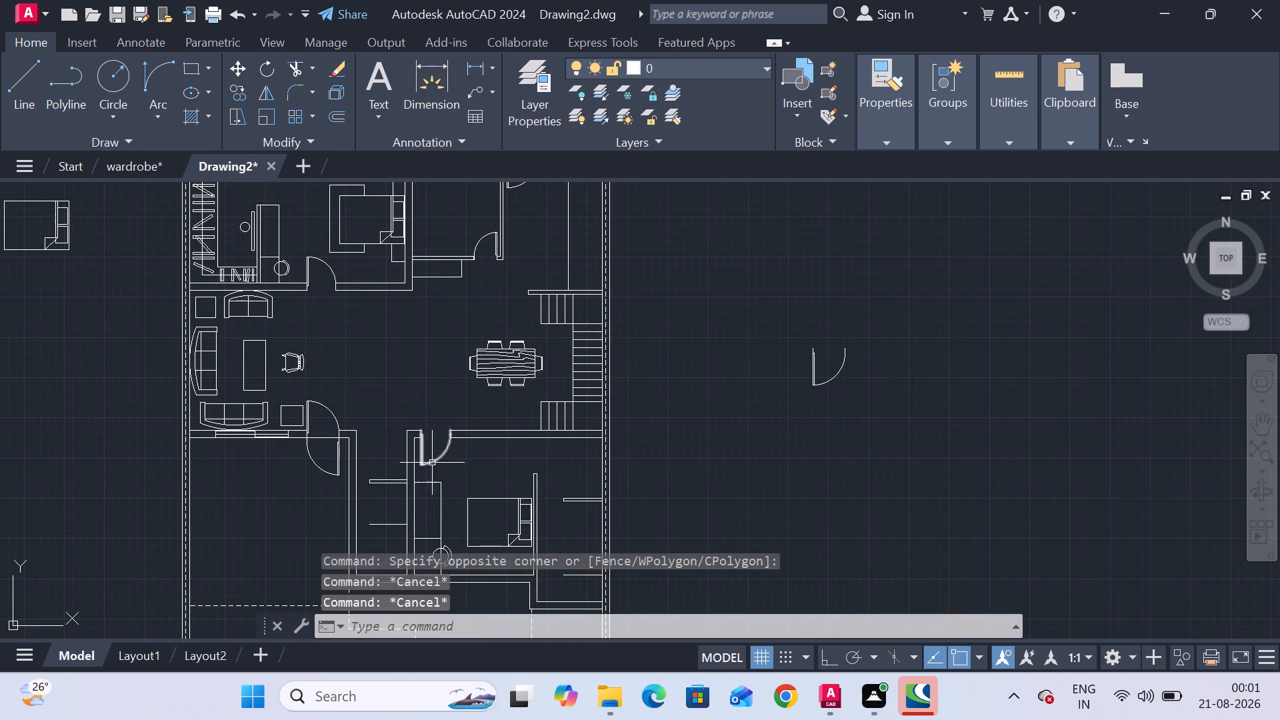
Draw the wardrobe's front line in the southeastern corner room, from the north wall down to the short partition near the east wall.
{"action": "middle_click_drag", "start_coordinate": [433, 463], "coordinate": [368, 238]}
{"action": "middle_click_drag", "start_coordinate": [540, 281], "coordinate": [485, 332]}
{"action": "scroll", "coordinate": [478, 327], "scroll_direction": "down", "scroll_amount": 1}
{"action": "scroll", "coordinate": [471, 291], "scroll_direction": "up", "scroll_amount": 3}
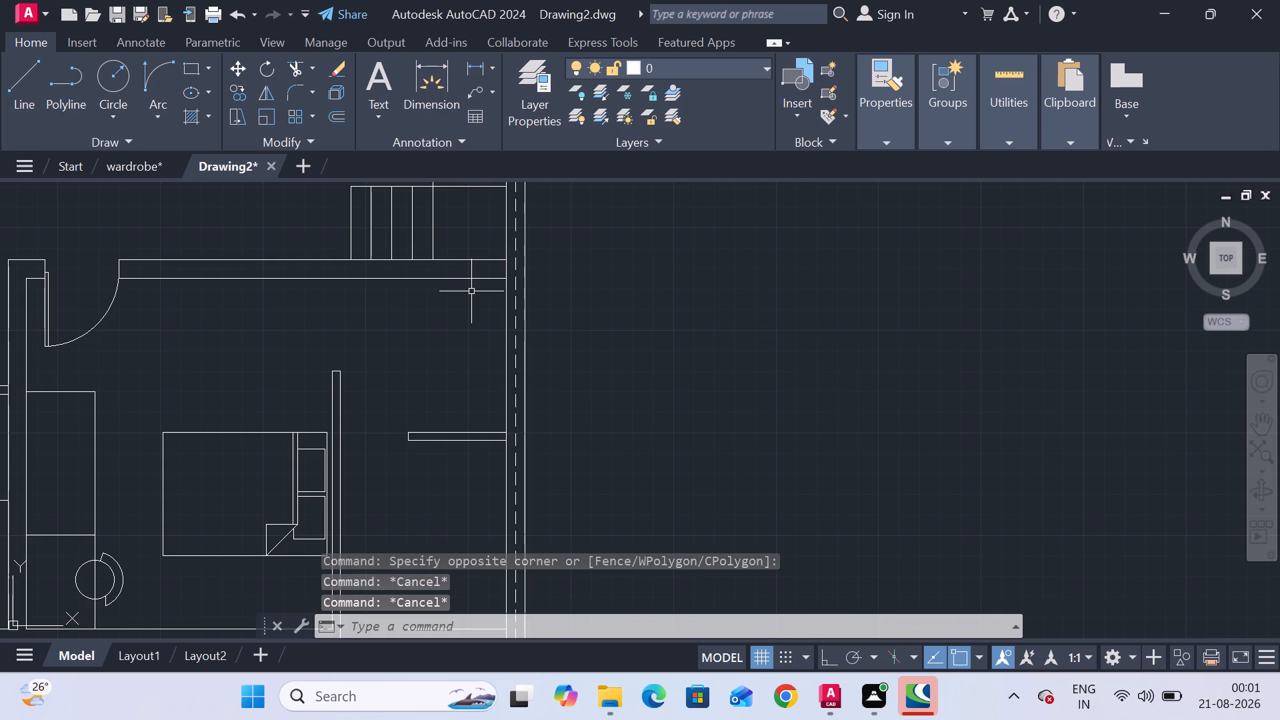
{"action": "left_click", "coordinate": [17, 98]}
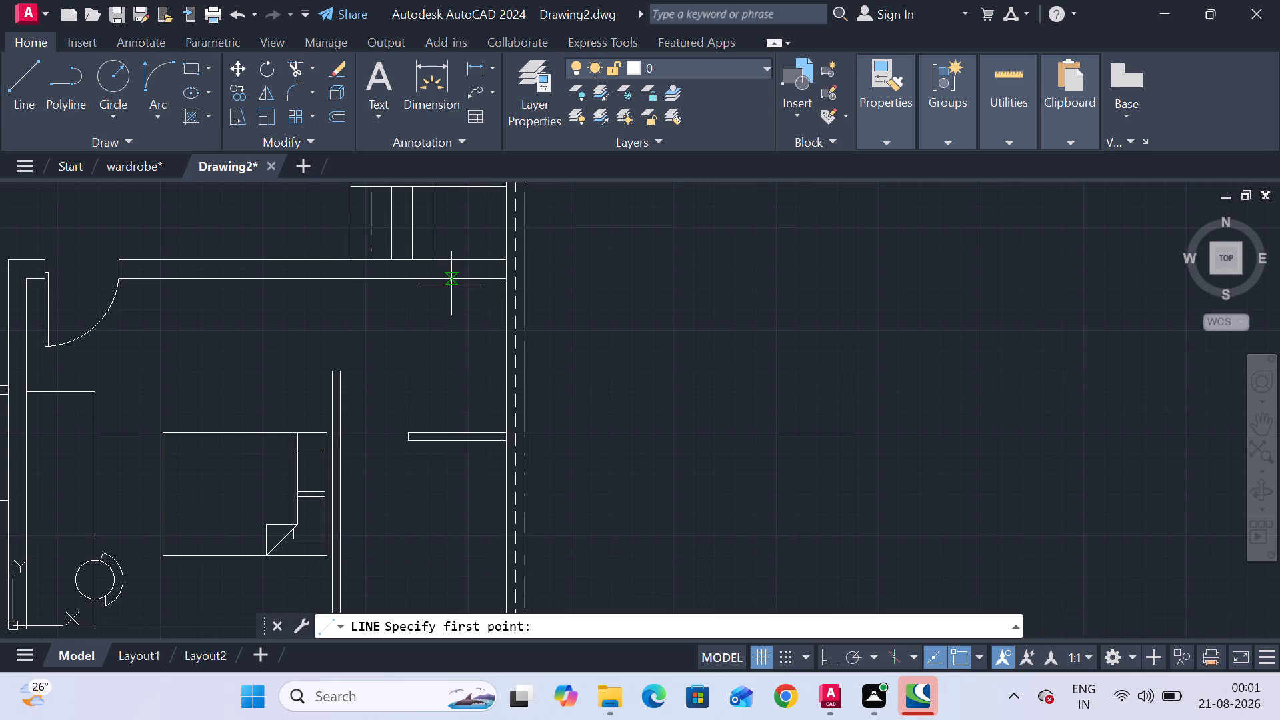
{"action": "left_click", "coordinate": [458, 280]}
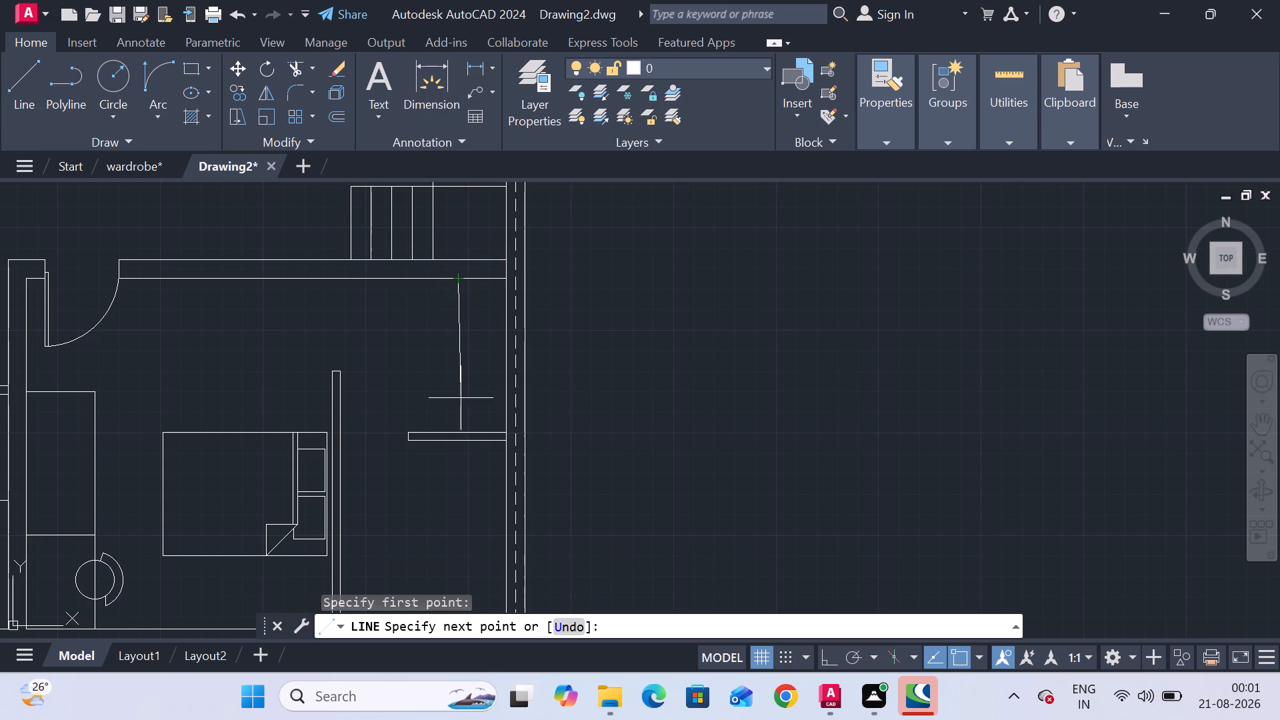
{"action": "left_click", "coordinate": [461, 430]}
{"action": "key", "text": "Escape"}
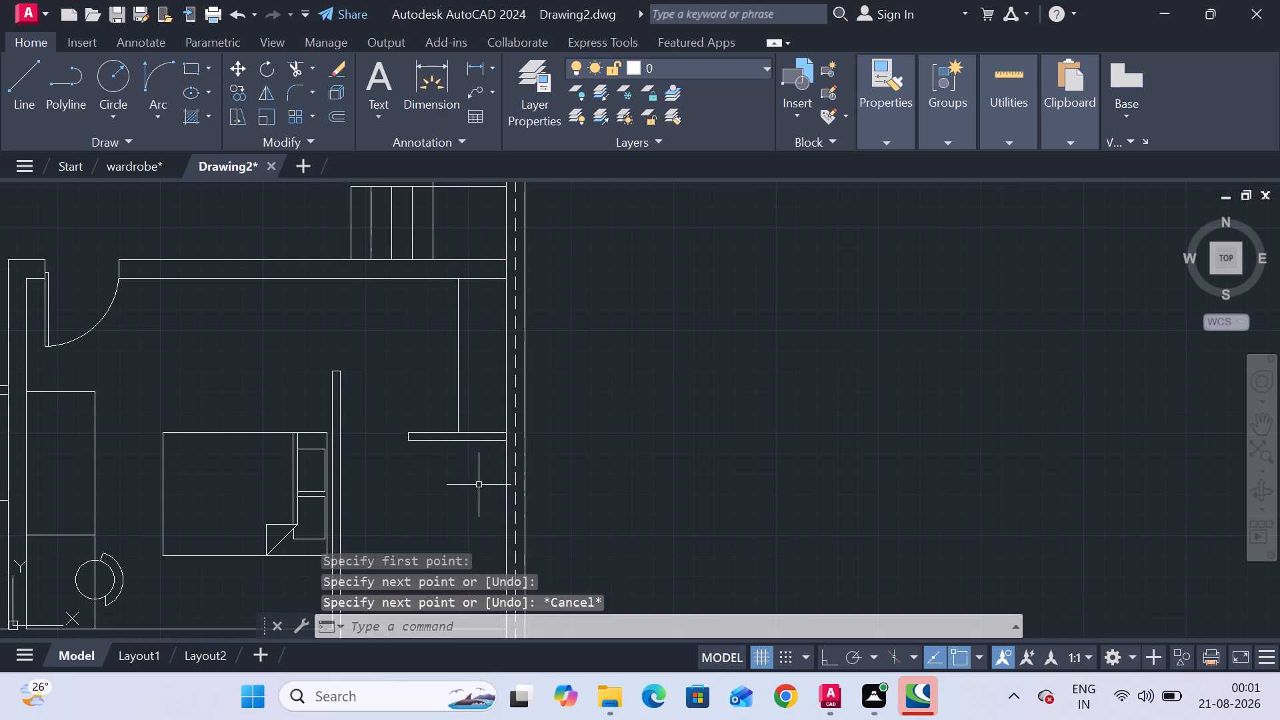
Draw a parallel hanging-rail line between the wardrobe front and the east wall, from the north wall to the short partition.
{"action": "left_click", "coordinate": [9, 102]}
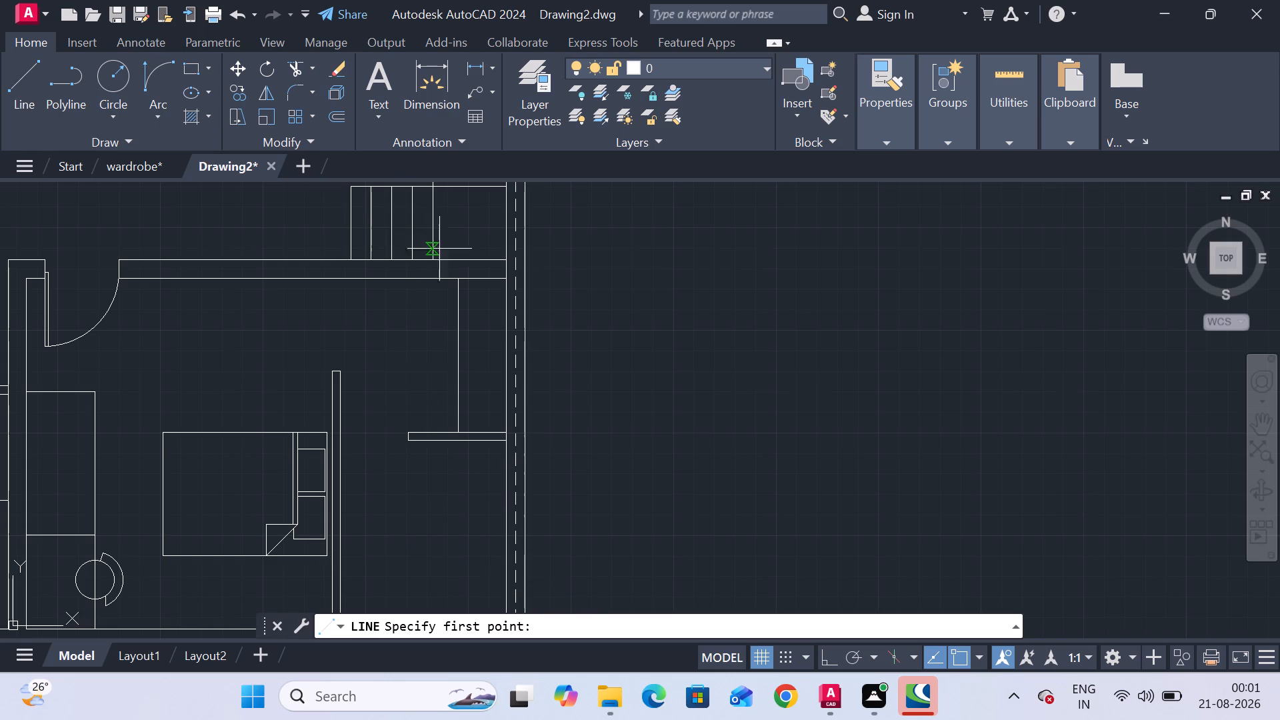
{"action": "left_click", "coordinate": [485, 281]}
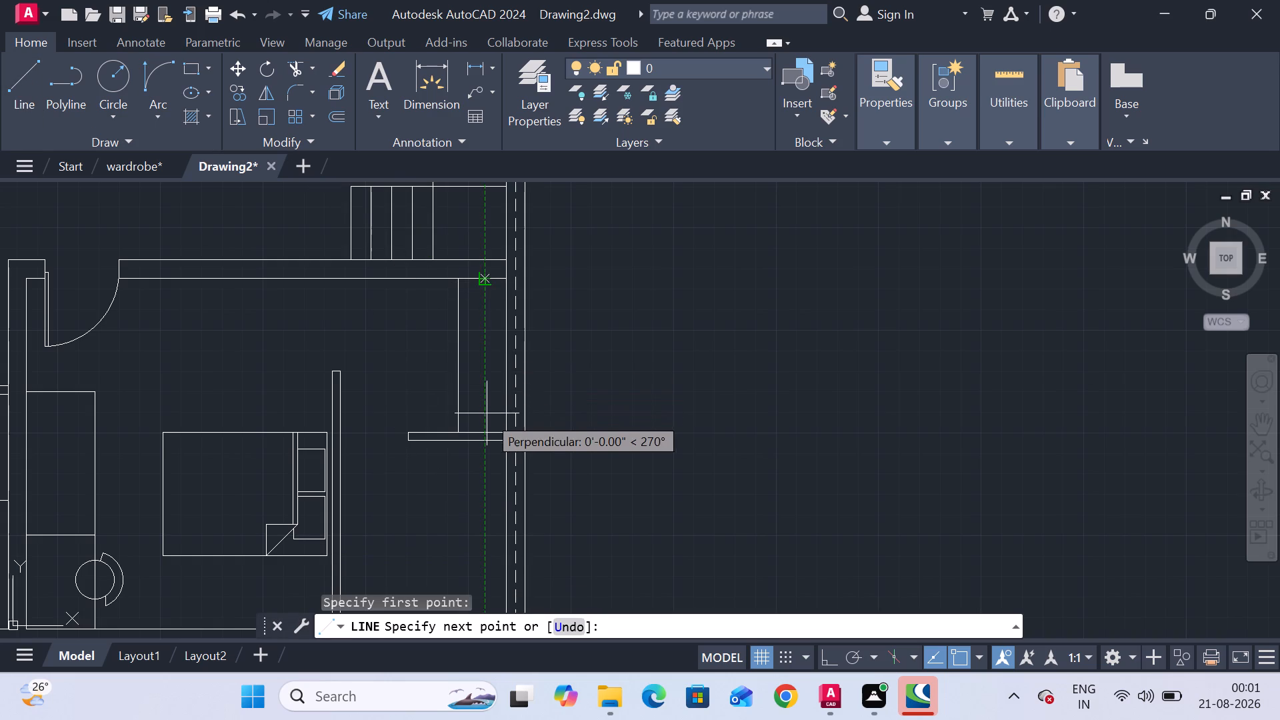
{"action": "left_click", "coordinate": [487, 432]}
{"action": "key", "text": "Escape"}
{"action": "key", "text": "Escape"}
{"action": "key", "text": "Escape"}
{"action": "key", "text": "Escape"}
{"action": "key", "text": "Escape"}
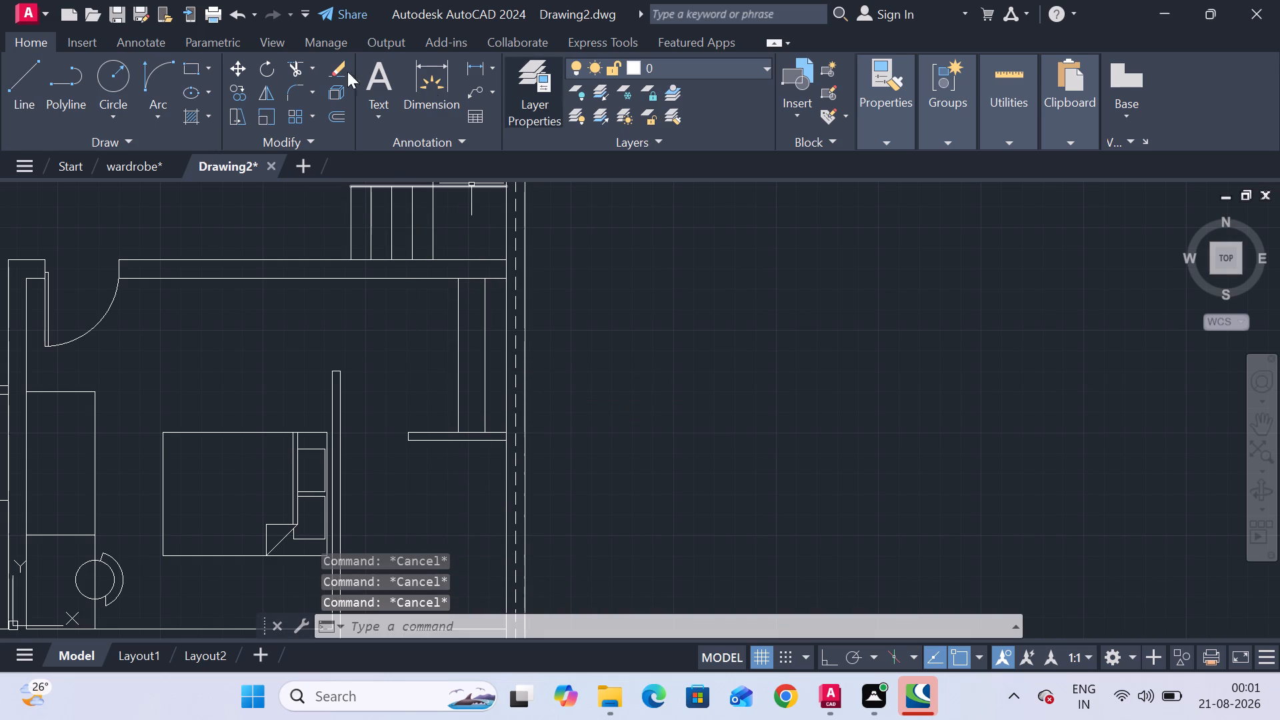
Draw a thin horizontal rectangle across the rail near its north end as a clothes hanger.
{"action": "left_click", "coordinate": [187, 67]}
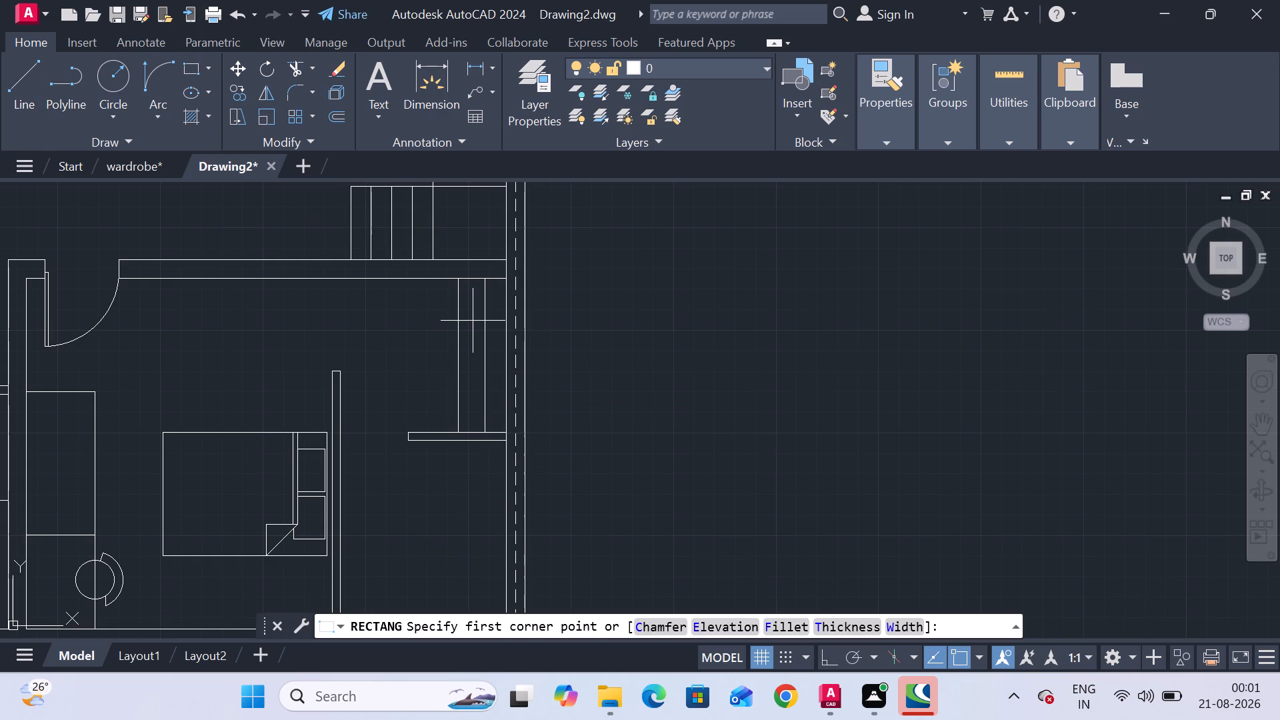
{"action": "scroll", "coordinate": [501, 313], "scroll_direction": "up", "scroll_amount": 1}
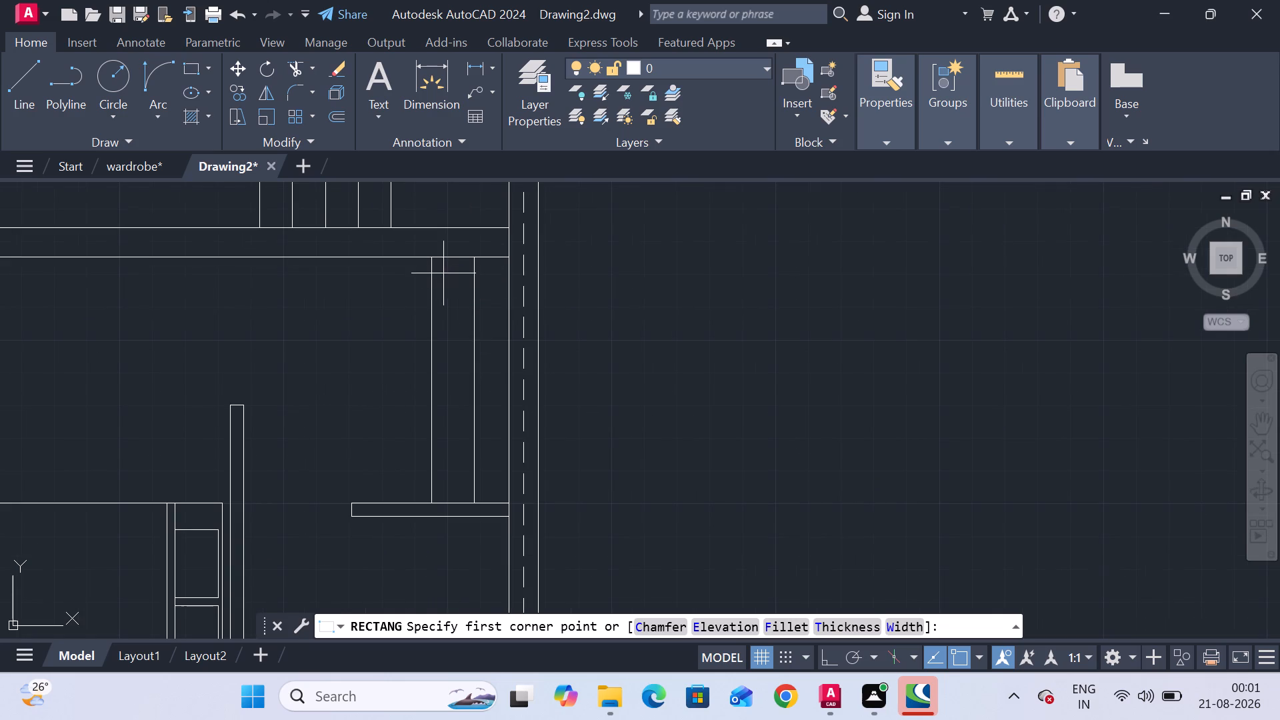
{"action": "left_click", "coordinate": [448, 274]}
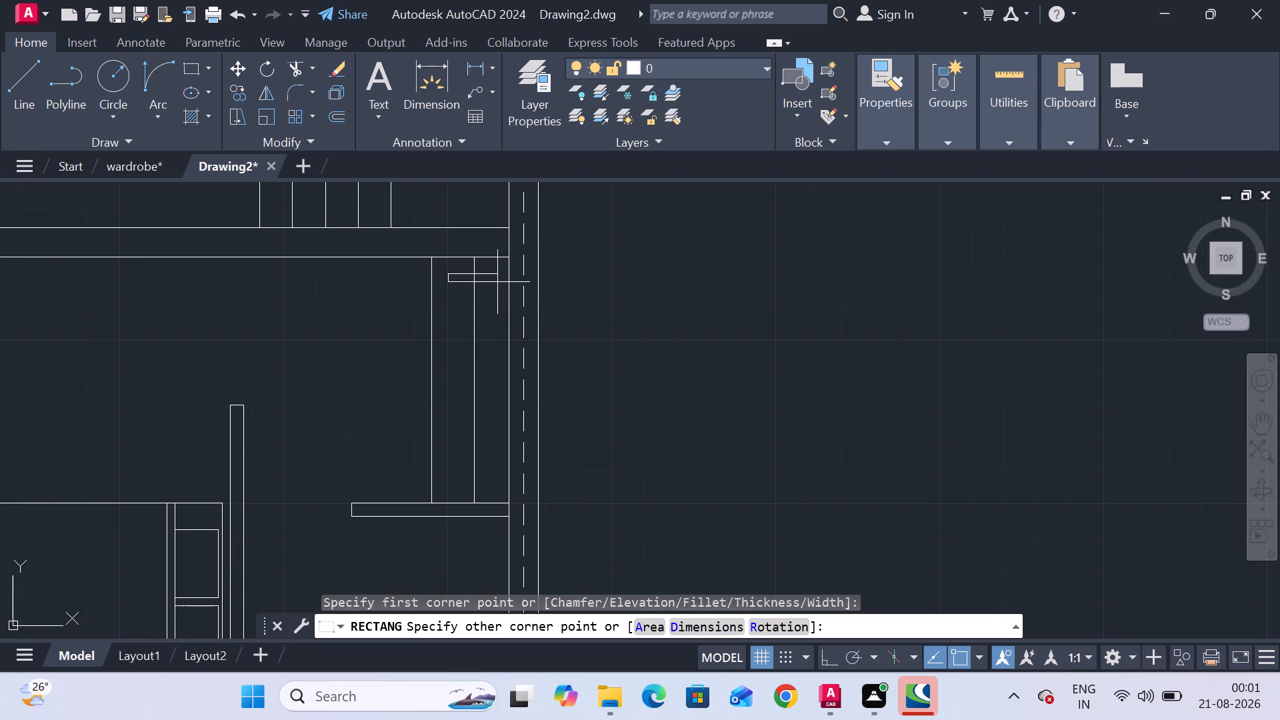
{"action": "left_click", "coordinate": [497, 282]}
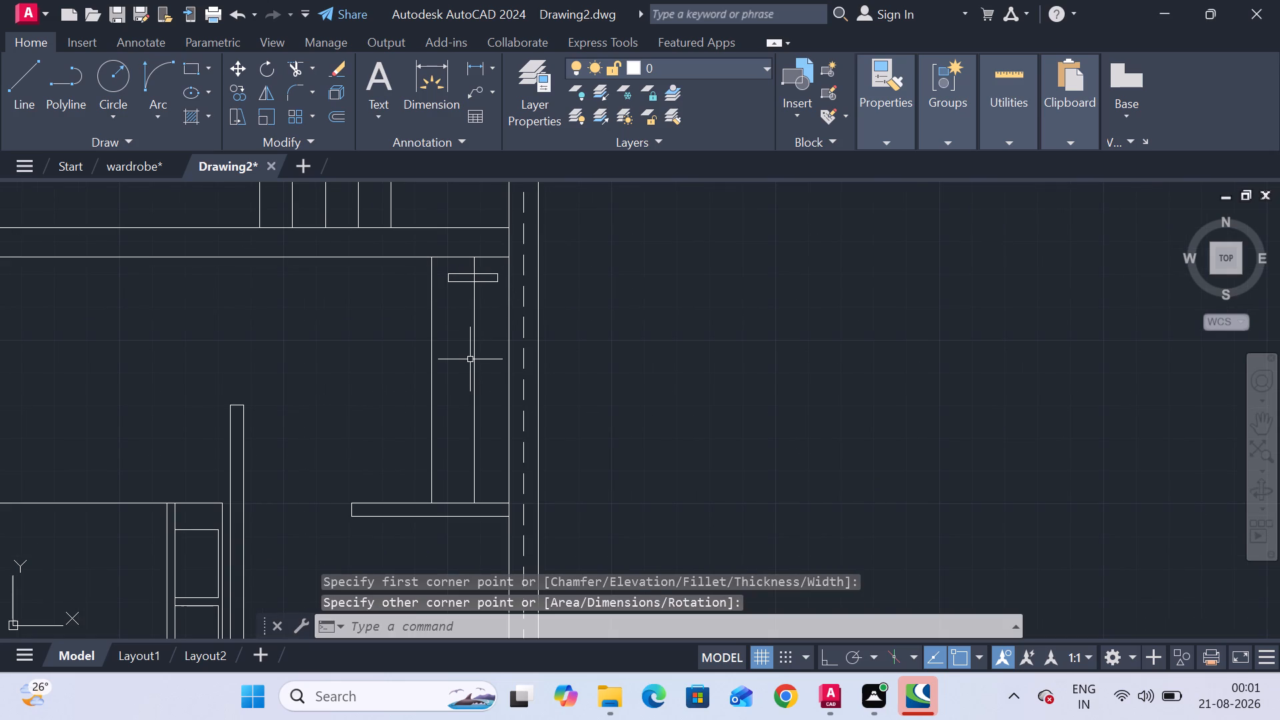
{"action": "key", "text": "Escape"}
Copy the hanger rectangle to ten unevenly spaced positions along the rail, down to just above the short partition.
{"action": "left_click", "coordinate": [459, 281]}
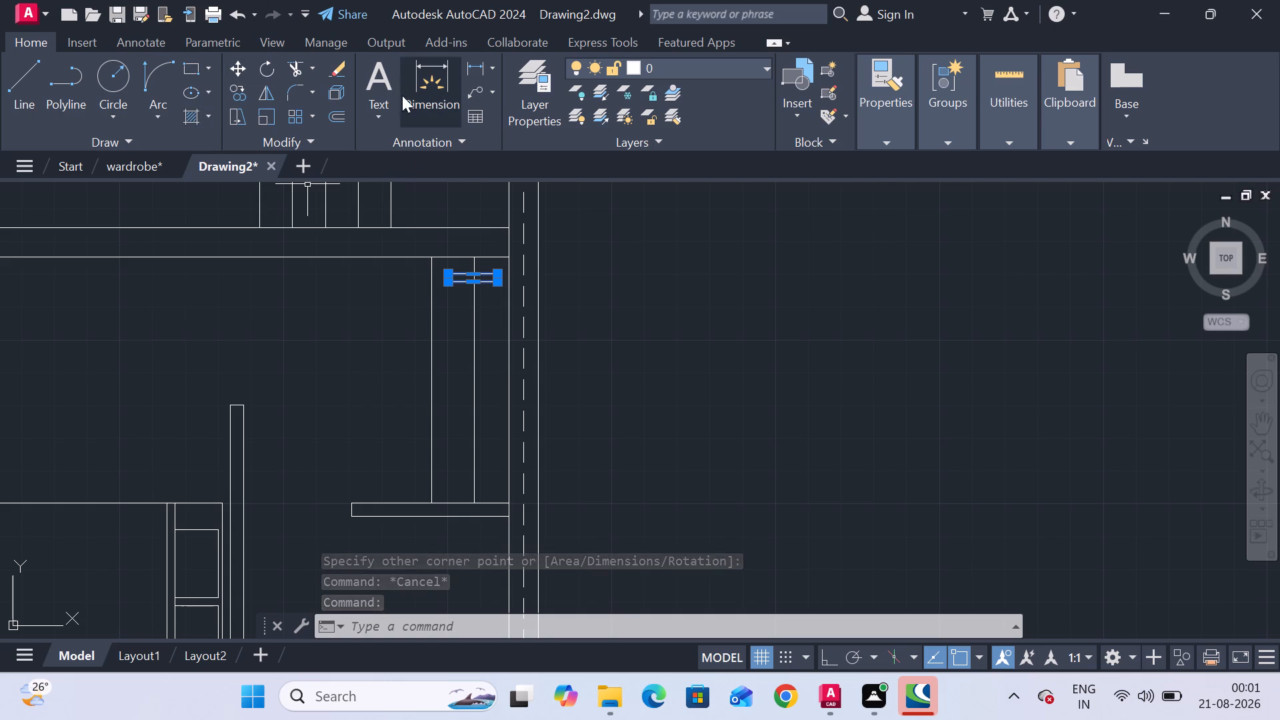
{"action": "right_click", "coordinate": [448, 288]}
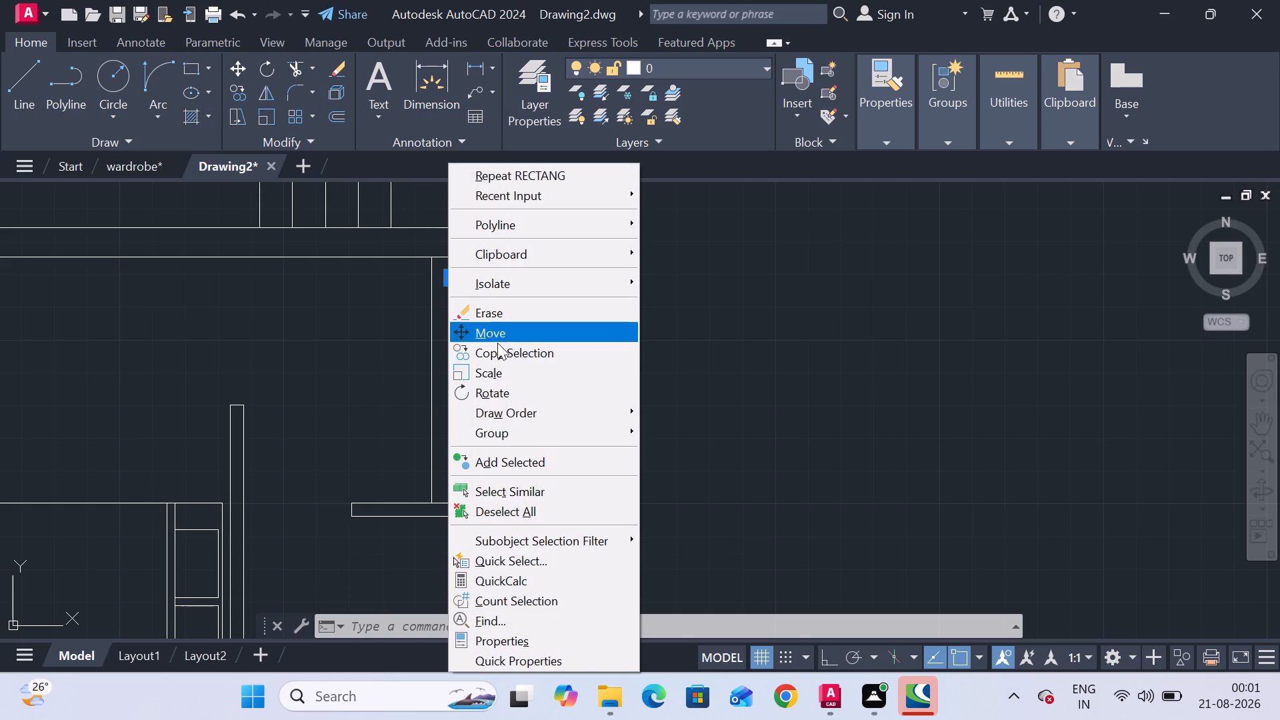
{"action": "left_click", "coordinate": [498, 357]}
{"action": "scroll", "coordinate": [478, 279], "scroll_direction": "up", "scroll_amount": 3}
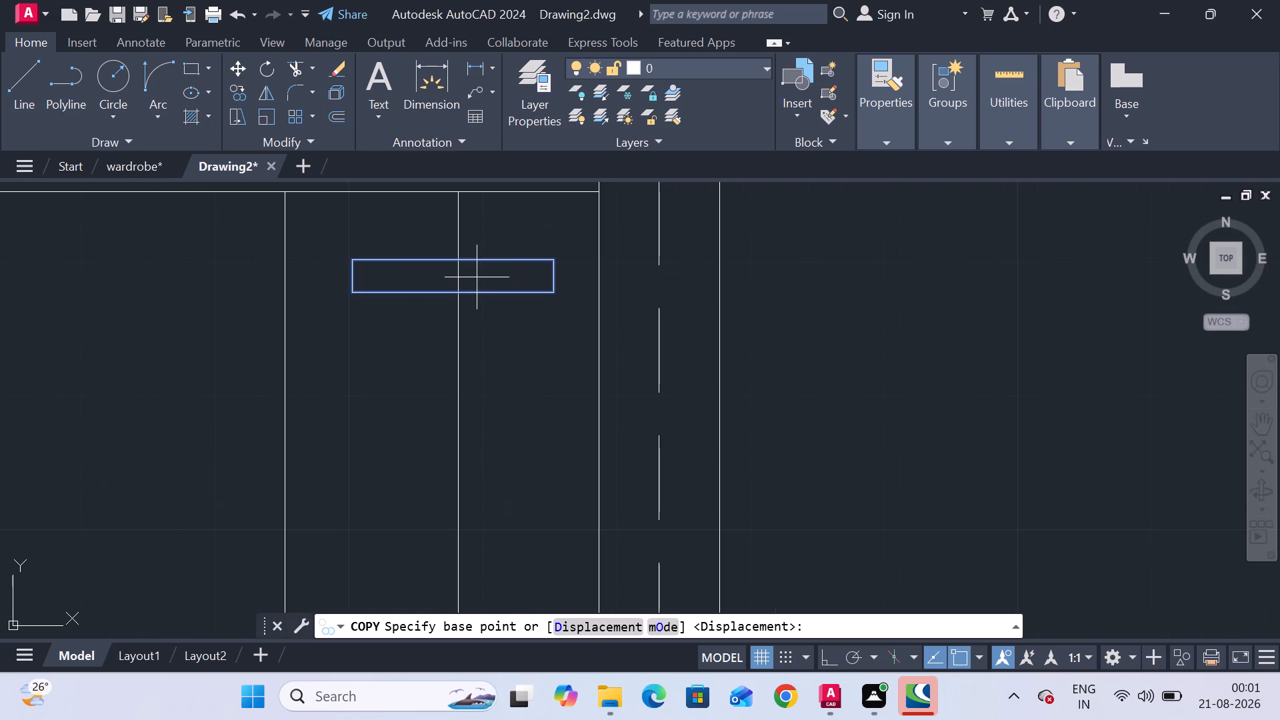
{"action": "left_click", "coordinate": [461, 272]}
{"action": "left_click", "coordinate": [461, 325]}
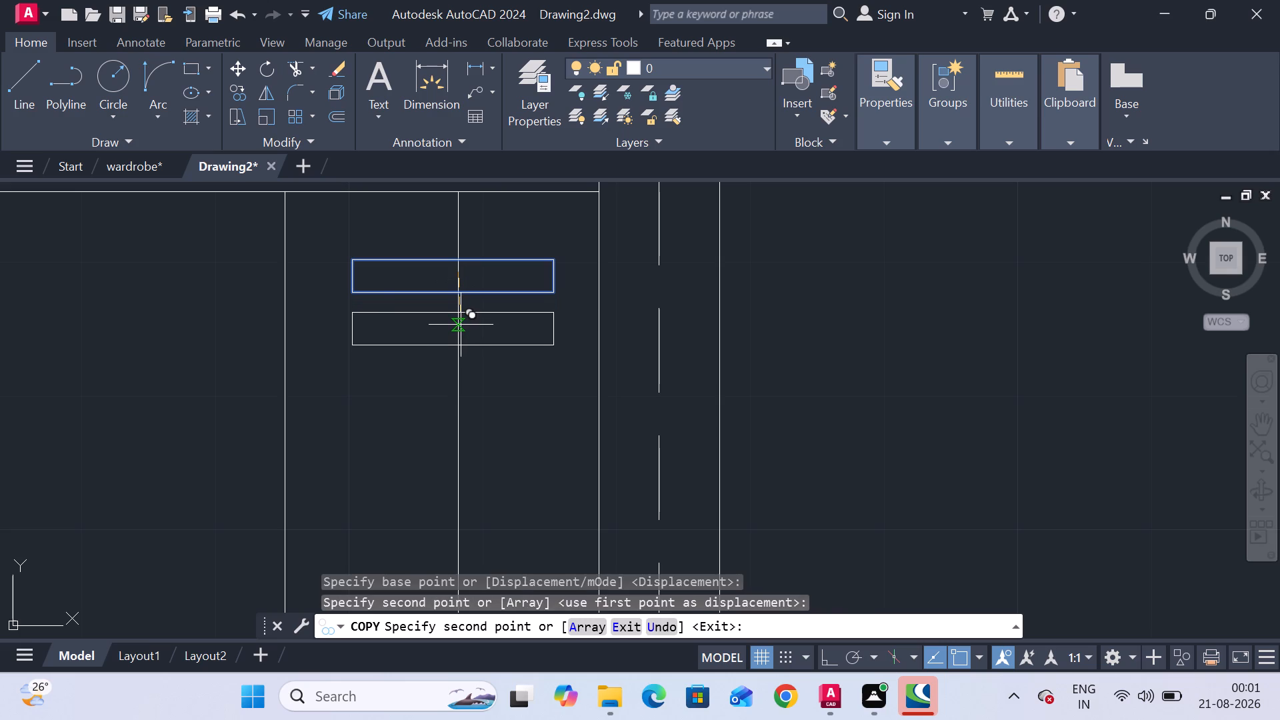
{"action": "scroll", "coordinate": [461, 325], "scroll_direction": "down", "scroll_amount": 2}
{"action": "middle_click_drag", "start_coordinate": [461, 325], "coordinate": [459, 273]}
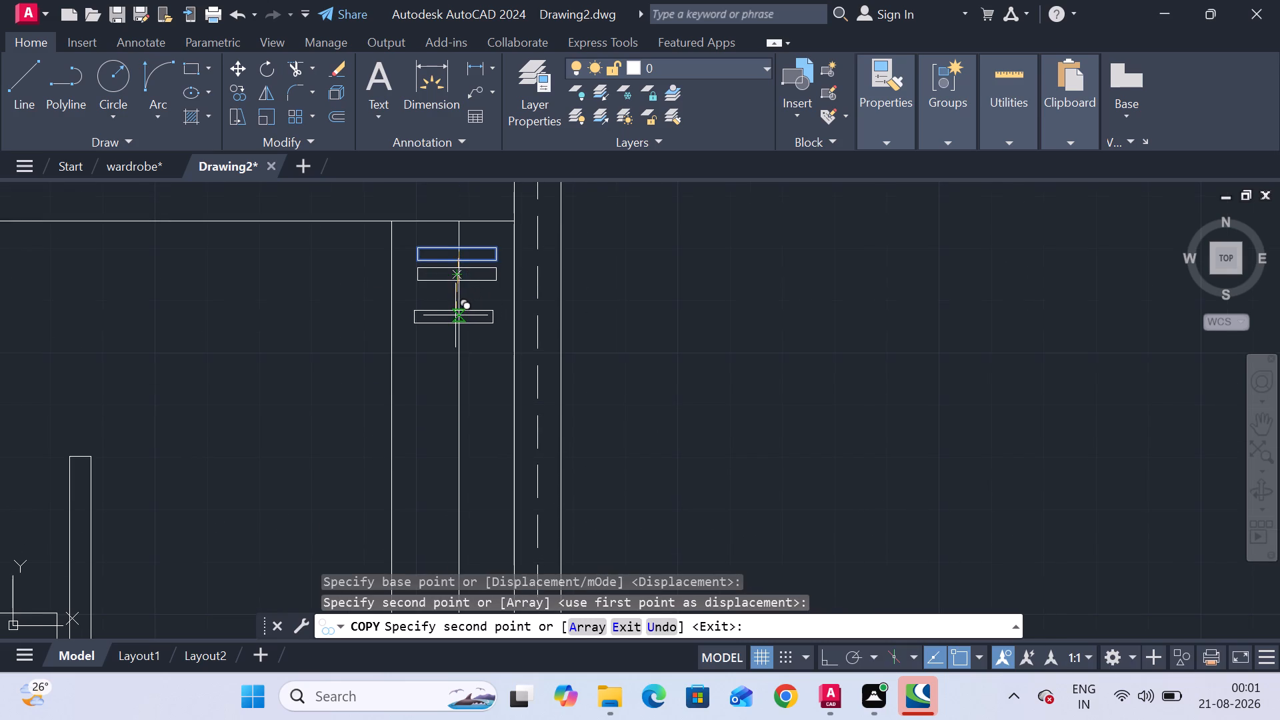
{"action": "left_click", "coordinate": [460, 313]}
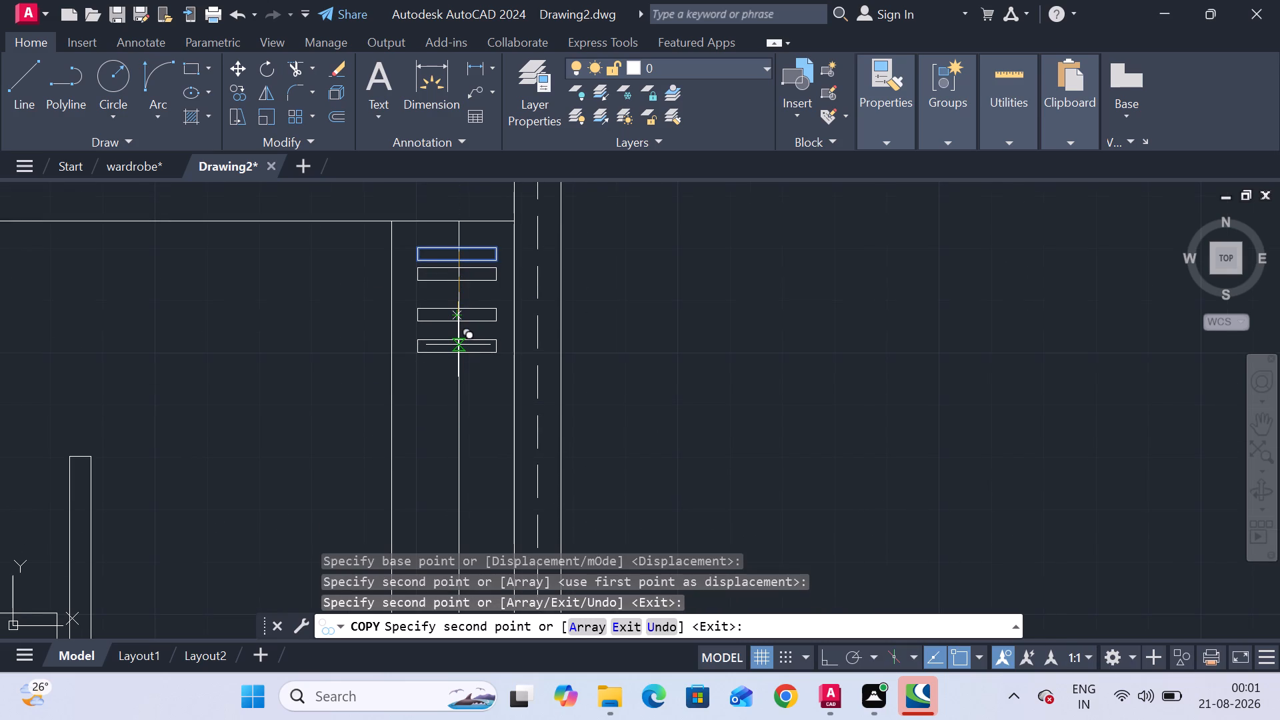
{"action": "left_click", "coordinate": [458, 338]}
{"action": "left_click", "coordinate": [459, 385]}
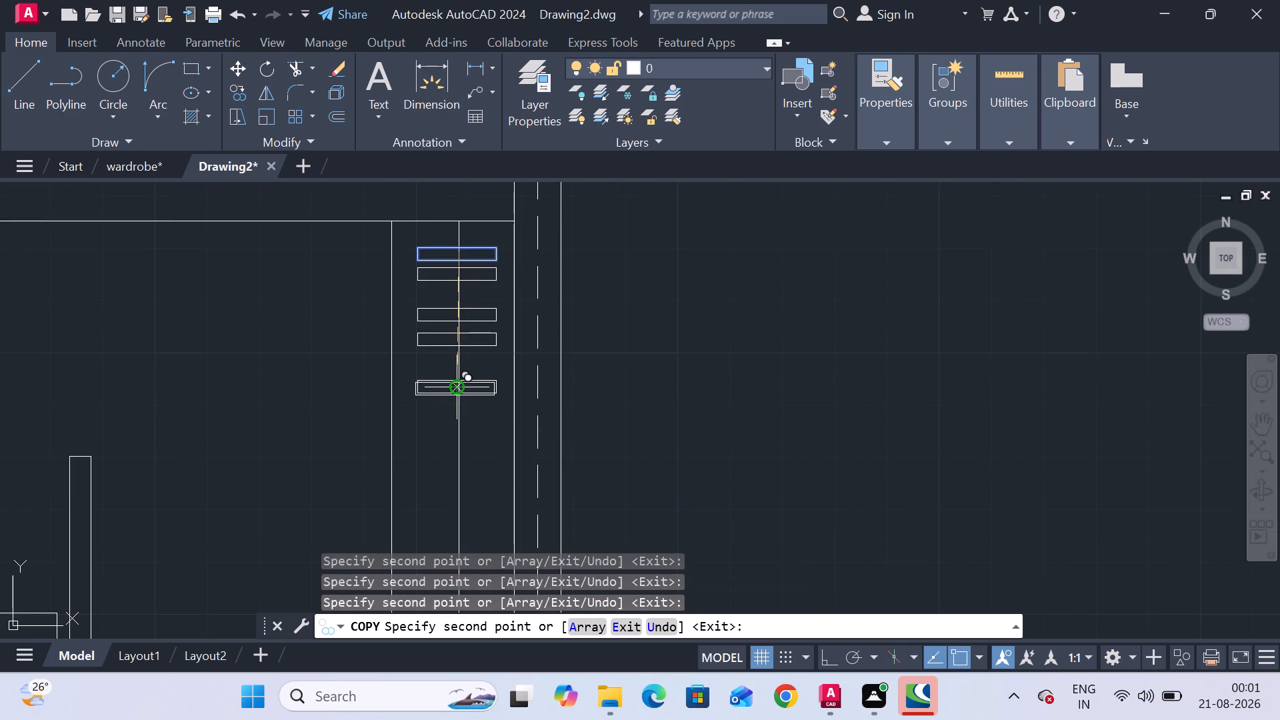
{"action": "middle_click_drag", "start_coordinate": [453, 349], "coordinate": [447, 257]}
{"action": "left_click", "coordinate": [449, 331]}
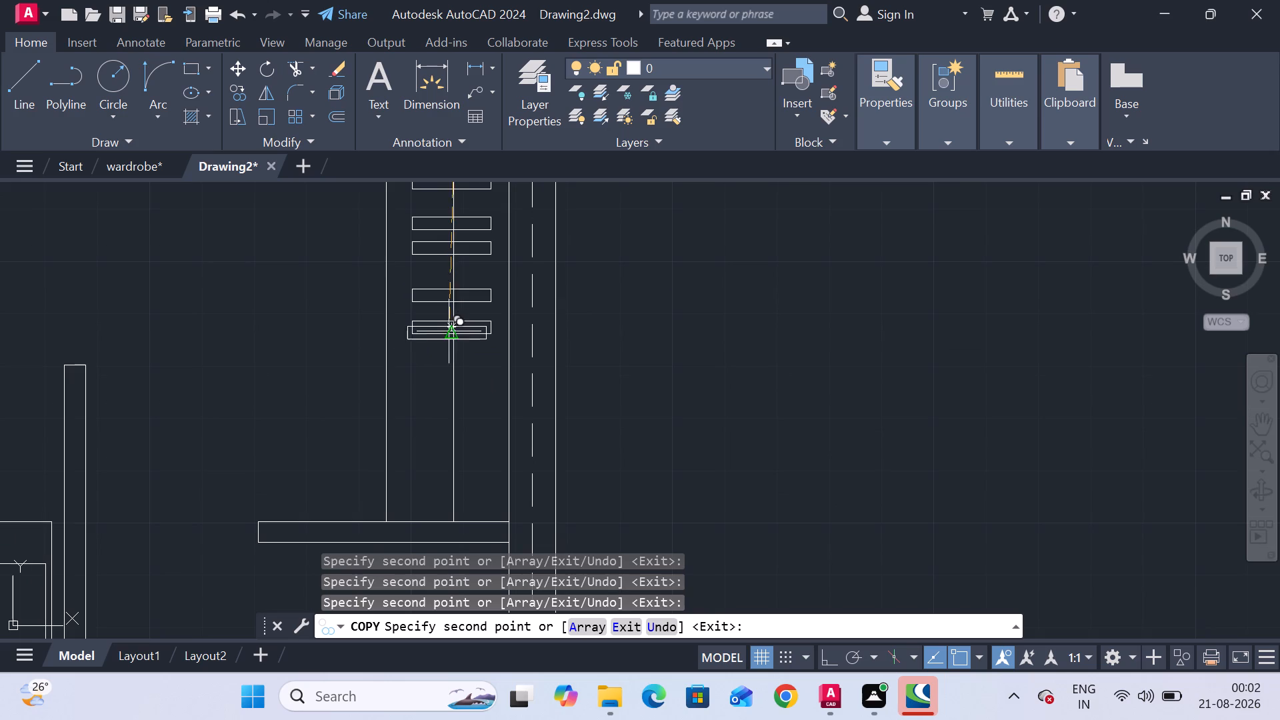
{"action": "left_click", "coordinate": [452, 370]}
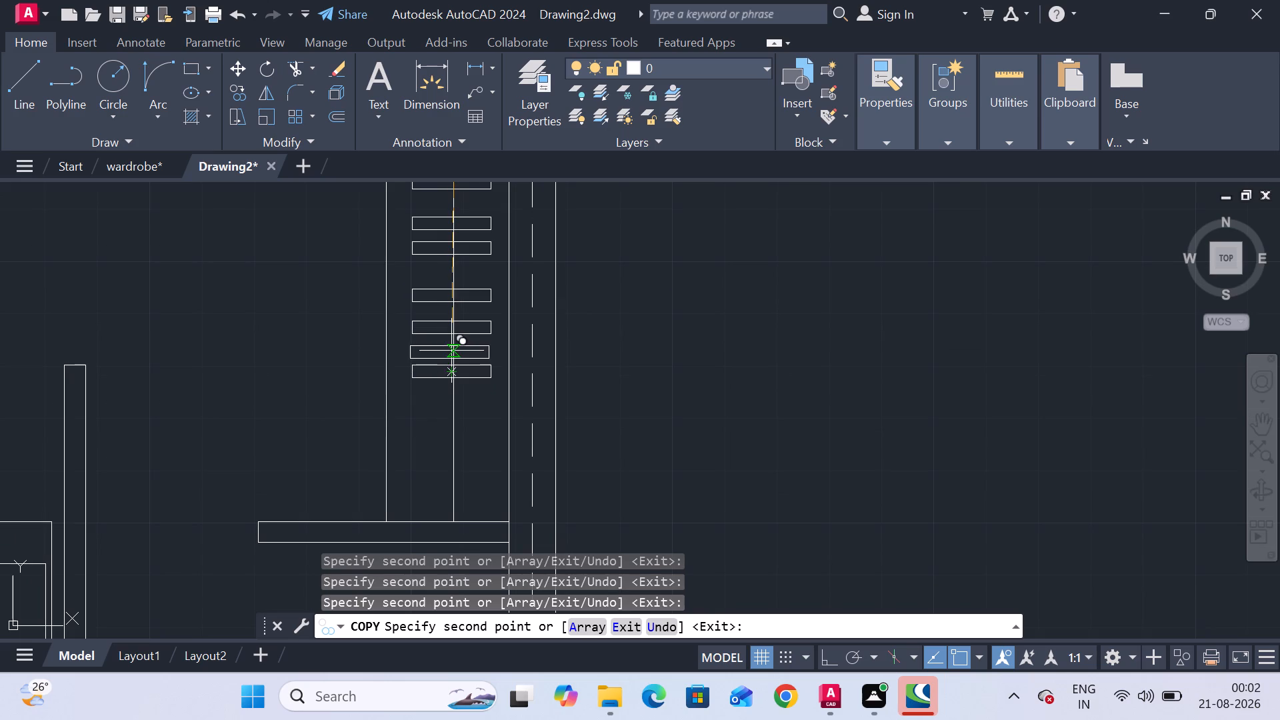
{"action": "left_click", "coordinate": [451, 351]}
{"action": "left_click", "coordinate": [453, 405]}
{"action": "left_click", "coordinate": [459, 449]}
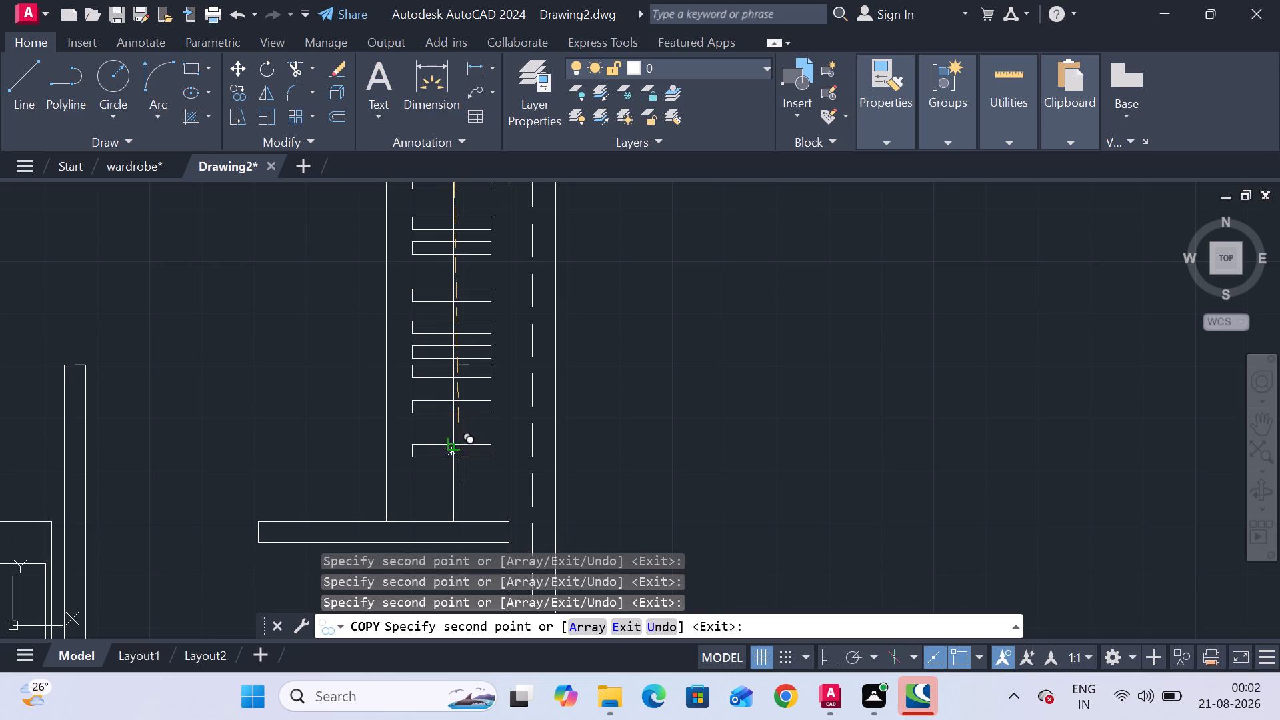
{"action": "left_click", "coordinate": [459, 499]}
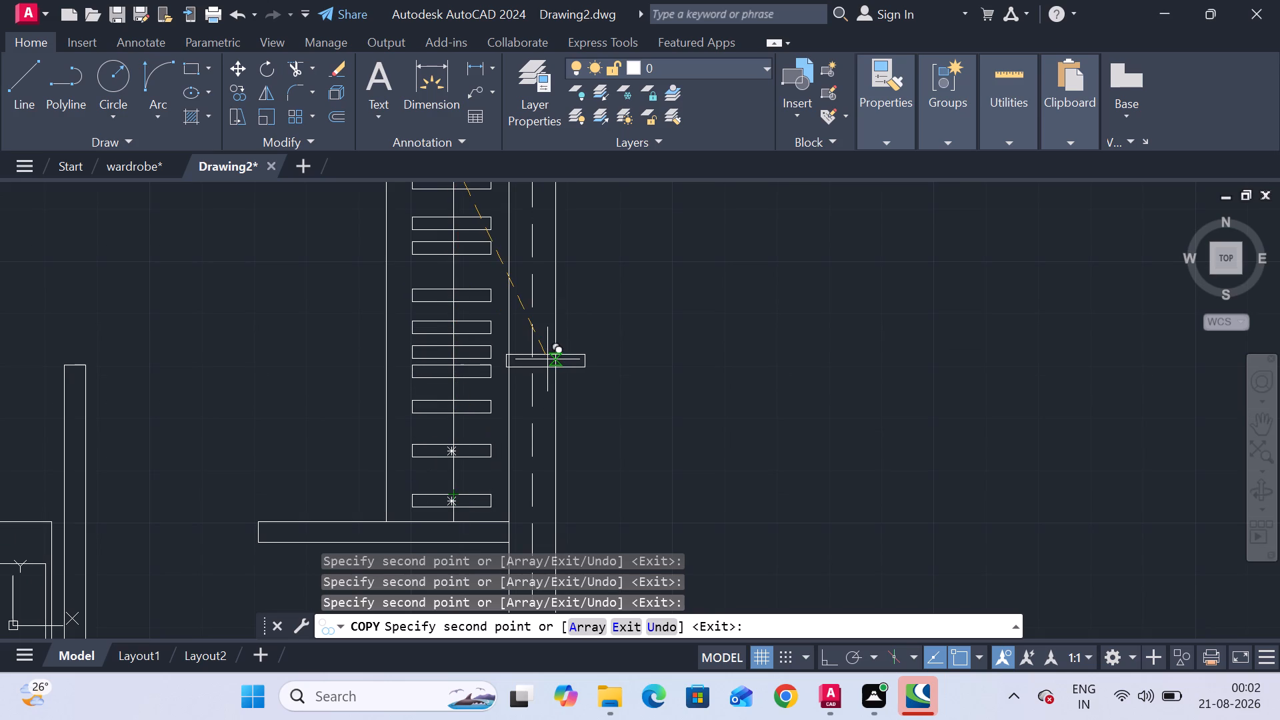
{"action": "key", "text": "Escape"}
{"action": "key", "text": "Escape"}
{"action": "key", "text": "Escape"}
{"action": "key", "text": "Escape"}
{"action": "key", "text": "Escape"}
{"action": "key", "text": "Escape"}
Rotate the fifth hanger from the north slightly clockwise about its midpoint on the rail so it slants.
{"action": "left_click", "coordinate": [472, 303]}
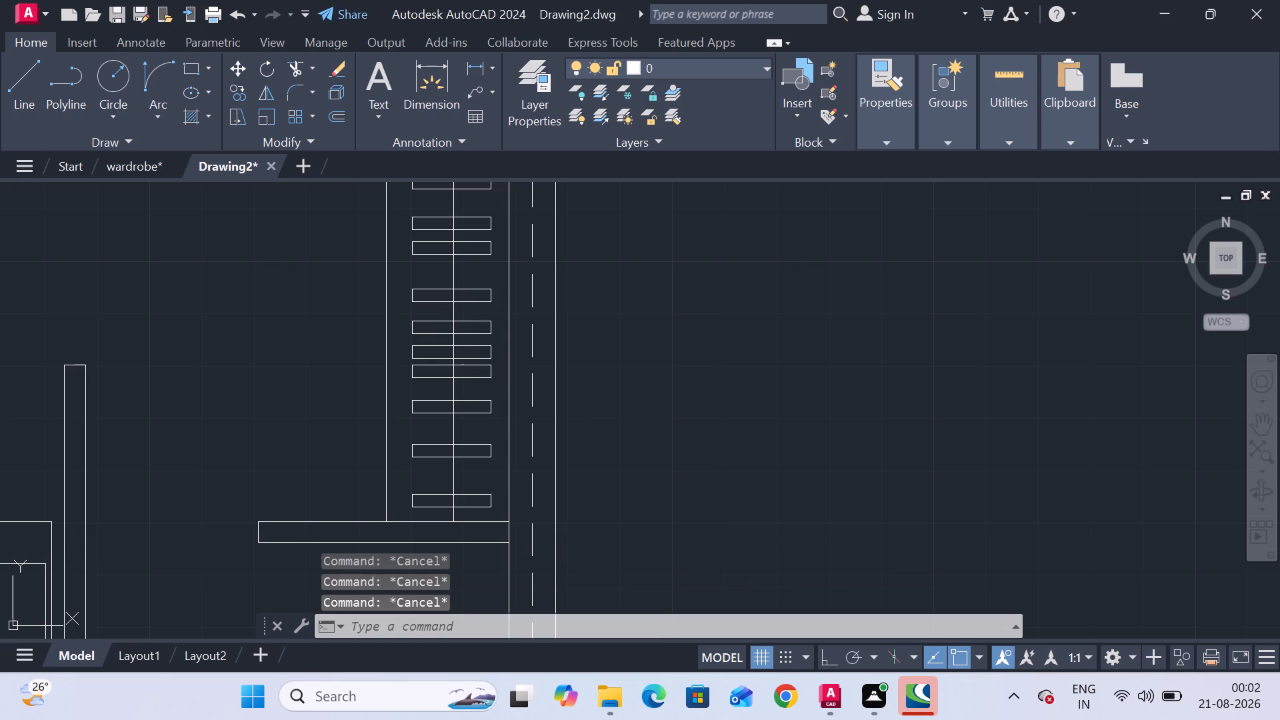
{"action": "right_click", "coordinate": [472, 303]}
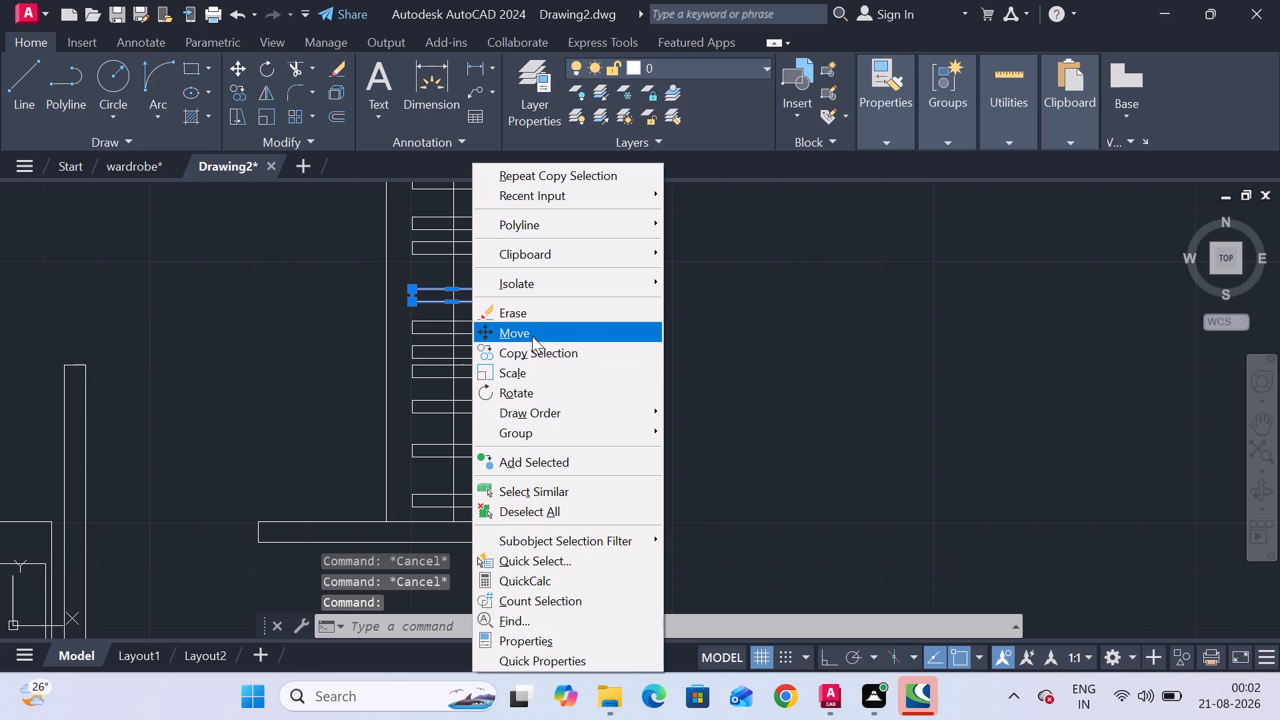
{"action": "left_click", "coordinate": [528, 386]}
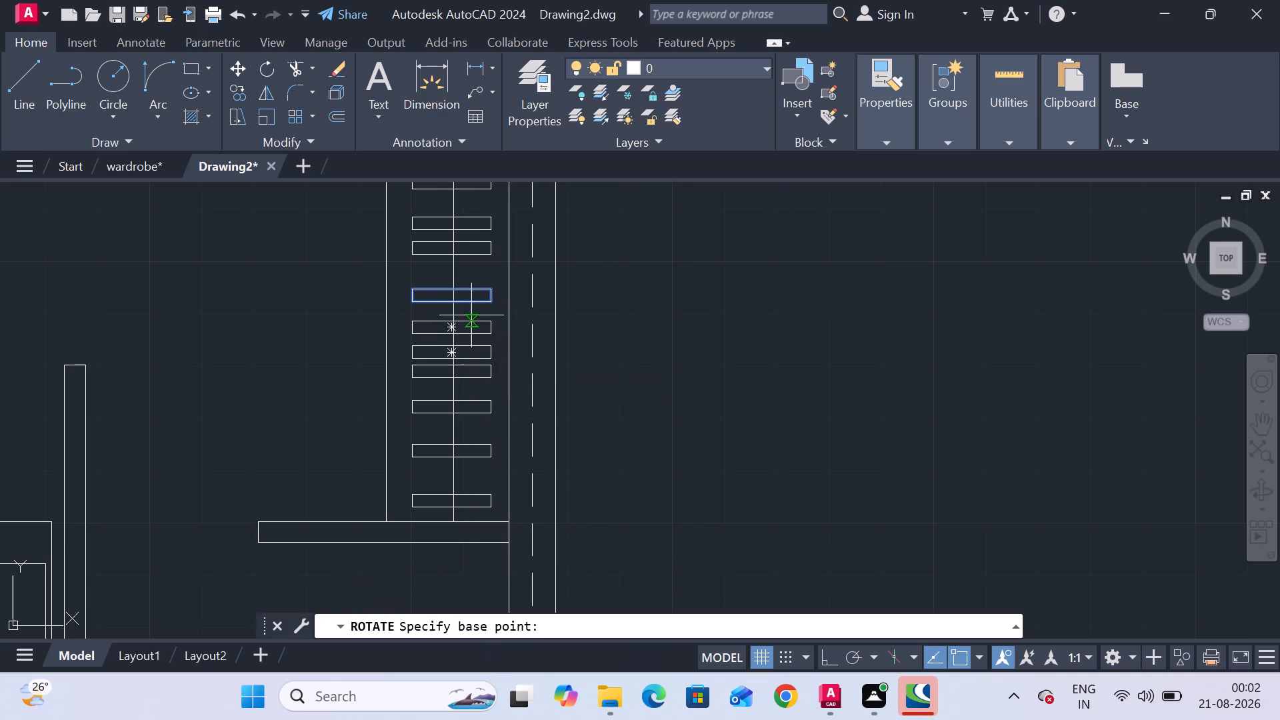
{"action": "left_click", "coordinate": [453, 291]}
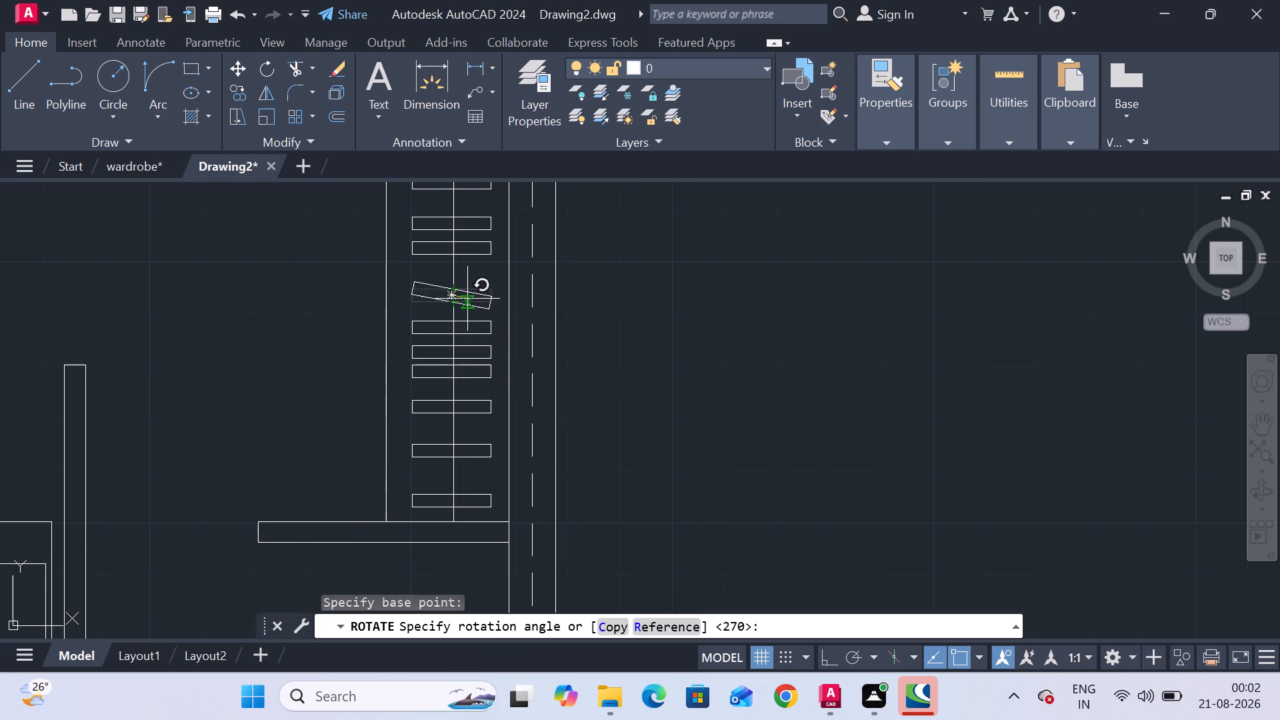
{"action": "left_click", "coordinate": [467, 303]}
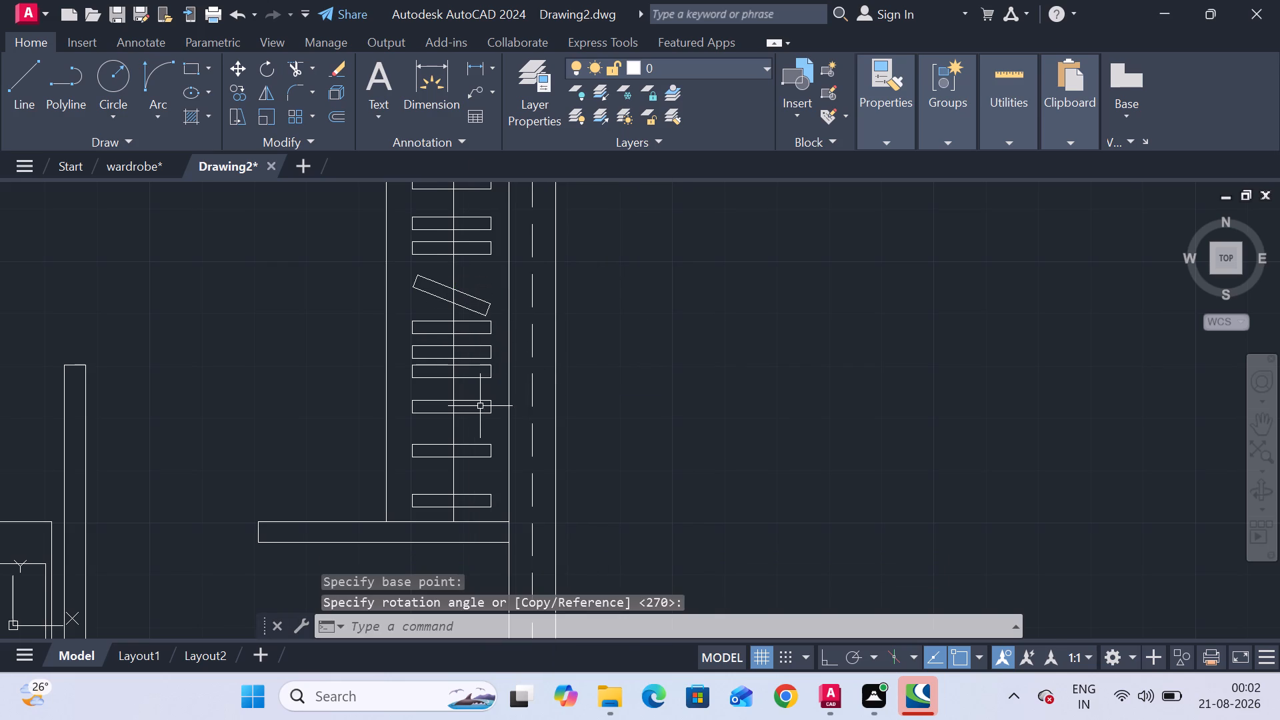
Rotate the ninth hanger from the north about 14 degrees counterclockwise around its midpoint on the rail.
{"action": "left_click", "coordinate": [479, 411]}
{"action": "right_click", "coordinate": [479, 411]}
{"action": "left_click", "coordinate": [507, 393]}
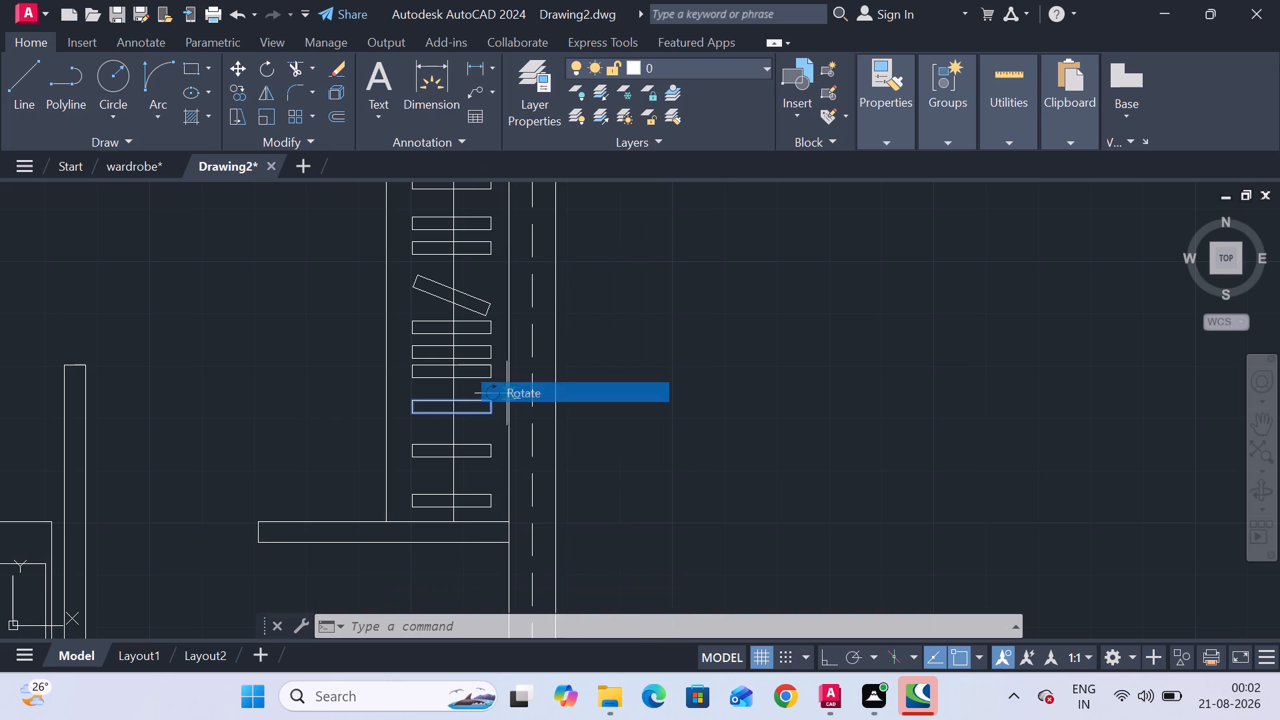
{"action": "left_click", "coordinate": [451, 409]}
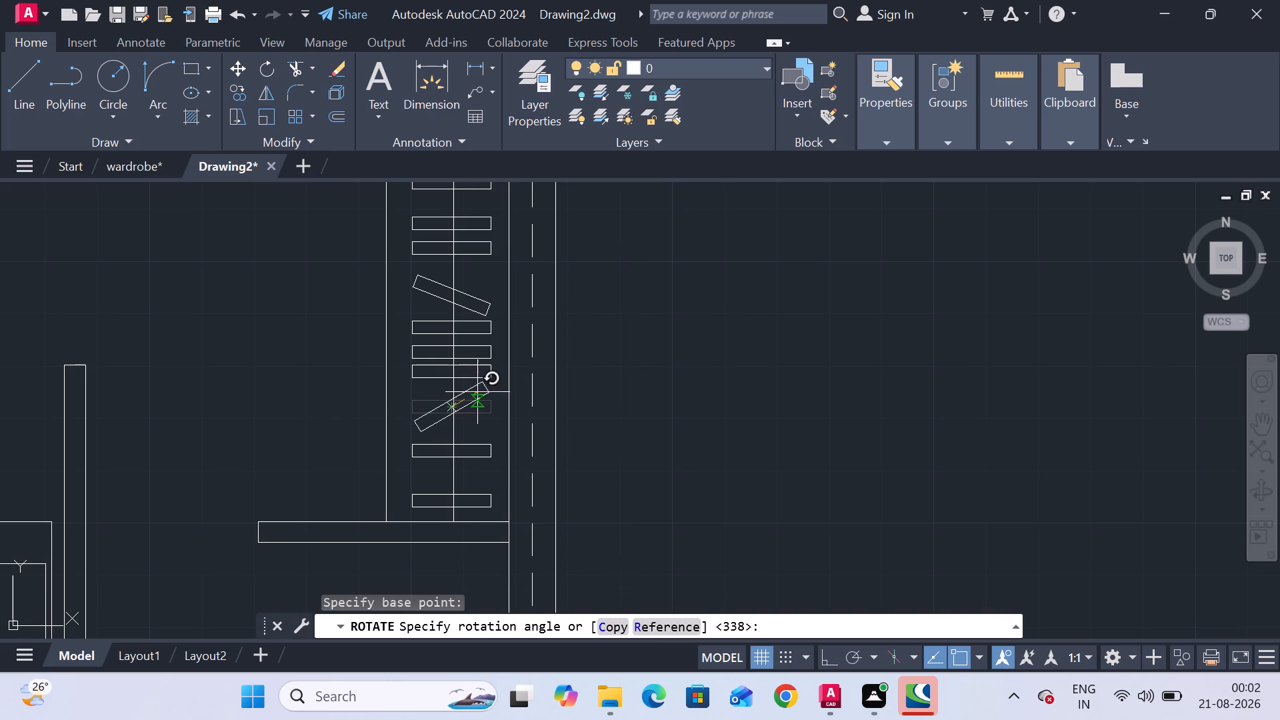
{"action": "left_click", "coordinate": [477, 392]}
Rotate the third hanger from the north about 35 degrees counterclockwise around its midpoint near the rail.
{"action": "scroll", "coordinate": [502, 474], "scroll_direction": "down", "scroll_amount": 1}
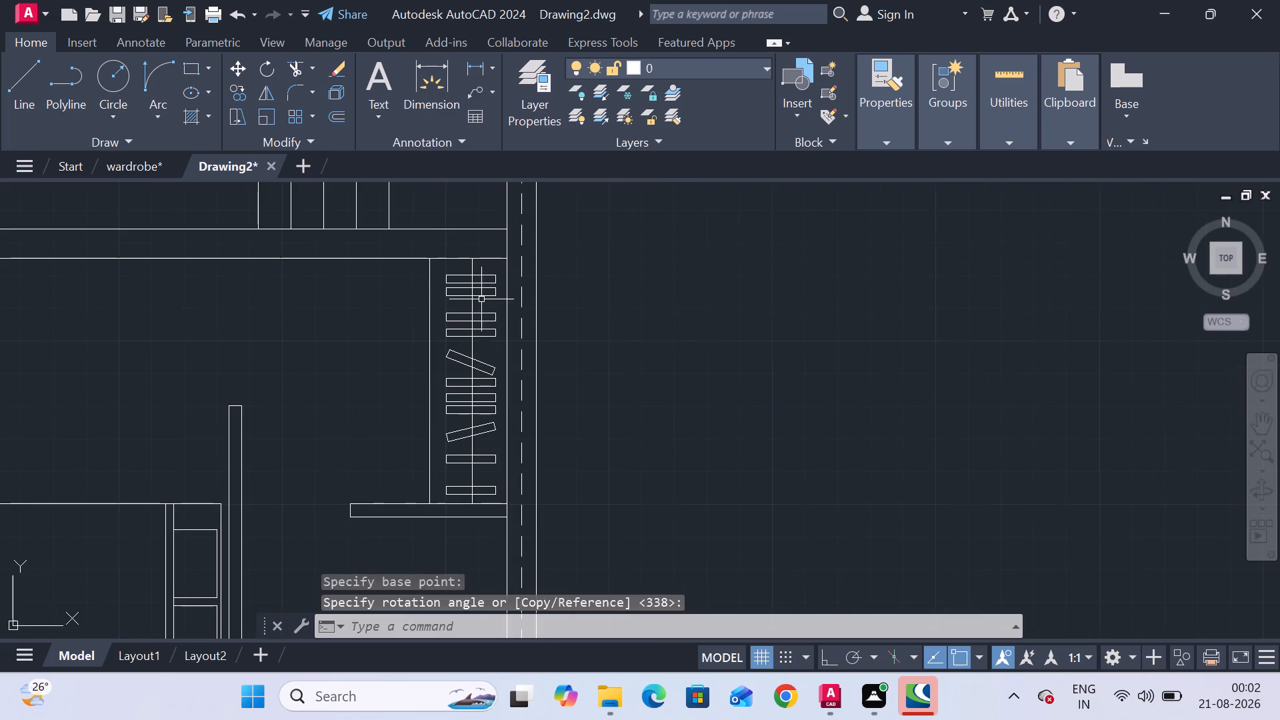
{"action": "scroll", "coordinate": [481, 298], "scroll_direction": "up", "scroll_amount": 1}
{"action": "left_click", "coordinate": [478, 322]}
{"action": "right_click", "coordinate": [478, 322]}
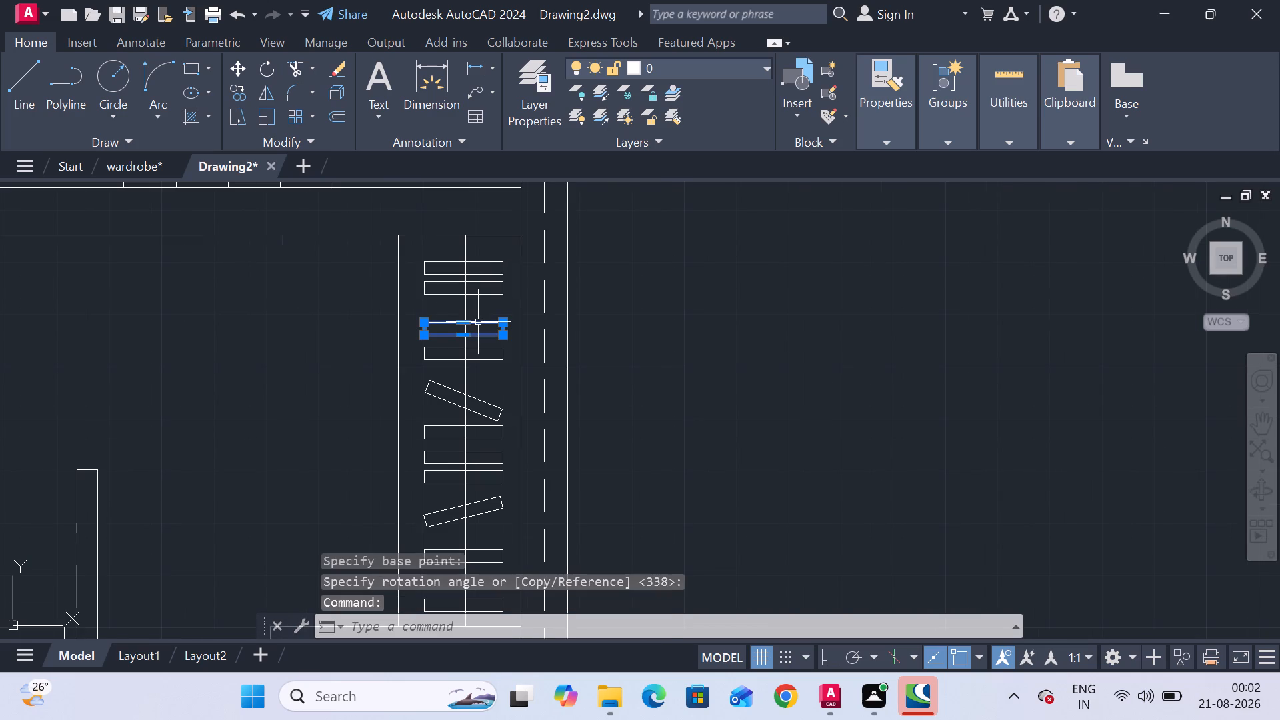
{"action": "left_click", "coordinate": [531, 389]}
{"action": "scroll", "coordinate": [478, 325], "scroll_direction": "up", "scroll_amount": 1}
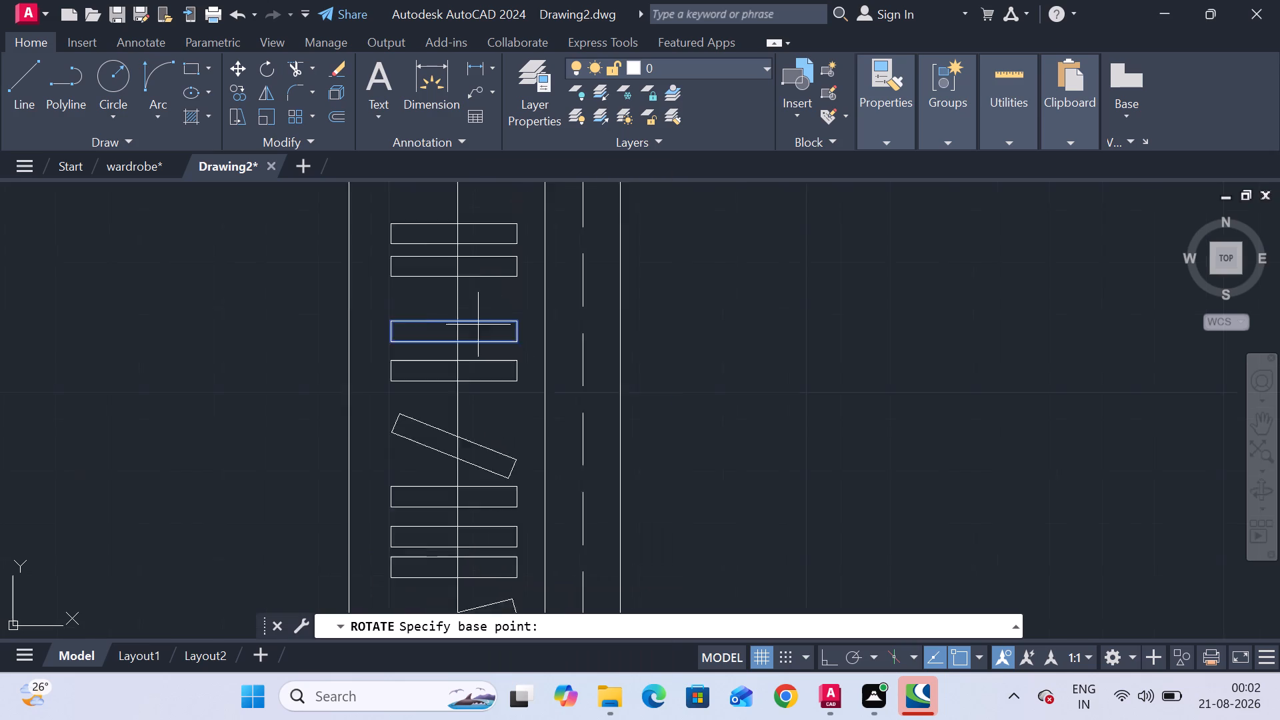
{"action": "scroll", "coordinate": [477, 323], "scroll_direction": "up", "scroll_amount": 1}
{"action": "left_click", "coordinate": [447, 335]}
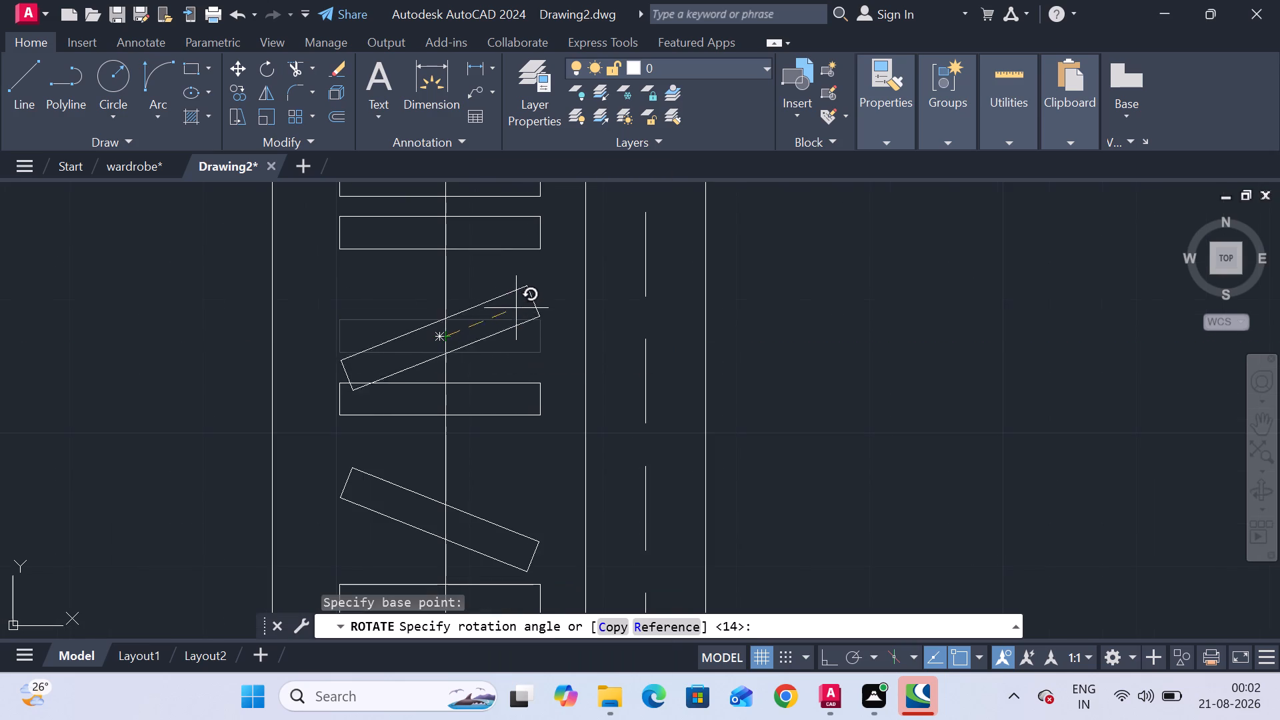
{"action": "left_click", "coordinate": [516, 286]}
Rotate the tenth hanger from the north slightly counterclockwise about its midpoint on the rail so it slants.
{"action": "scroll", "coordinate": [507, 337], "scroll_direction": "down", "scroll_amount": 3}
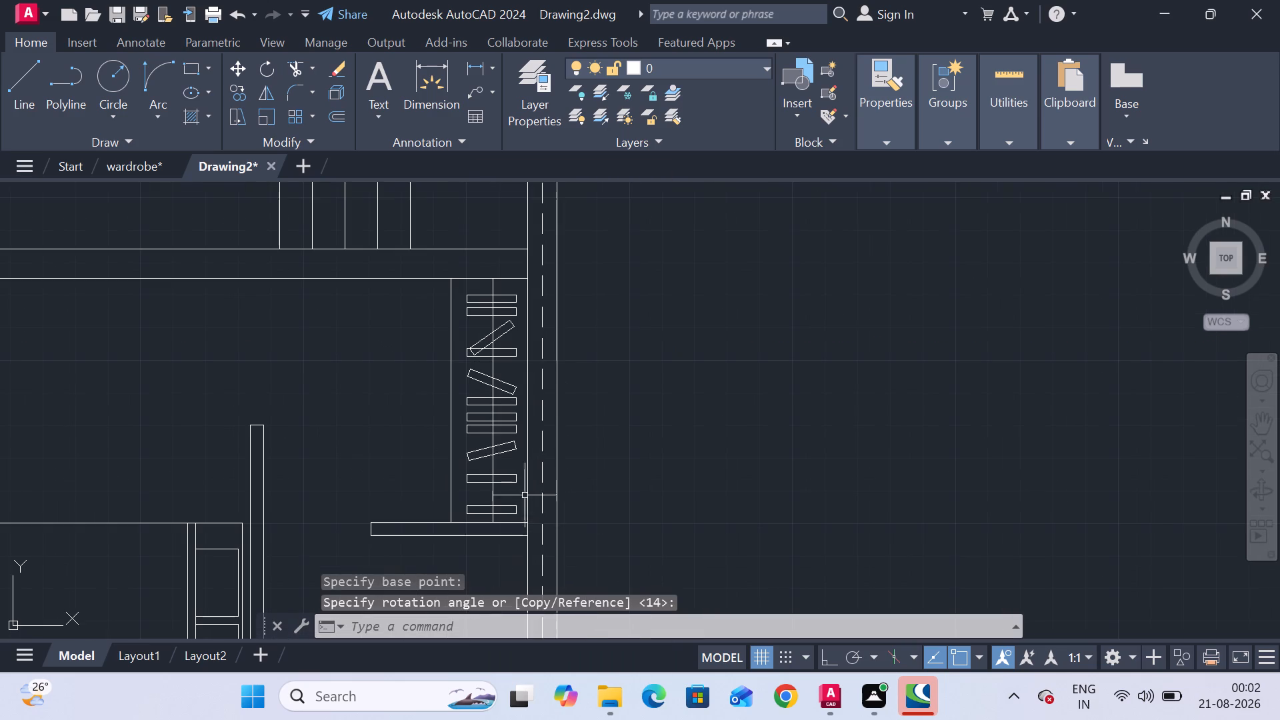
{"action": "left_click", "coordinate": [509, 484]}
{"action": "right_click", "coordinate": [503, 484]}
{"action": "left_click", "coordinate": [589, 389]}
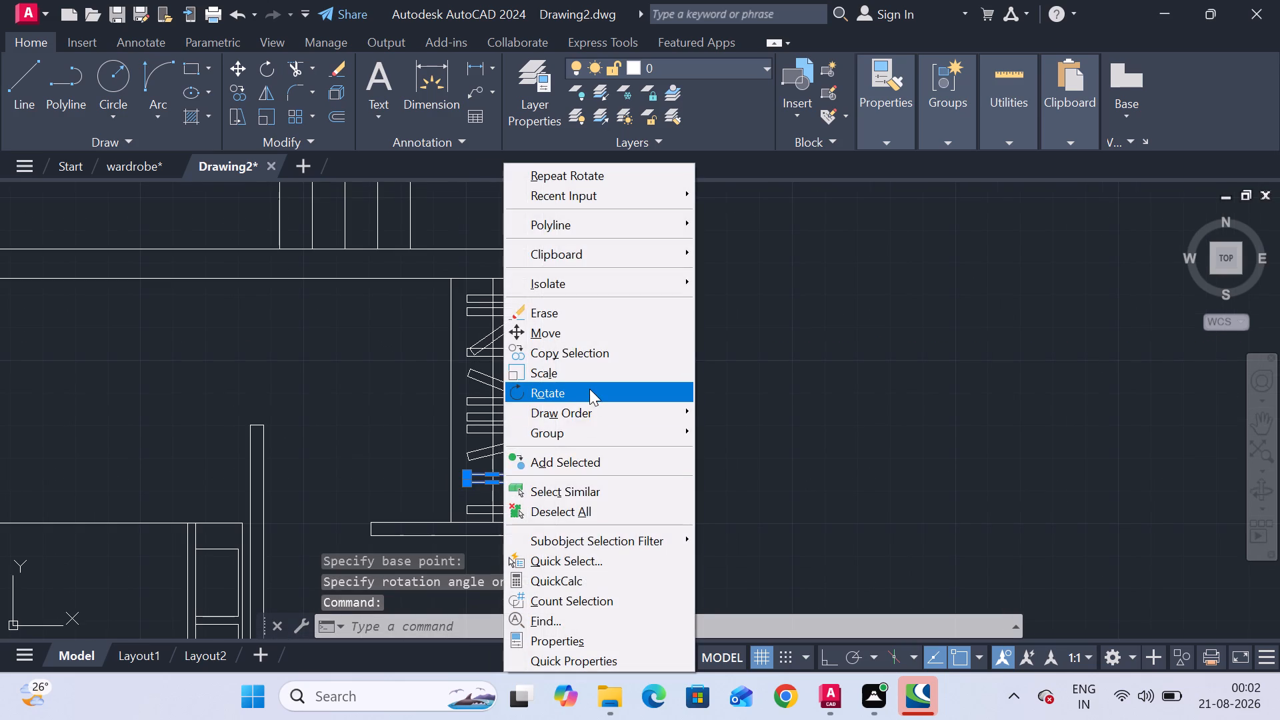
{"action": "scroll", "coordinate": [499, 477], "scroll_direction": "up", "scroll_amount": 3}
{"action": "left_click", "coordinate": [470, 485]}
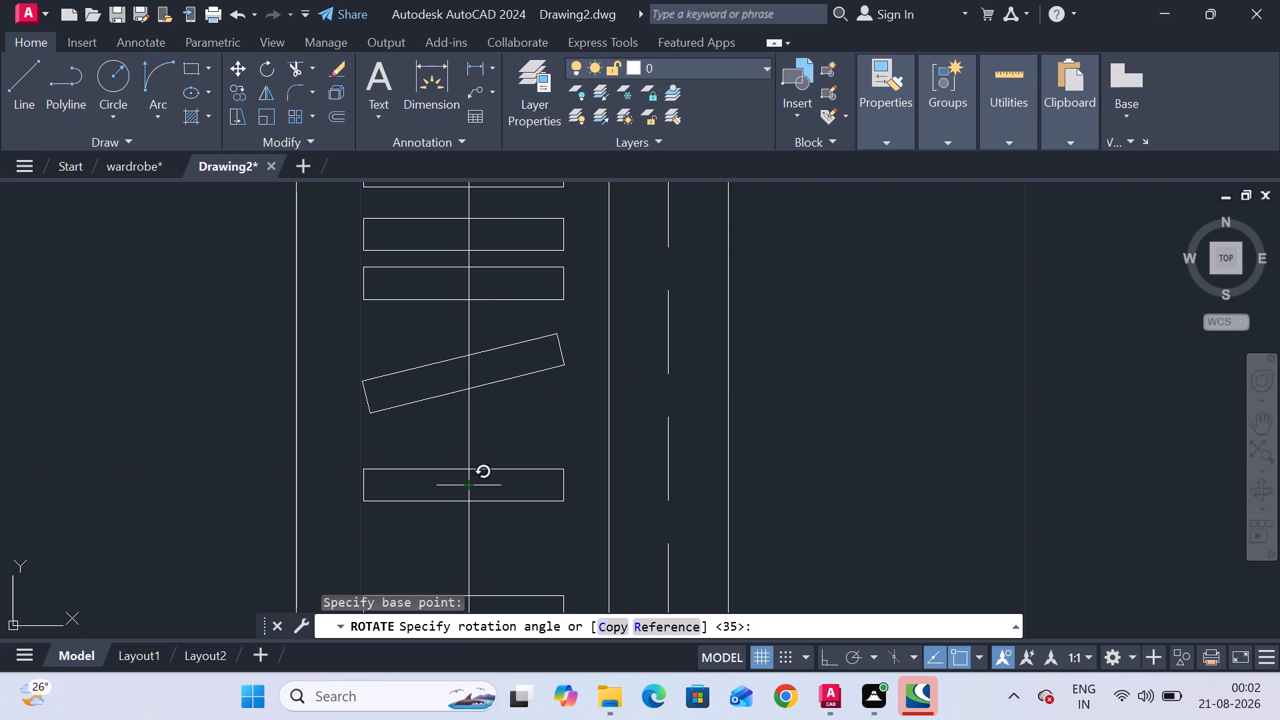
{"action": "left_click", "coordinate": [506, 462]}
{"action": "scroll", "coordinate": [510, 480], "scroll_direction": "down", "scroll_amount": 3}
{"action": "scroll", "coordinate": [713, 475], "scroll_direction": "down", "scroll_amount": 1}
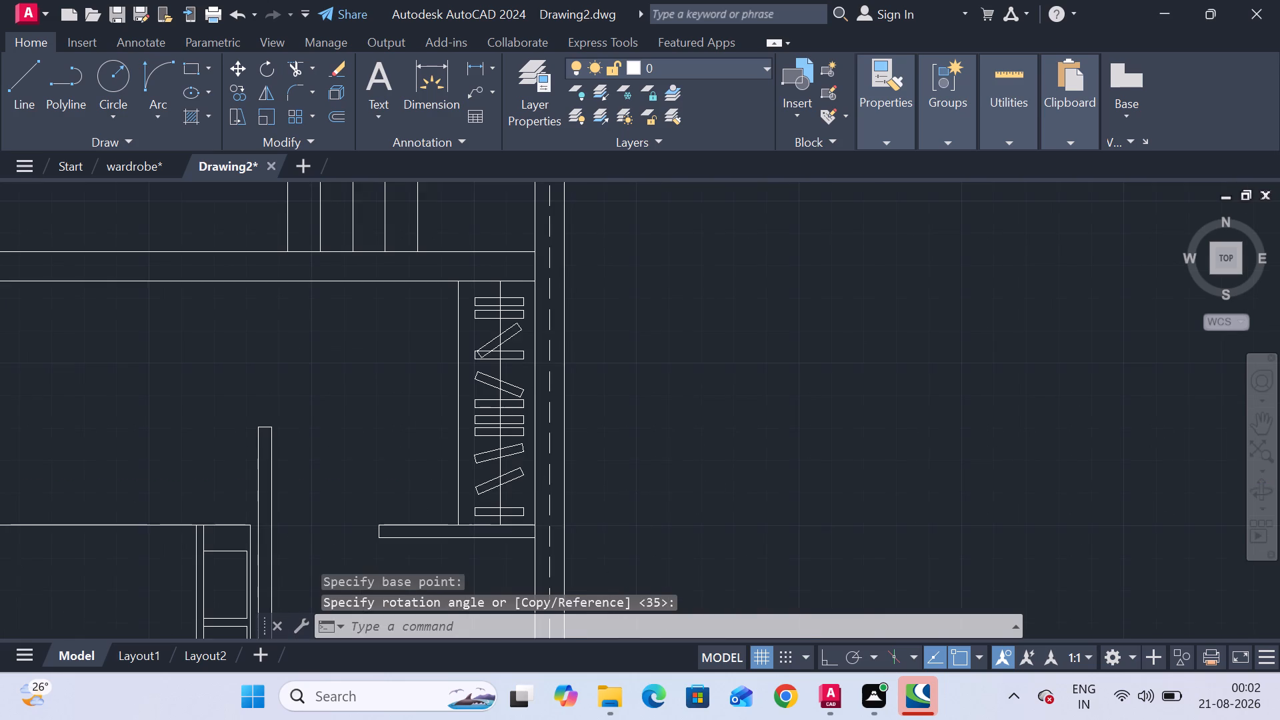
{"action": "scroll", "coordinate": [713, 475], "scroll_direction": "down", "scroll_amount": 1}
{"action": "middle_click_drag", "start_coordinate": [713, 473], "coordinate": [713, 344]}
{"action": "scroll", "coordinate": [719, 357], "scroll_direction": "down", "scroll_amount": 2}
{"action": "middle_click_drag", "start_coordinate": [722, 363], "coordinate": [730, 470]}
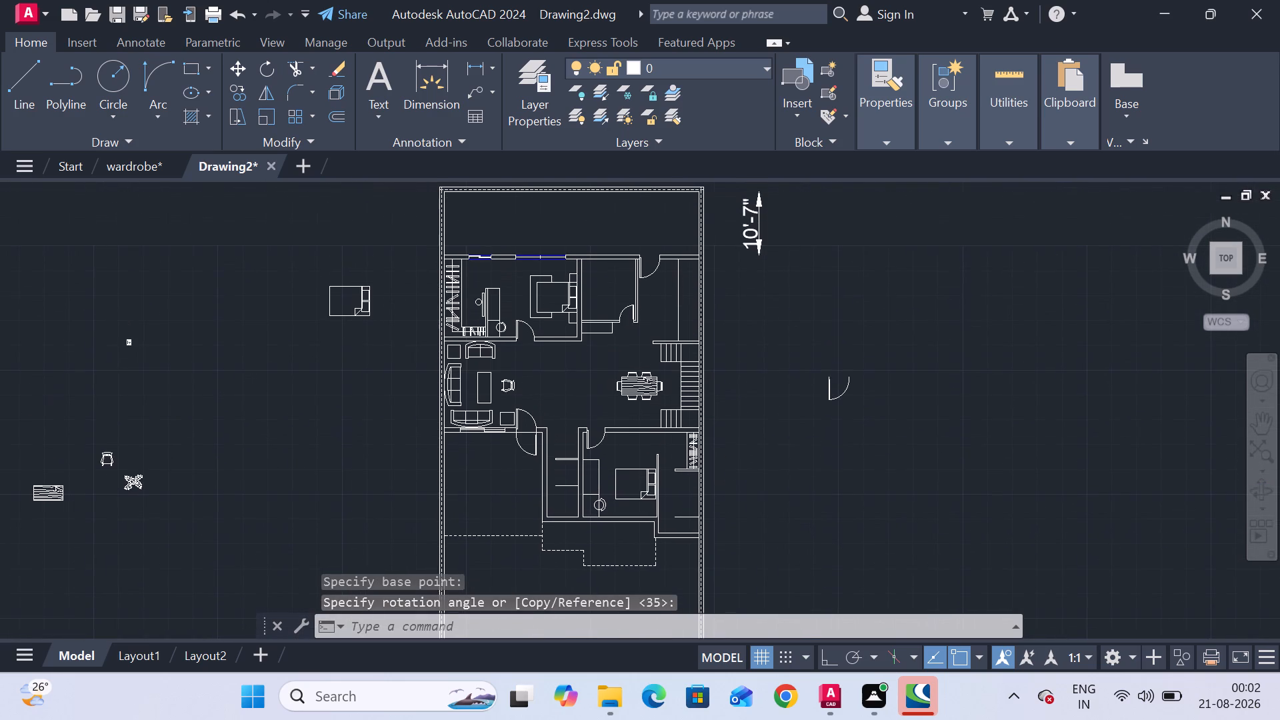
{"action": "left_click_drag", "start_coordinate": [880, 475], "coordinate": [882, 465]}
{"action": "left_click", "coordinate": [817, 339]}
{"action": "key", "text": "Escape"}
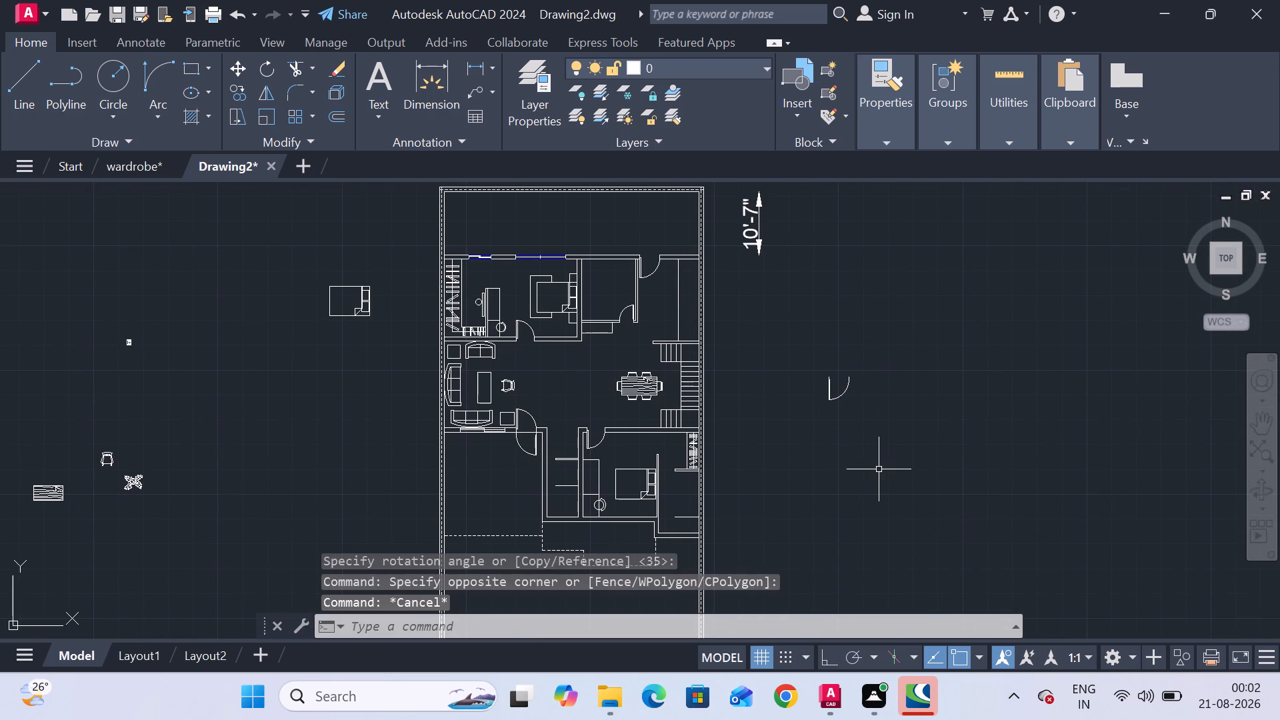